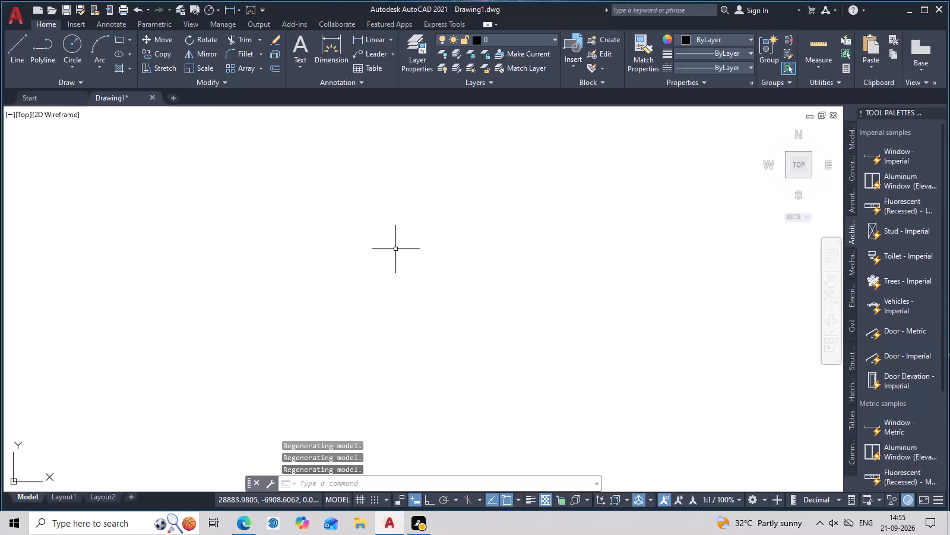
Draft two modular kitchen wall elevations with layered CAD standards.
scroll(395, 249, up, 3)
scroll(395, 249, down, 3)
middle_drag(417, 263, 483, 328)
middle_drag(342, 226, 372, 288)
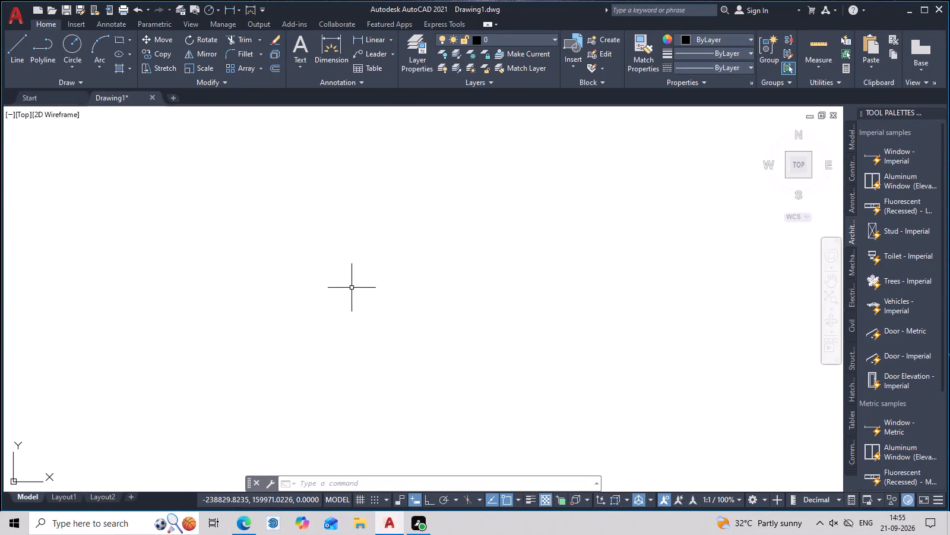
Save the drawing to the Desktop under the name FLOOR PLAN AND KITCHEN.
key(ctrl+s)
click(312, 234)
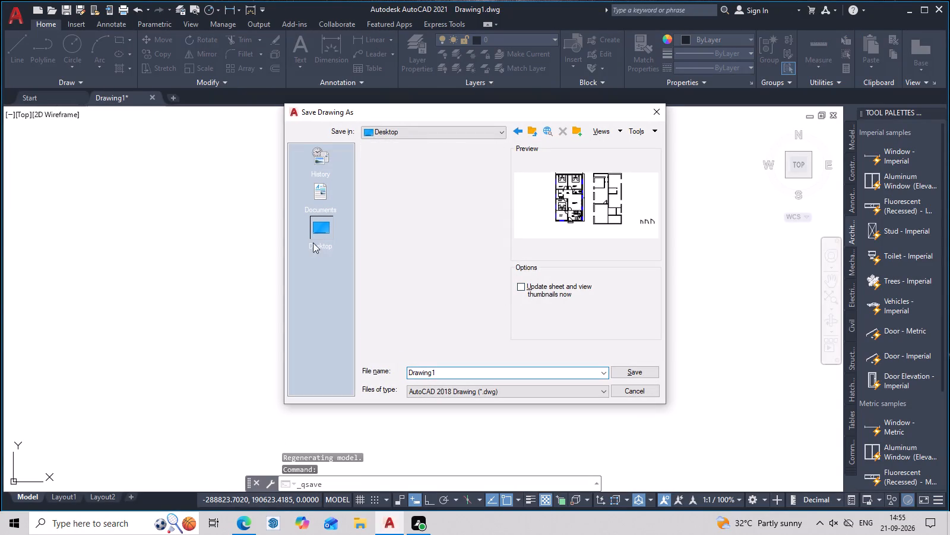
click(468, 372)
key(BackSpace)
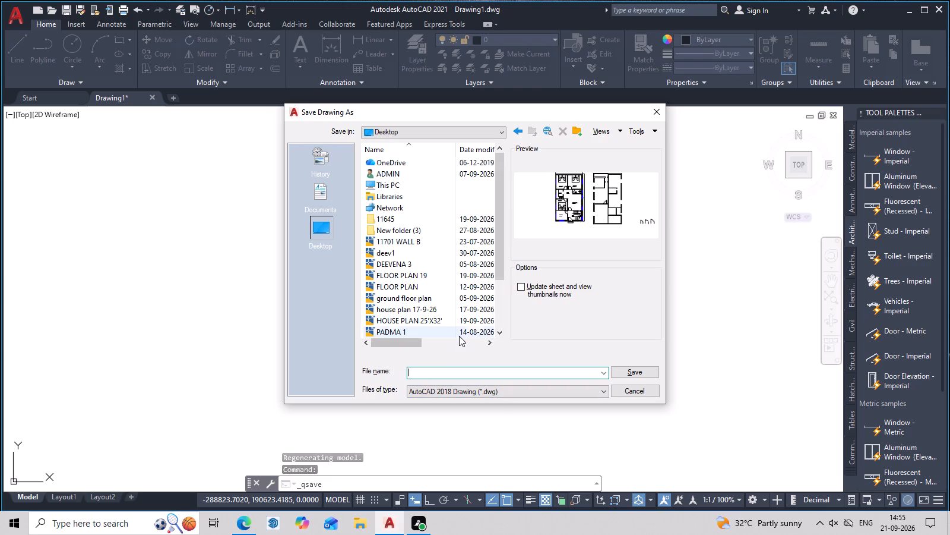
text(FLOO)
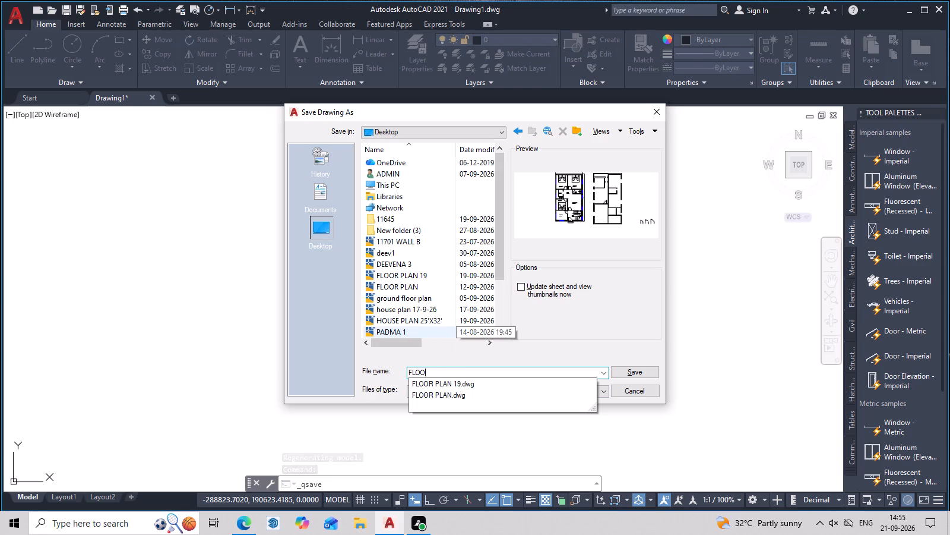
text(R PLAN)
key(space)
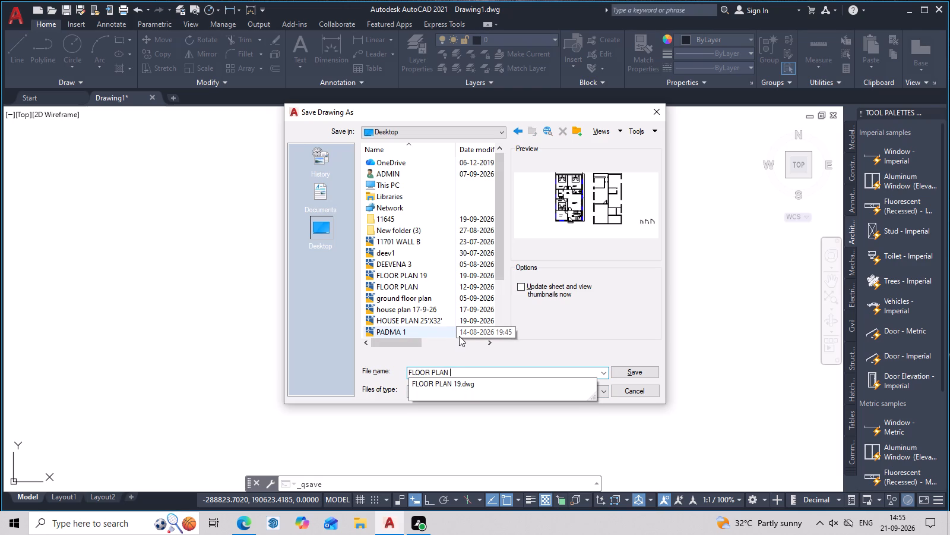
text(AND)
key(space)
text(KITCHEN)
key(space)
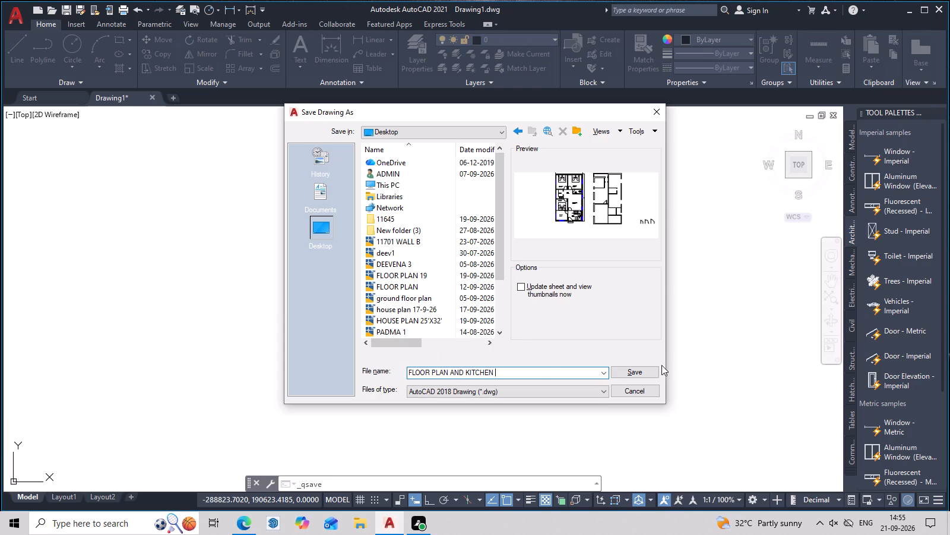
click(638, 372)
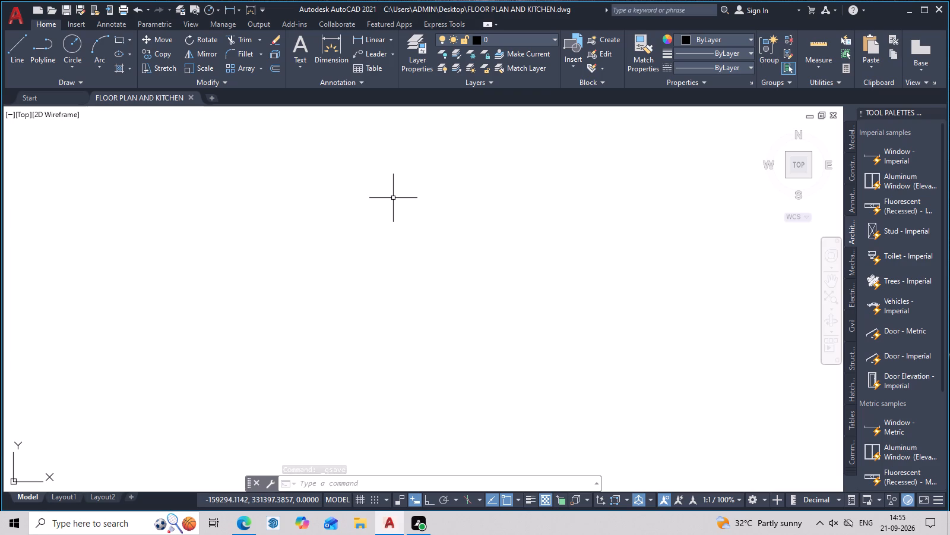
key(Escape)
Configure the drawing units to Engineering length with 0'-0" precision and an insertion scale in inches.
scroll(377, 234, down, 4)
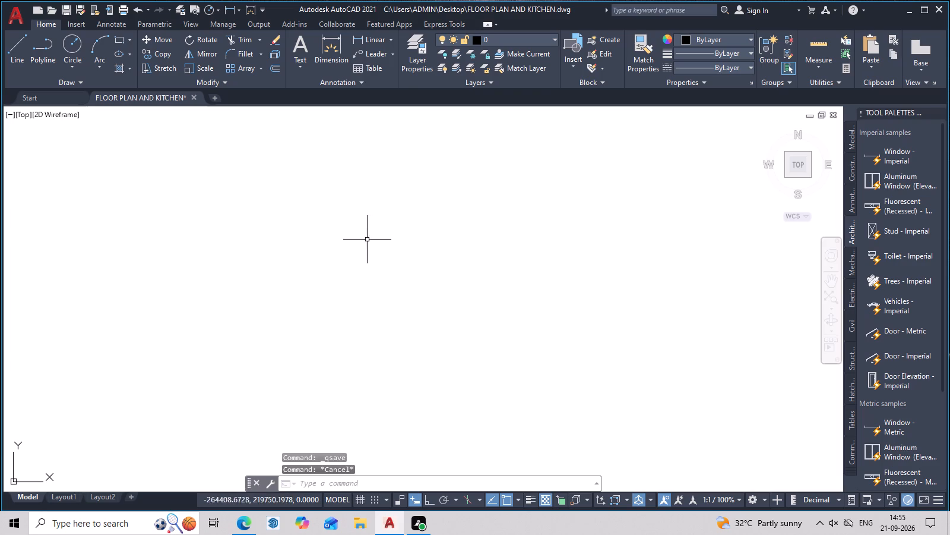
scroll(226, 266, down, 2)
text(UN)
key(space)
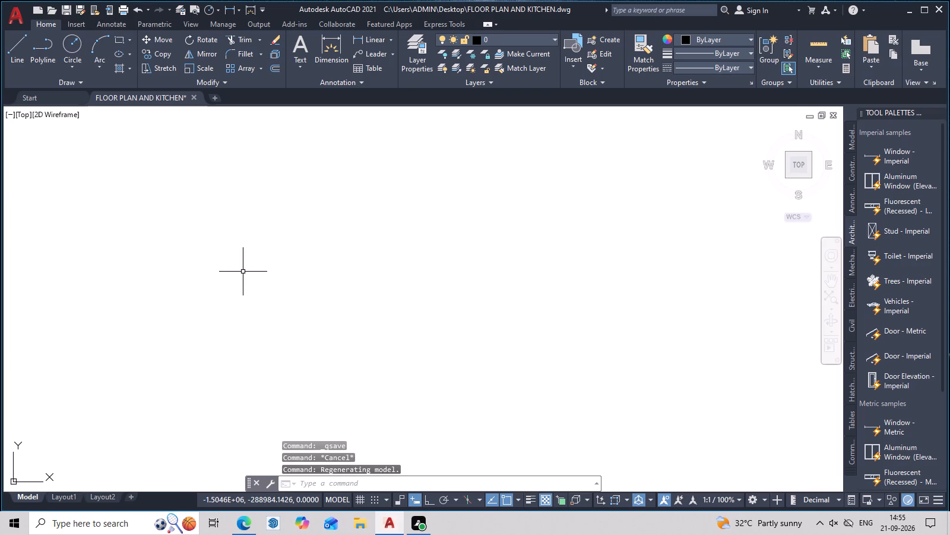
click(423, 182)
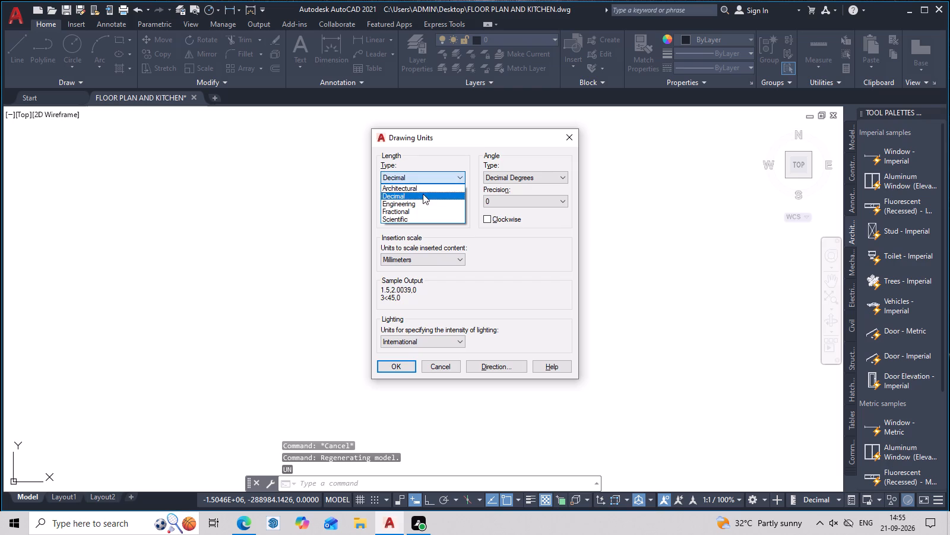
click(421, 208)
click(424, 180)
click(418, 205)
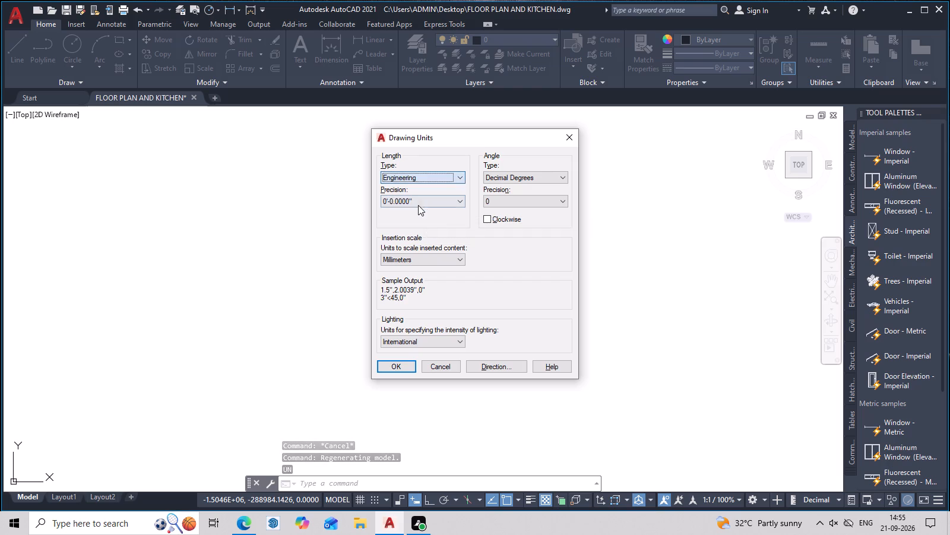
click(419, 202)
click(417, 219)
click(414, 204)
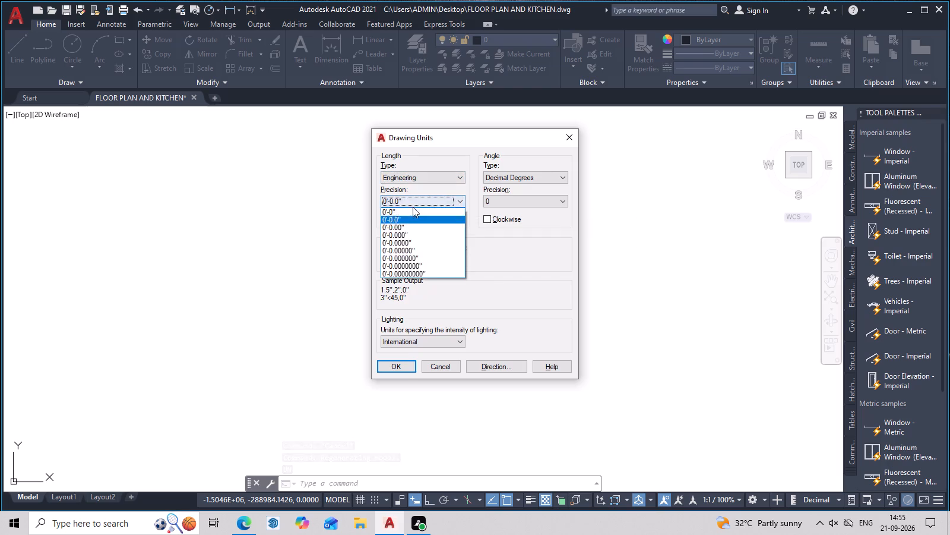
click(411, 211)
click(418, 254)
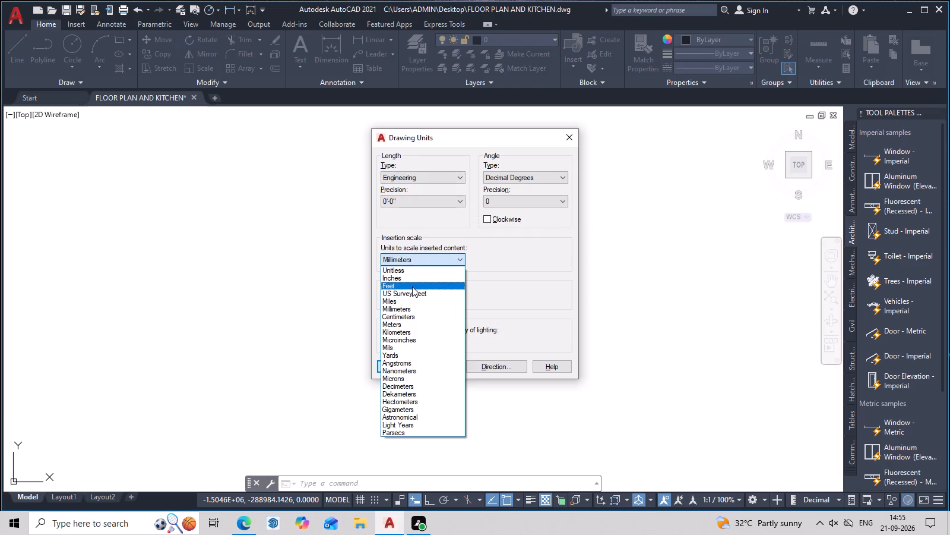
click(411, 282)
click(417, 259)
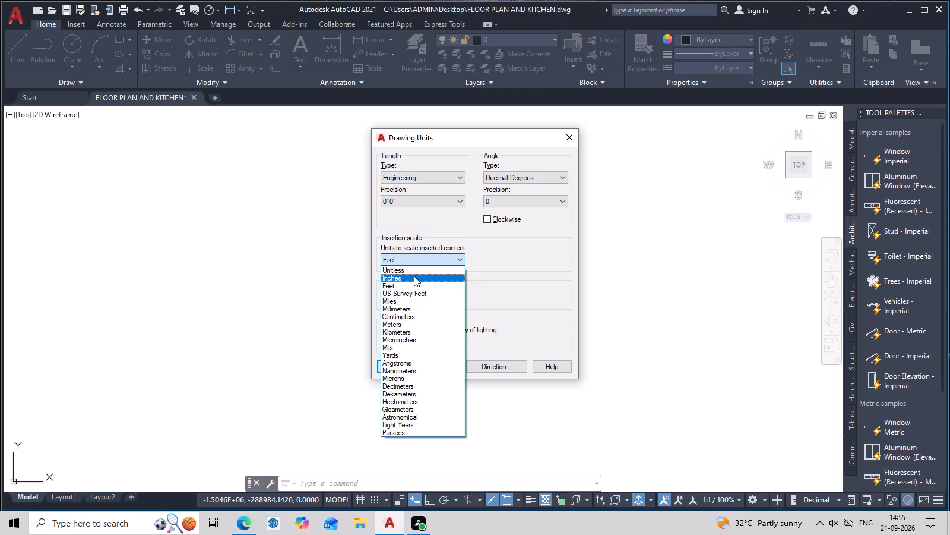
click(414, 276)
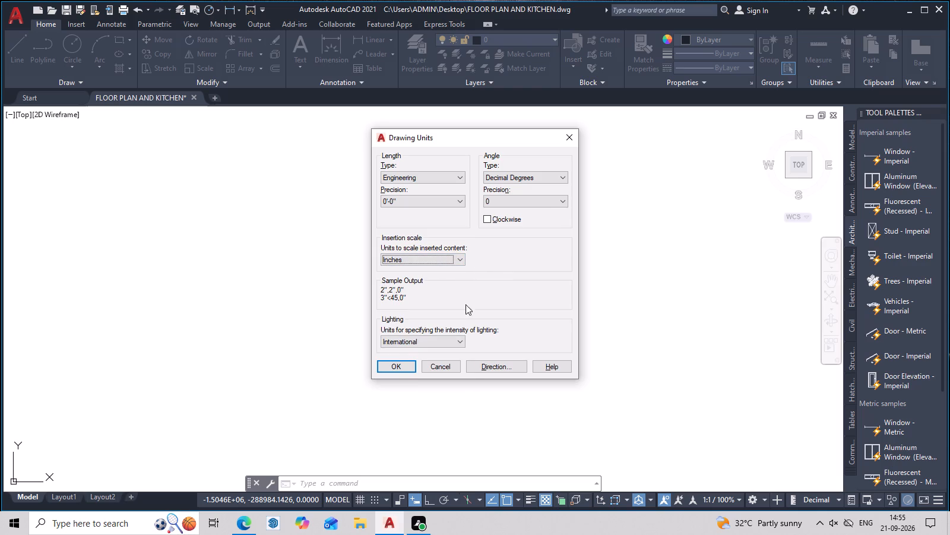
click(398, 365)
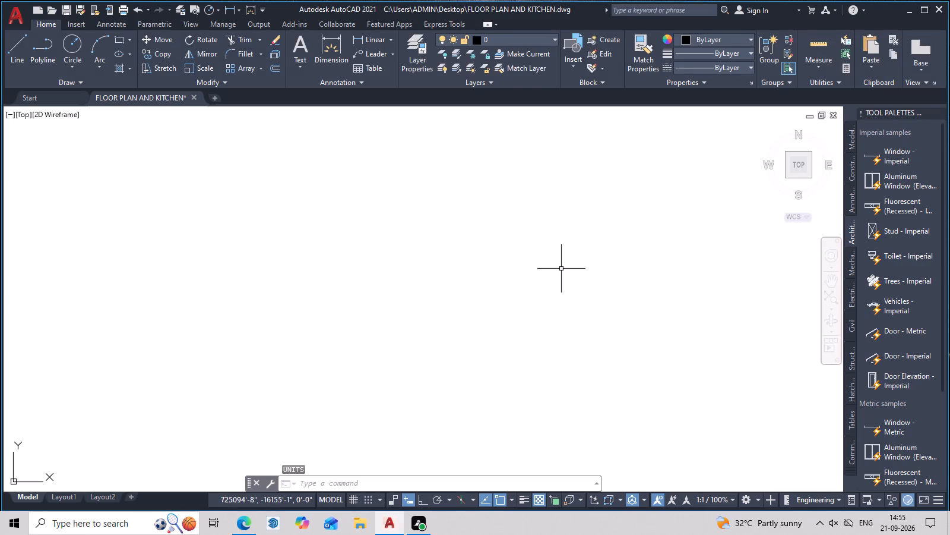
Make the Standard dimension style current and set its primary units to Engineering with 0'-0" precision.
text(D)
key(space)
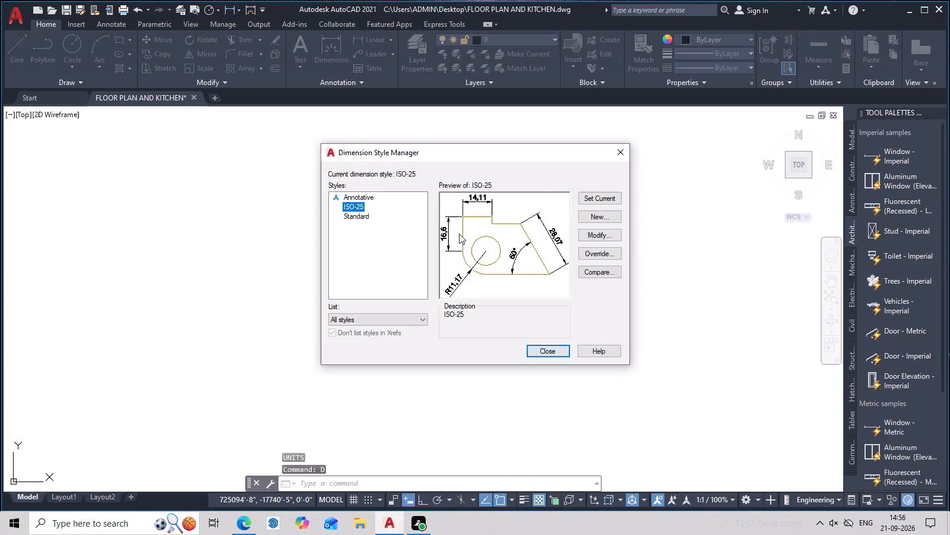
click(360, 216)
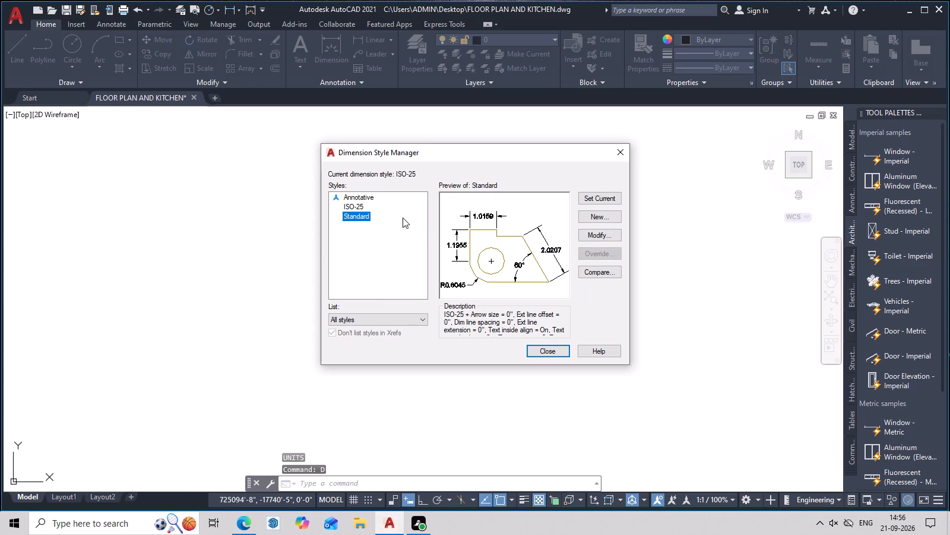
click(610, 200)
click(603, 238)
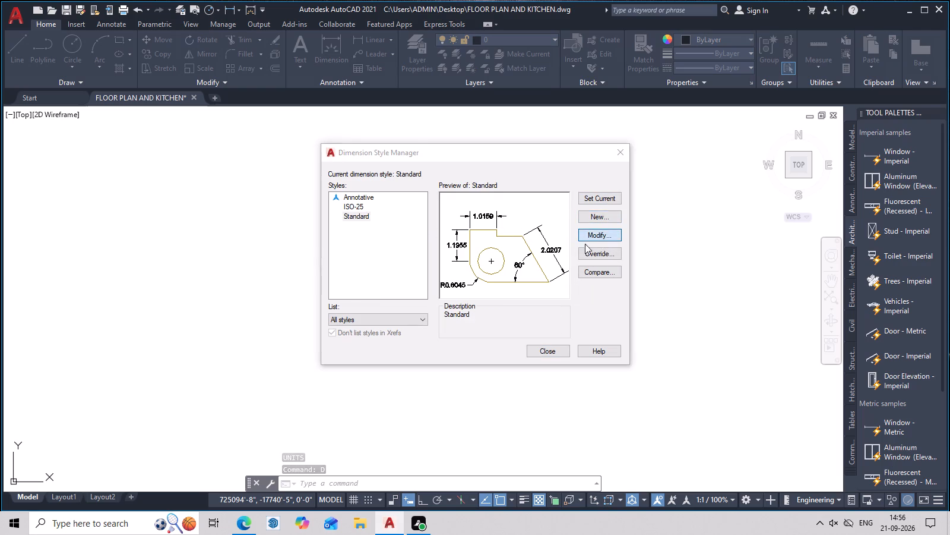
click(365, 131)
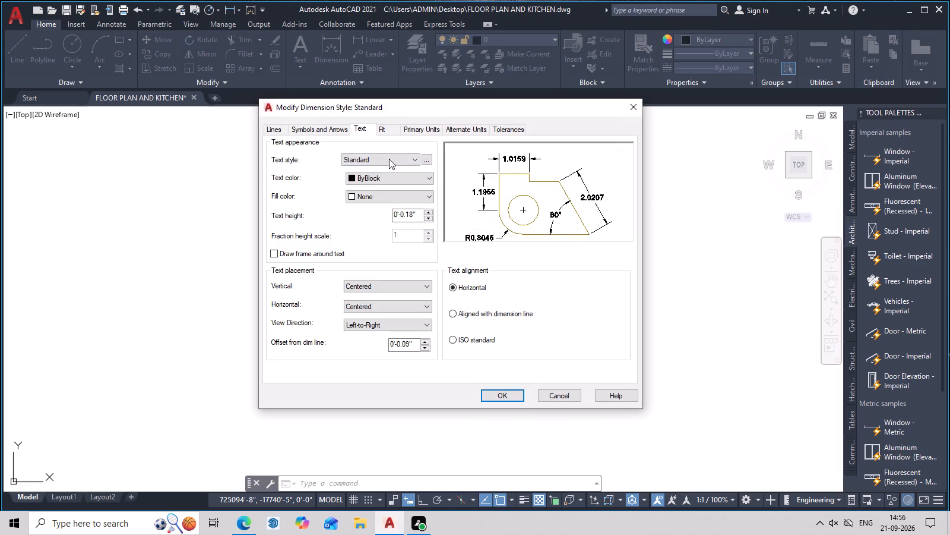
click(422, 129)
click(404, 154)
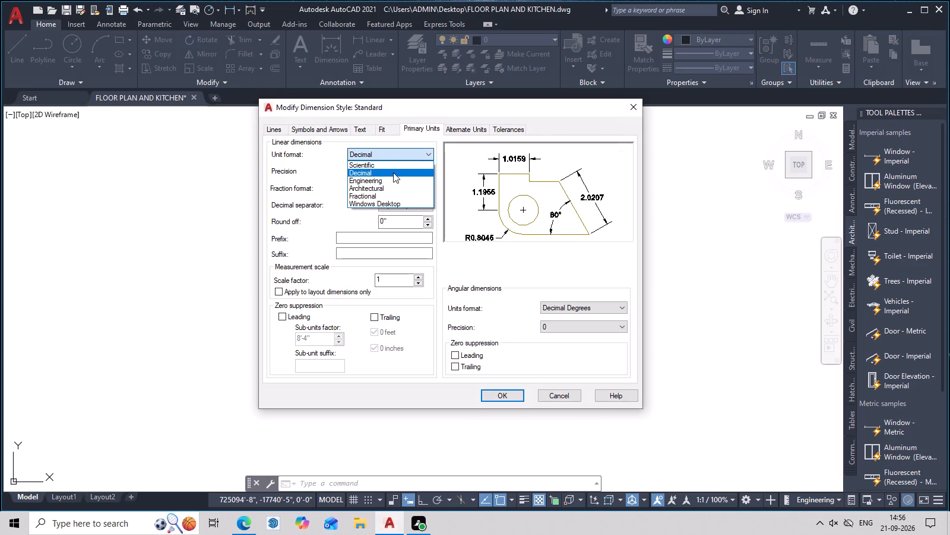
click(392, 181)
click(392, 172)
click(385, 185)
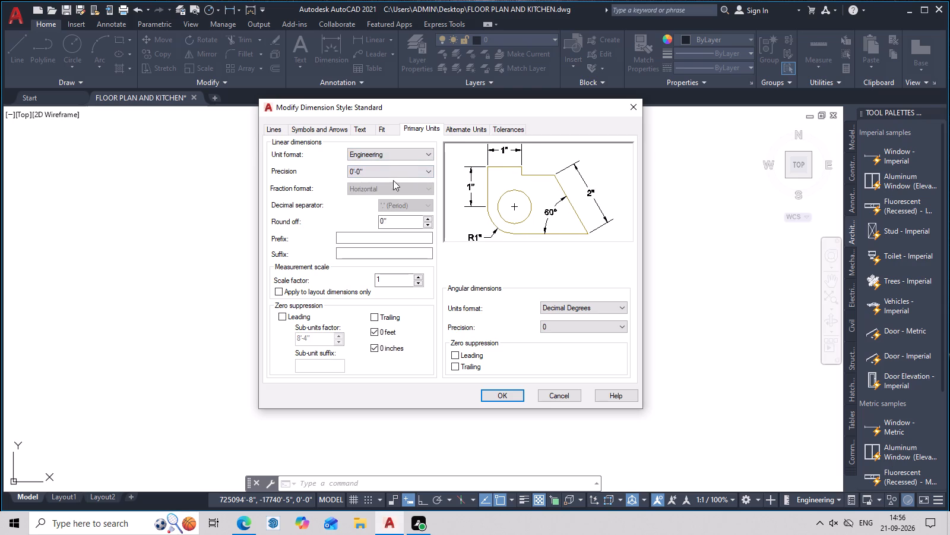
Set the Standard dimension style's text height to 5 and arrow size to 4, and keep the style current.
click(369, 133)
drag(415, 215, 375, 215)
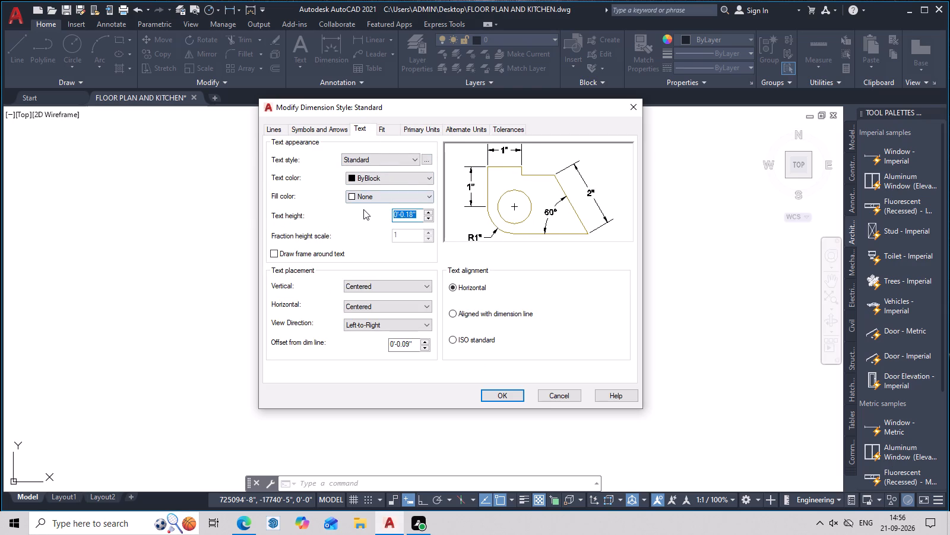
key(BackSpace)
key(5)
click(340, 134)
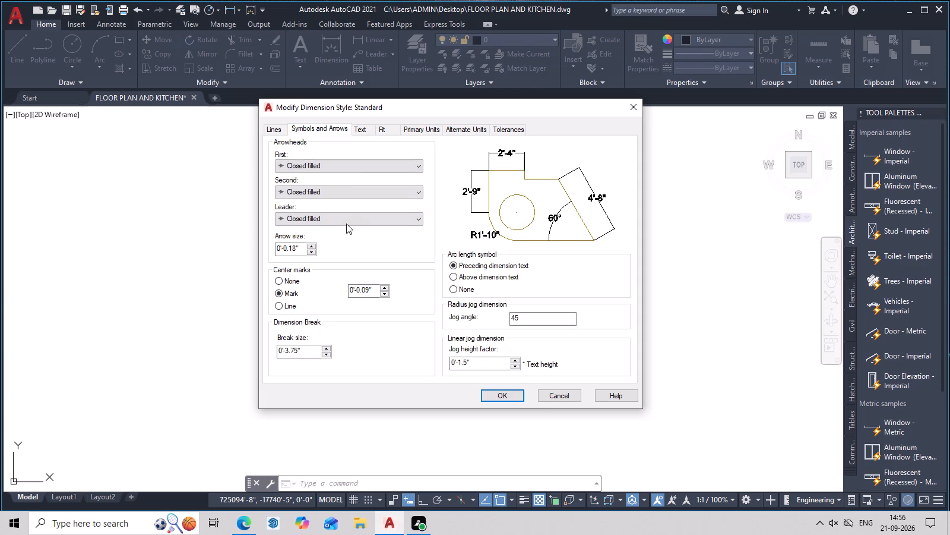
drag(302, 246, 254, 248)
key(BackSpace)
key(4)
click(499, 396)
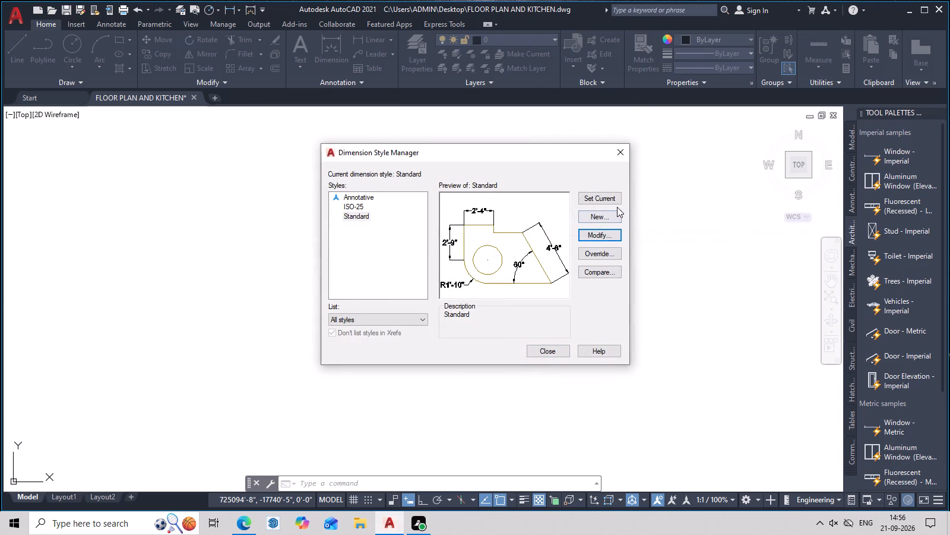
click(615, 200)
click(550, 354)
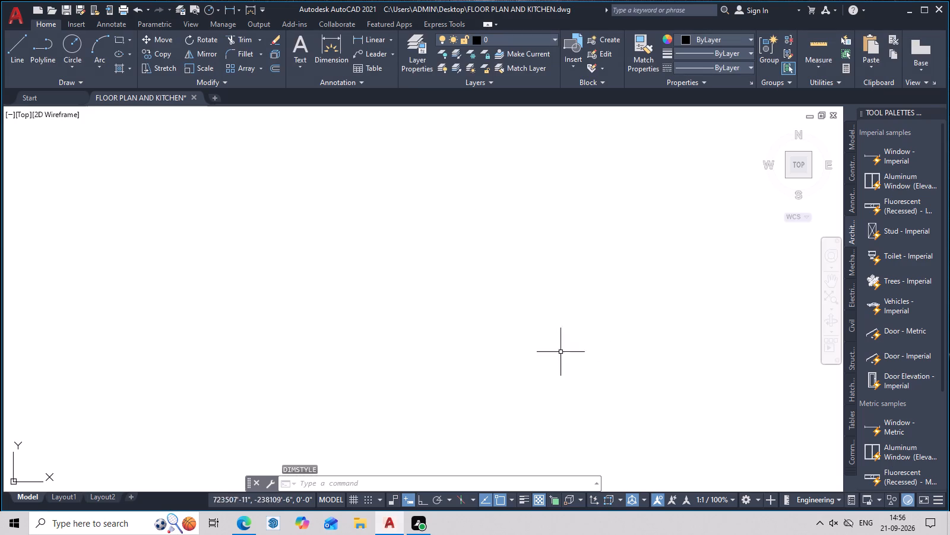
key(Escape)
key(Escape)
key(Escape)
key(Escape)
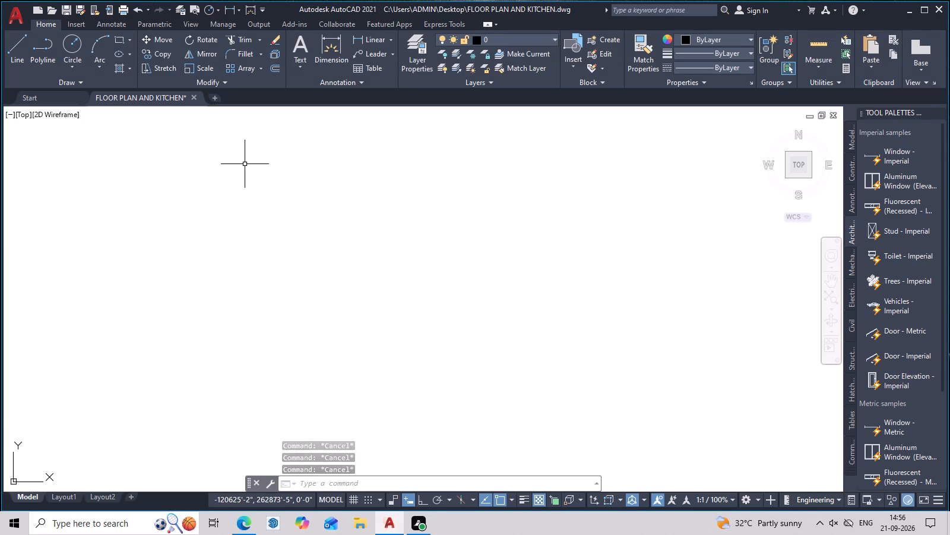
Draw a rectangle 30' long and 50' wide as the outer outline of the floor plan.
scroll(254, 149, up, 1)
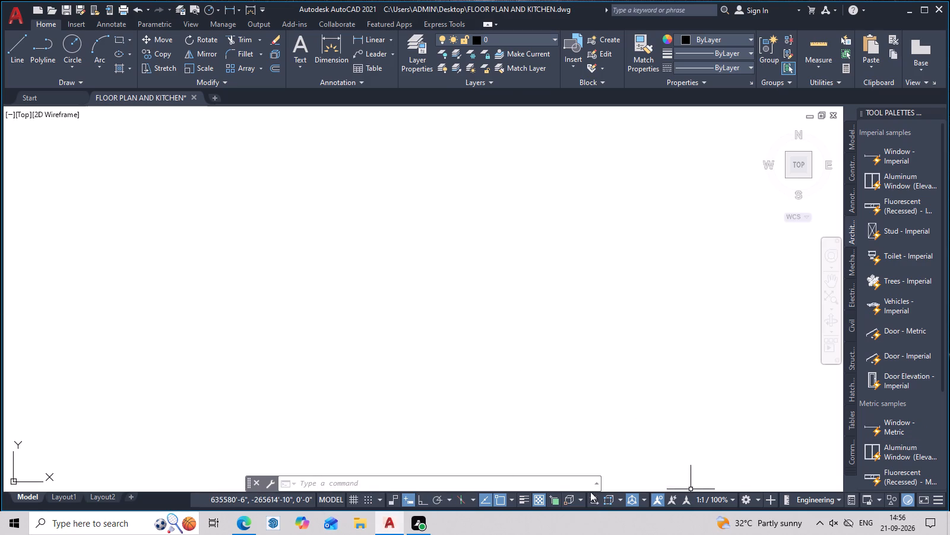
scroll(479, 404, down, 7)
middle_drag(444, 389, 427, 424)
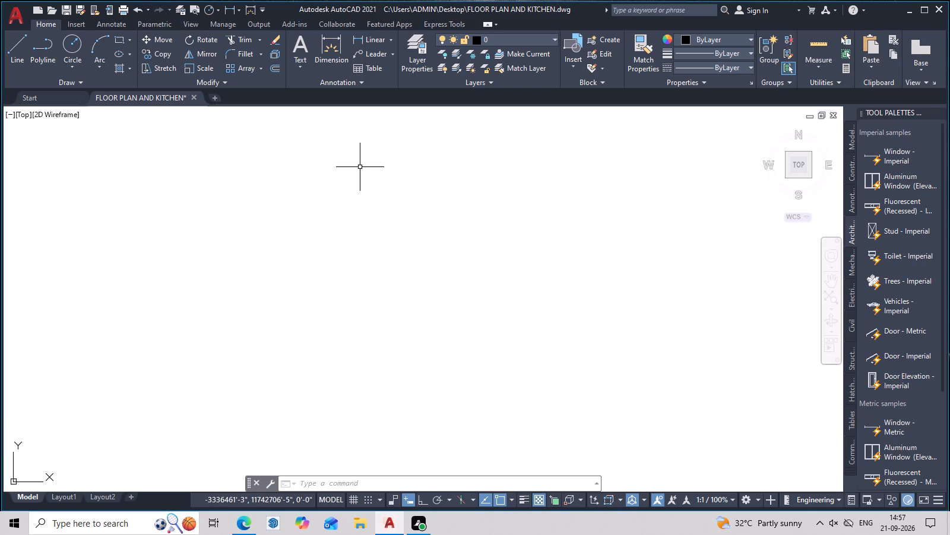
text(REC)
key(space)
click(328, 167)
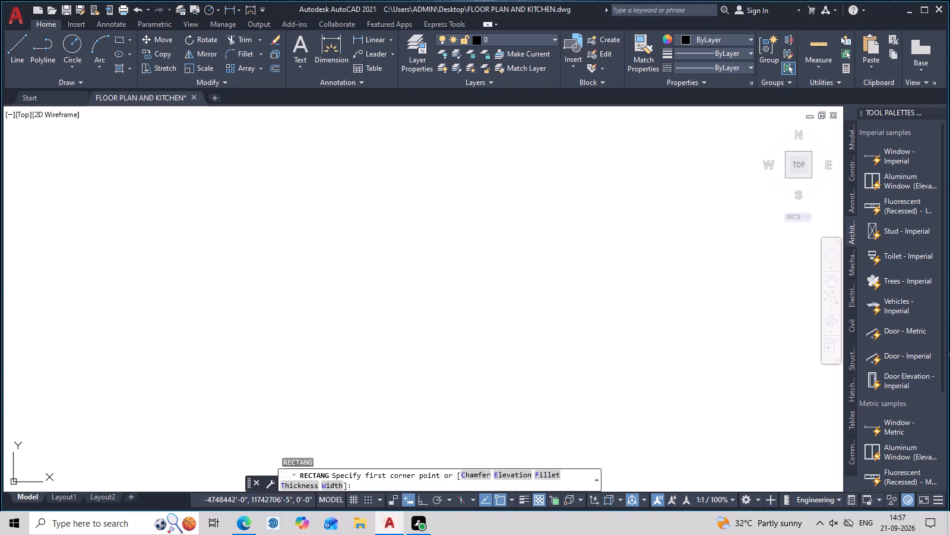
text(D)
key(space)
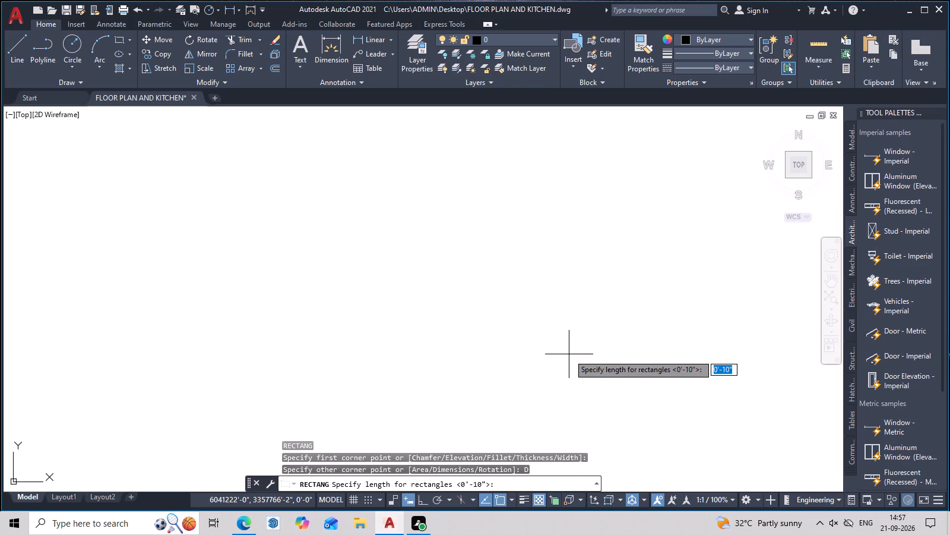
text(30')
key(Return)
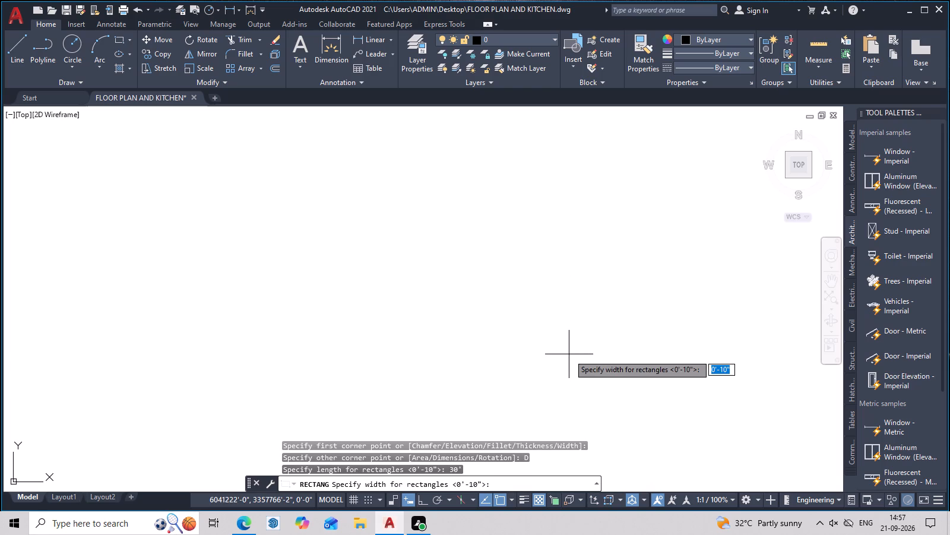
key(5)
text(0')
key(Return)
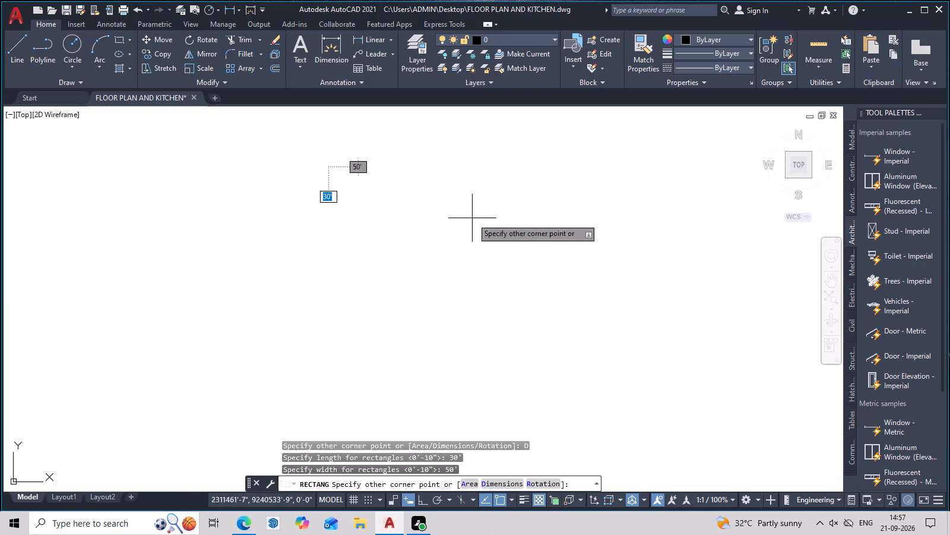
scroll(331, 155, up, 7)
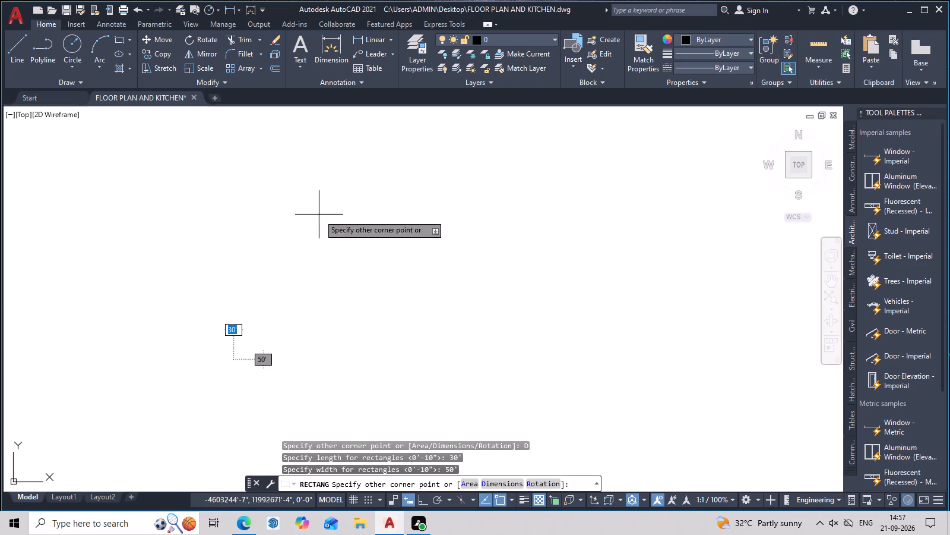
middle_drag(314, 284, 483, 171)
scroll(399, 259, up, 7)
middle_drag(399, 198, 407, 223)
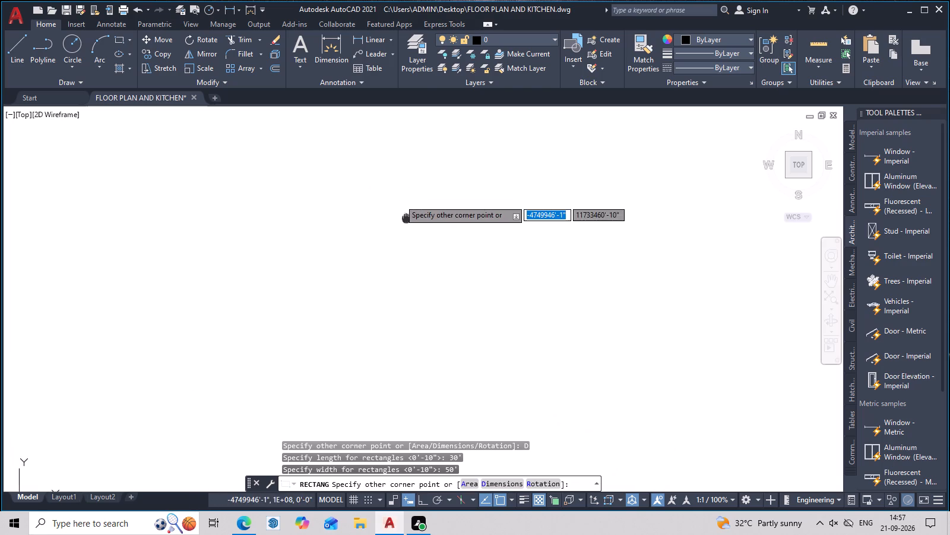
middle_drag(407, 223, 432, 483)
scroll(429, 354, up, 3)
scroll(572, 297, up, 3)
scroll(482, 335, up, 3)
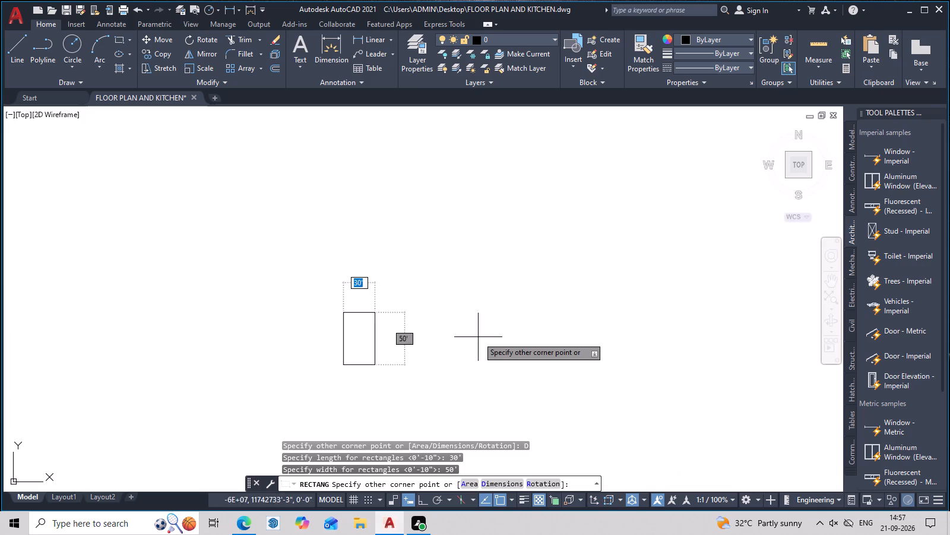
middle_drag(487, 331, 657, 291)
scroll(604, 260, up, 3)
middle_drag(527, 275, 574, 192)
scroll(558, 224, up, 1)
scroll(521, 209, down, 3)
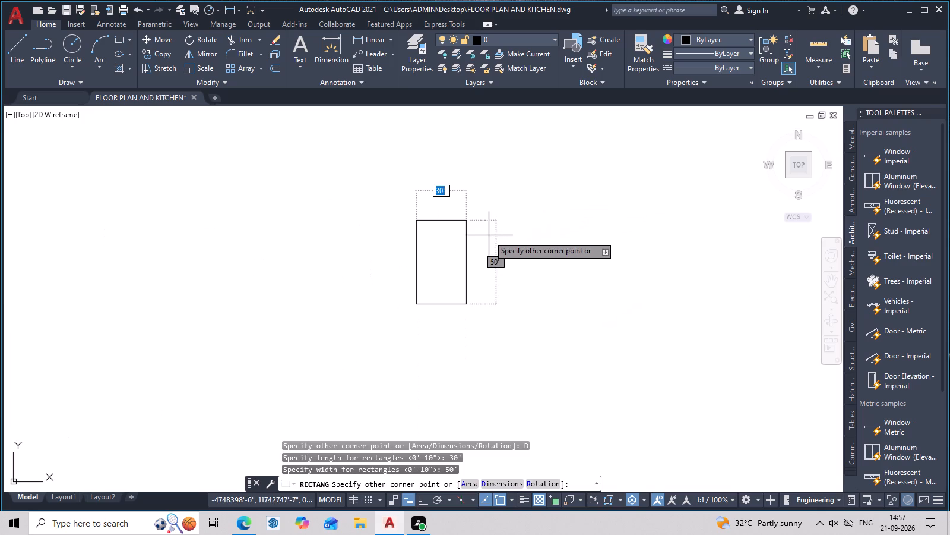
scroll(489, 234, up, 2)
middle_drag(492, 231, 546, 204)
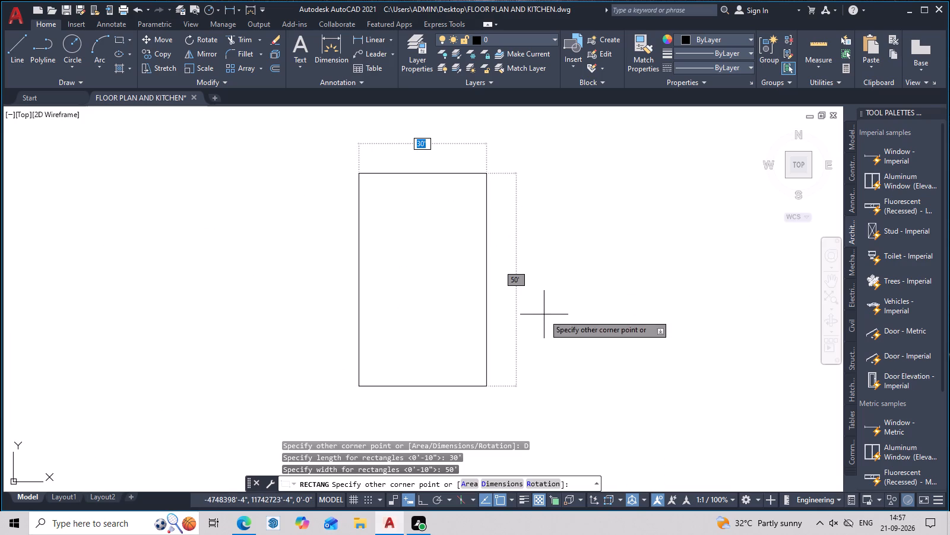
click(544, 314)
scroll(479, 257, up, 3)
middle_drag(515, 275, 626, 303)
scroll(594, 289, down, 3)
middle_drag(592, 292, 588, 302)
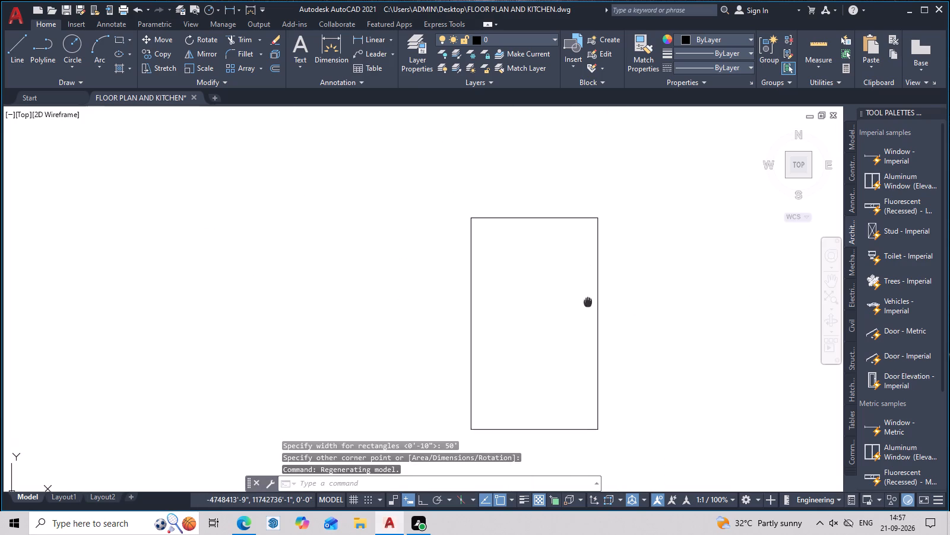
middle_drag(588, 302, 568, 270)
key(Escape)
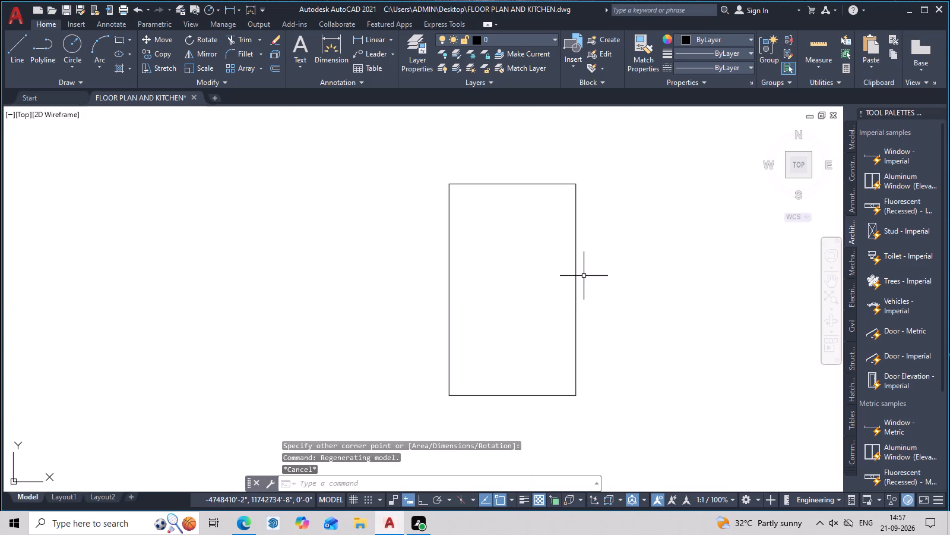
Offset the outer rectangle inward by 9 inches to form the wall thickness.
text(O)
key(space)
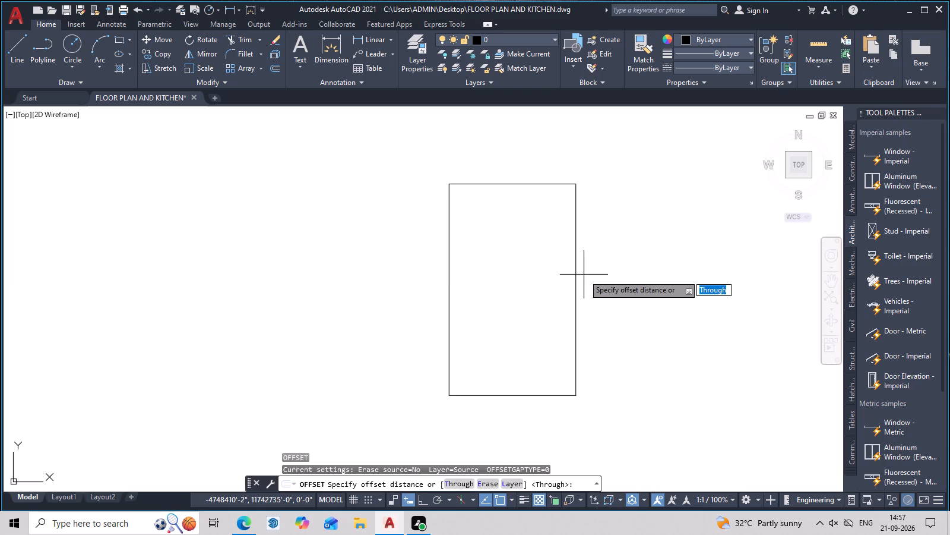
text(O)
key(space)
text(9)
key(space)
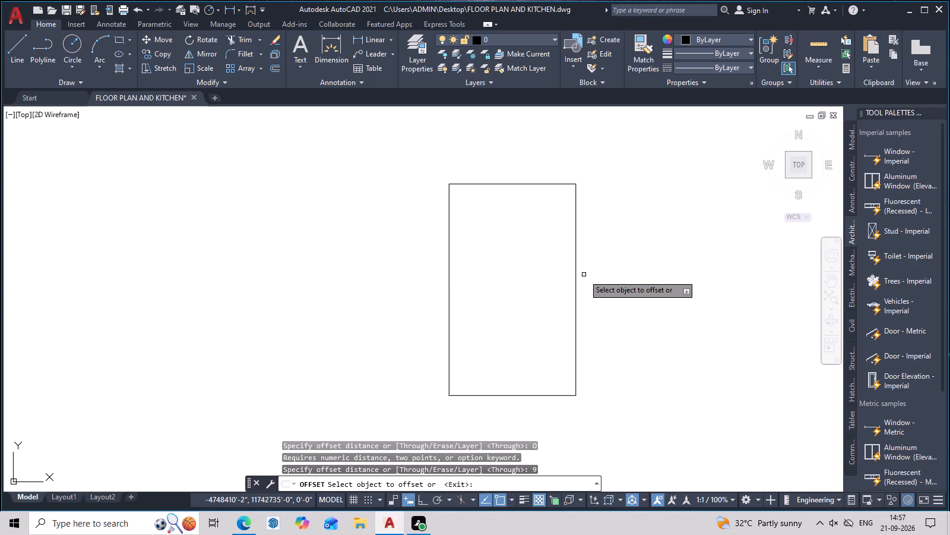
click(576, 262)
click(538, 273)
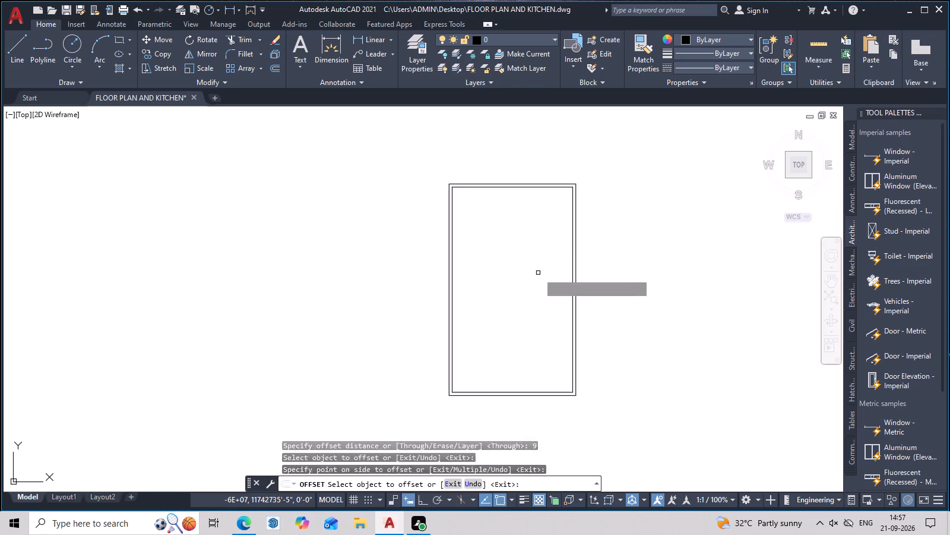
key(Escape)
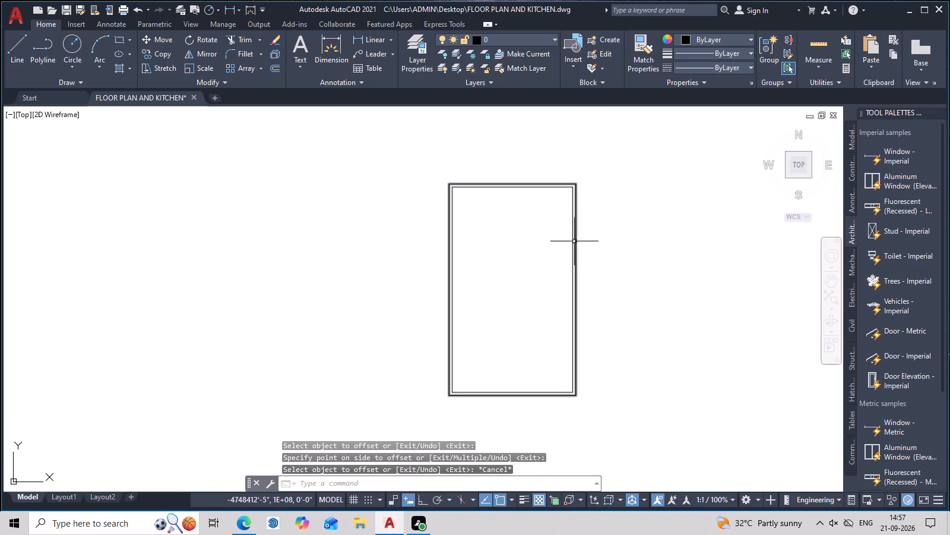
Explode the inner wall rectangle into separate lines.
click(574, 243)
text(X)
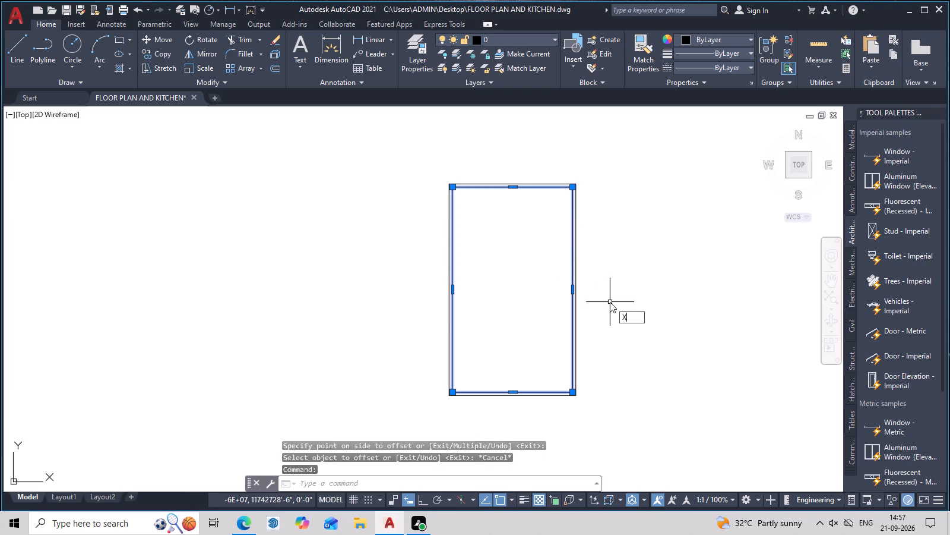
key(space)
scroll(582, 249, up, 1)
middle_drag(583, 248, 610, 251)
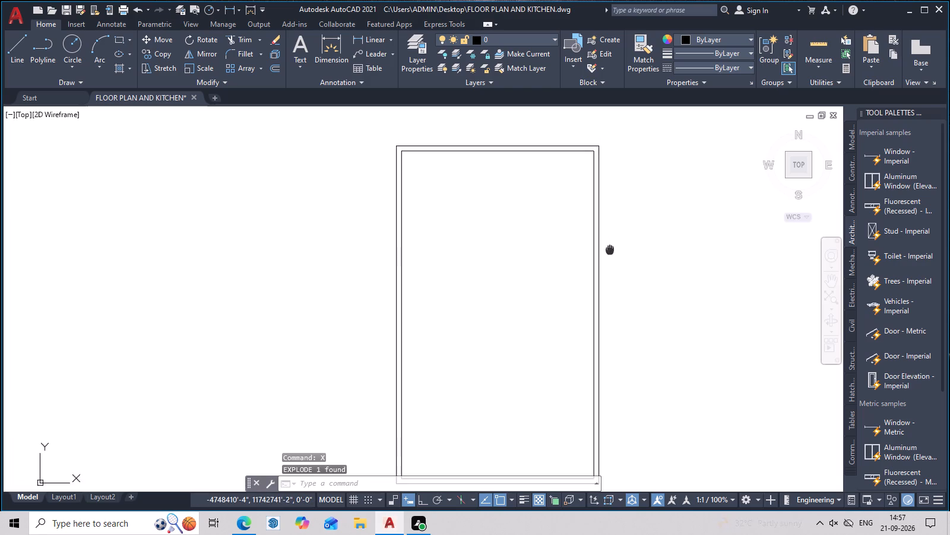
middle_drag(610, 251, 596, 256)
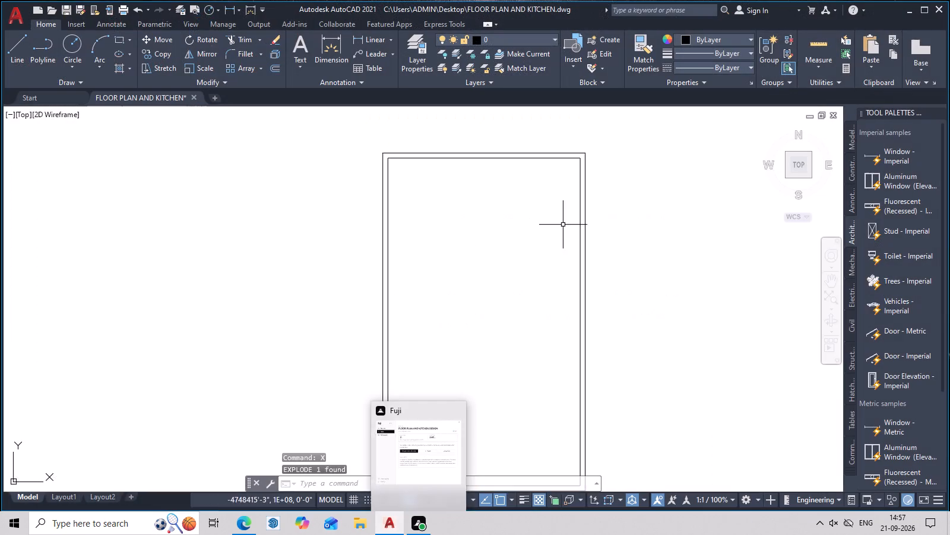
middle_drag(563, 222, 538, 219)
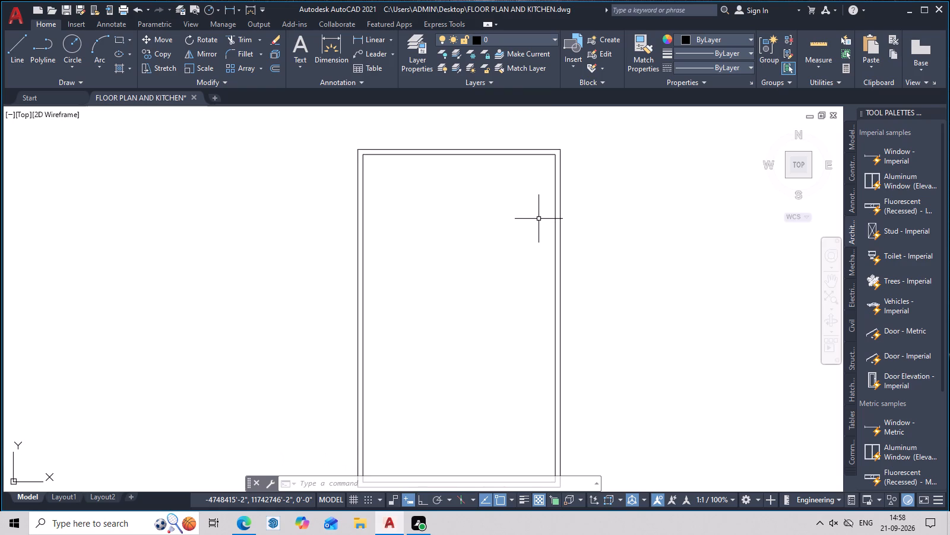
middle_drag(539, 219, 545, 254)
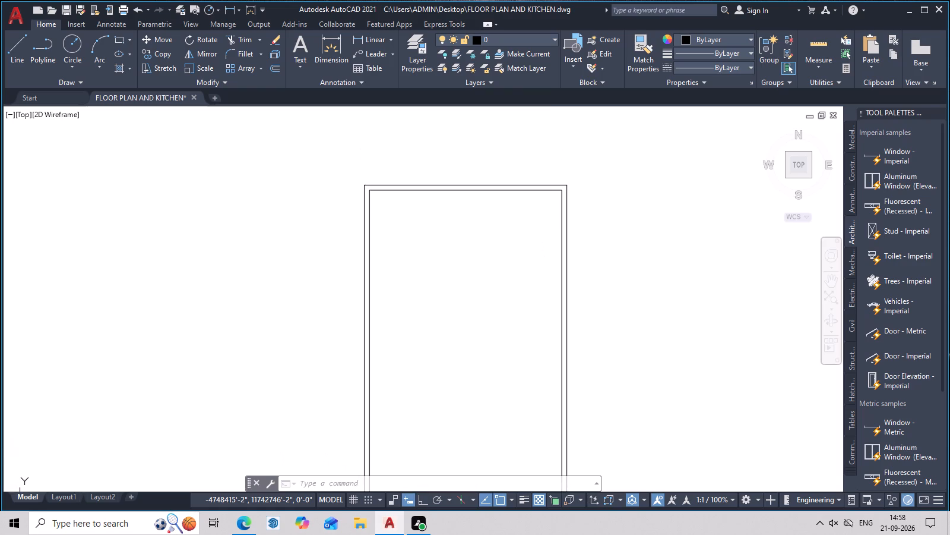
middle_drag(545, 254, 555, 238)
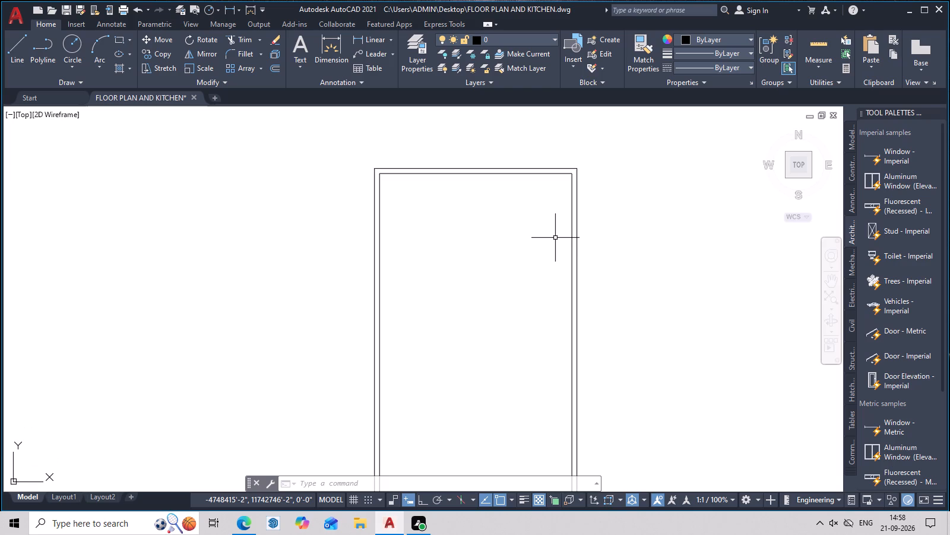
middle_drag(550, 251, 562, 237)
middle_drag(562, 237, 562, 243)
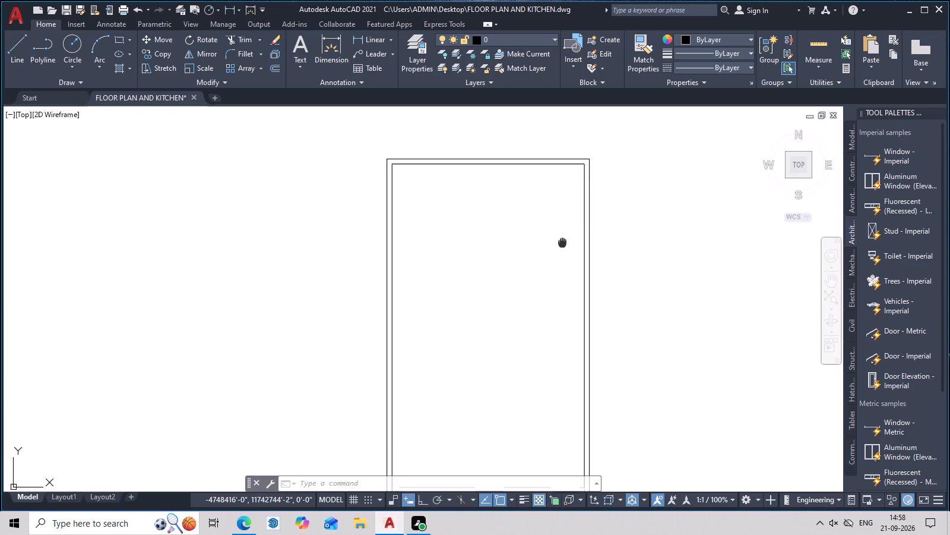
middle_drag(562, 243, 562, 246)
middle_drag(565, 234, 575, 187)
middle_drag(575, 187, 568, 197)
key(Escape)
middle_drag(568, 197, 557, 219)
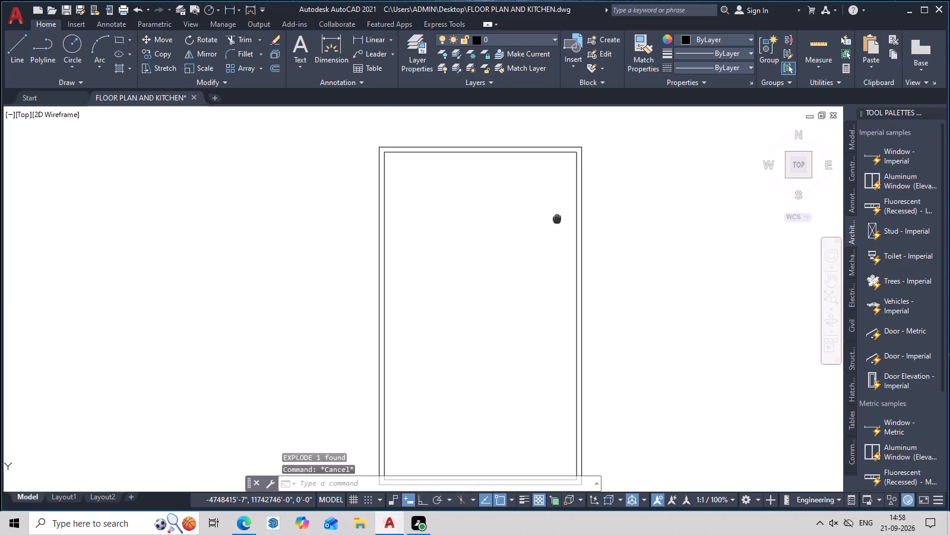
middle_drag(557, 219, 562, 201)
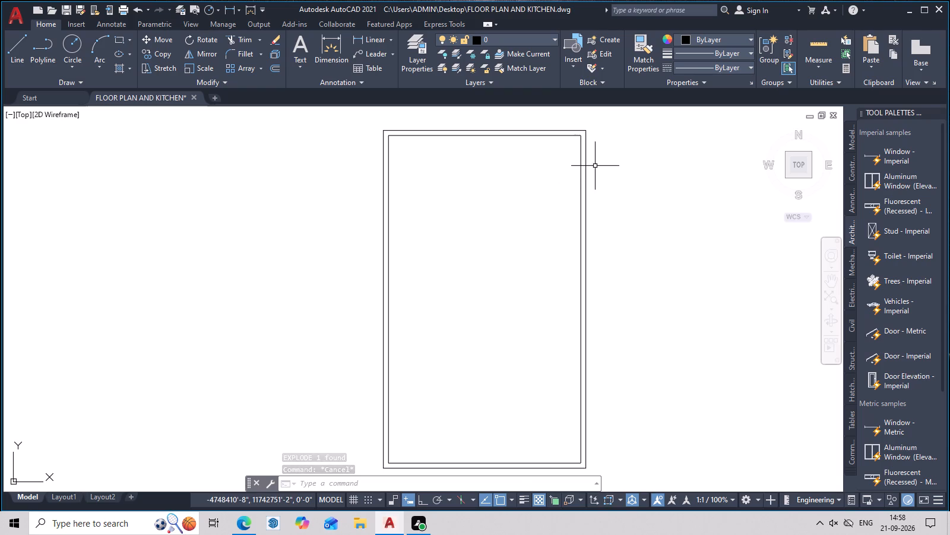
Offset the inner line of the left wall 13' toward the inside of the plan.
text(O)
key(space)
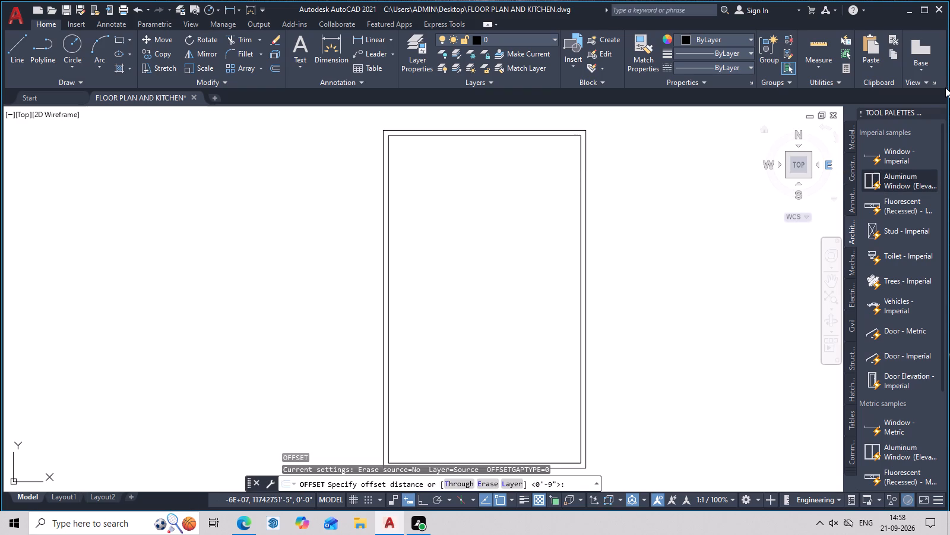
text(13')
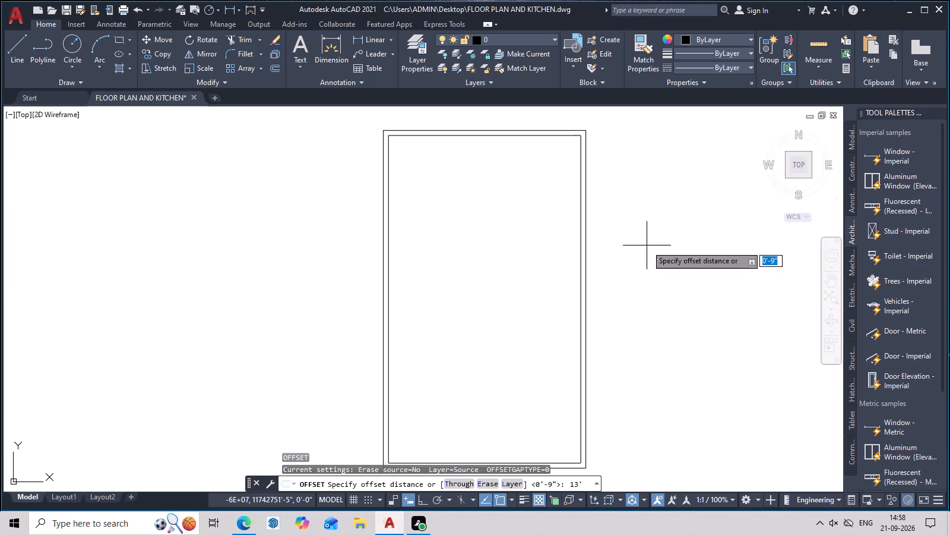
key(space)
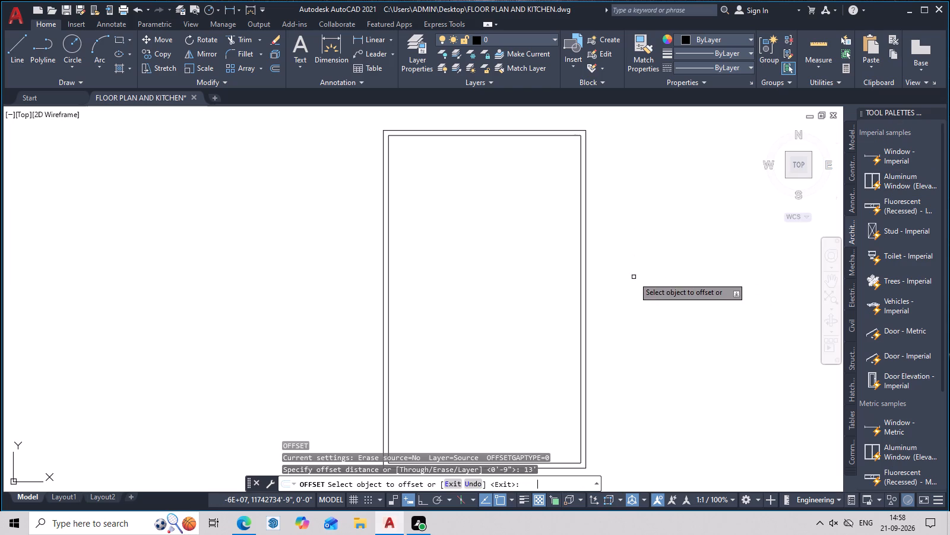
click(392, 228)
click(388, 230)
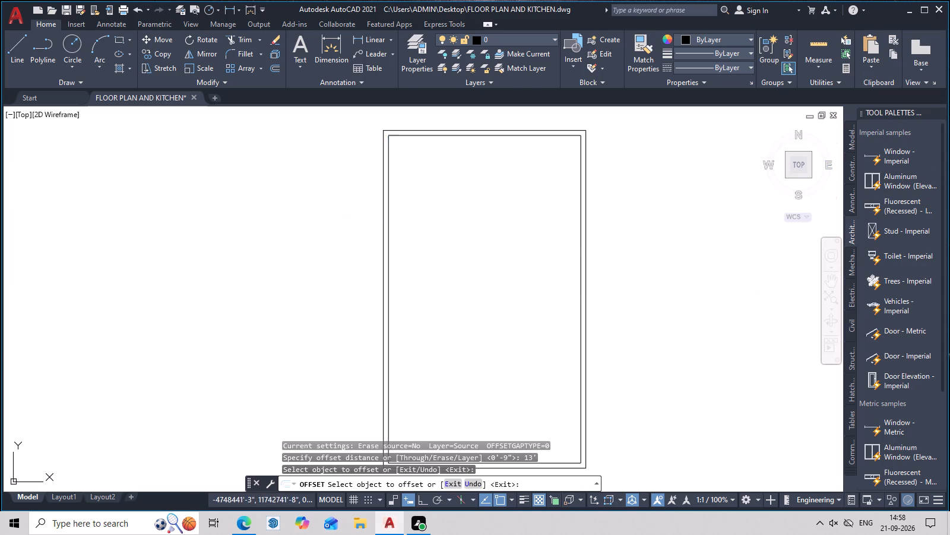
click(498, 227)
key(space)
Offset the inner line of the right wall 14'9" toward the inside of the plan.
key(space)
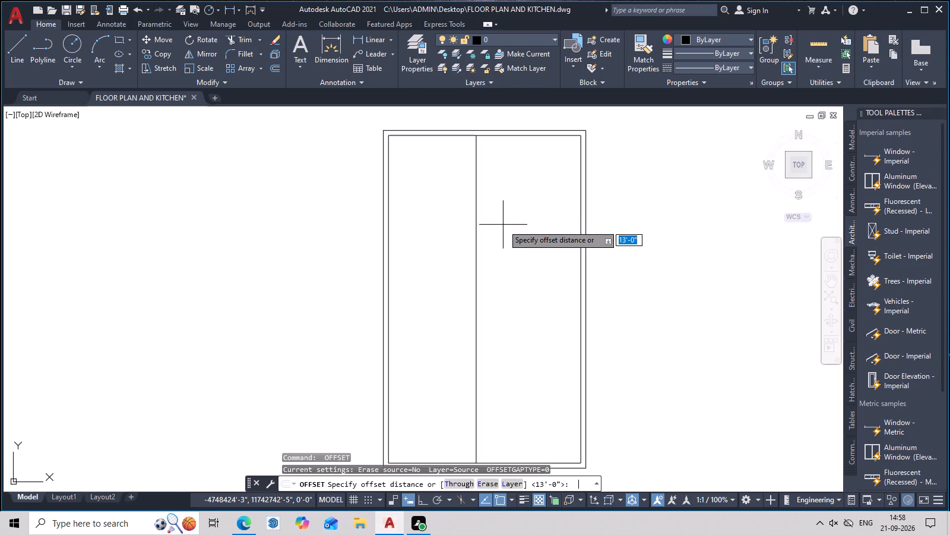
scroll(503, 225, down, 1)
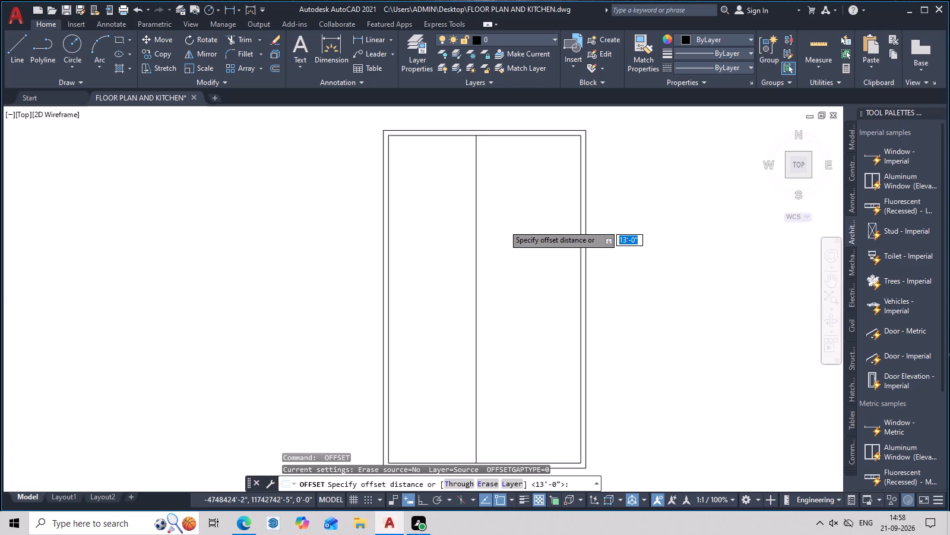
middle_drag(499, 225, 479, 226)
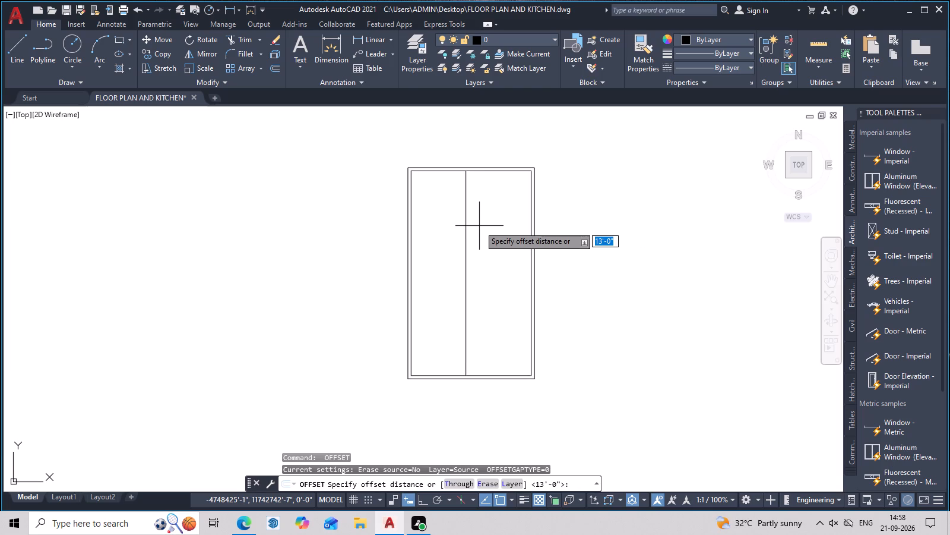
text(14')
key(9)
key(shift+quotedbl)
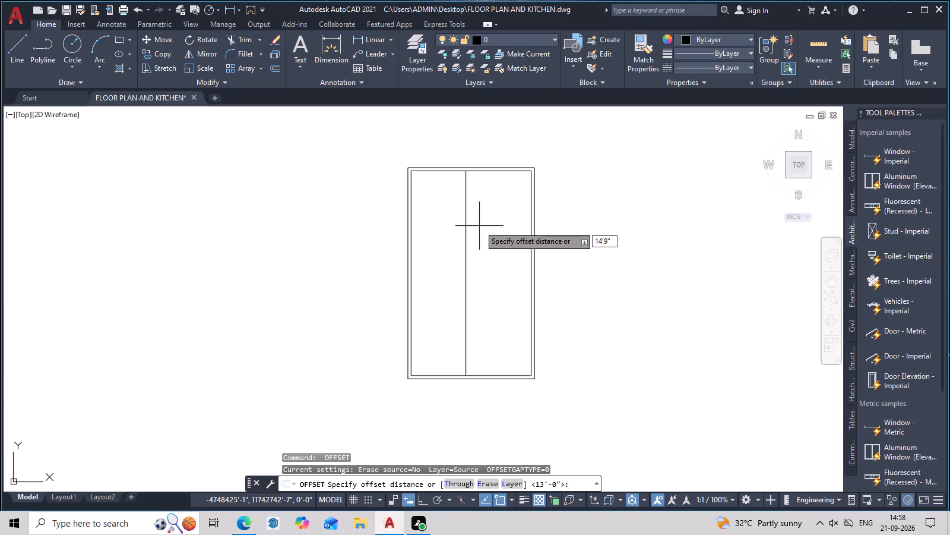
key(space)
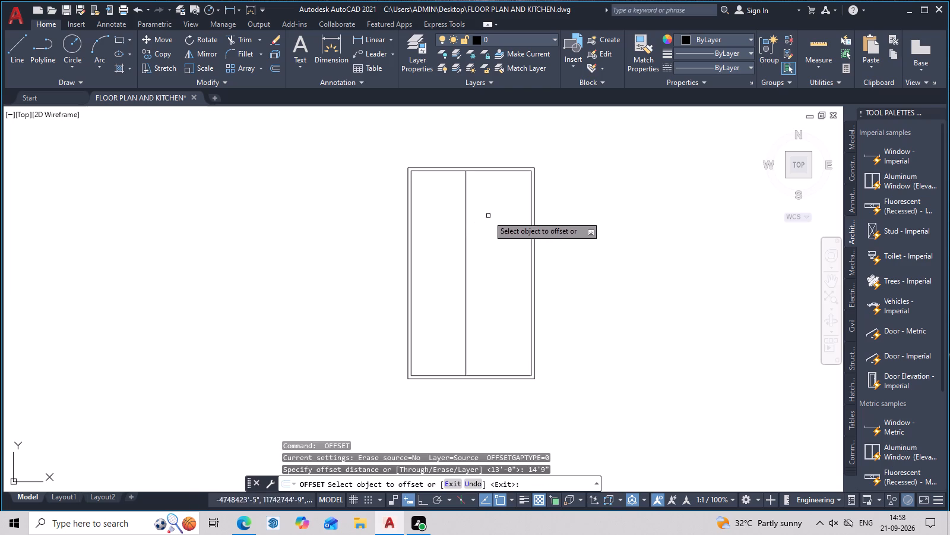
click(531, 192)
click(487, 203)
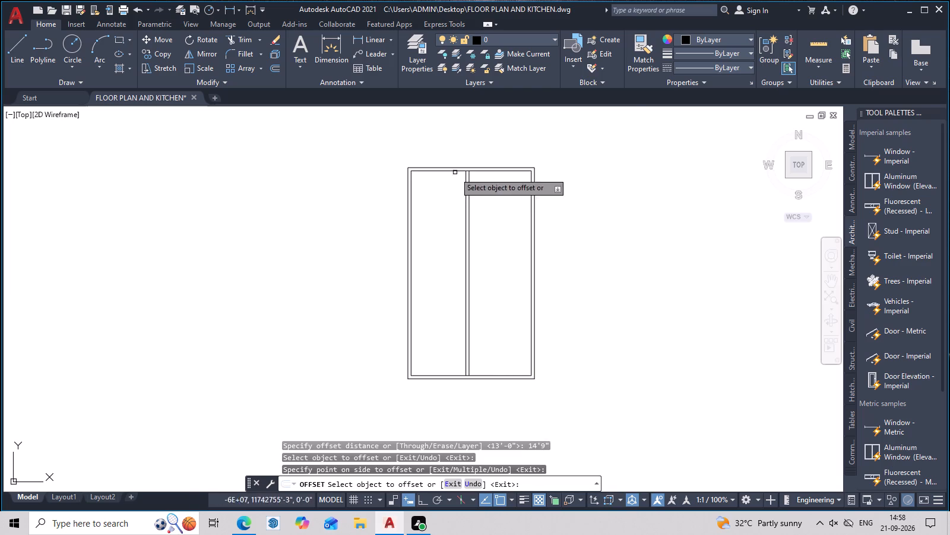
Measure the gap between the two vertical interior lines with the quick measuring tool.
click(812, 35)
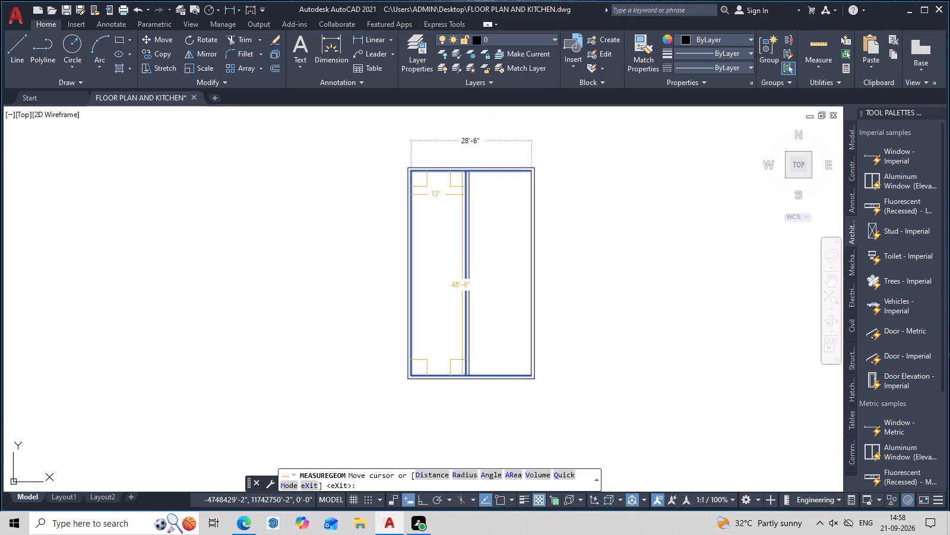
scroll(473, 182, up, 5)
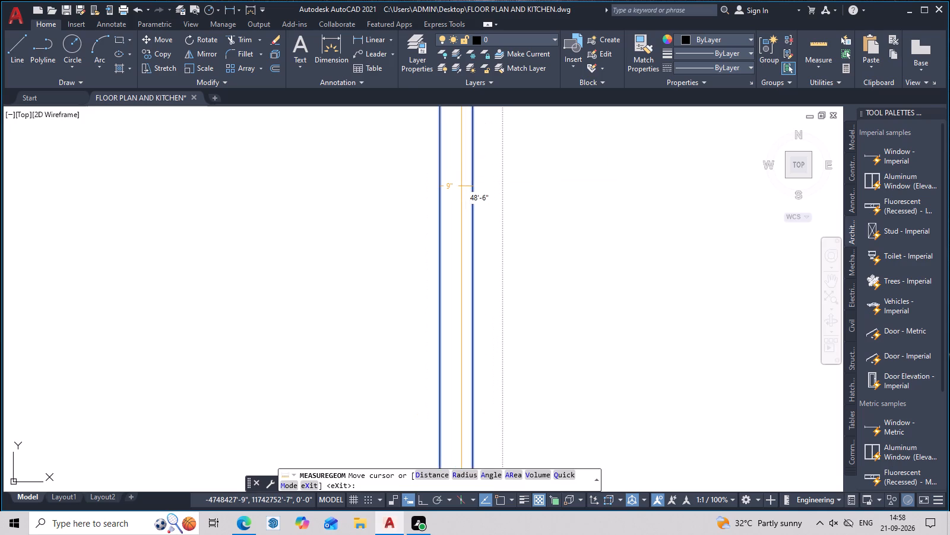
key(Escape)
Offset the inner line of the top wall 11'6" down into the plan.
scroll(461, 187, down, 5)
middle_drag(473, 214, 487, 310)
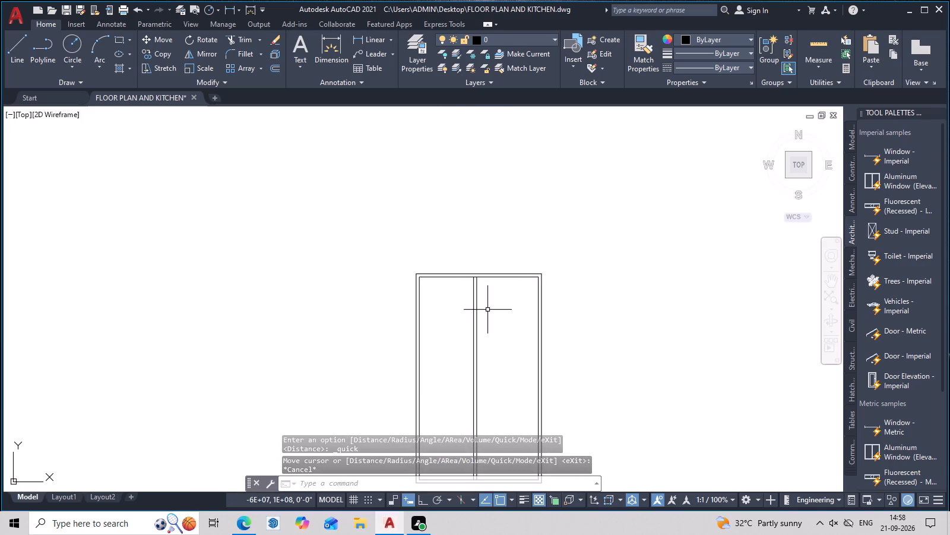
middle_drag(490, 338, 496, 365)
key(Escape)
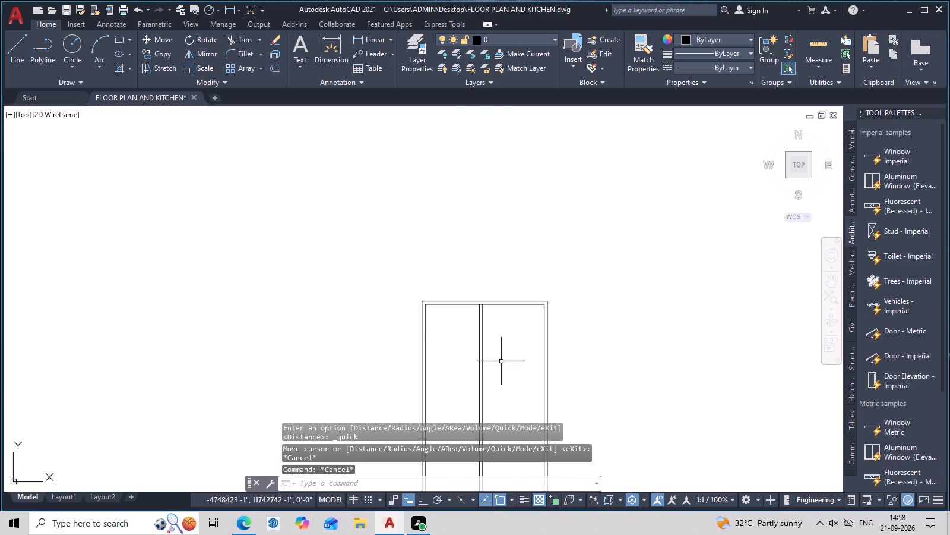
scroll(457, 327, up, 1)
middle_drag(459, 320, 462, 248)
middle_drag(470, 276, 470, 262)
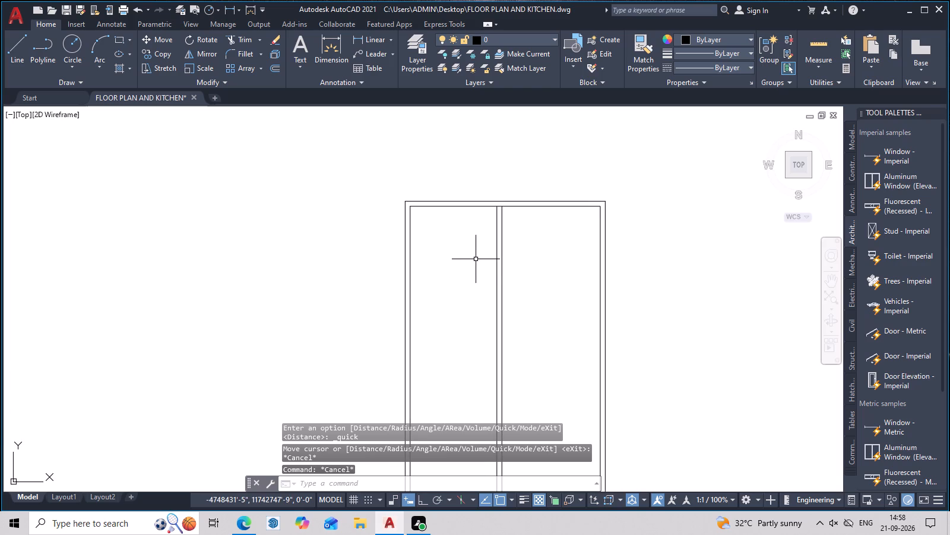
text(O)
key(space)
key(1)
key(1)
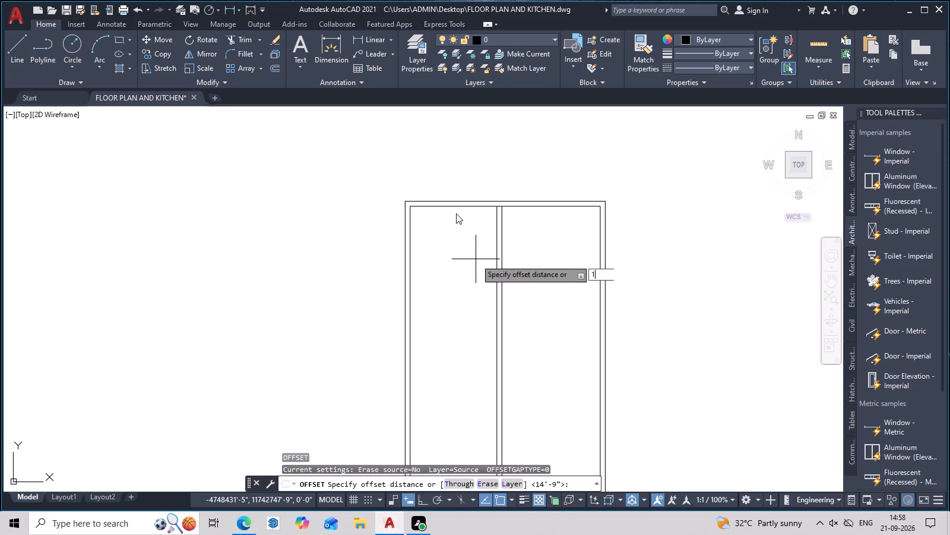
text('6)
text(")
key(space)
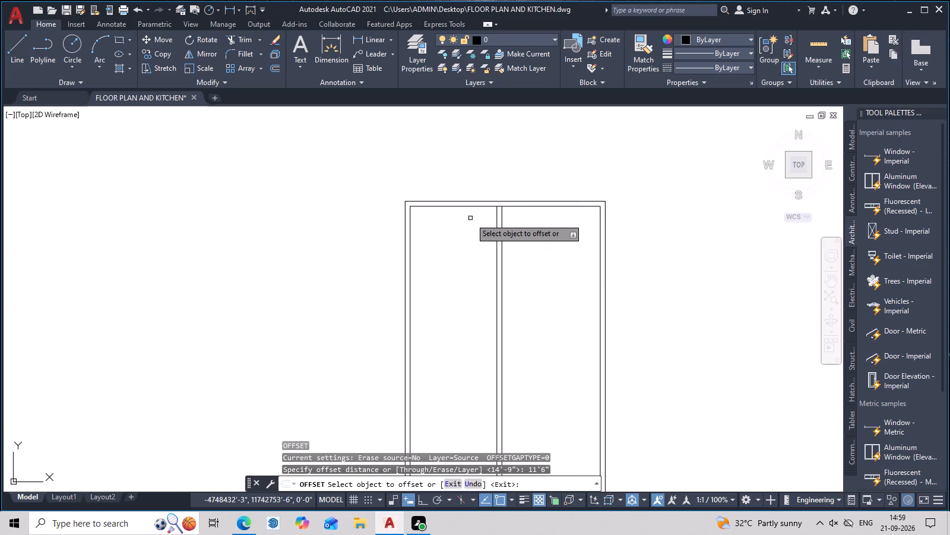
click(475, 206)
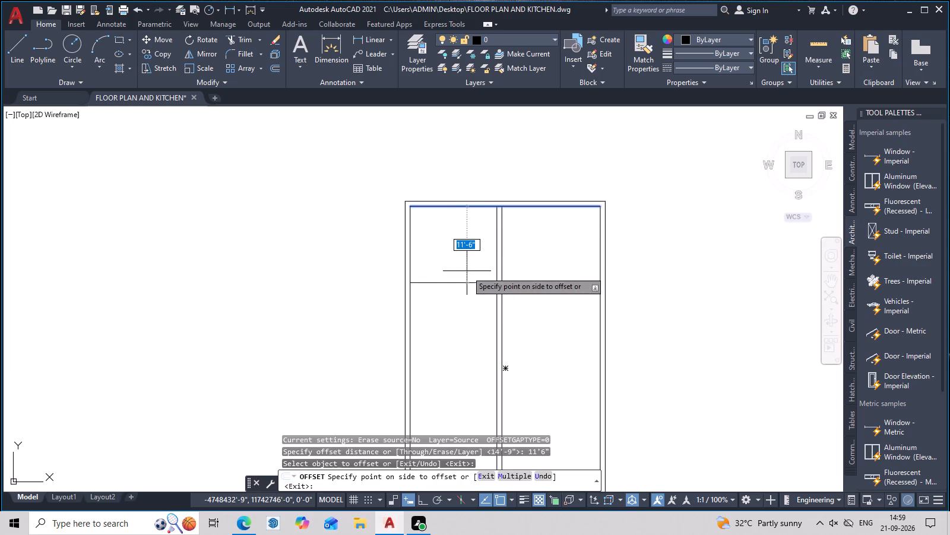
click(463, 281)
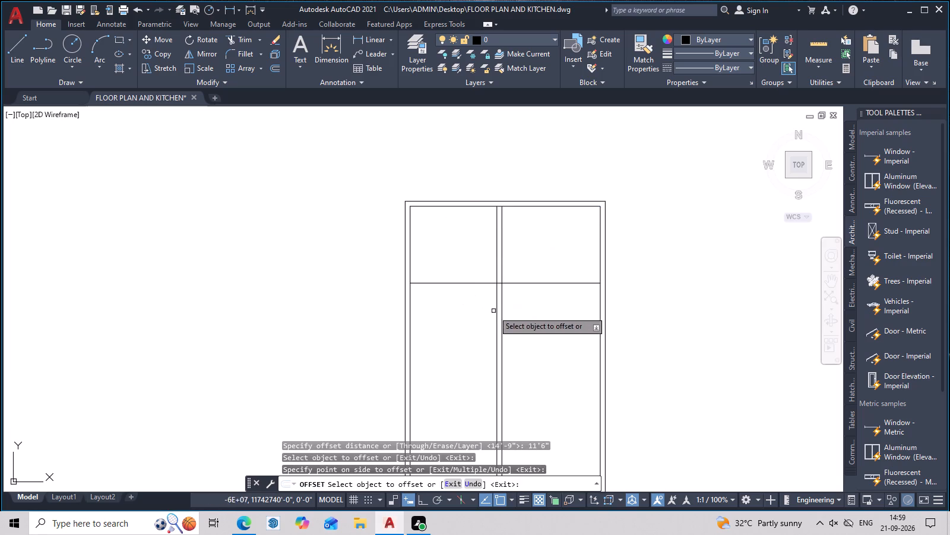
middle_drag(495, 311, 501, 272)
key(Escape)
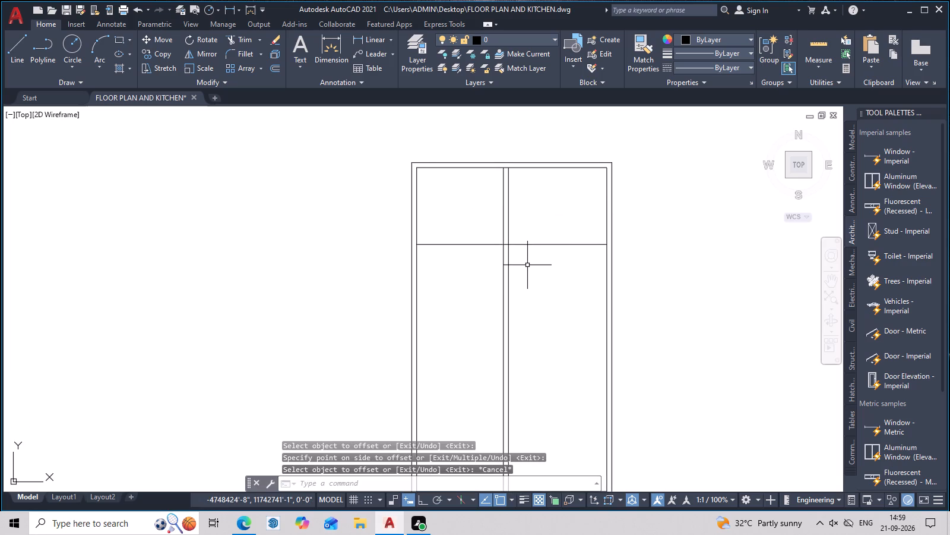
Offset the new horizontal room line 9 inches downward to give the partition its wall thickness.
text(O)
key(space)
text(9)
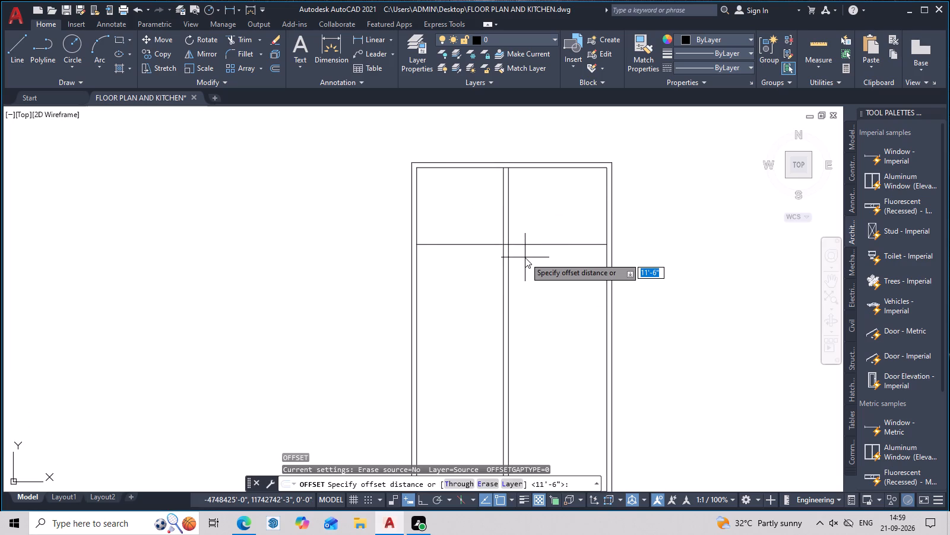
key(space)
click(484, 244)
click(484, 267)
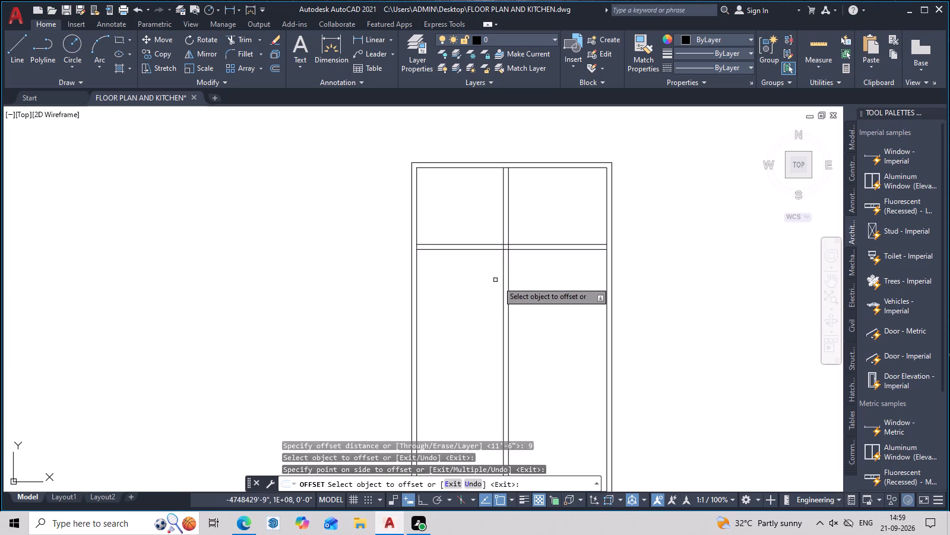
key(Escape)
Trim away the portions of both horizontal partition lines that lie to the right of the vertical partition.
text(TR)
key(space)
drag(556, 201, 542, 260)
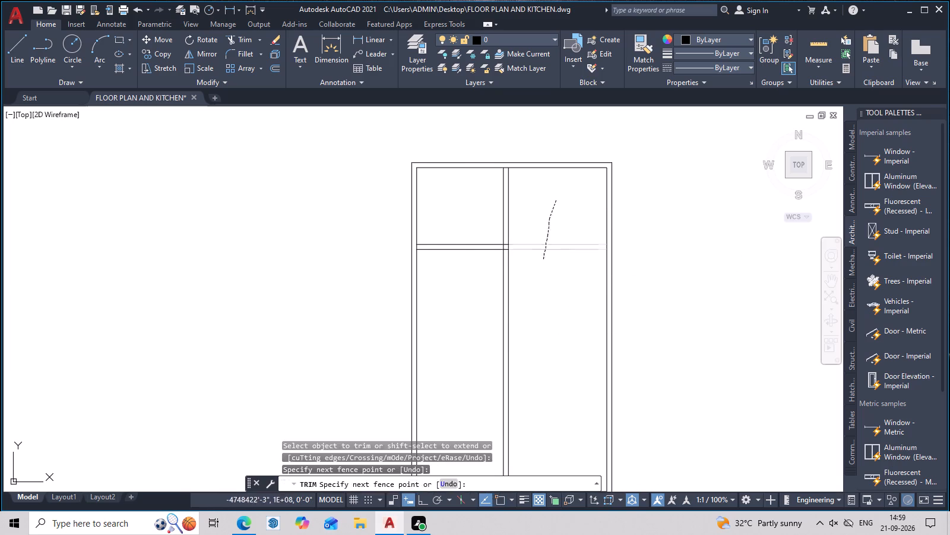
scroll(540, 275, down, 2)
middle_drag(543, 276, 540, 288)
scroll(537, 283, up, 2)
middle_drag(544, 276, 505, 335)
scroll(510, 325, up, 1)
middle_drag(515, 317, 541, 306)
key(Escape)
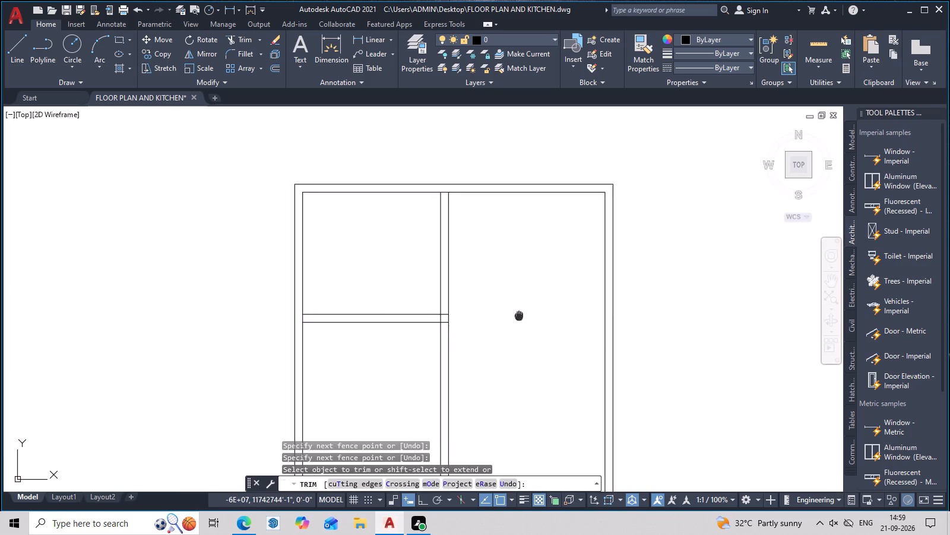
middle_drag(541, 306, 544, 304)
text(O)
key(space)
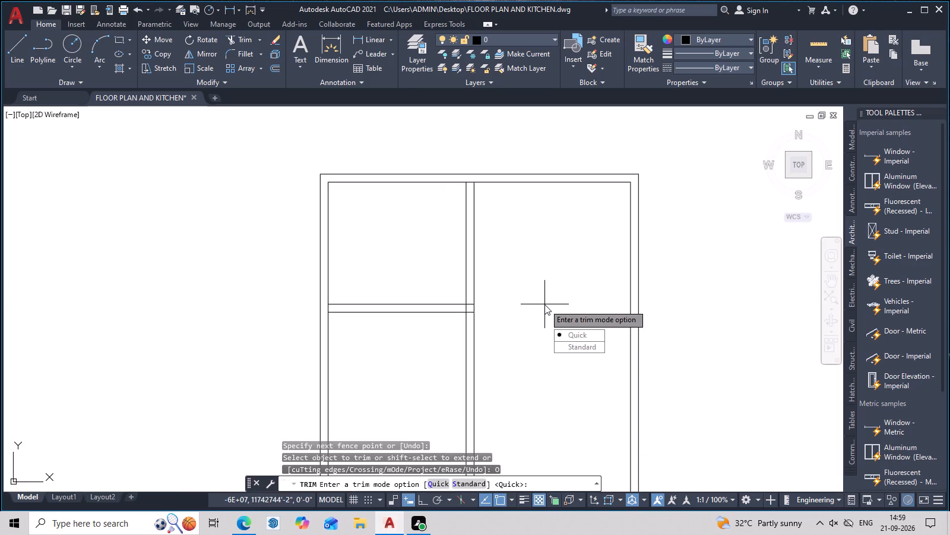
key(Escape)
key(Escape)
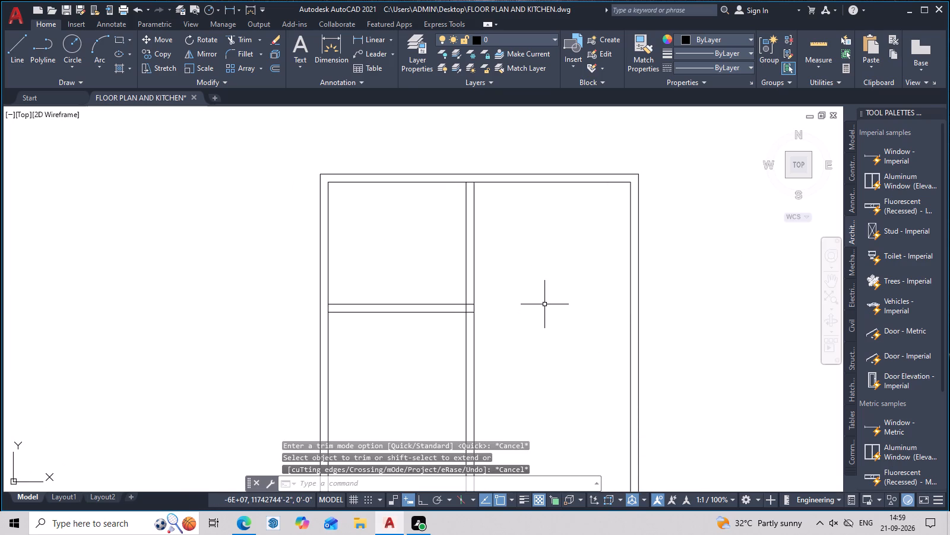
Offset the inner line of the top wall 14'9" down into the plan.
key(o)
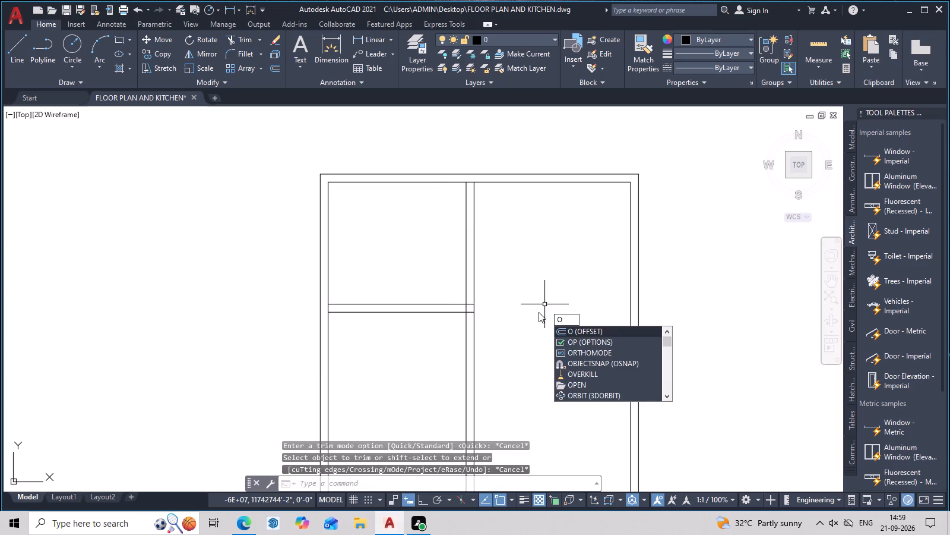
key(space)
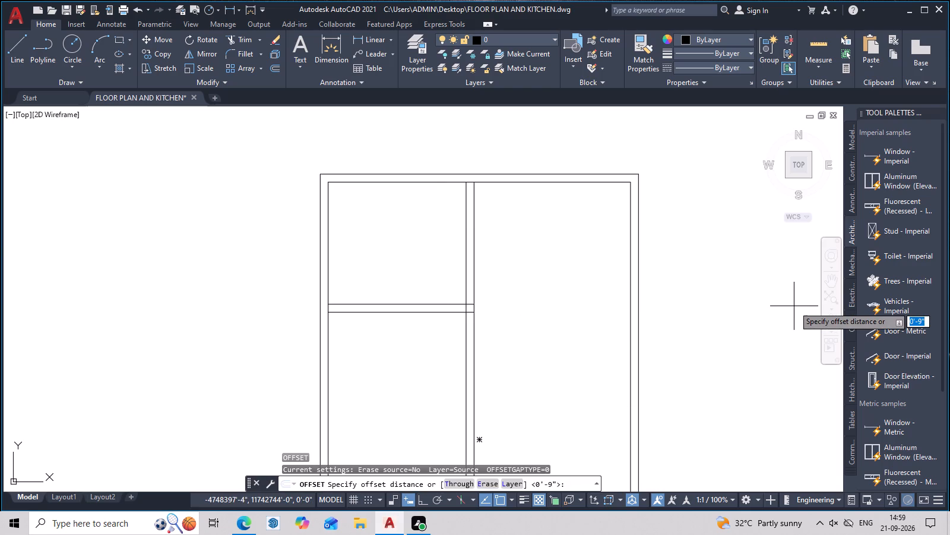
key(1)
key(4)
text('9")
key(space)
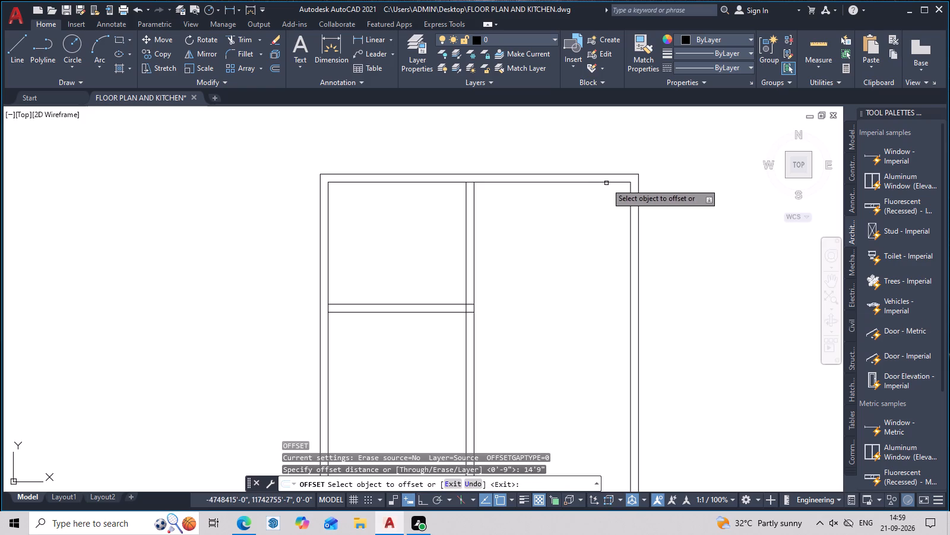
double_click(606, 183)
click(604, 306)
middle_drag(594, 309, 598, 257)
key(Escape)
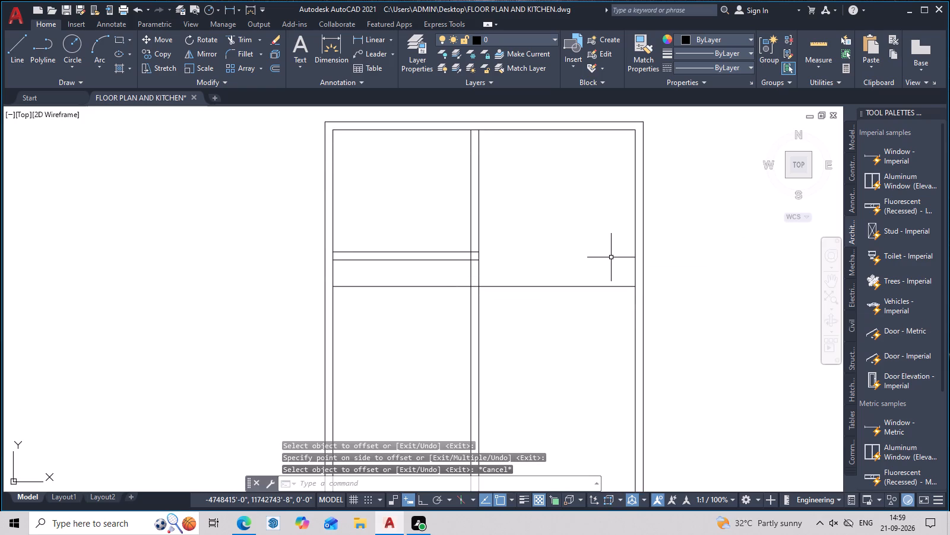
Trim away the portion of the lower horizontal line that lies to the left of the vertical partition.
text(TR)
key(space)
click(387, 283)
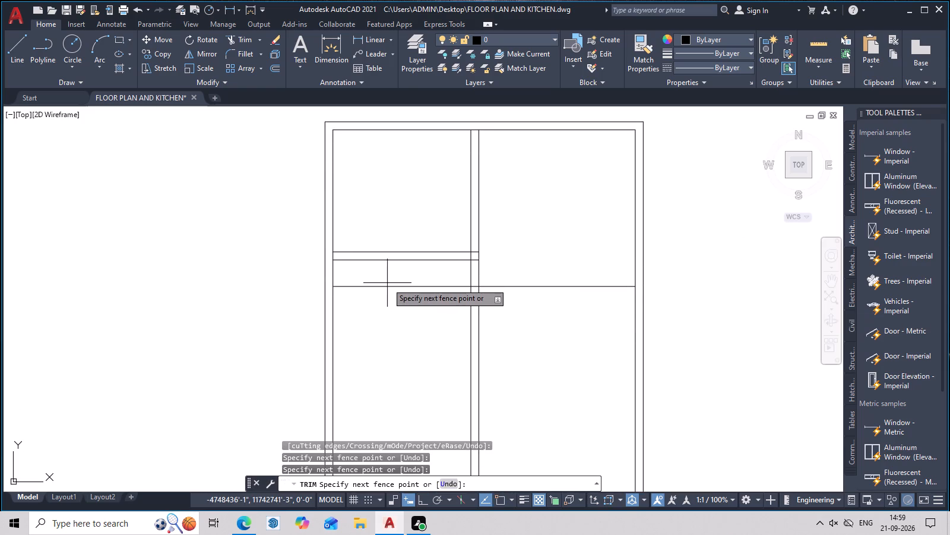
click(386, 287)
key(Escape)
Offset the remaining horizontal line in the right half 9 inches downward to form the partition thickness.
text(O)
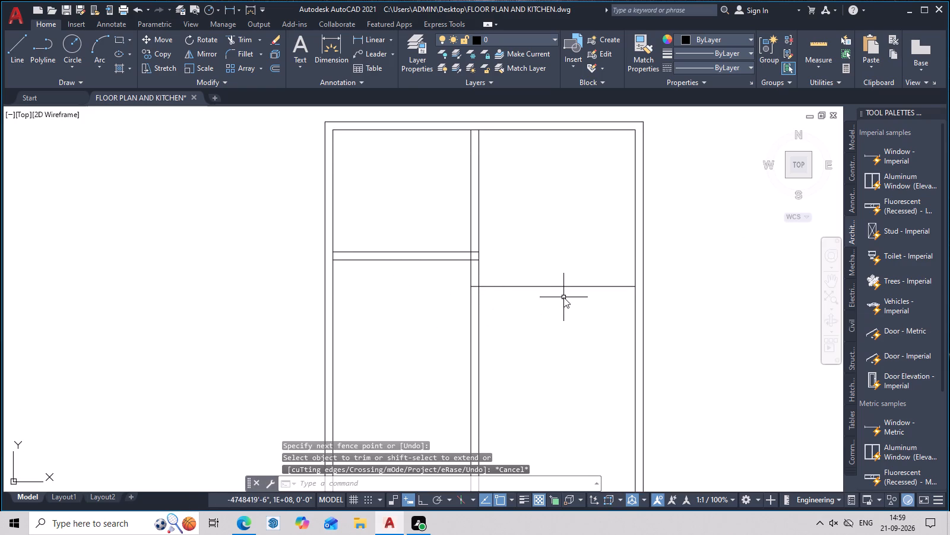
key(space)
text(9)
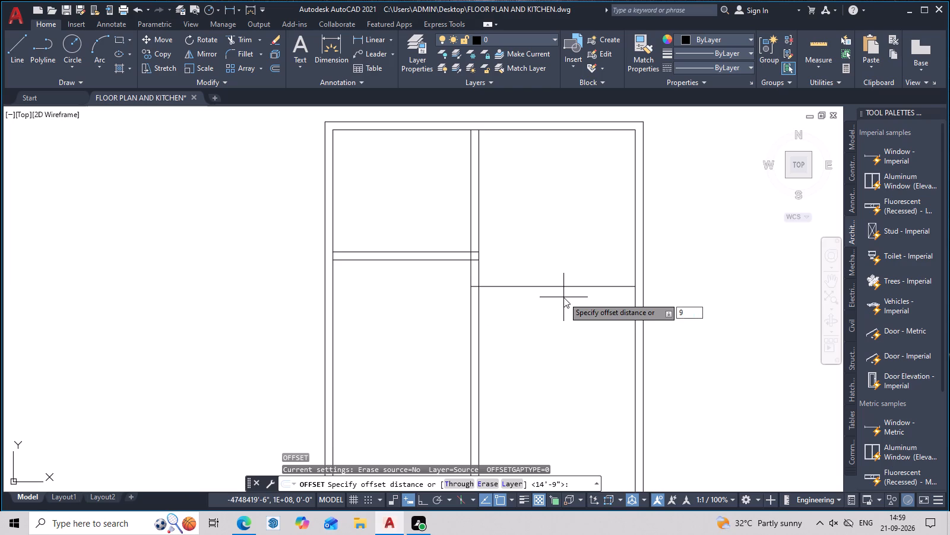
key(space)
click(573, 286)
click(574, 312)
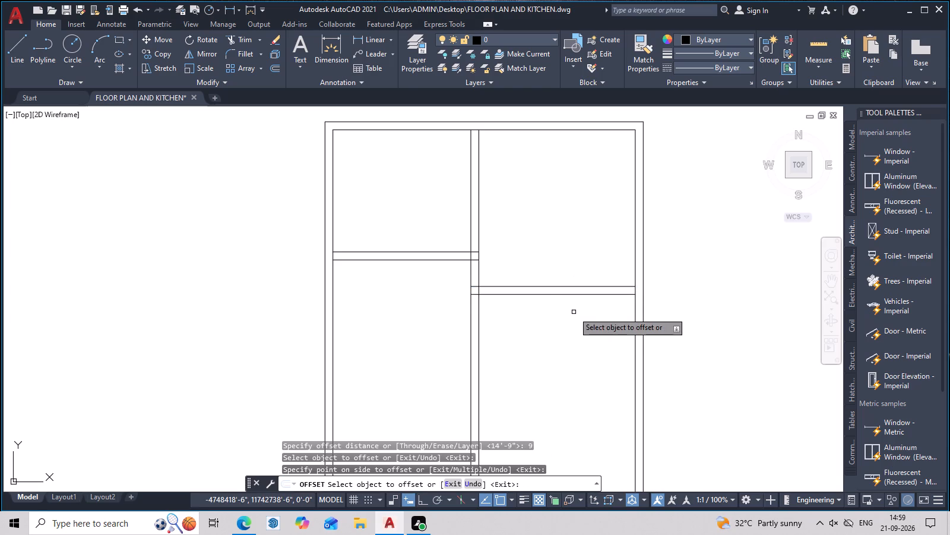
scroll(574, 312, down, 2)
middle_drag(574, 306, 577, 251)
middle_drag(566, 271, 567, 326)
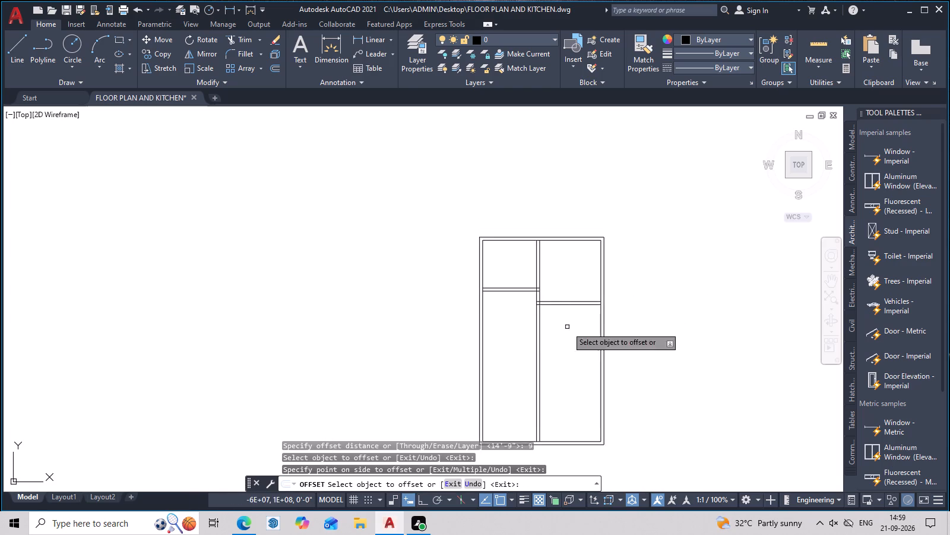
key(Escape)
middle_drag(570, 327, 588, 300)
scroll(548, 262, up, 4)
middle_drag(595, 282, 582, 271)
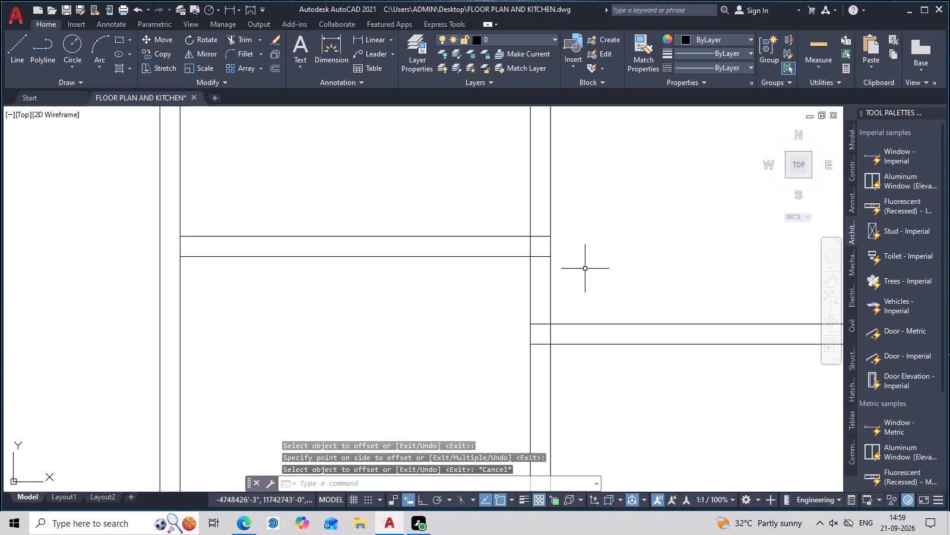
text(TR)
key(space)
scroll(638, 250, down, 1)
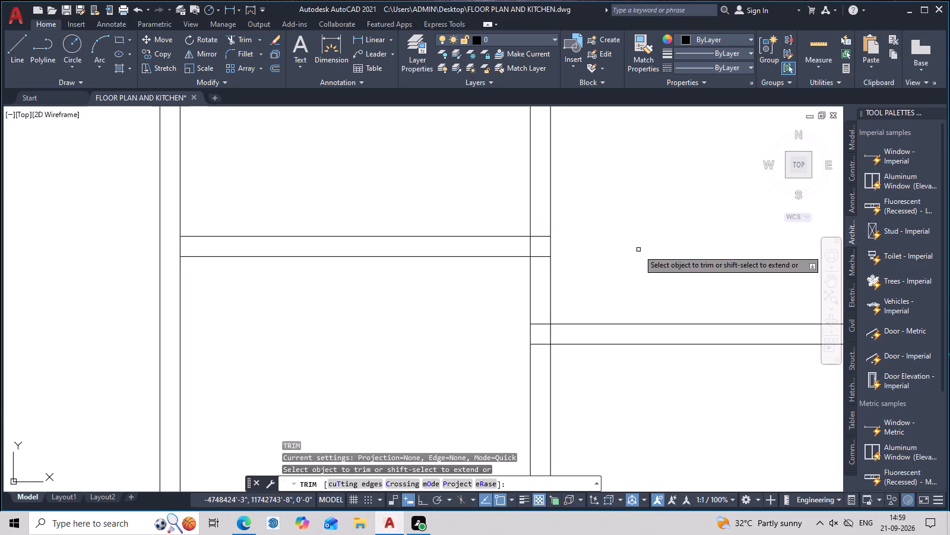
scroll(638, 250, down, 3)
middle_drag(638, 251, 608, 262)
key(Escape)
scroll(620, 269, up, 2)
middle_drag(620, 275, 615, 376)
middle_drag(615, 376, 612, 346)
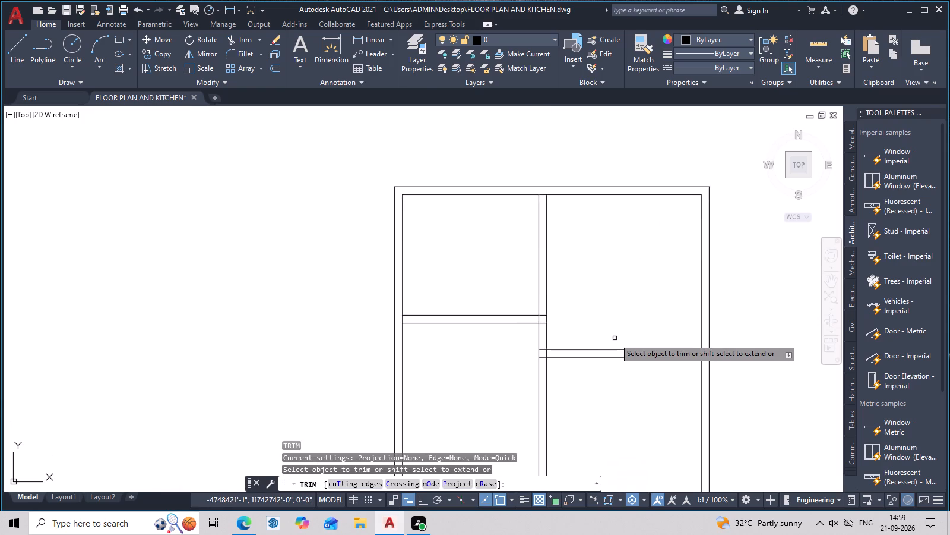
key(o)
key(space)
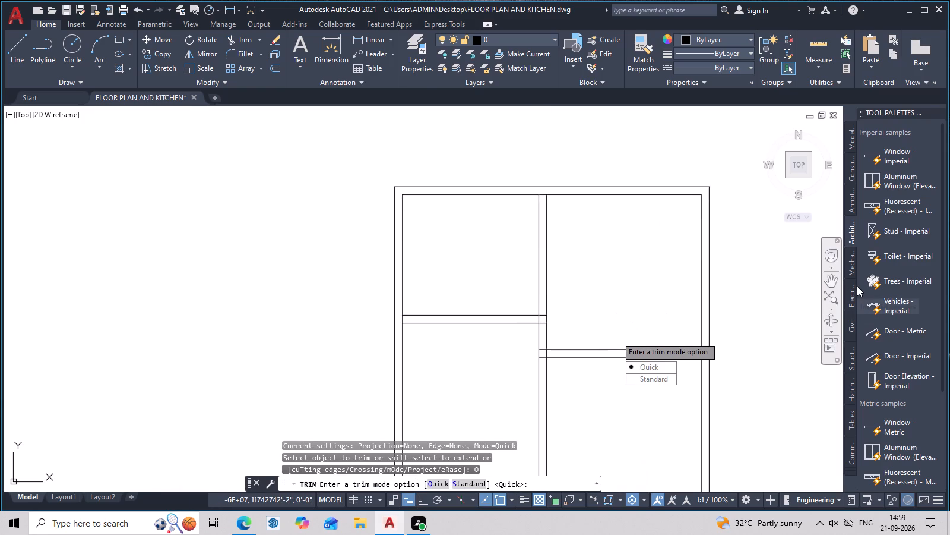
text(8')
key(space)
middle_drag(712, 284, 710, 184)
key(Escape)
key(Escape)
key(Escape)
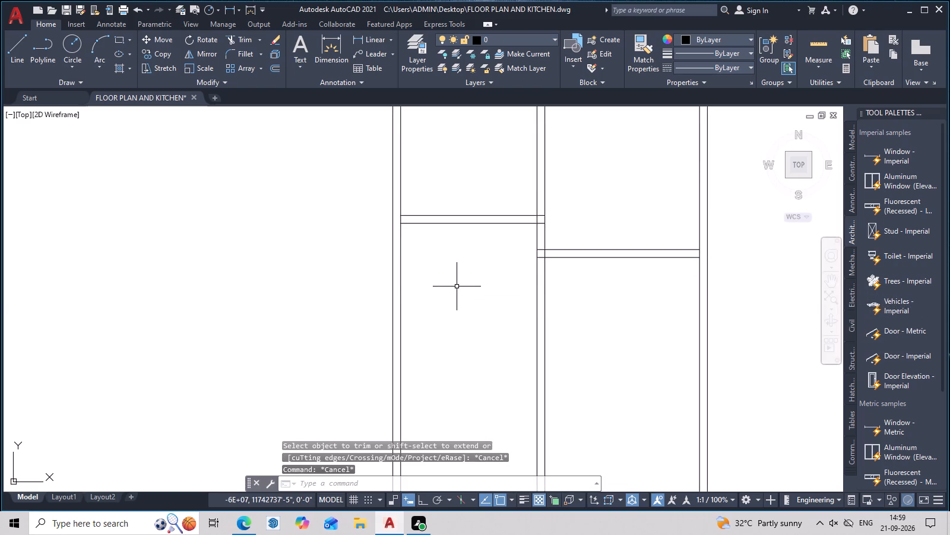
Offset the left wall's inner line 8' to the right and the left horizontal partition's lower line 8' down.
text(O)
key(space)
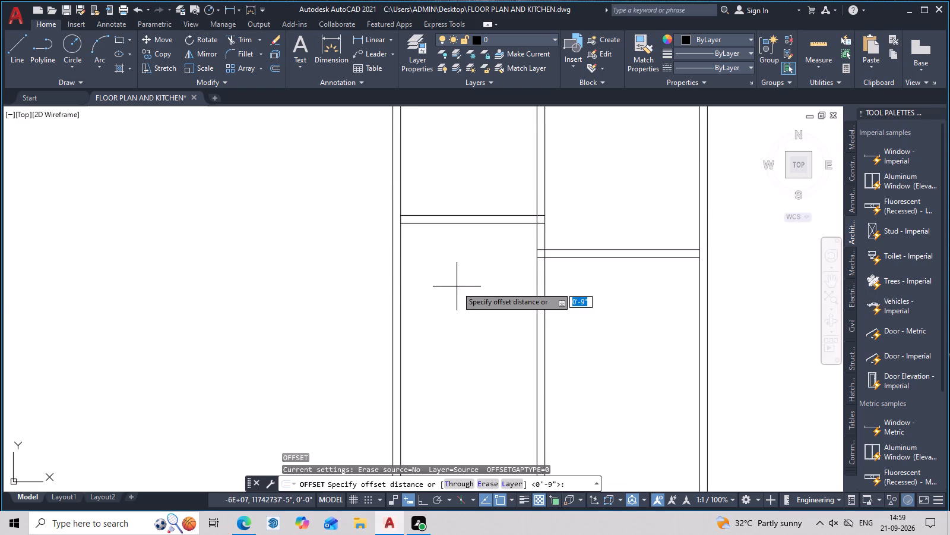
text(8')
key(space)
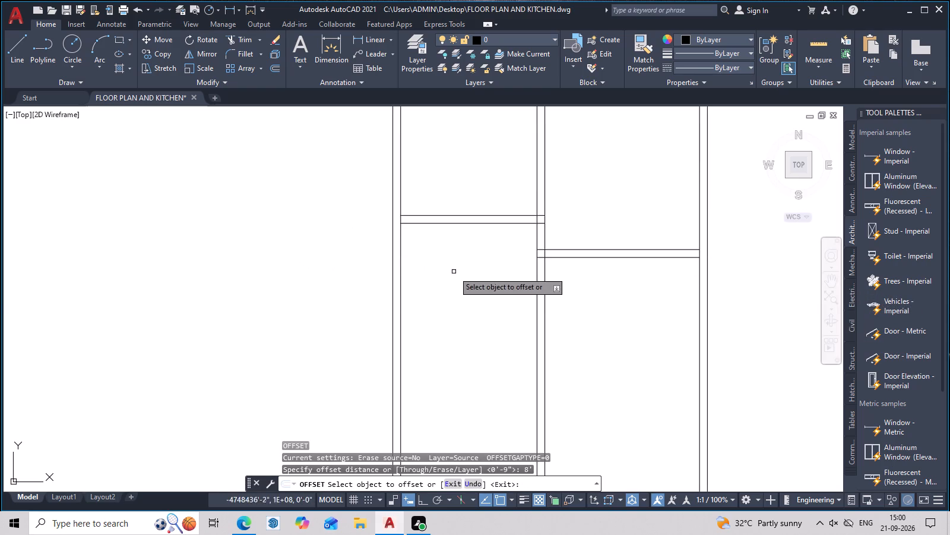
click(401, 290)
click(464, 290)
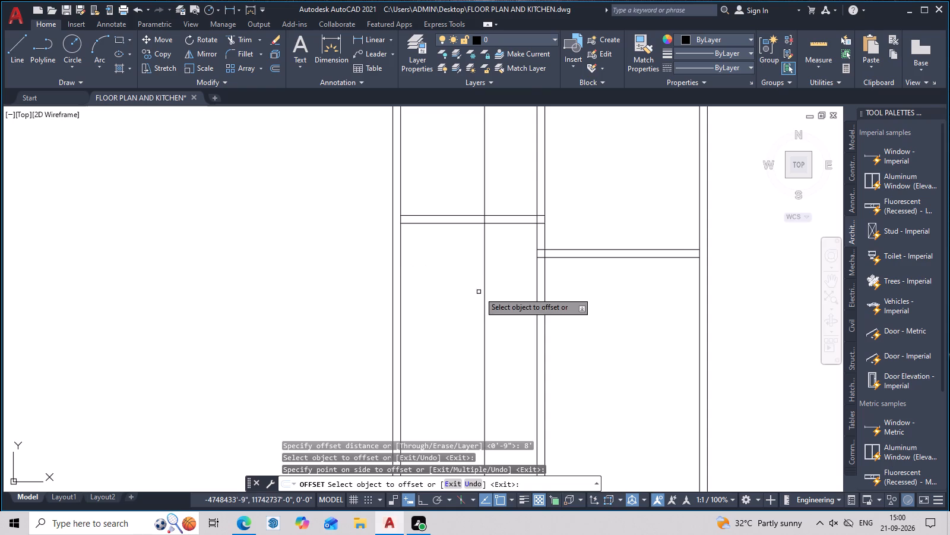
middle_drag(479, 292, 484, 277)
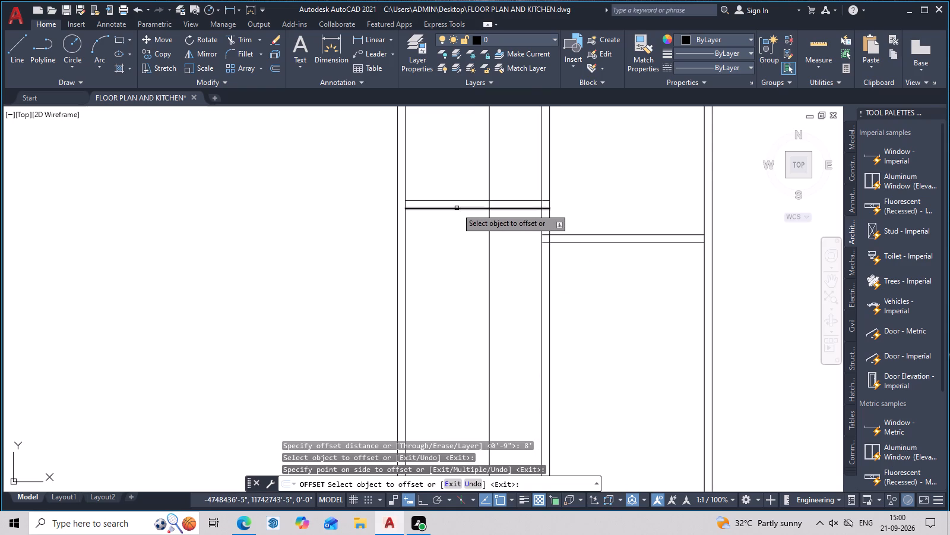
click(457, 208)
click(460, 296)
key(Escape)
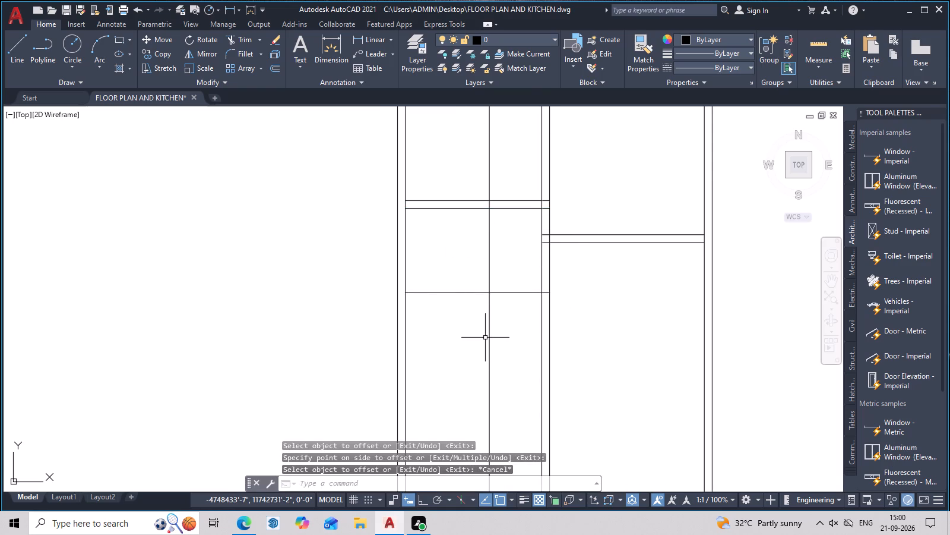
Trim the two 8' offset lines to a corner, removing the horizontal excess through the central partition and the vertical part below.
text(TR)
key(space)
drag(505, 267, 506, 309)
drag(484, 325, 449, 330)
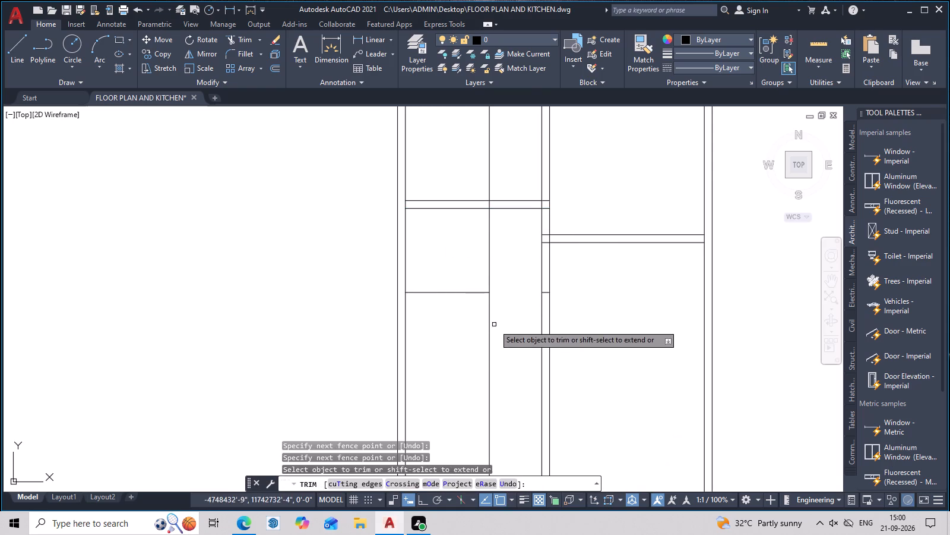
drag(483, 319, 453, 319)
drag(498, 309, 473, 314)
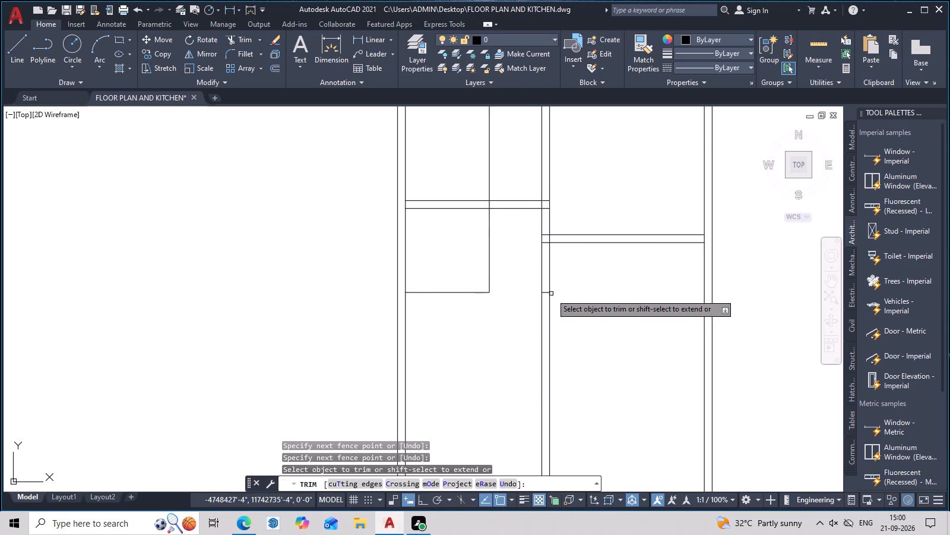
scroll(547, 295, up, 3)
drag(542, 262, 537, 303)
Trim the new vertical line's portion in the upper-left room and between the horizontal partition's two lines.
scroll(536, 298, down, 6)
middle_drag(520, 253, 520, 259)
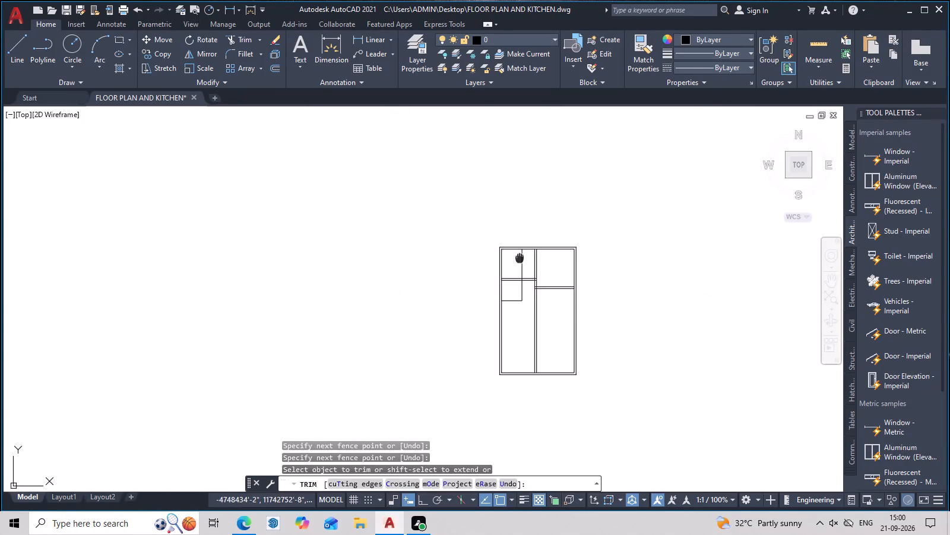
middle_drag(520, 259, 519, 278)
scroll(519, 287, up, 5)
drag(584, 256, 518, 285)
scroll(534, 287, down, 3)
middle_drag(536, 294, 544, 246)
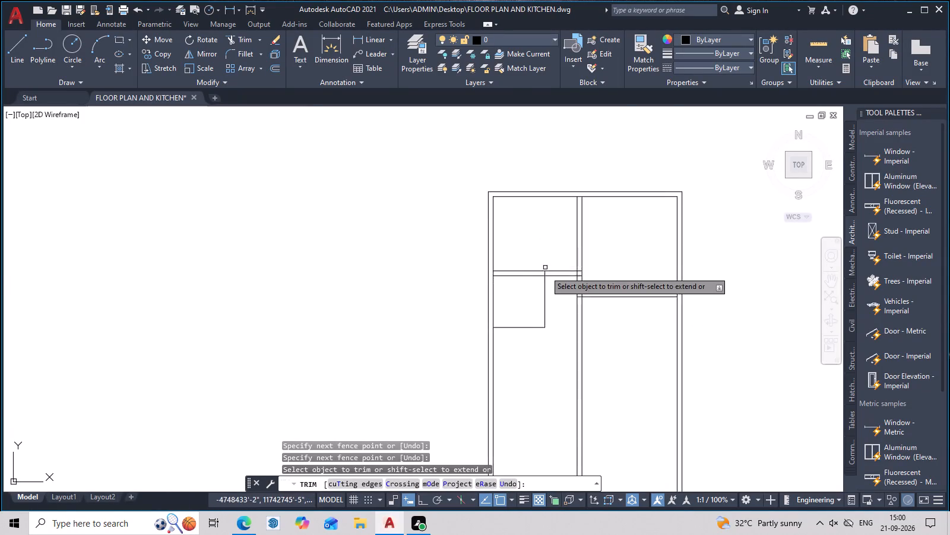
scroll(545, 277, up, 5)
drag(558, 247, 473, 254)
key(Escape)
Offset the small room's vertical line 9 inches to the right and its bottom line 9 inches down.
scroll(552, 255, down, 3)
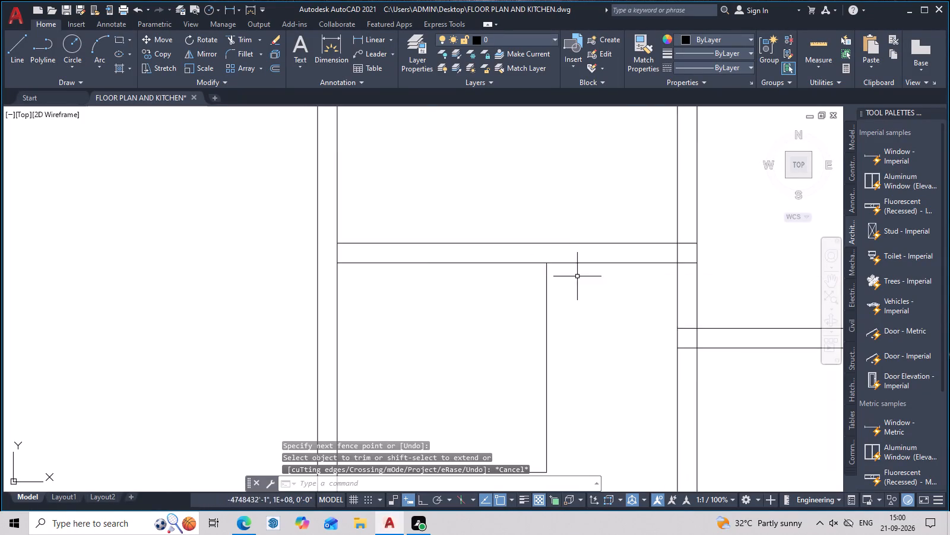
scroll(577, 278, down, 2)
middle_drag(587, 314, 587, 273)
text(O)
key(space)
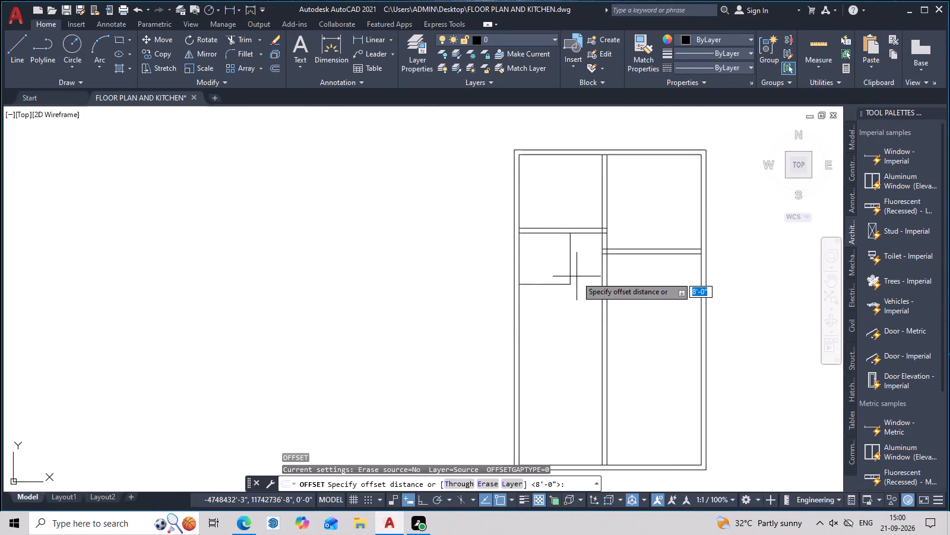
key(9)
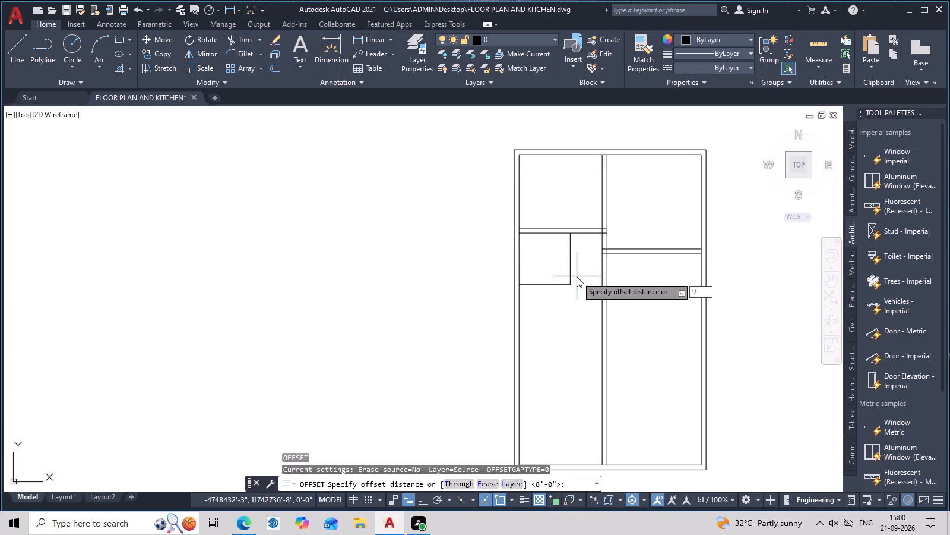
key(space)
scroll(571, 276, up, 2)
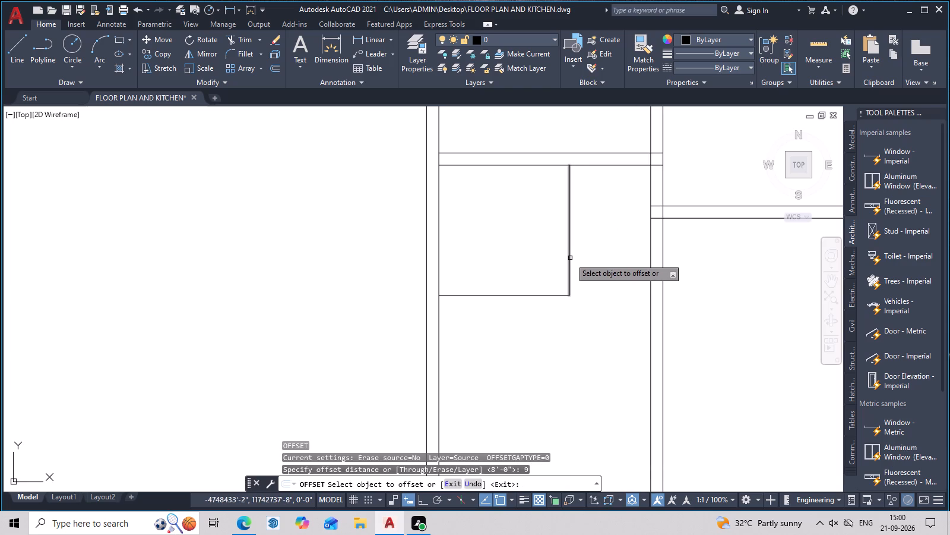
click(569, 257)
click(575, 256)
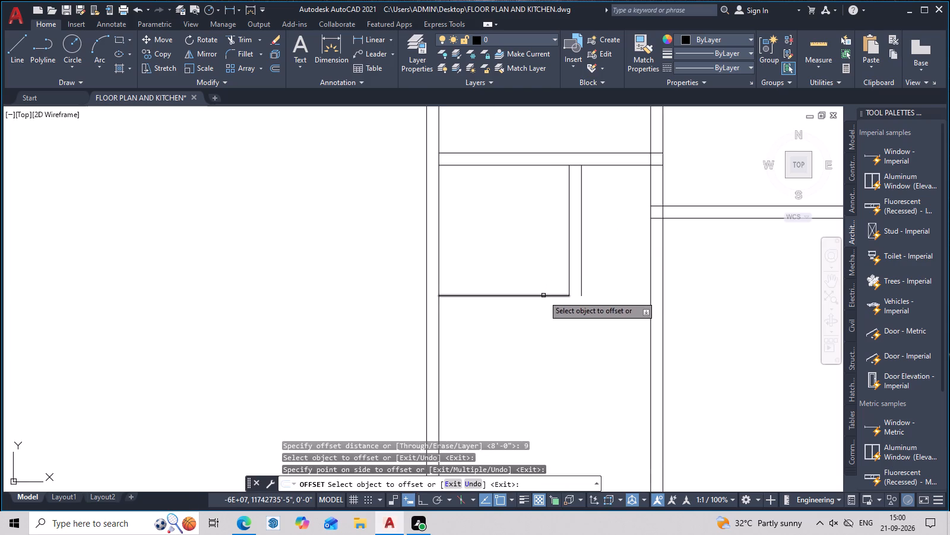
click(543, 295)
click(543, 313)
key(Escape)
Fillet the two outer offset lines of the small room into a closed square corner.
text(F)
key(space)
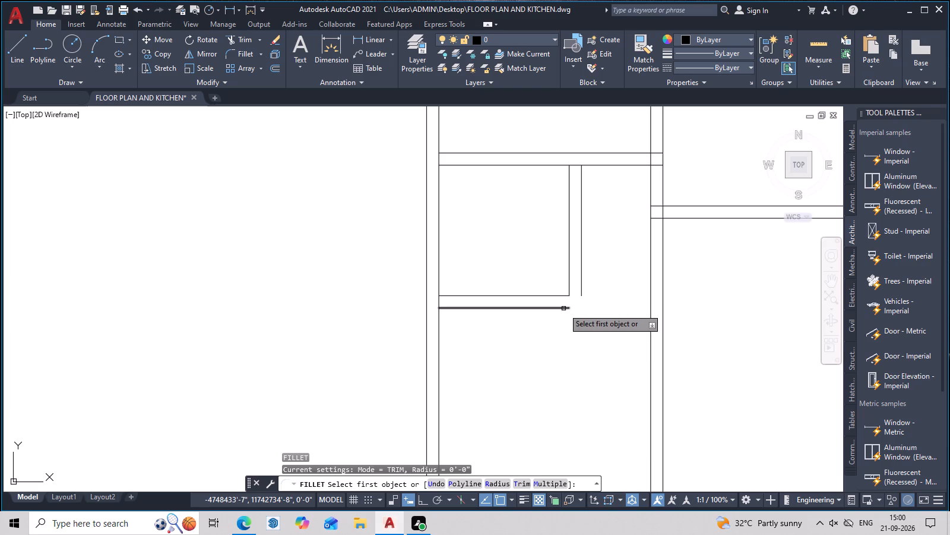
click(563, 309)
click(583, 288)
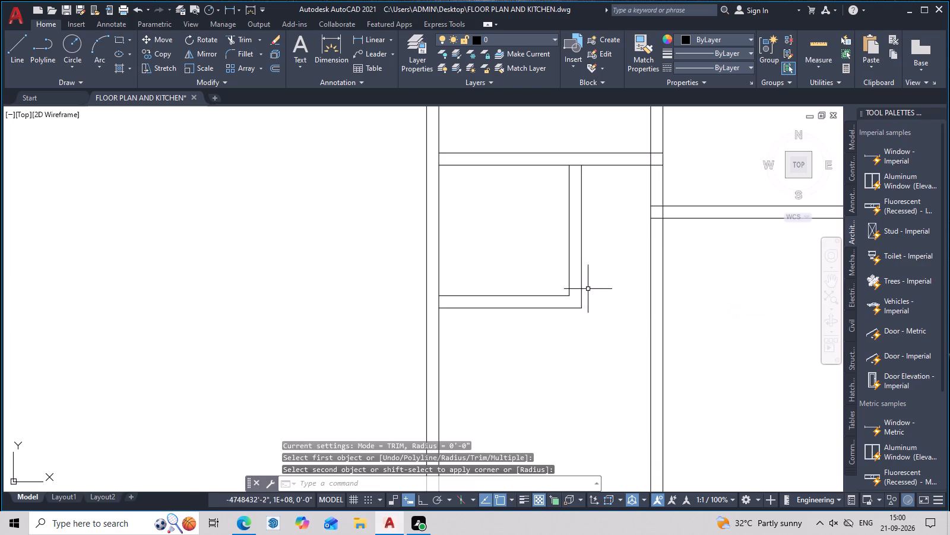
key(Escape)
Offset the left wall's inner line 7' to the right into the plan.
scroll(598, 298, down, 5)
middle_drag(603, 300, 591, 327)
scroll(590, 328, up, 3)
middle_drag(591, 325, 596, 266)
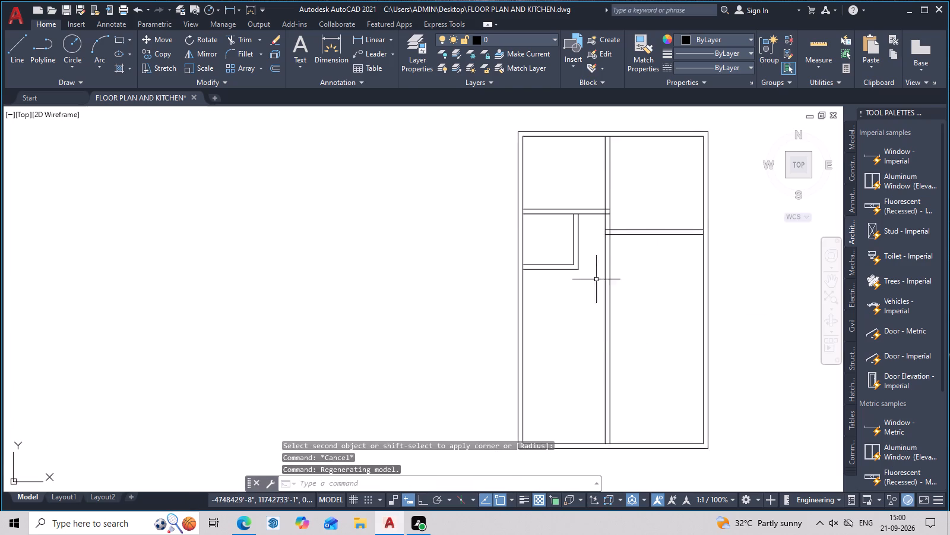
middle_drag(599, 321, 600, 298)
middle_drag(600, 298, 592, 301)
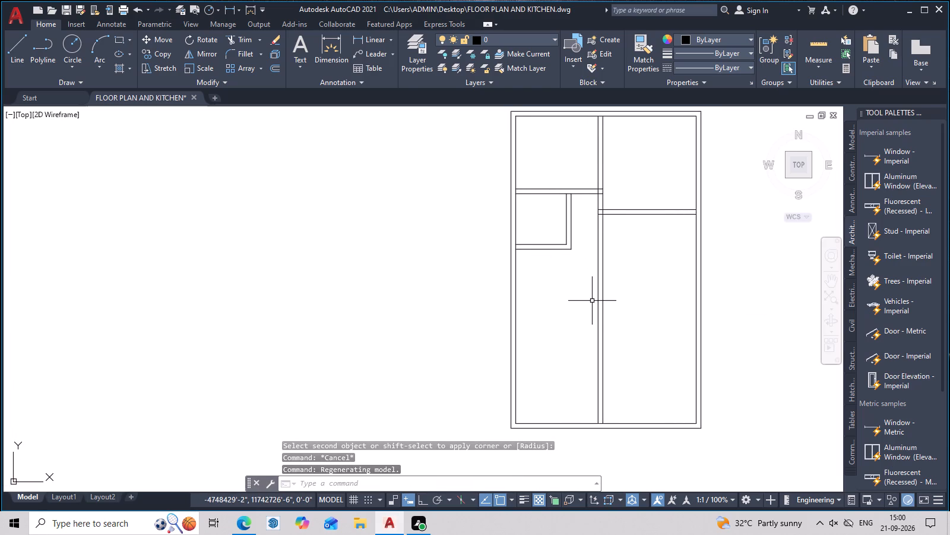
text(O)
key(space)
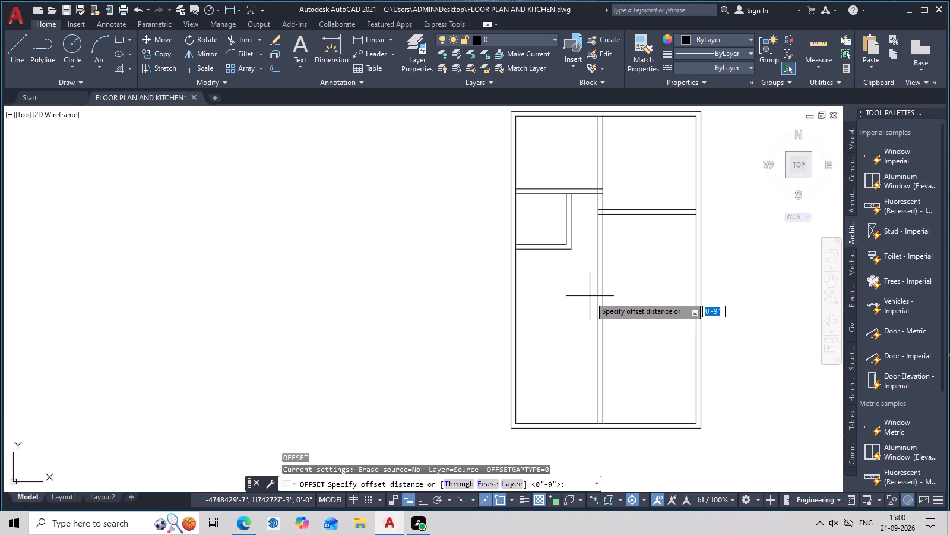
text(7')
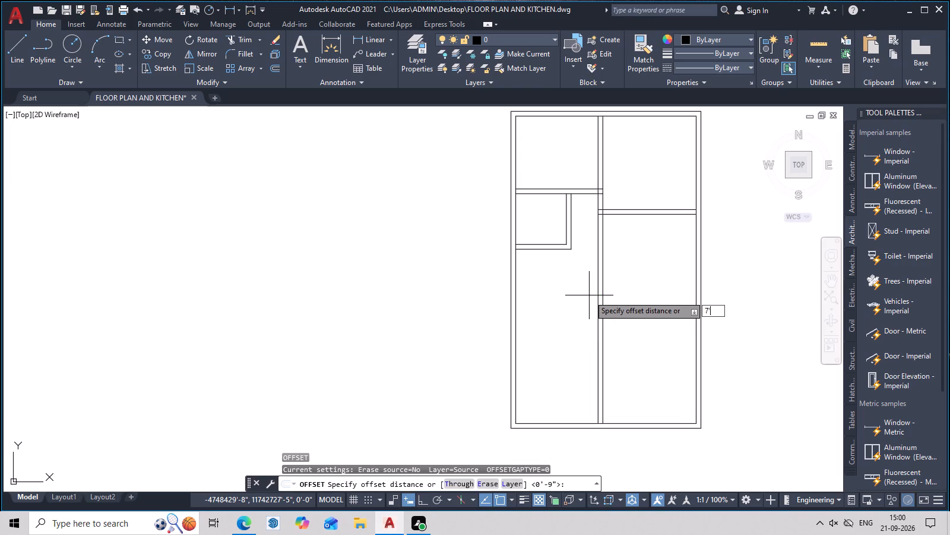
key(space)
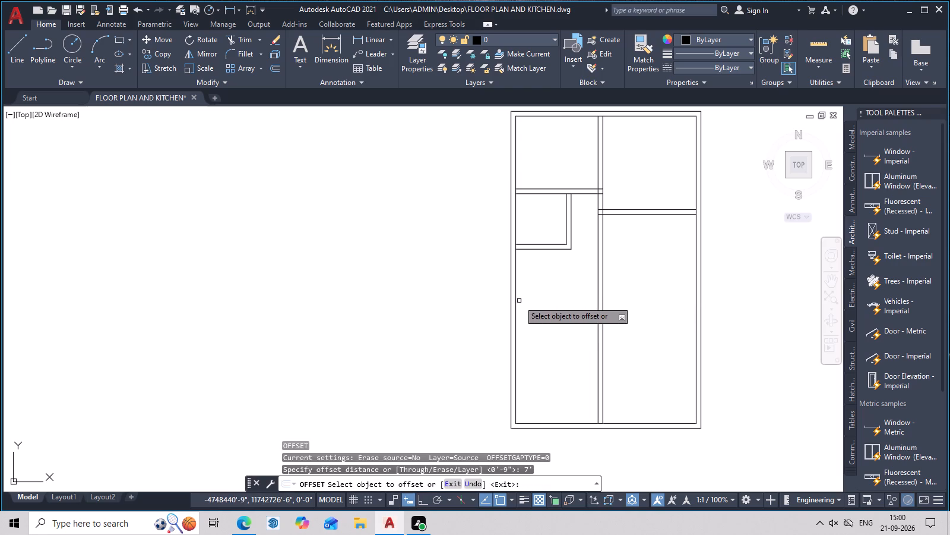
click(517, 302)
click(596, 298)
key(Escape)
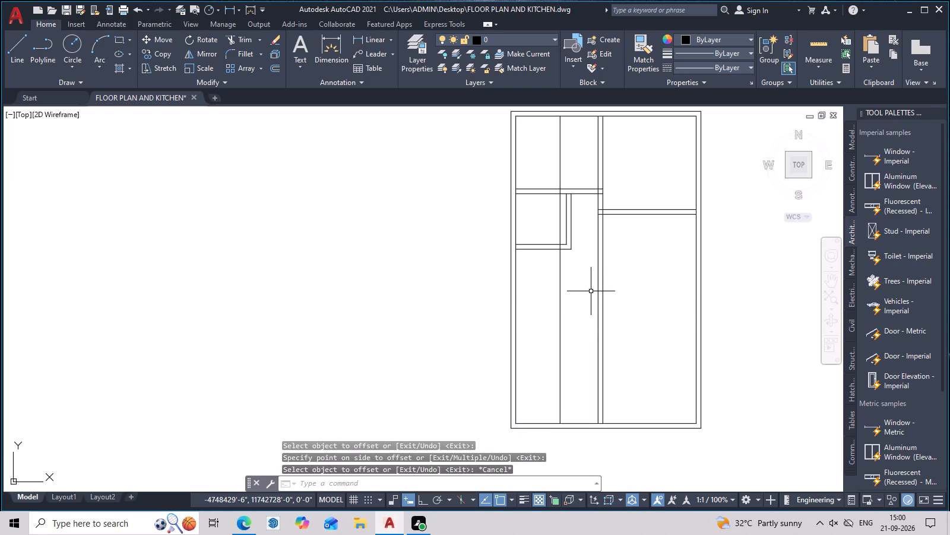
Offset the lower line of the small room's bottom wall 4' down.
text(O 4')
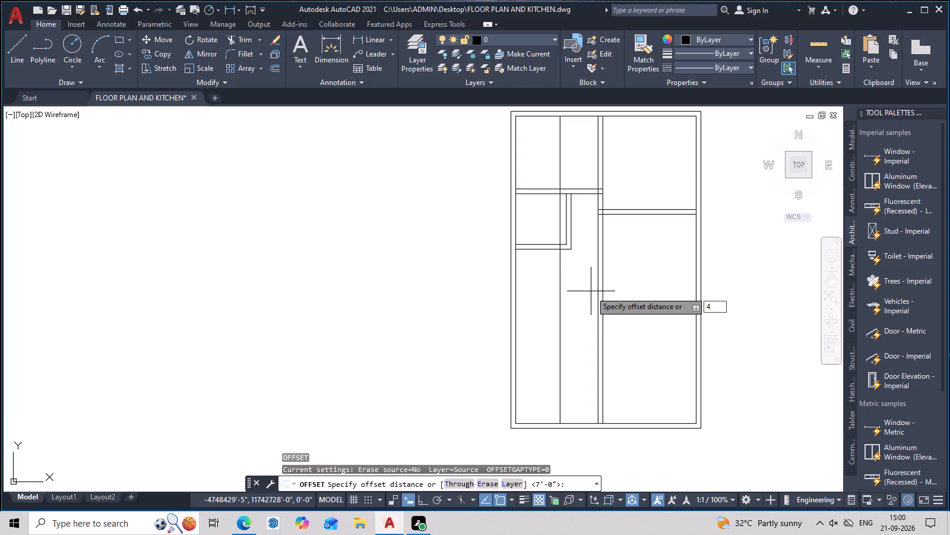
key(space)
scroll(549, 278, up, 2)
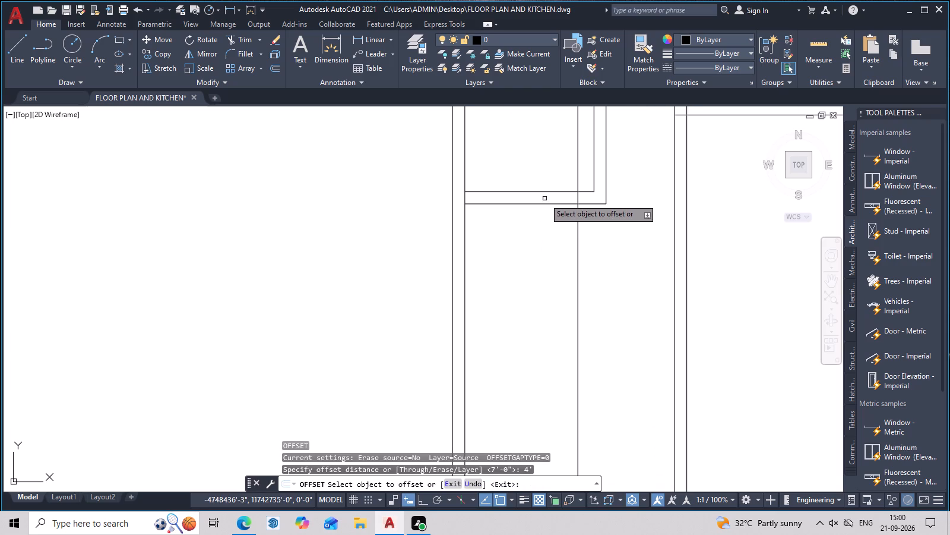
click(543, 203)
click(546, 374)
key(Escape)
Trim the 7' vertical and 4' horizontal offset lines to a corner beneath the small room.
text(TR)
key(space)
drag(615, 341, 520, 361)
drag(604, 247, 603, 294)
Trim the 7' offset line out of the small room and erase its leftover segment in the room above.
scroll(610, 273, down, 1)
middle_drag(610, 273, 590, 369)
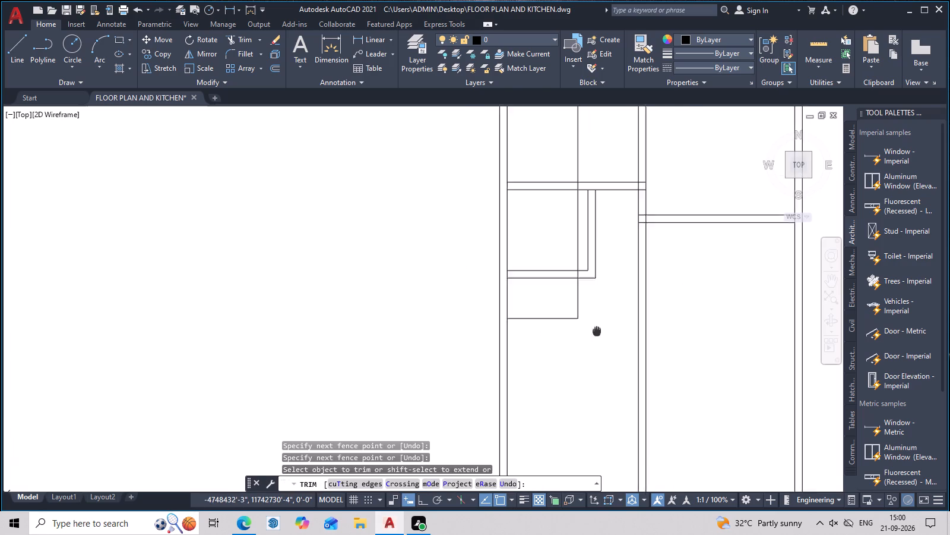
middle_drag(590, 369, 582, 405)
scroll(565, 329, up, 2)
click(558, 333)
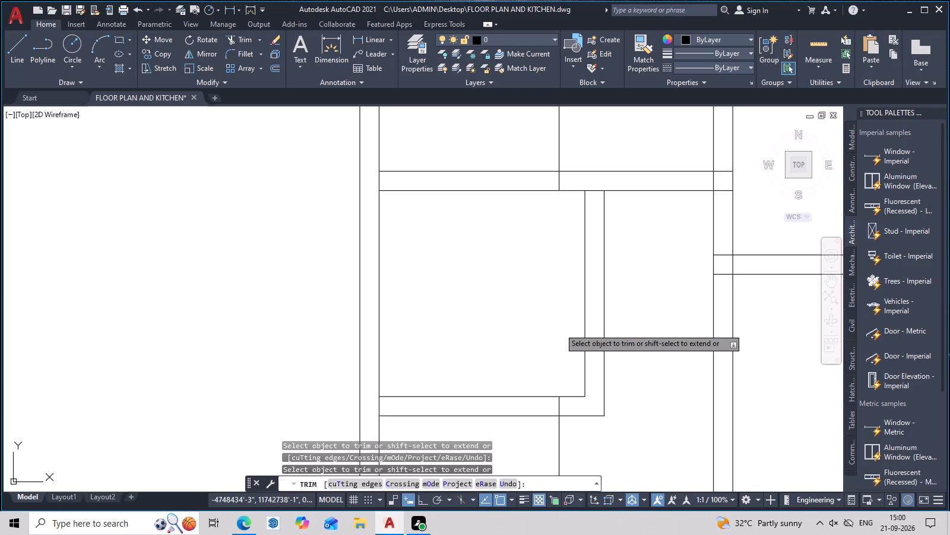
key(Escape)
click(560, 143)
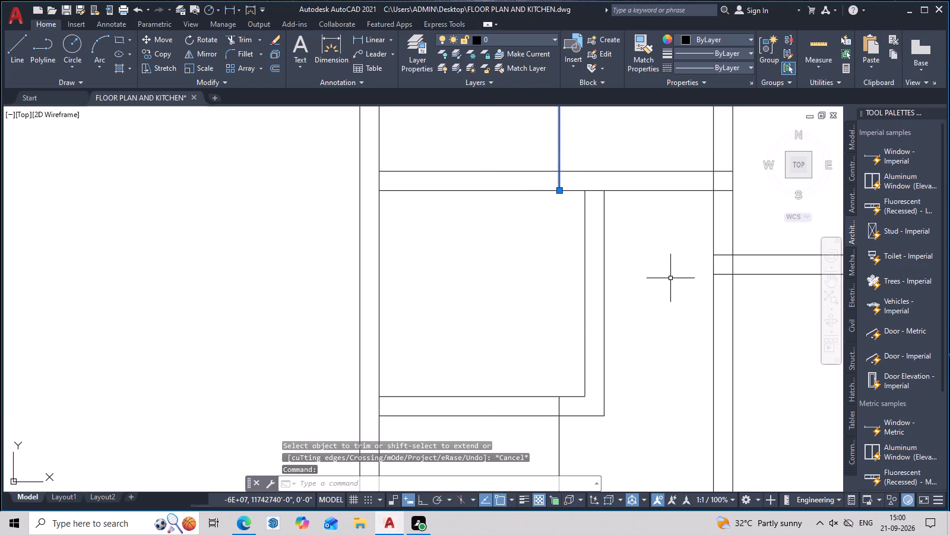
key(Delete)
Offset the right and bottom lines of the small space beneath the small room 9 inches outward.
middle_drag(663, 399, 568, 166)
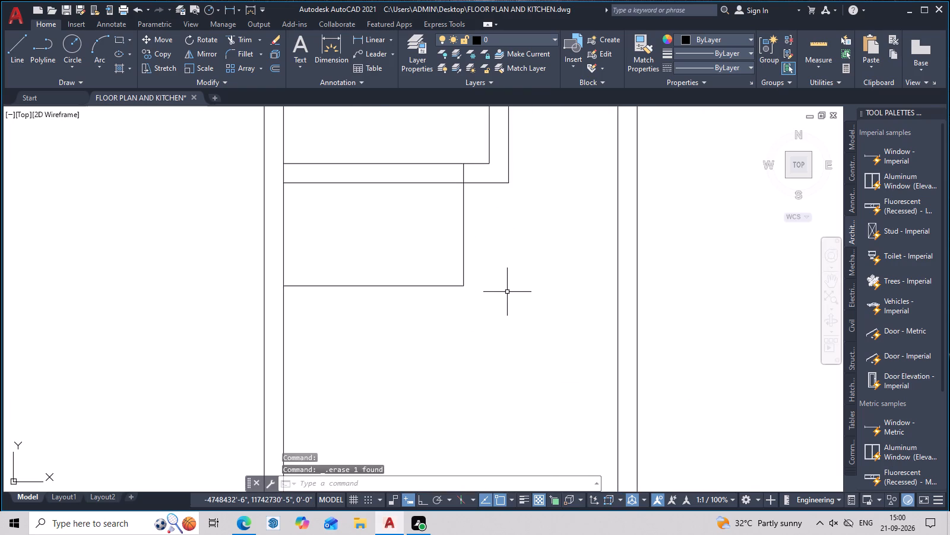
text(O)
key(space)
text(9)
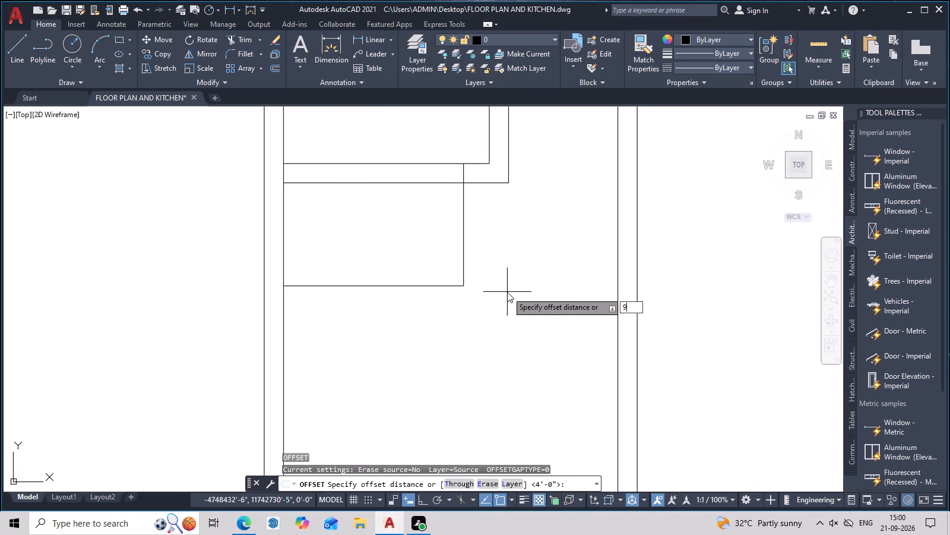
key(space)
click(463, 255)
click(522, 259)
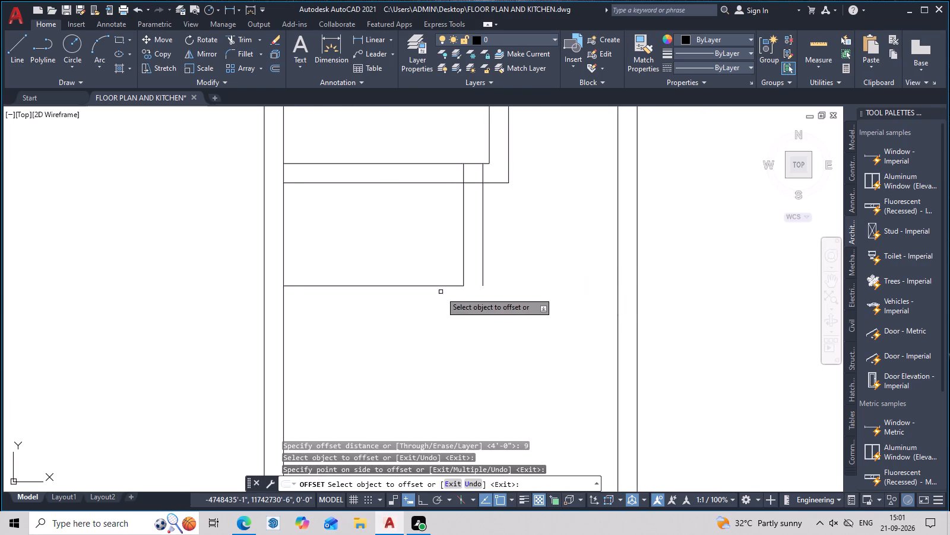
click(442, 284)
click(442, 286)
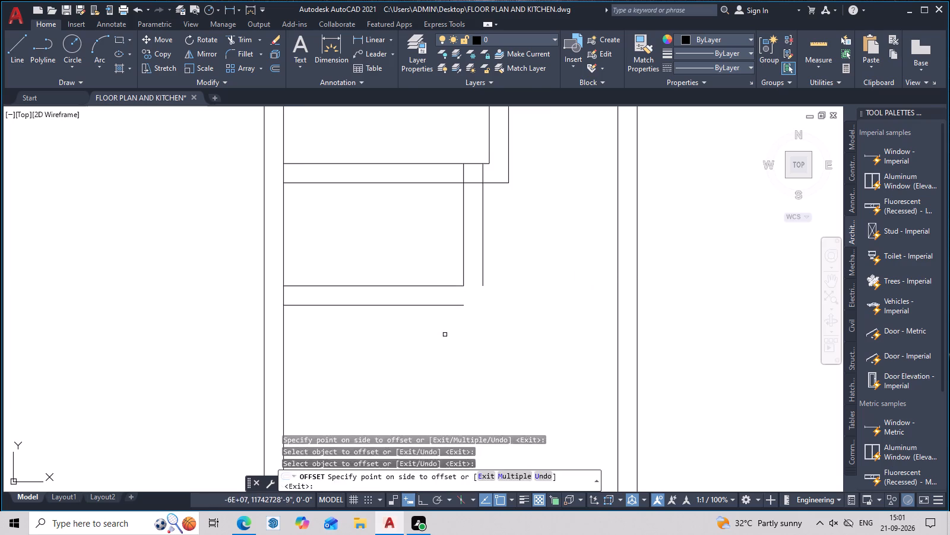
click(445, 335)
key(Escape)
Fillet the two new 9-inch offset lines into a square outer corner beneath the small room.
key(f)
key(Escape)
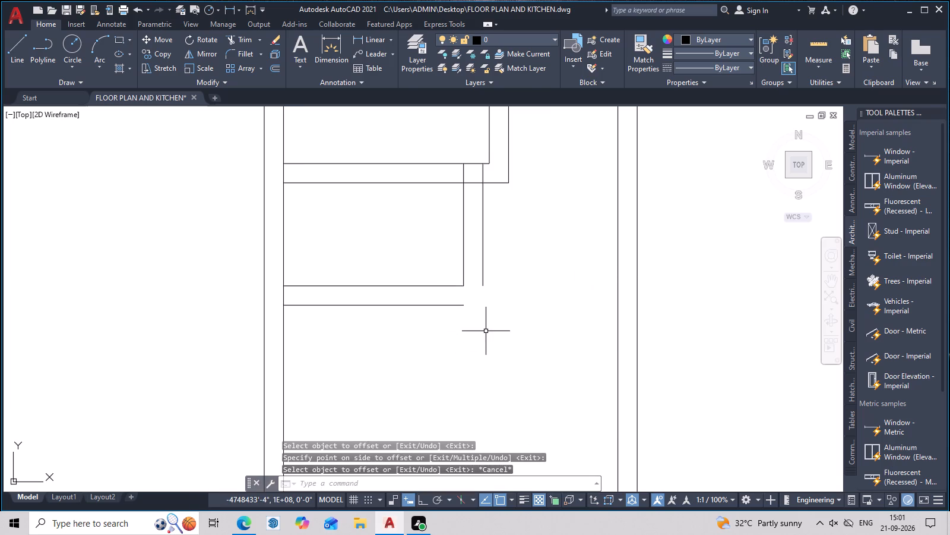
text(F)
key(space)
click(463, 307)
click(463, 304)
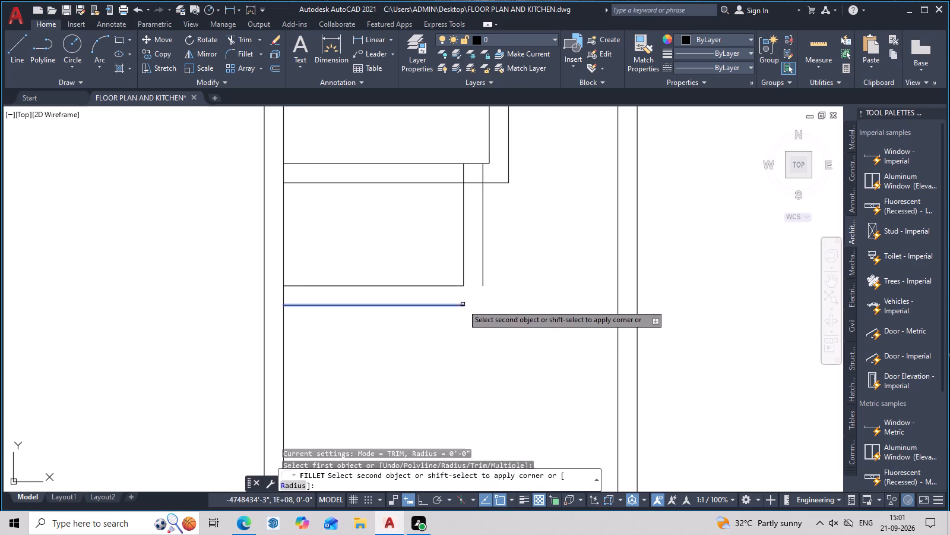
click(483, 279)
scroll(521, 318, down, 3)
middle_drag(521, 322, 521, 336)
scroll(520, 304, up, 2)
key(Escape)
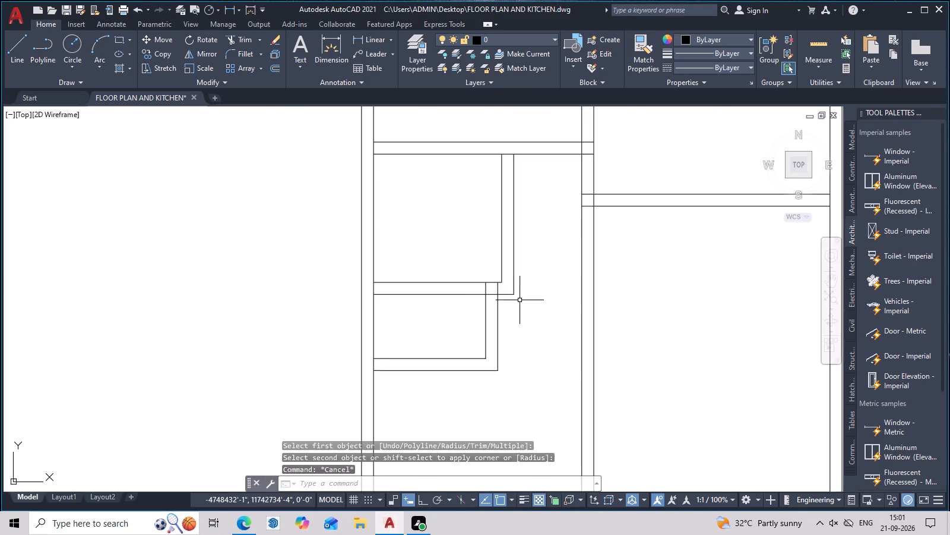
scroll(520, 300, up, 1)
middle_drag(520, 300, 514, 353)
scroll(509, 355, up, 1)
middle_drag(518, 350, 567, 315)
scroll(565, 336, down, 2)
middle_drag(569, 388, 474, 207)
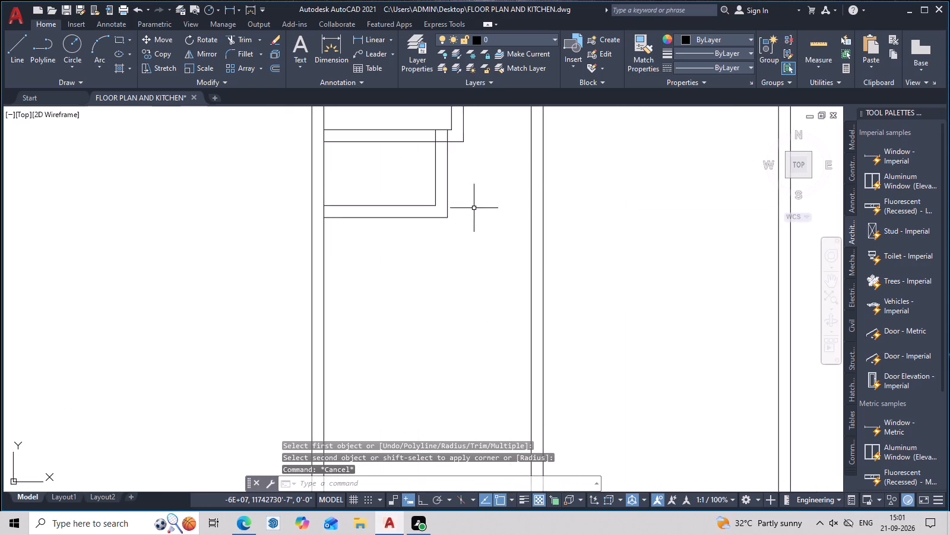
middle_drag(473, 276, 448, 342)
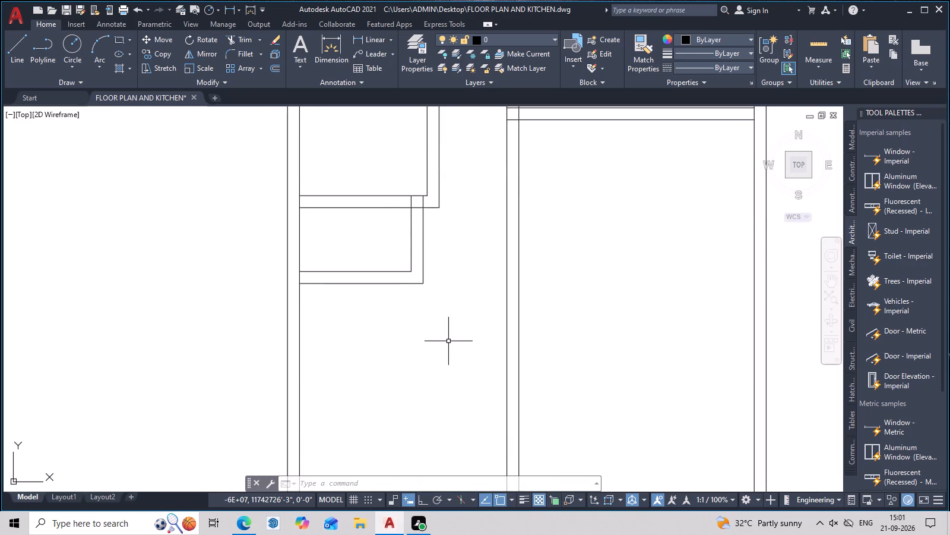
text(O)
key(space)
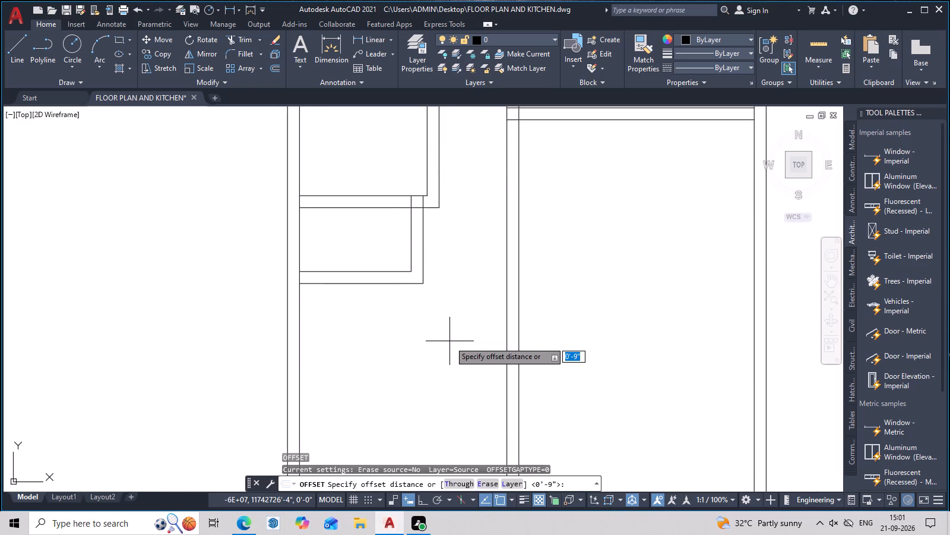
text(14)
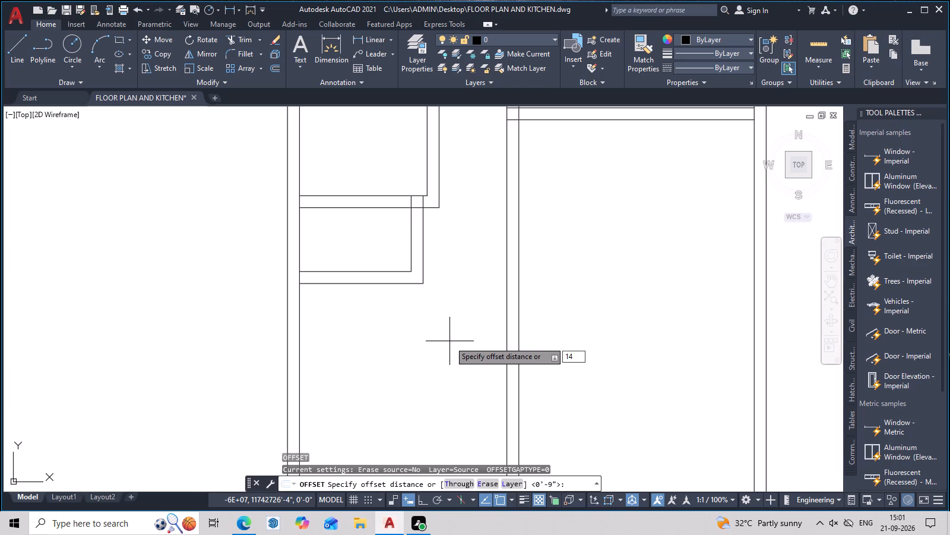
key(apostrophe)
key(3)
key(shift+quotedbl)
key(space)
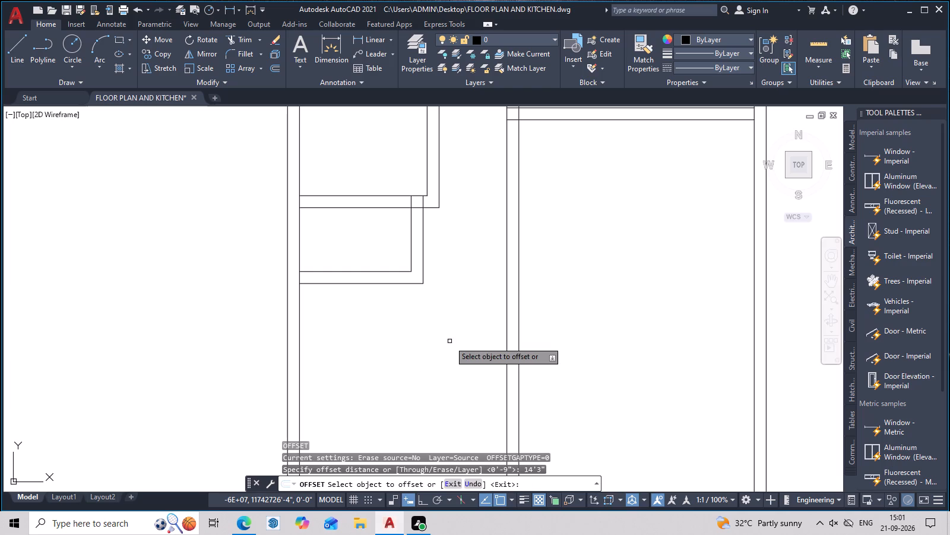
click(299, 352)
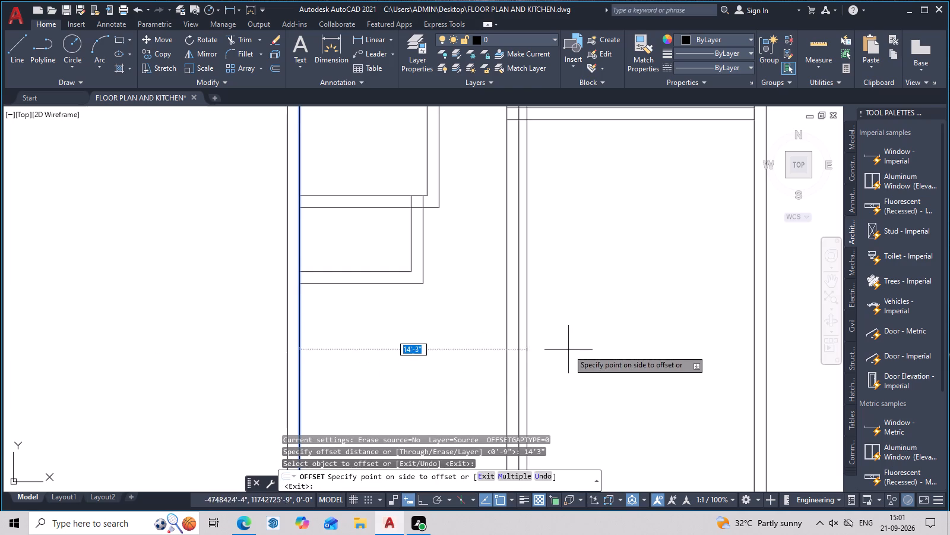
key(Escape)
Trim away both lines of the central vertical wall below the upper-right room's bottom wall.
scroll(558, 346, down, 3)
middle_drag(558, 344, 558, 348)
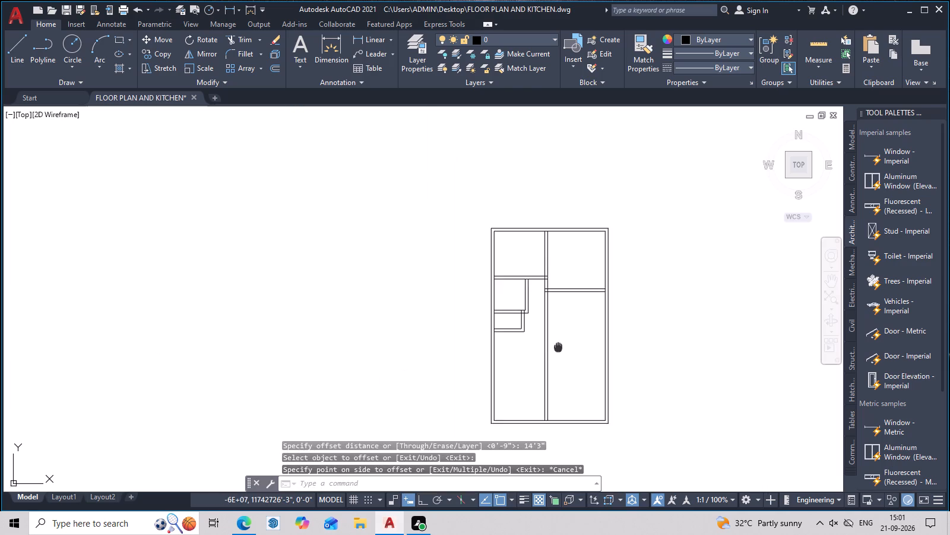
middle_drag(558, 348, 550, 364)
scroll(549, 364, up, 1)
text(TR)
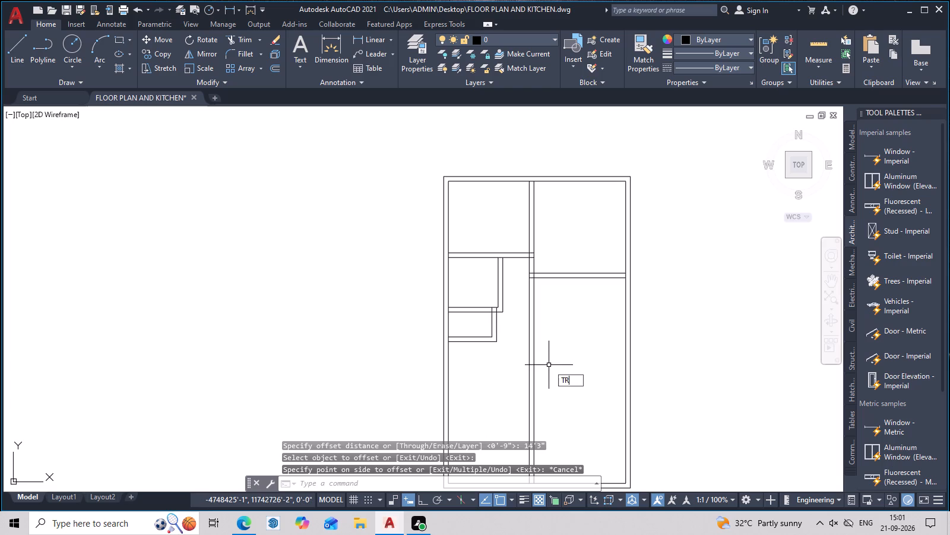
key(space)
drag(566, 318, 522, 338)
scroll(538, 335, down, 1)
middle_click(539, 357)
key(Escape)
scroll(550, 335, up, 2)
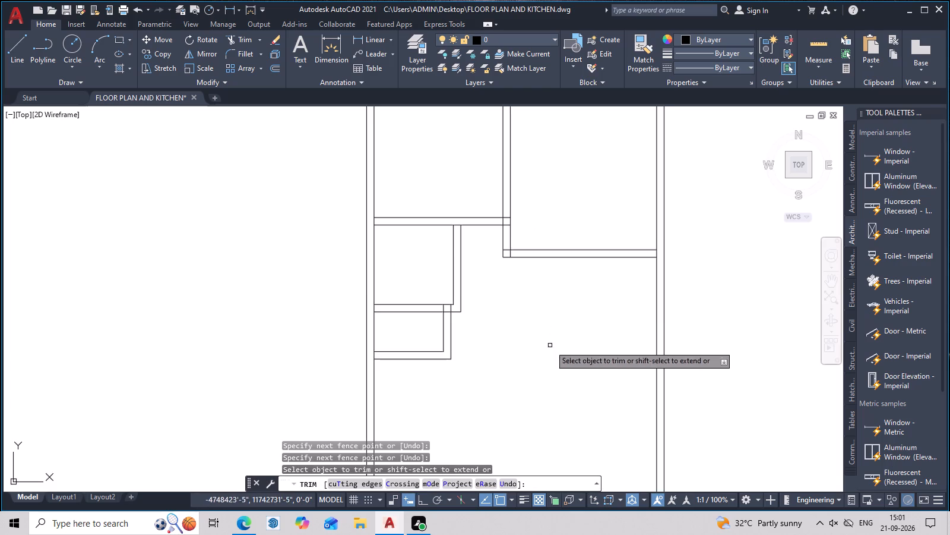
middle_drag(549, 347, 589, 233)
key(Escape)
key(Escape)
key(Escape)
key(Escape)
key(Escape)
key(Escape)
key(Escape)
key(Escape)
key(Escape)
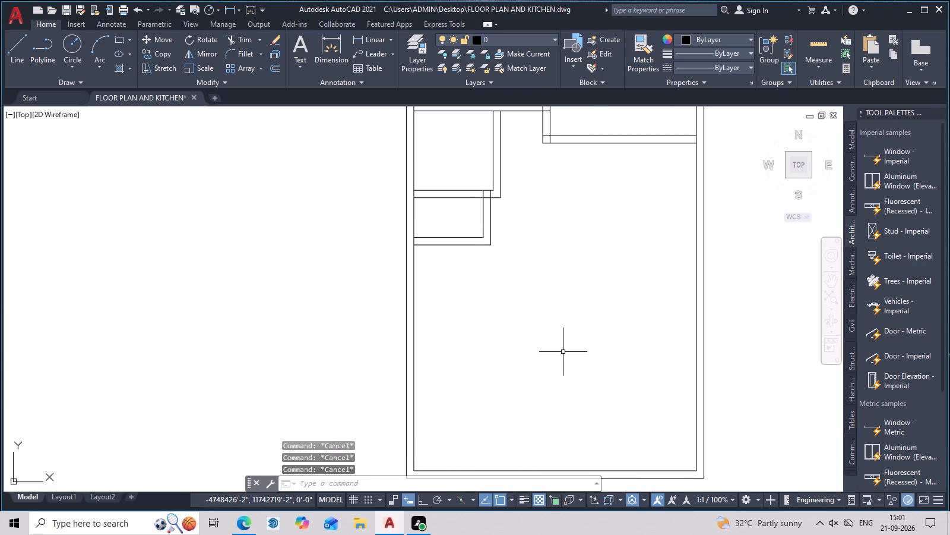
key(Escape)
key(Escape)
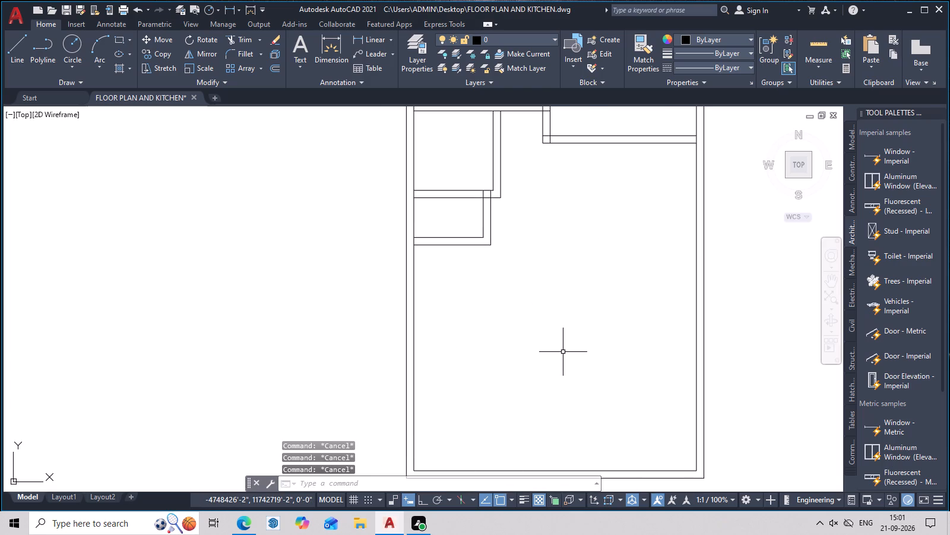
Offset the left outer wall's inner line 14'3" to the right into the plan.
text(O)
key(space)
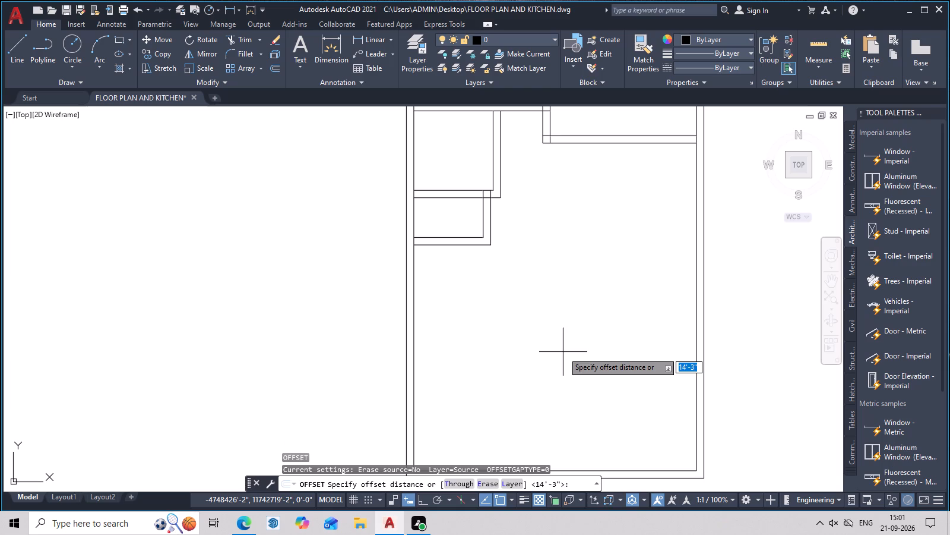
key(space)
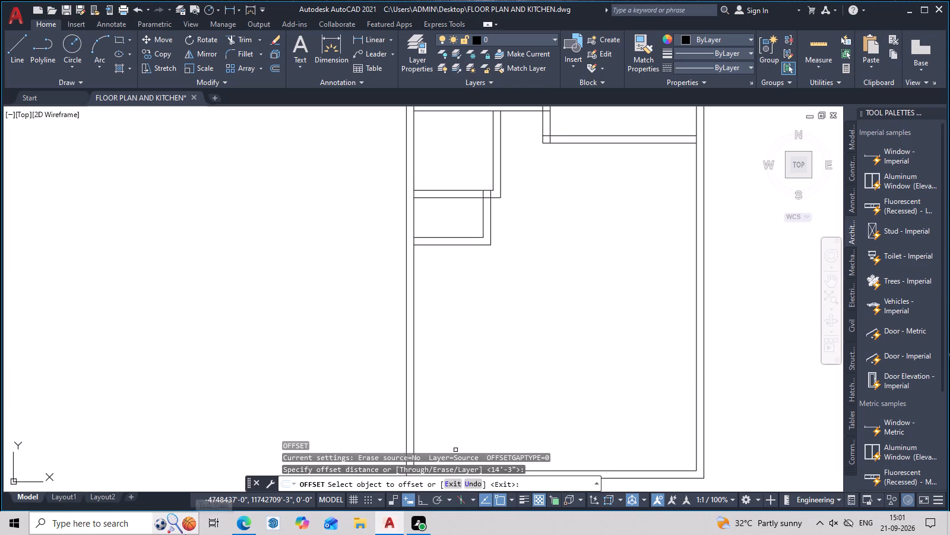
click(415, 336)
click(569, 316)
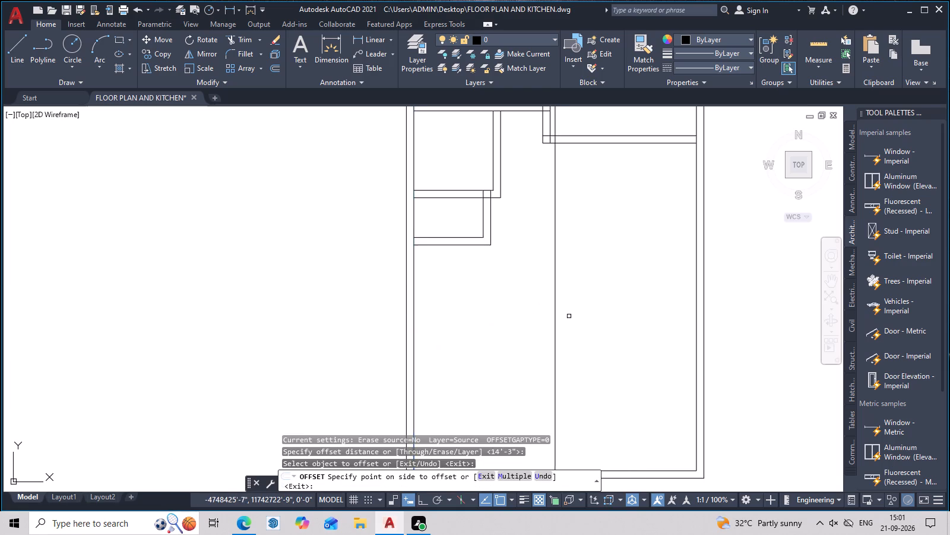
middle_drag(606, 311, 608, 320)
key(Escape)
Offset the 14'3" vertical line 9 inches to the right to form the partition's thickness.
text(O)
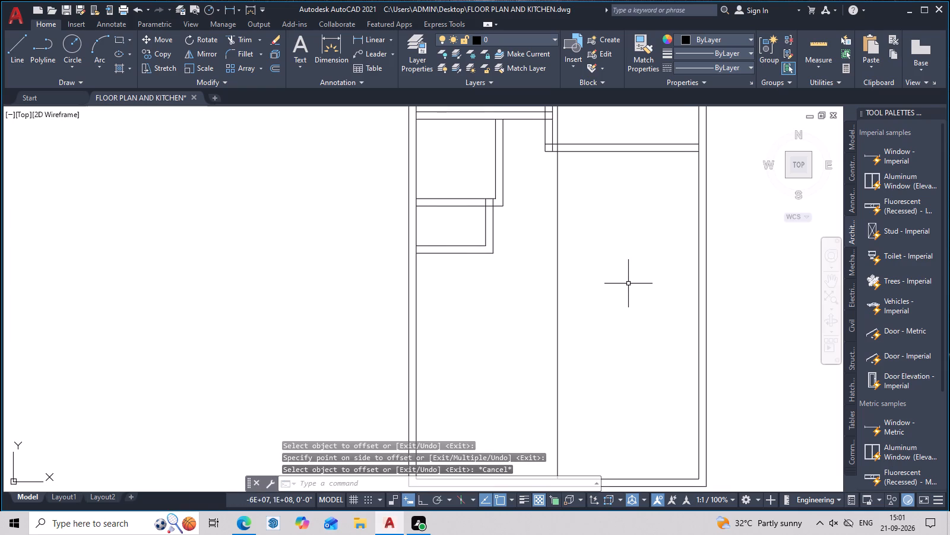
key(space)
key(9)
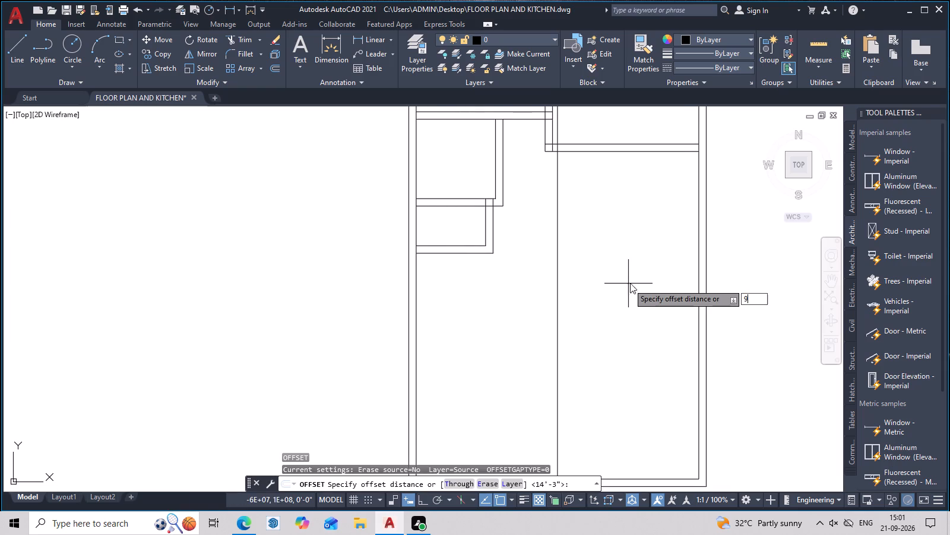
key(space)
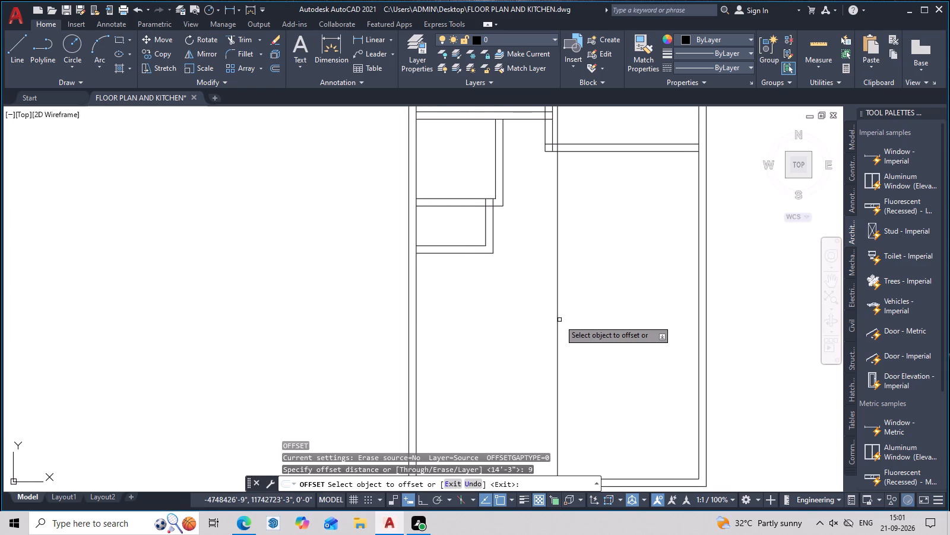
click(557, 323)
click(577, 324)
key(Escape)
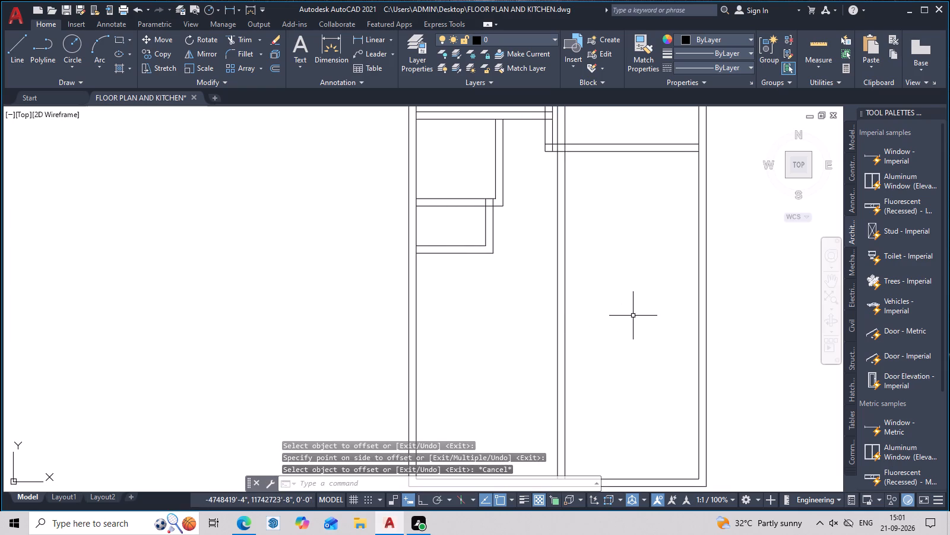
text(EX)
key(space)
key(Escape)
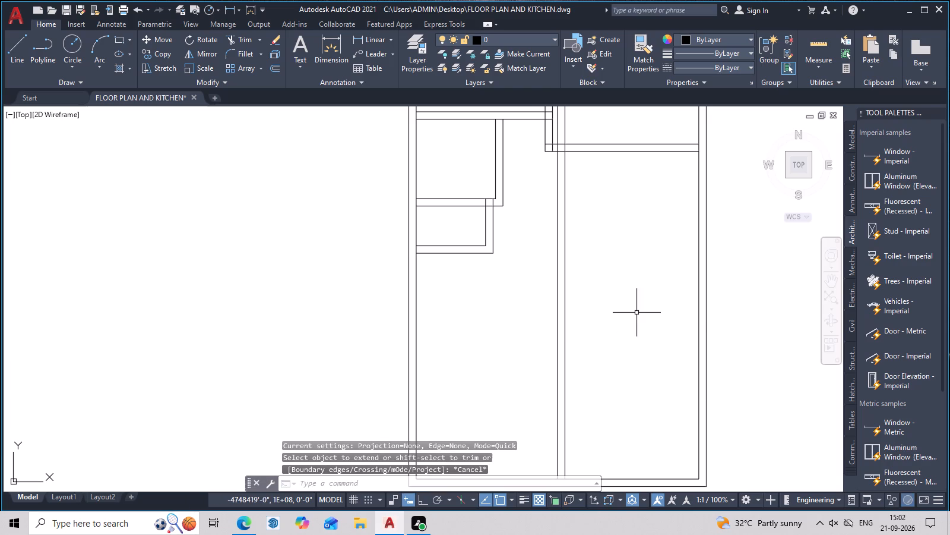
Offset the outer bottom line of the small space beneath the small room 17' down.
text(O)
key(space)
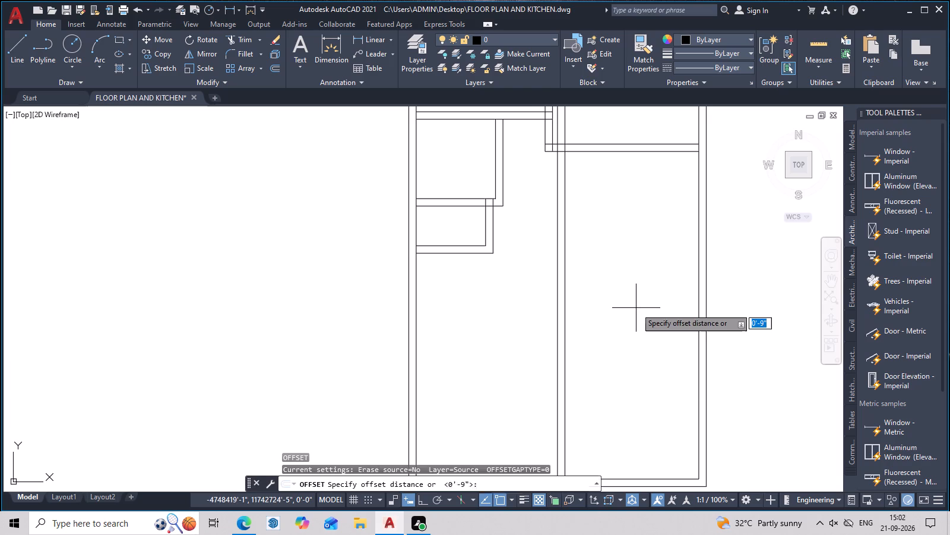
text(17)
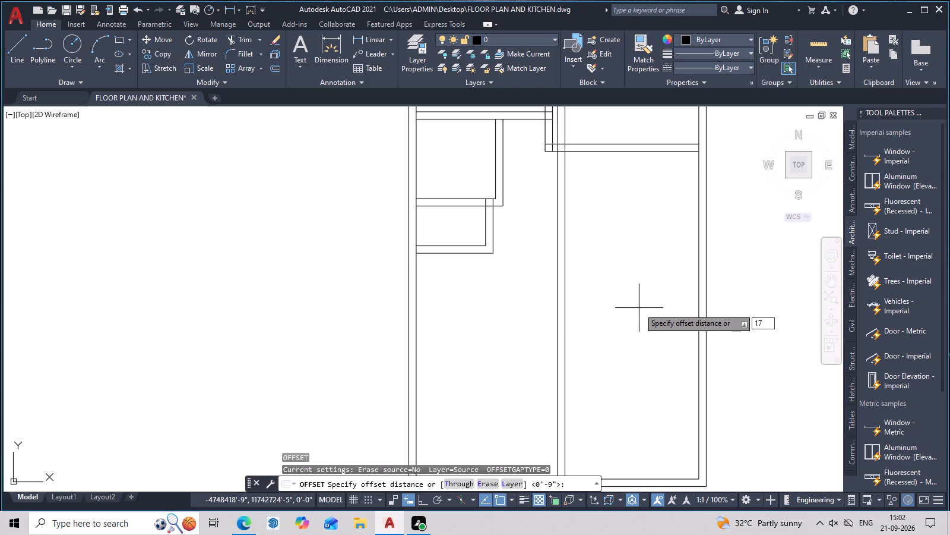
key(apostrophe)
key(space)
click(468, 253)
click(481, 368)
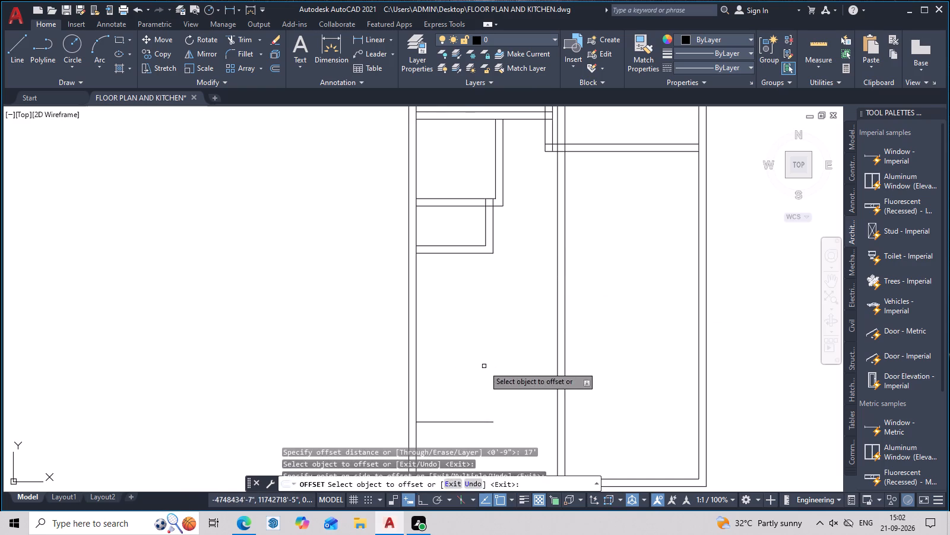
key(Escape)
Extend the 17' offset line to the right line of the new vertical partition.
middle_drag(514, 338, 518, 244)
text(EX)
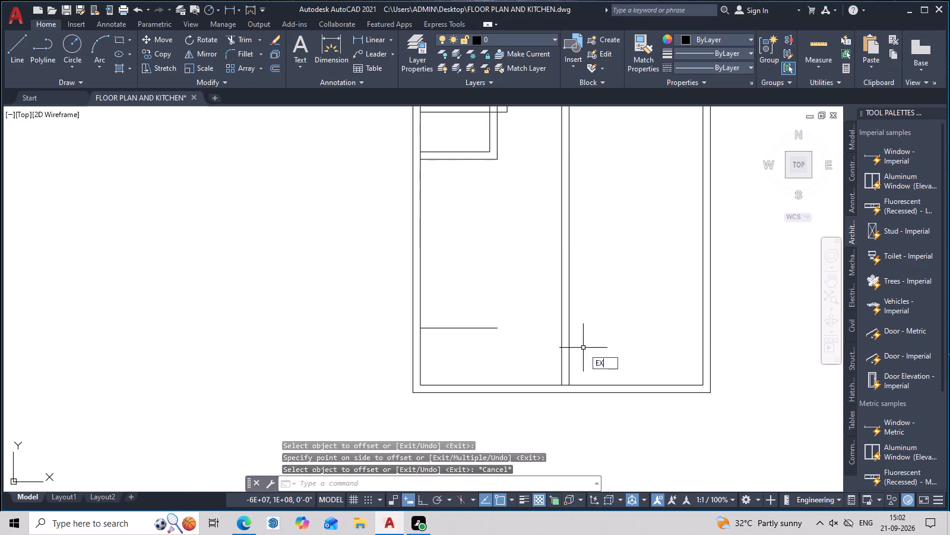
key(space)
click(494, 329)
click(535, 330)
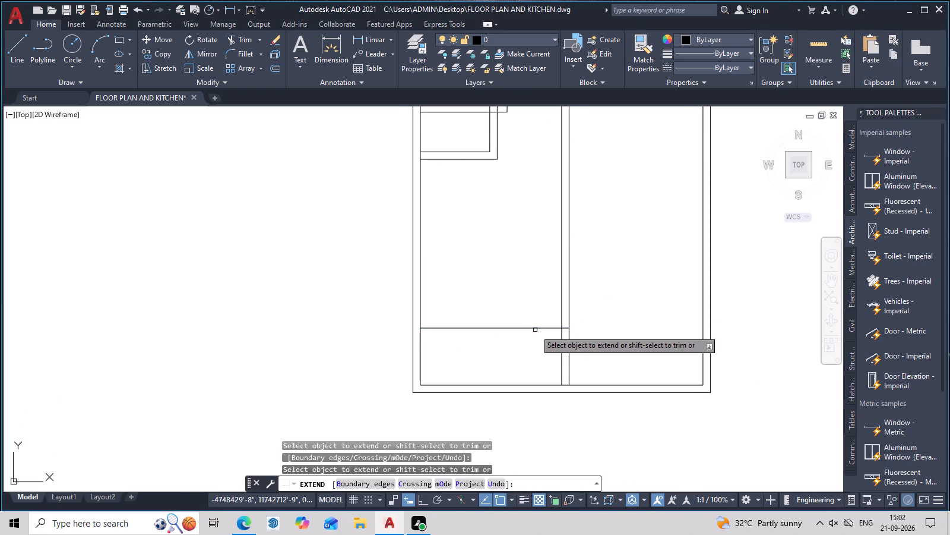
key(Escape)
Offset the 17' horizontal partition line 9 inches down to form the partition's thickness.
text(O)
key(space)
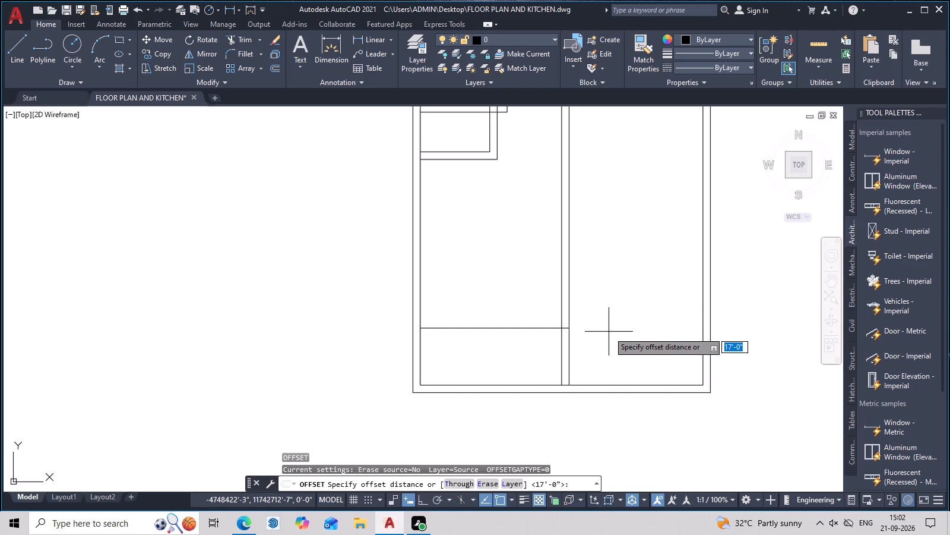
text(9)
key(space)
click(494, 329)
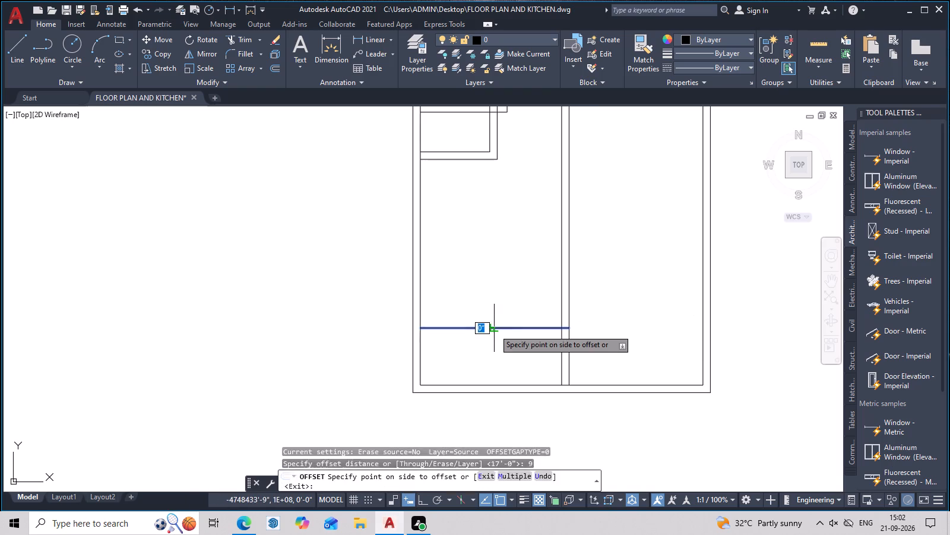
click(494, 333)
key(Escape)
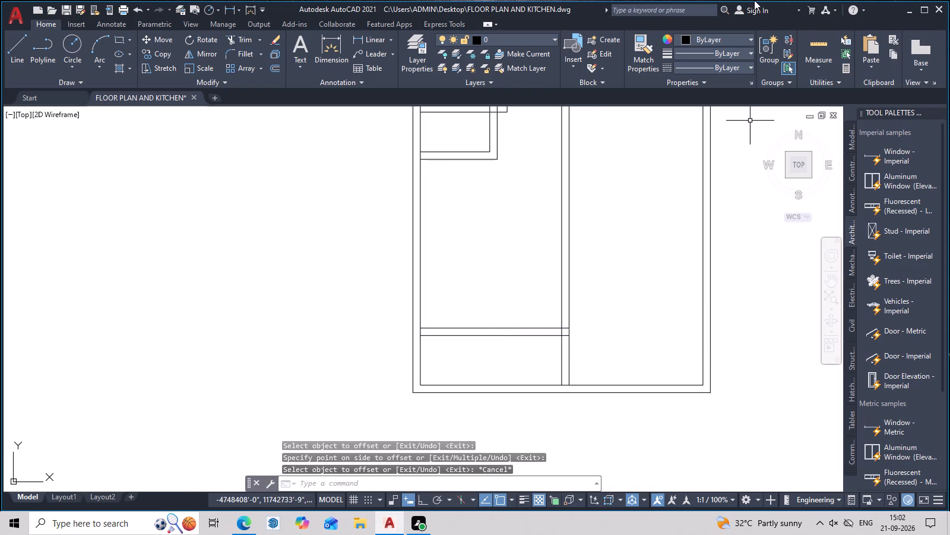
Quick-measure the strip between the new horizontal partition and the bottom outer wall.
click(825, 40)
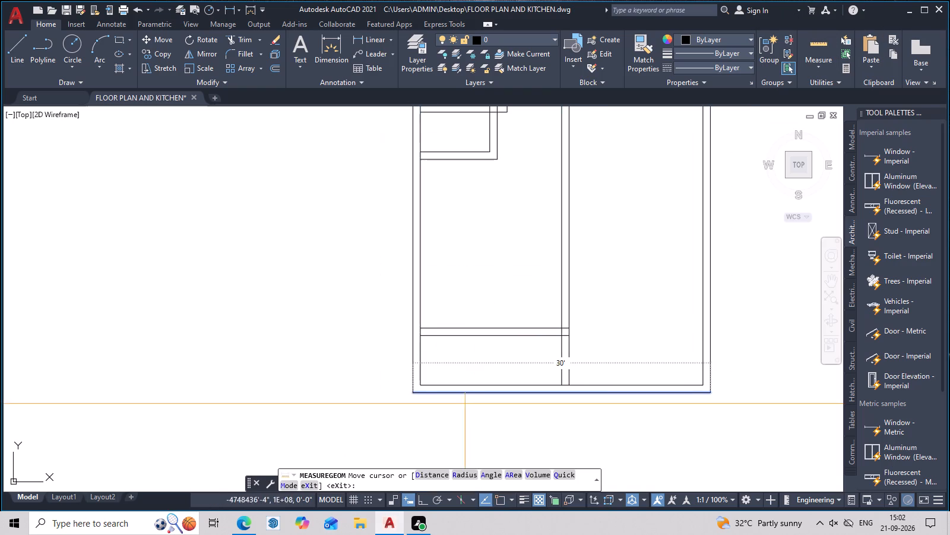
scroll(433, 366, up, 3)
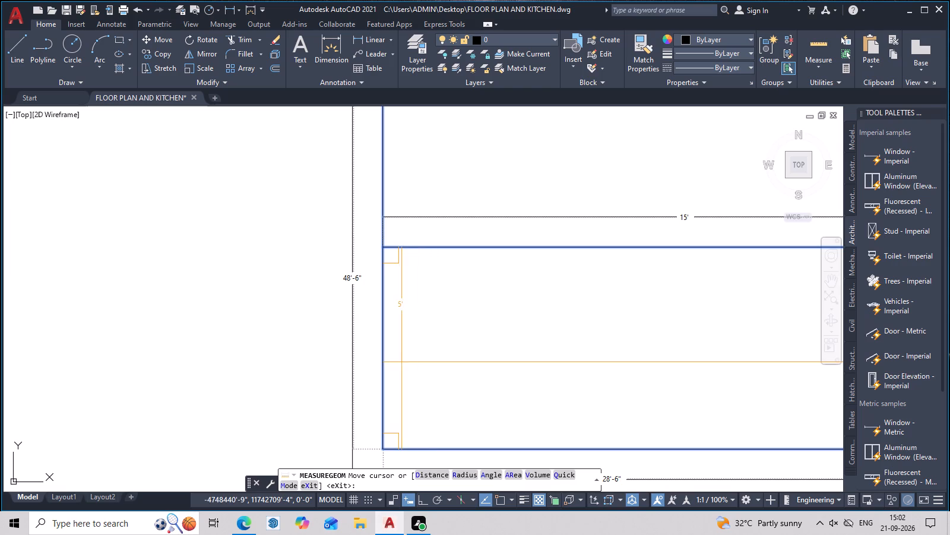
scroll(406, 360, down, 3)
middle_drag(411, 363, 413, 341)
middle_drag(452, 222, 426, 330)
key(Escape)
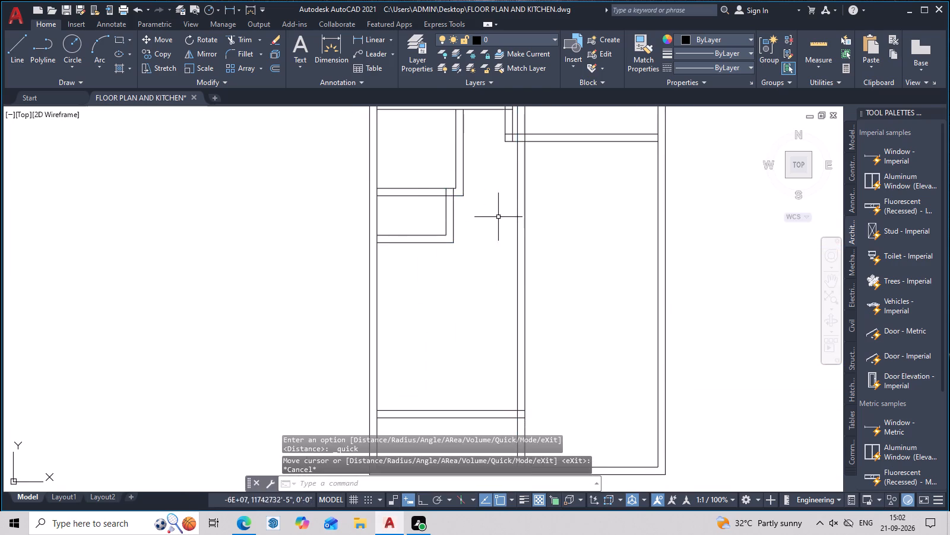
scroll(495, 212, up, 1)
scroll(495, 208, down, 2)
middle_drag(514, 264, 533, 250)
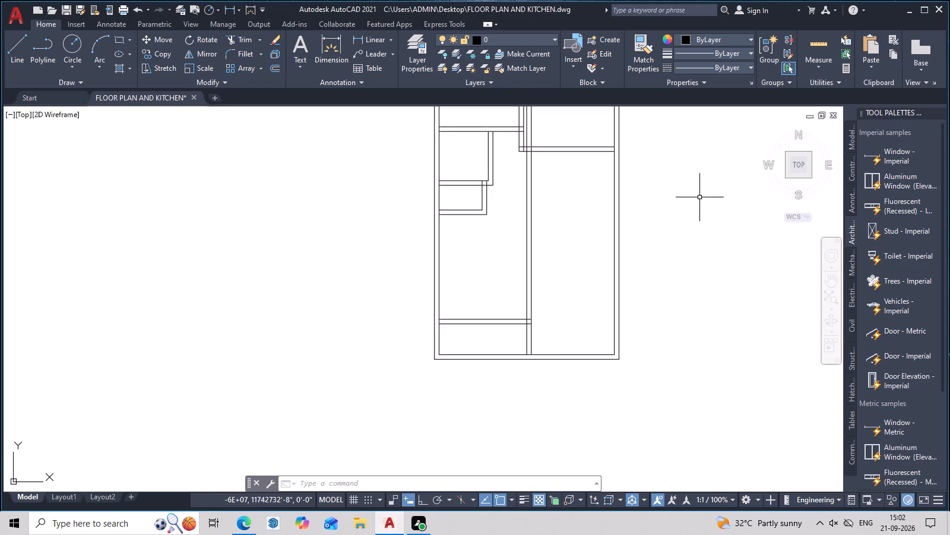
Quick-measure the small space, the small room above it and the top-left room along the left outer wall.
click(810, 41)
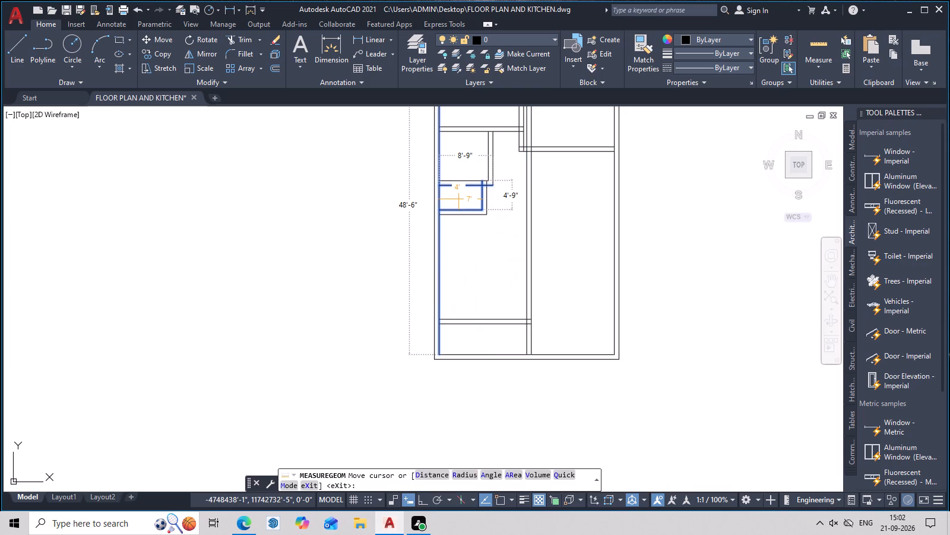
middle_drag(458, 199, 457, 245)
scroll(457, 246, up, 3)
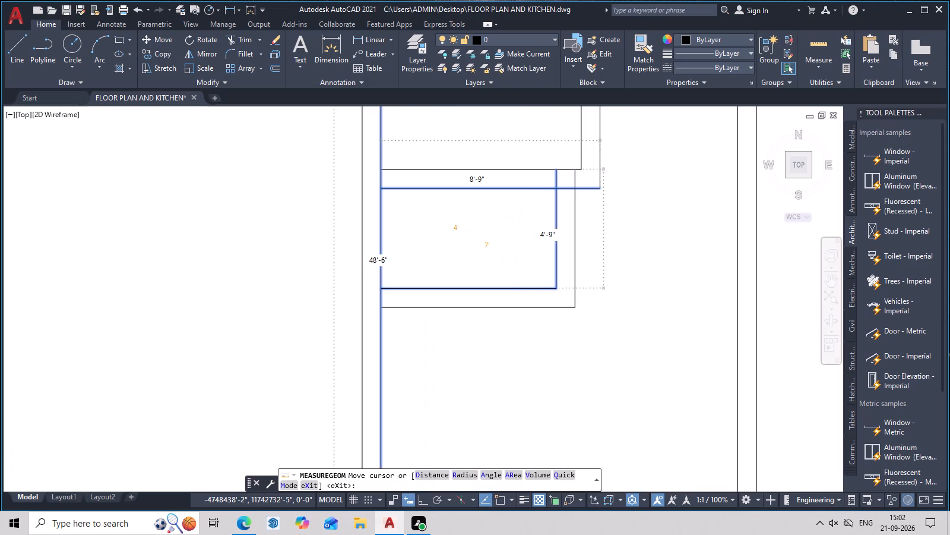
middle_drag(457, 246, 457, 282)
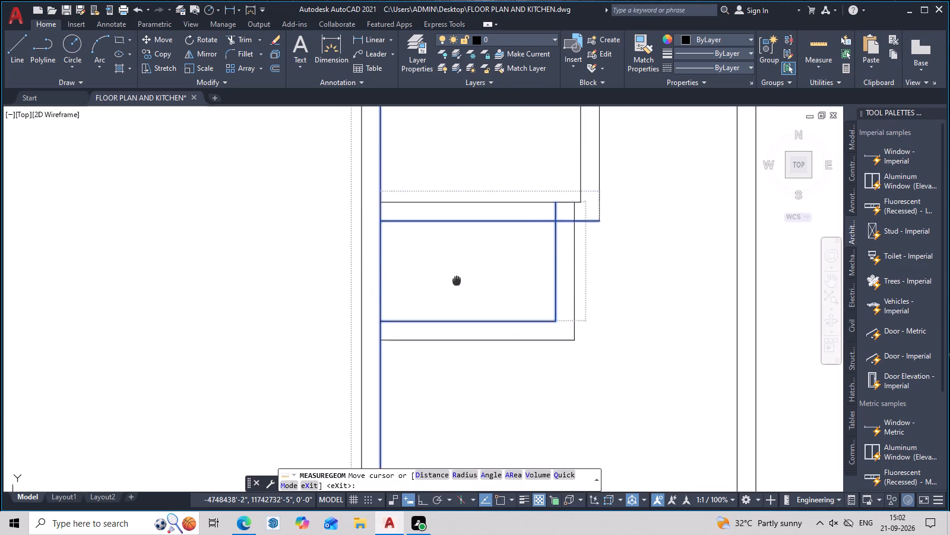
middle_drag(457, 282, 452, 374)
scroll(468, 262, down, 3)
middle_drag(468, 259, 465, 307)
scroll(465, 307, up, 2)
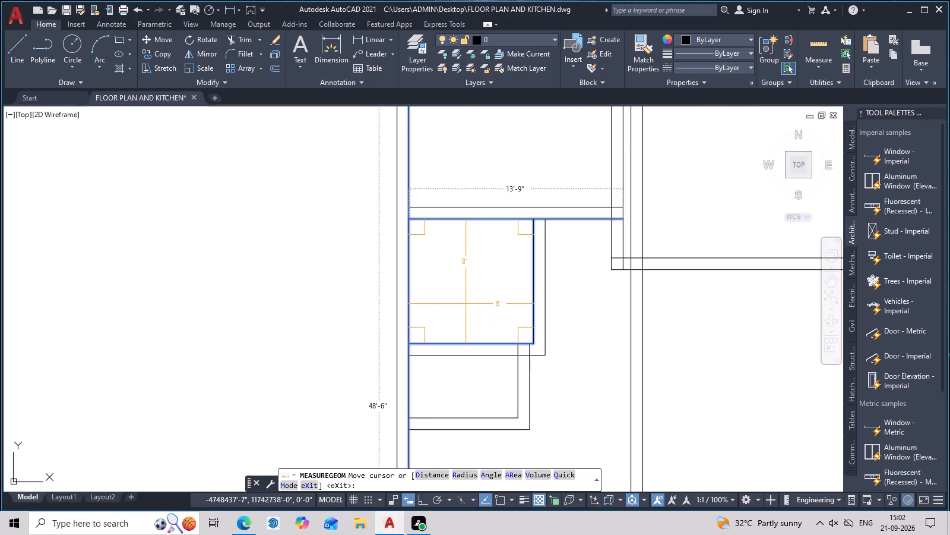
scroll(503, 150, down, 3)
middle_drag(507, 160, 508, 212)
scroll(508, 212, up, 2)
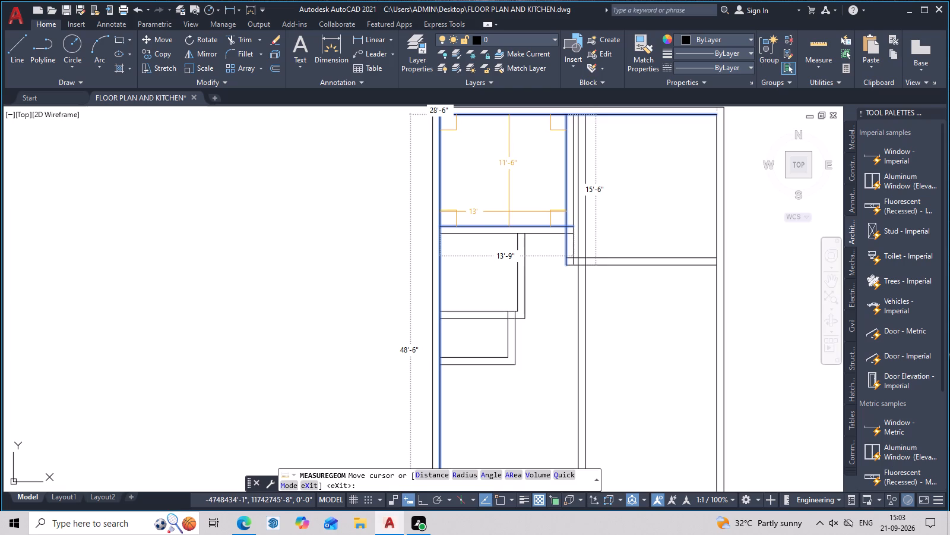
key(Escape)
Quick-measure the bottom-left strip's width and depth again.
middle_drag(497, 248, 511, 188)
middle_drag(479, 330, 511, 202)
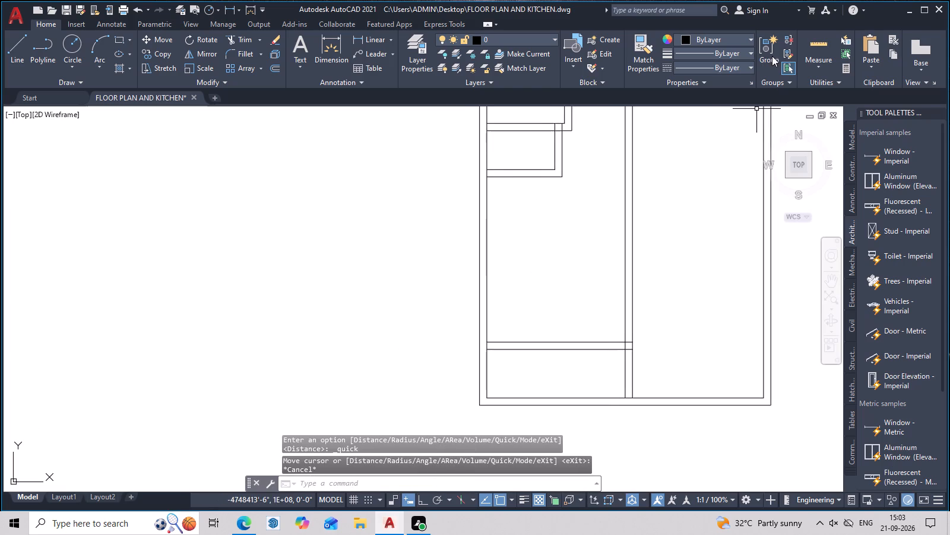
click(824, 51)
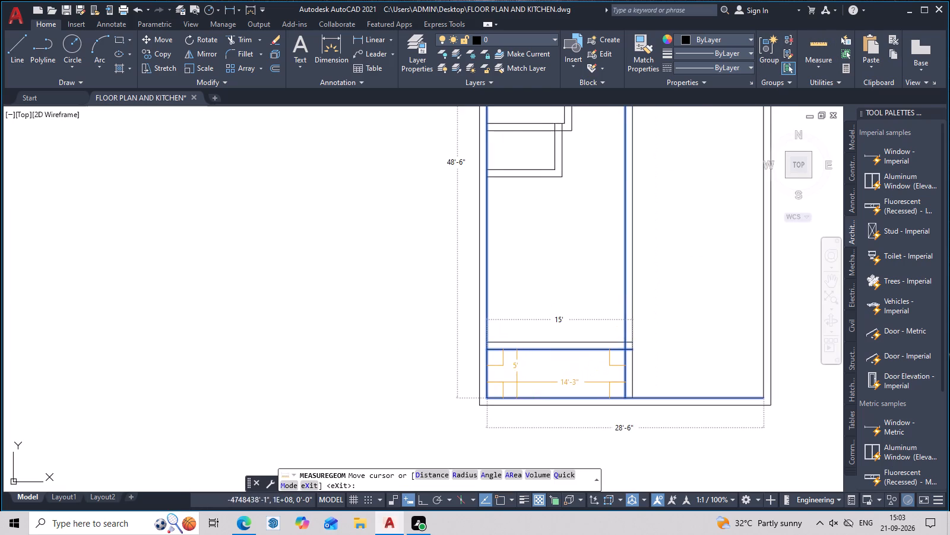
scroll(493, 380, up, 3)
key(Escape)
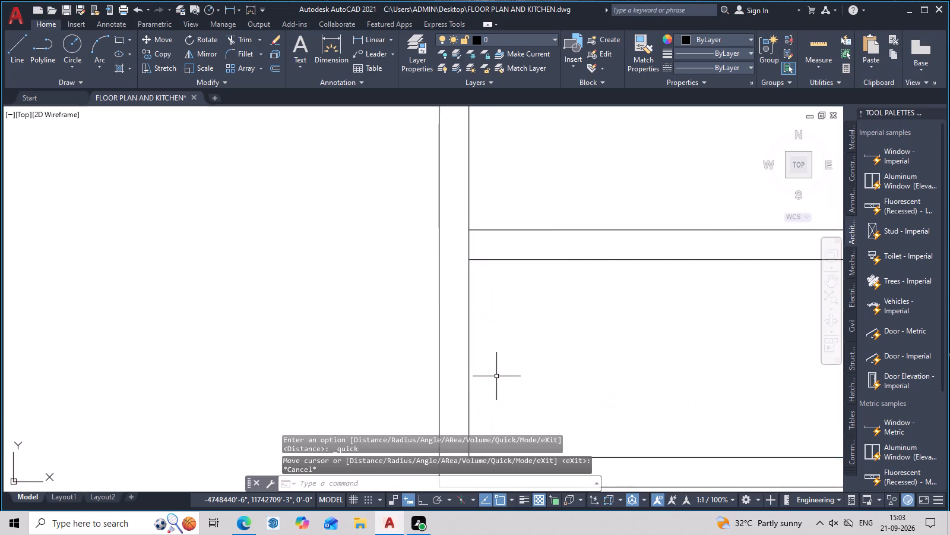
Trim the long vertical partition's two lines inside the top-right room and across that room's bottom wall.
scroll(496, 376, down, 6)
middle_drag(498, 376, 495, 401)
scroll(505, 333, up, 4)
scroll(507, 324, down, 2)
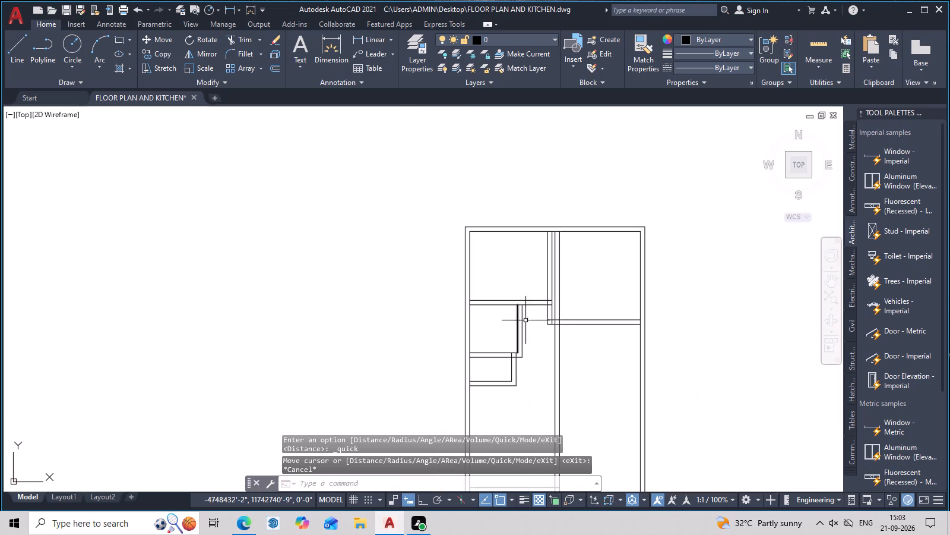
scroll(563, 281, up, 3)
scroll(563, 288, down, 3)
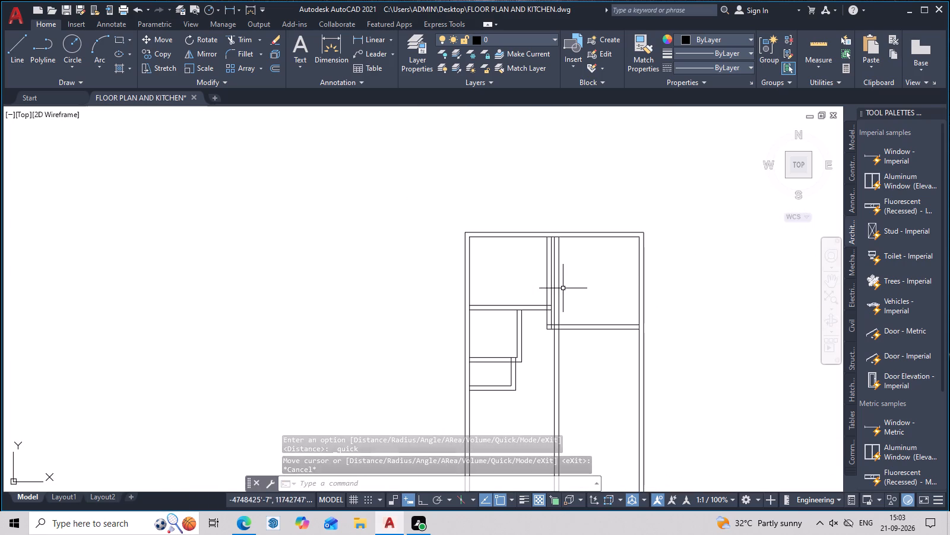
text(TR)
key(space)
scroll(577, 303, up, 1)
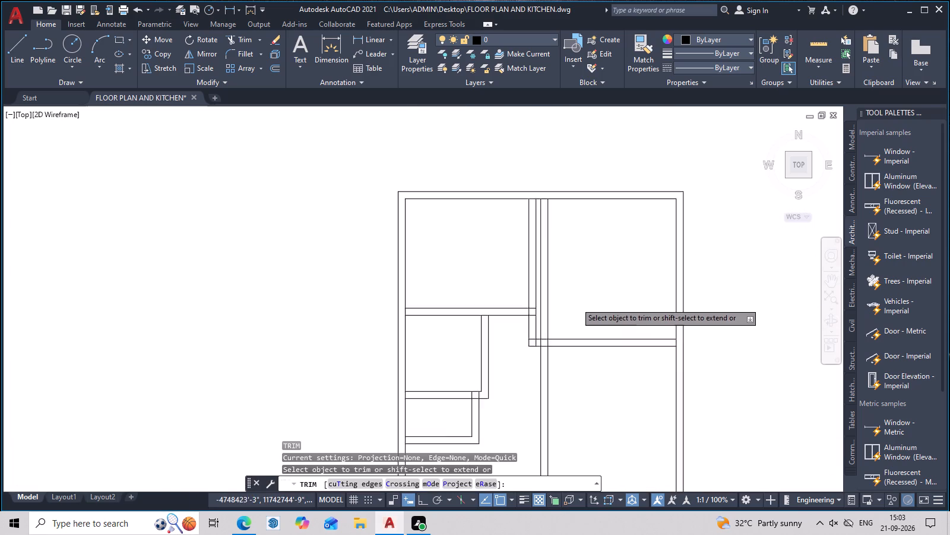
scroll(576, 303, up, 1)
drag(543, 306, 519, 326)
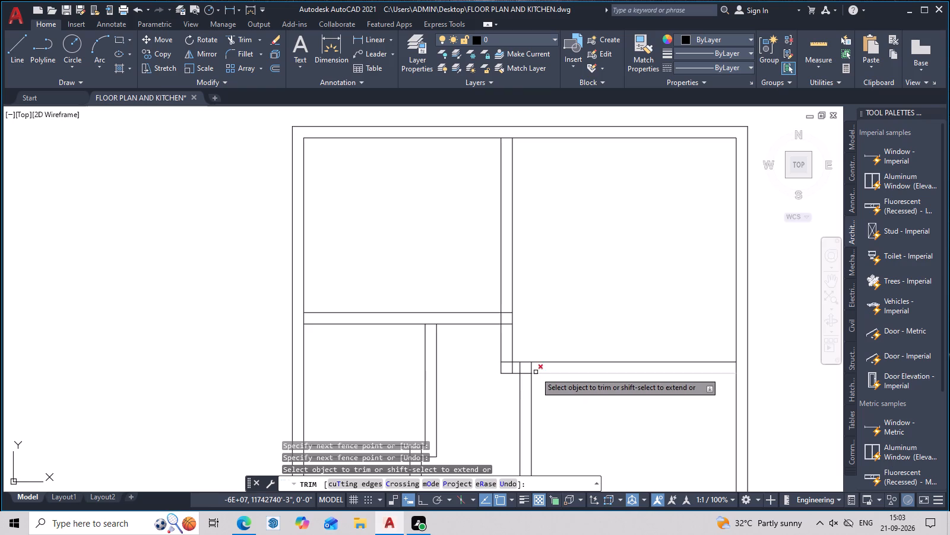
scroll(536, 372, up, 2)
drag(534, 366, 488, 366)
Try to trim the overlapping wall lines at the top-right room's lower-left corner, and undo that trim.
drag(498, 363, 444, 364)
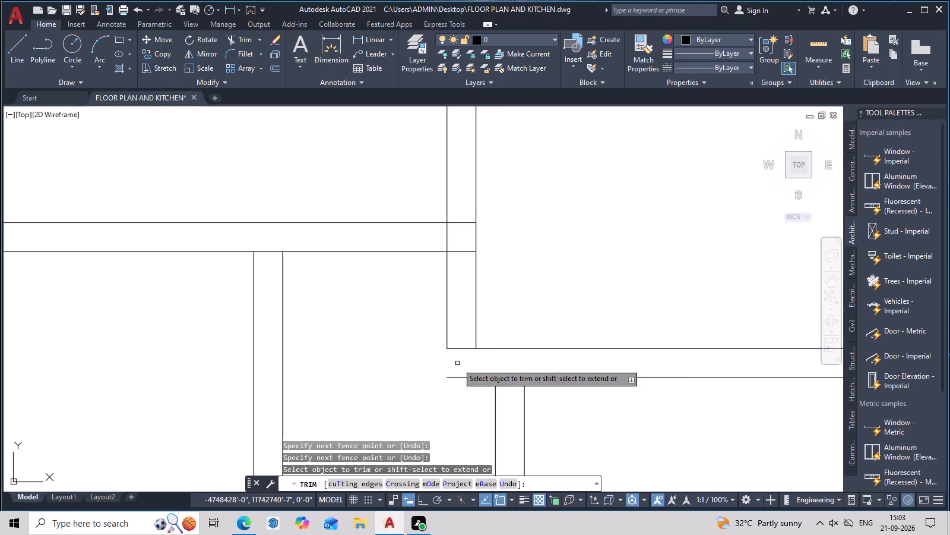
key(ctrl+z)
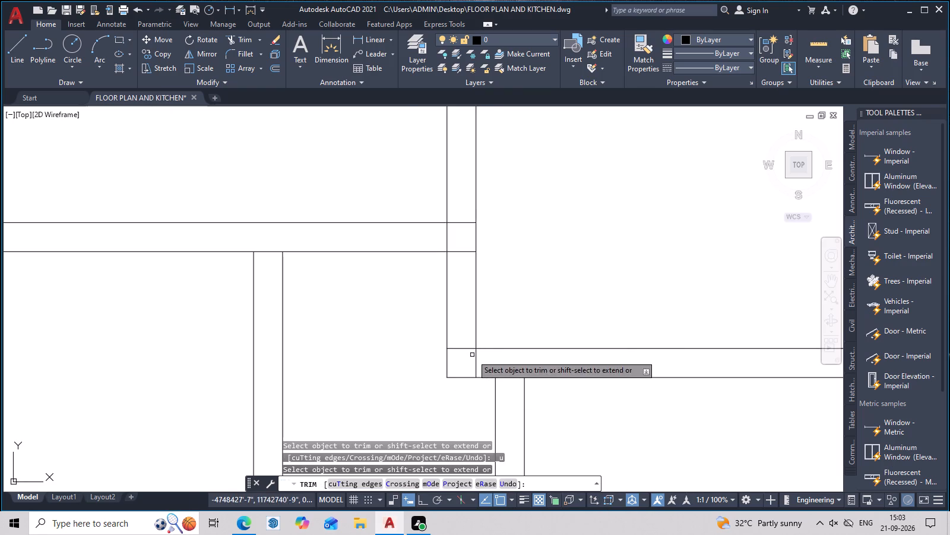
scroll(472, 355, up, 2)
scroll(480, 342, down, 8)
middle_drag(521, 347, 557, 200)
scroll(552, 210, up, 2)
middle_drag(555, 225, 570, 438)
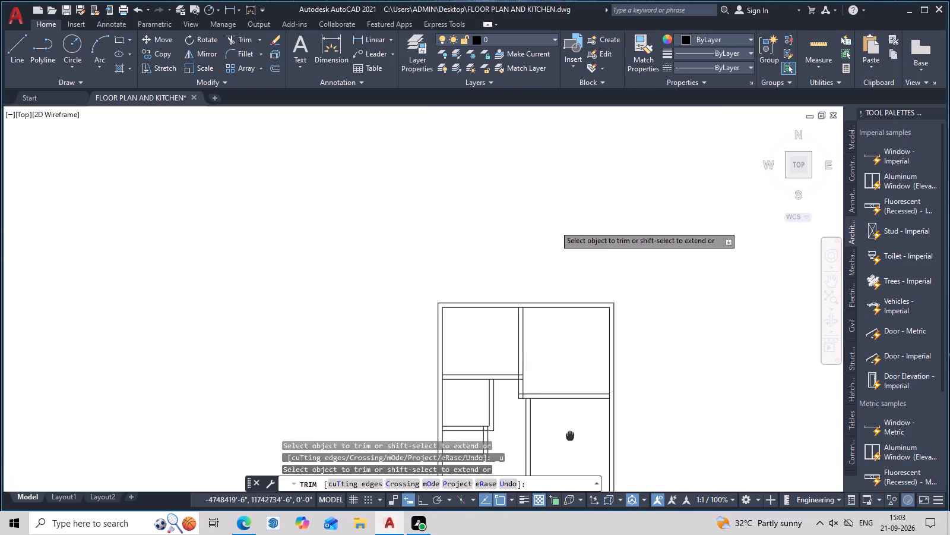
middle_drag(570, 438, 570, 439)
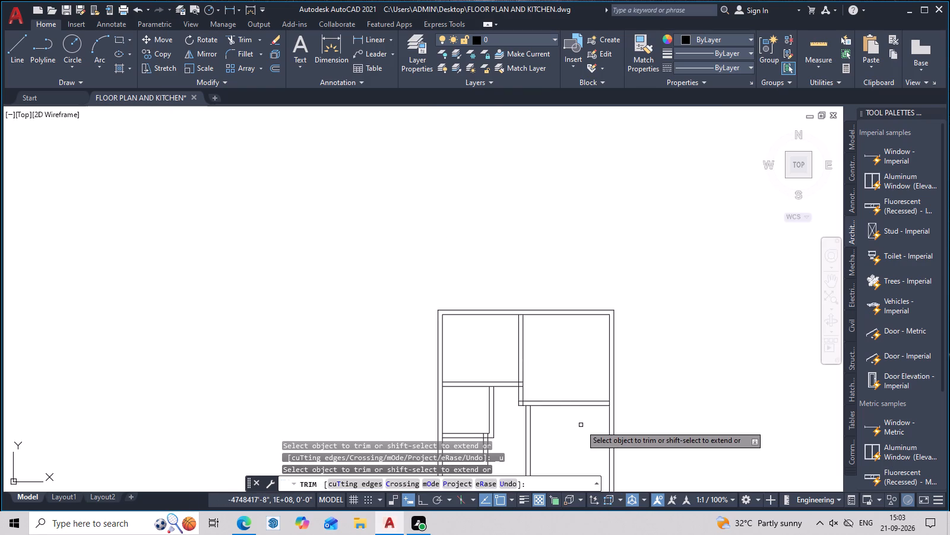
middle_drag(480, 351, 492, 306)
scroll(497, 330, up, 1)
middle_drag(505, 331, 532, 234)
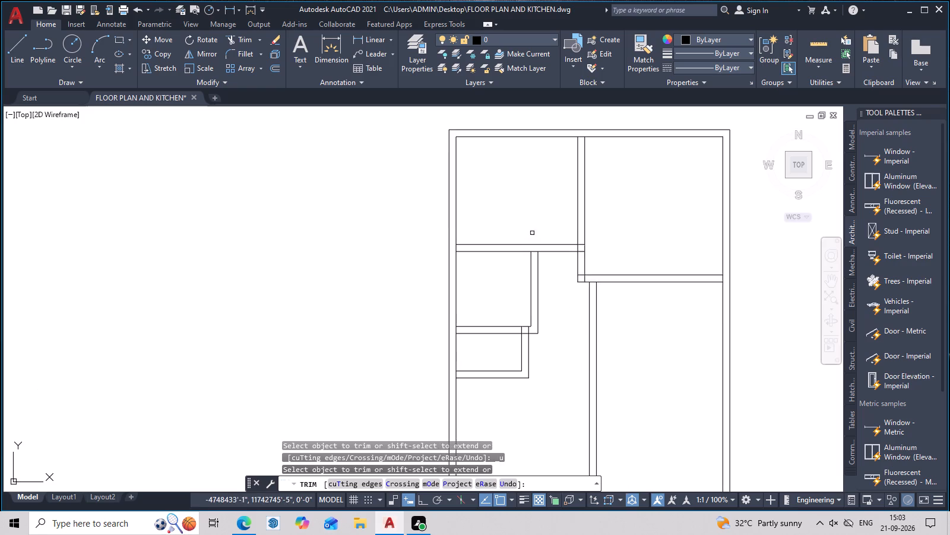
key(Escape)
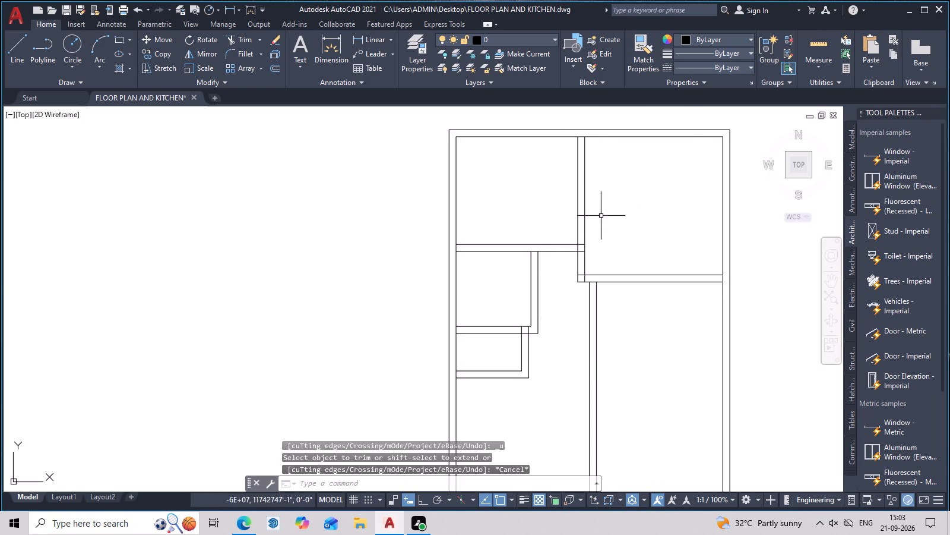
Offset the top outer wall's inner line 11' down into the plan.
text(O 1)
key(apostrophe)
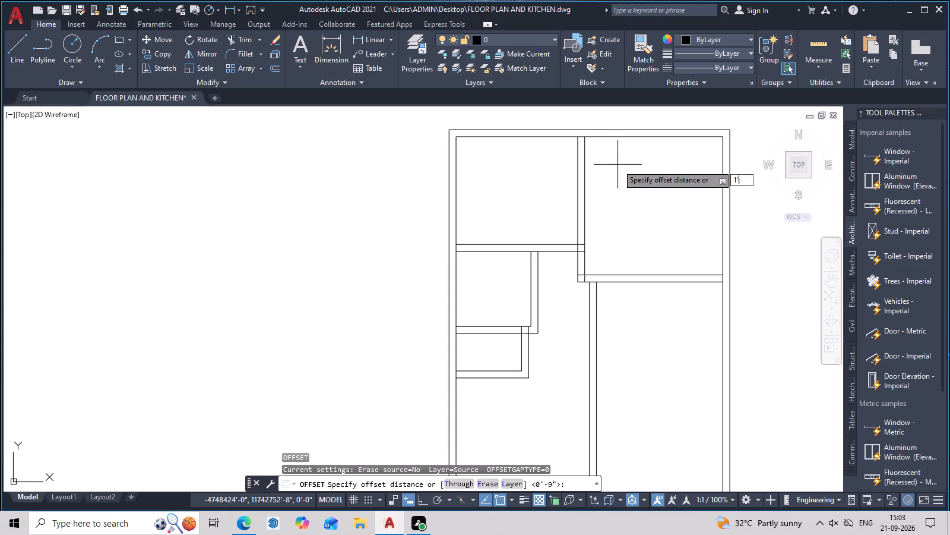
key(BackSpace)
text(1')
key(space)
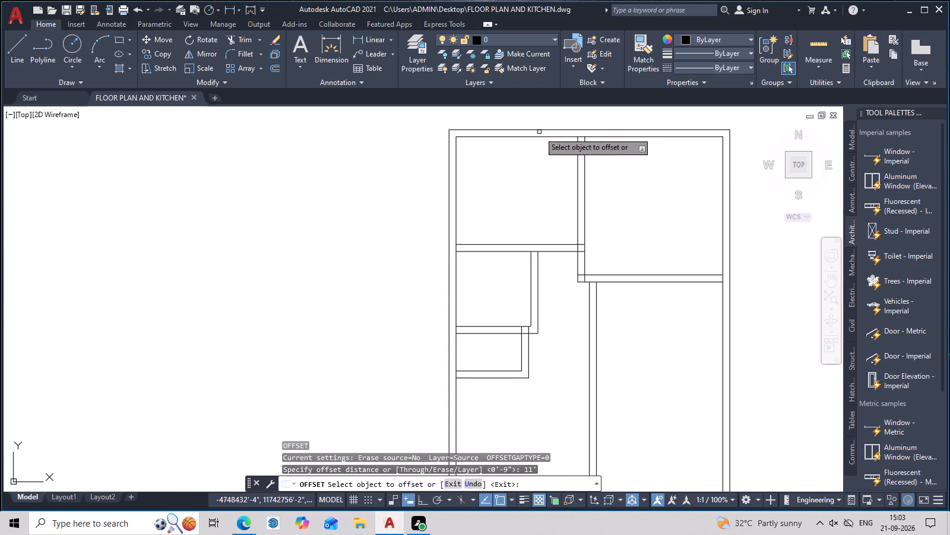
click(539, 137)
click(532, 185)
key(Escape)
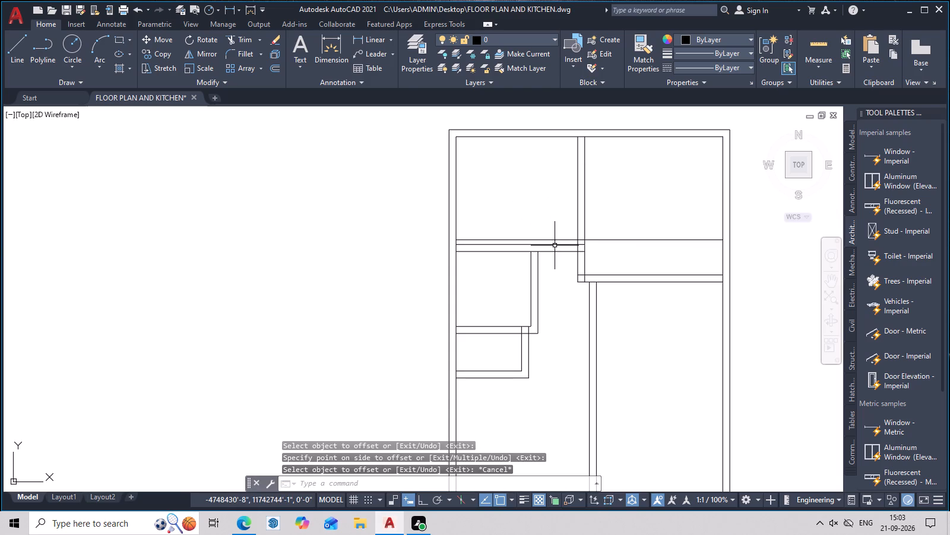
Erase the old upper line of the top-left room's bottom partition.
click(555, 246)
key(Delete)
Offset the 11' horizontal line 9 inches down to form the top-left room's new bottom partition.
middle_drag(661, 262, 661, 249)
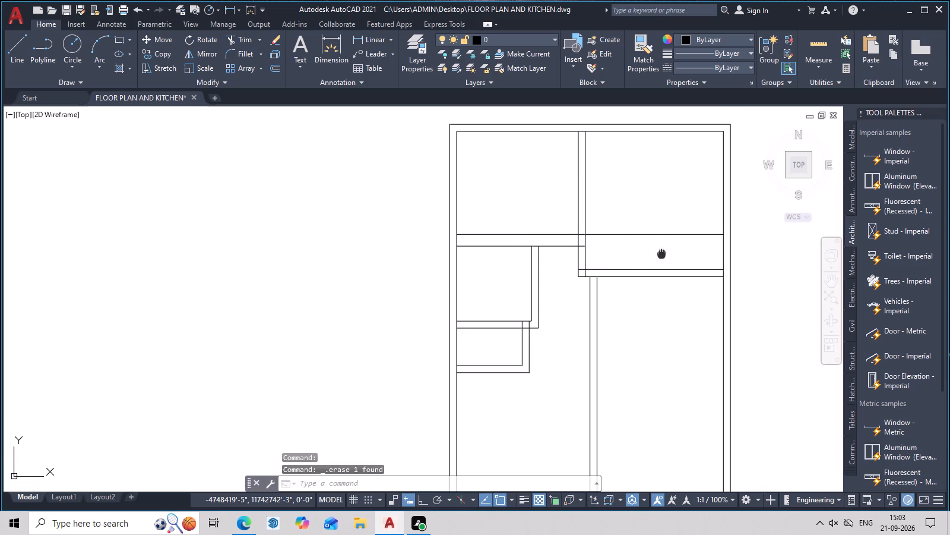
middle_drag(661, 249, 662, 222)
key(Escape)
text(O 9)
key(space)
click(553, 202)
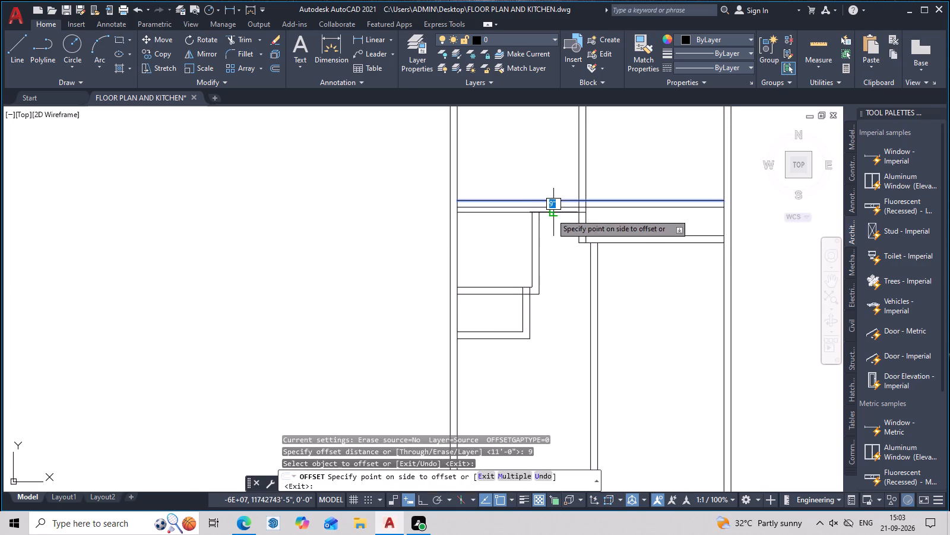
click(551, 213)
key(Escape)
Erase the old lower line of the top-left room's bottom partition.
click(562, 212)
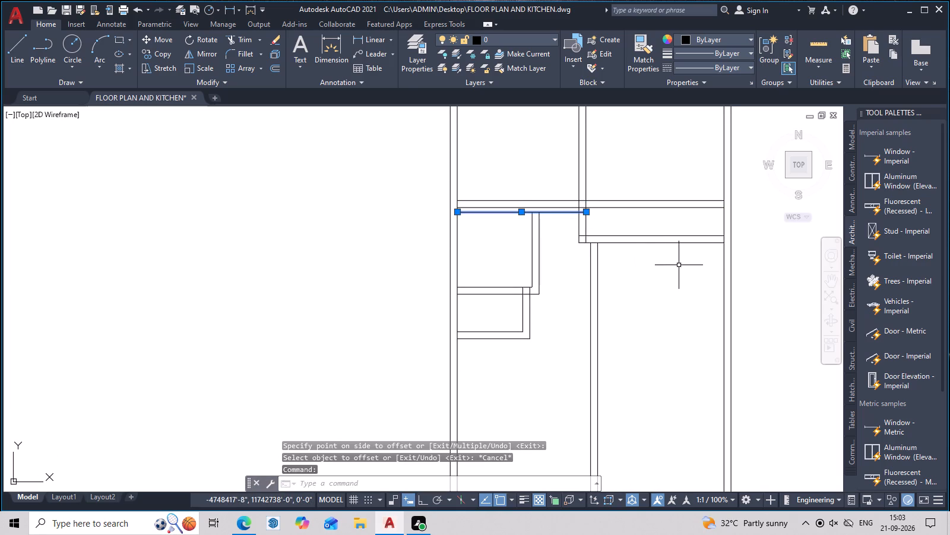
key(Delete)
middle_drag(540, 199, 571, 157)
key(Escape)
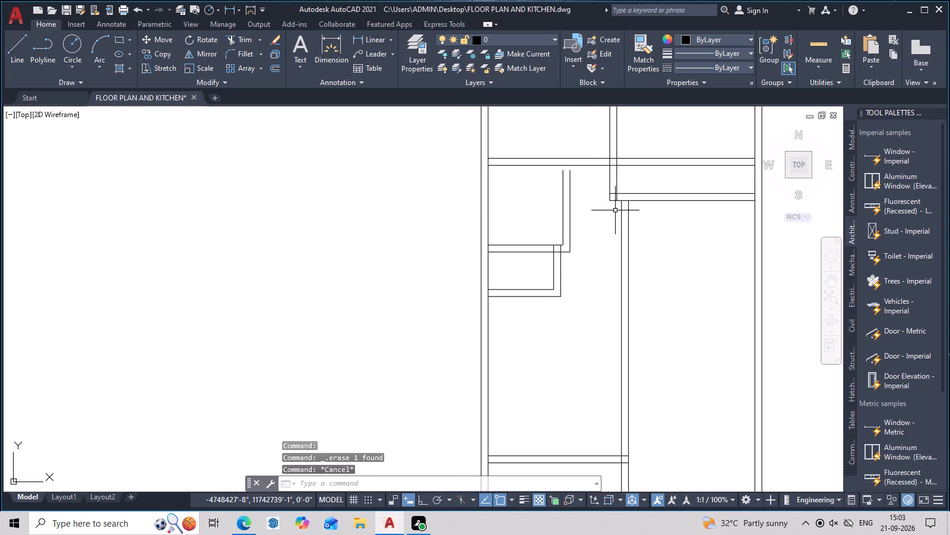
Offset the lower line of the top-left room's bottom partition 8' down.
text(O)
key(space)
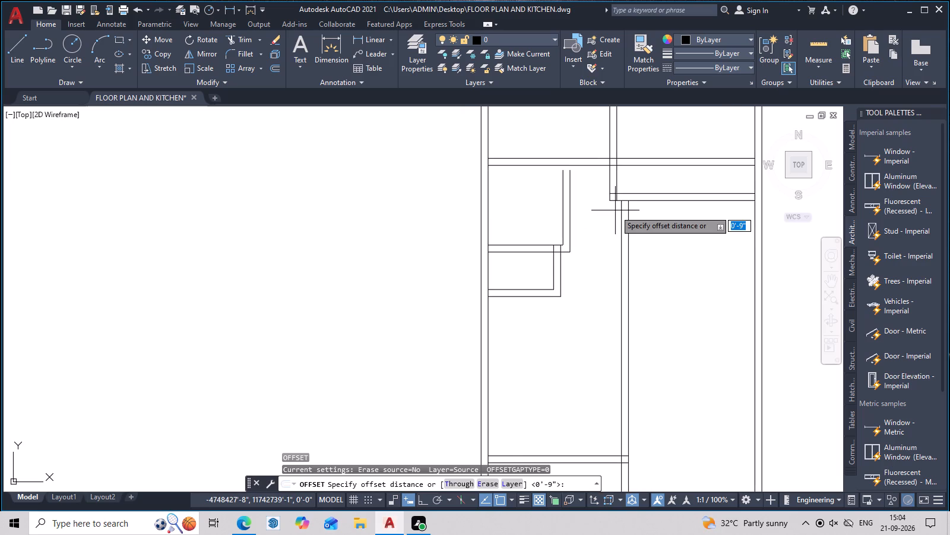
key(8)
key(apostrophe)
key(space)
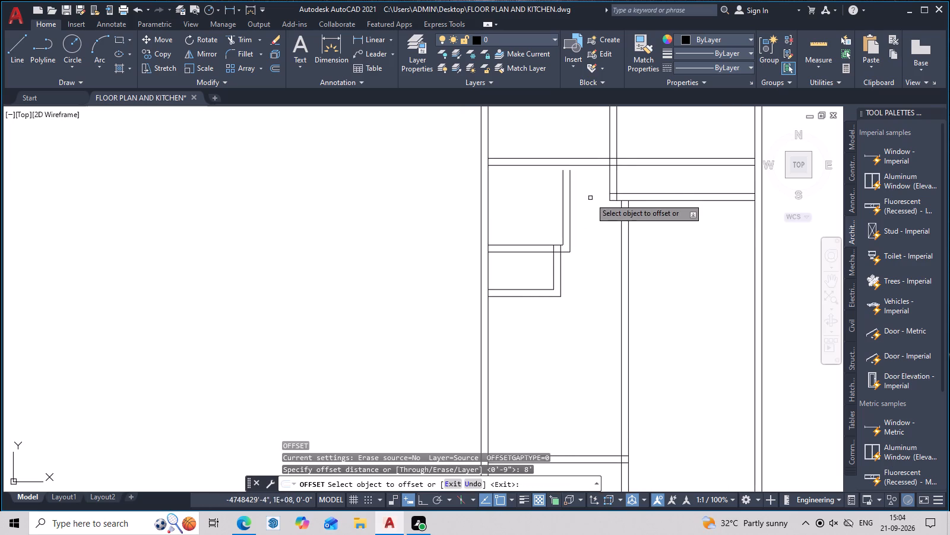
click(565, 164)
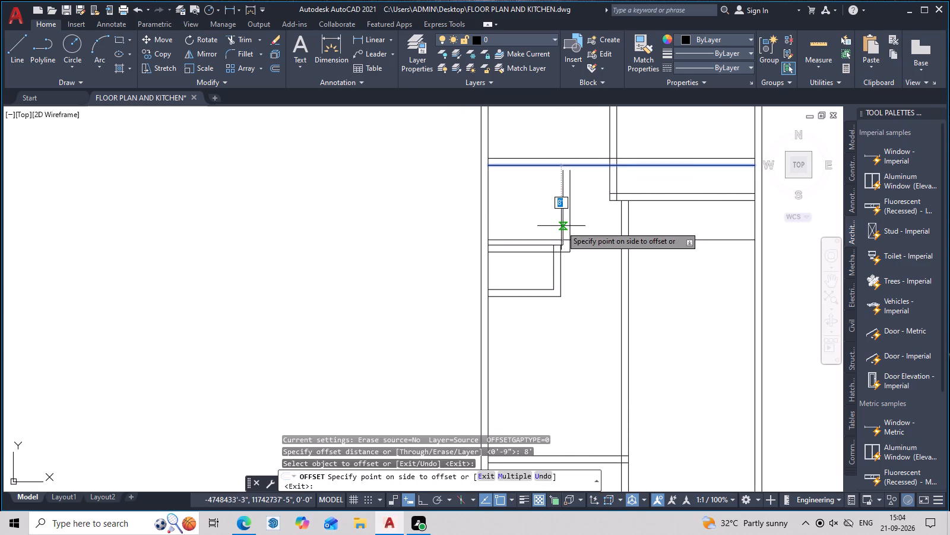
click(561, 226)
middle_drag(584, 242, 585, 212)
scroll(579, 214, up, 1)
middle_drag(580, 216, 592, 235)
key(Escape)
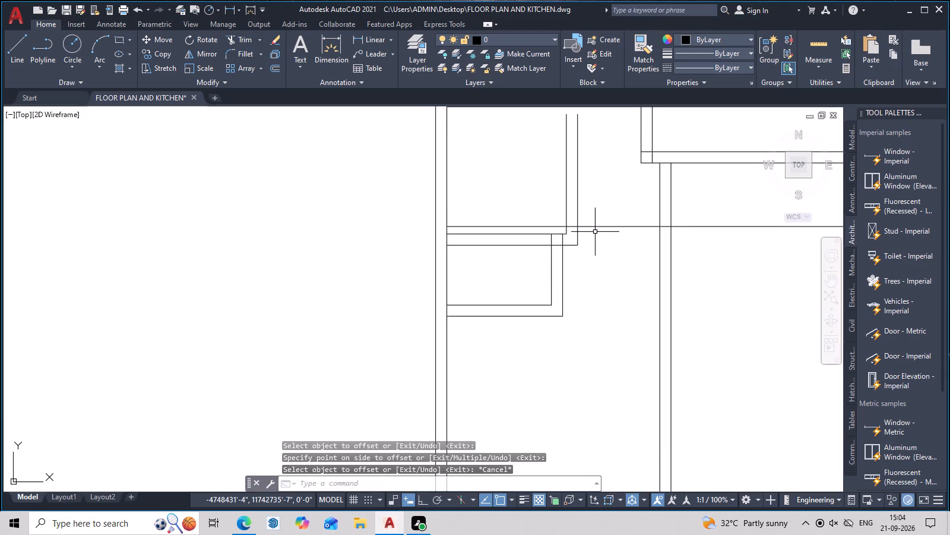
Extend both lines of the short vertical partition up to the top-left room's bottom partition.
text(EX)
key(space)
drag(593, 190, 546, 196)
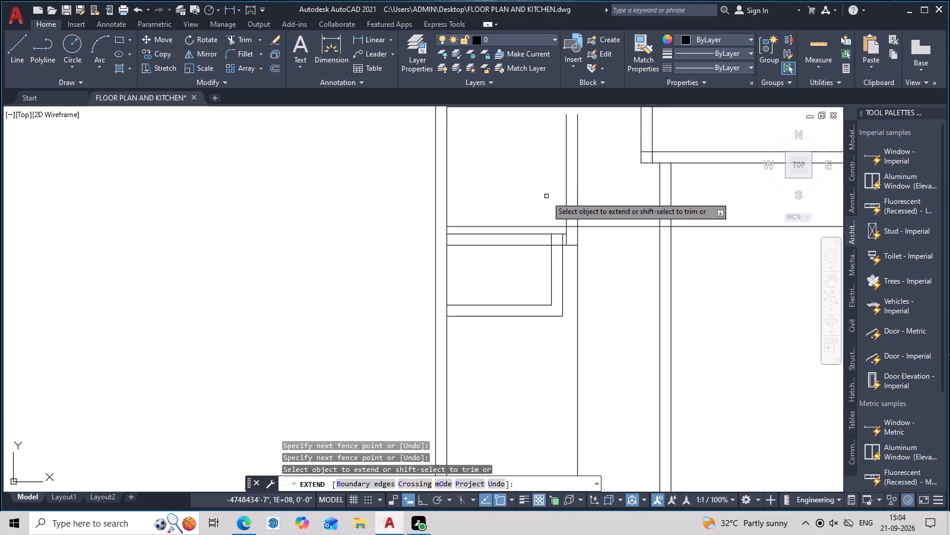
middle_drag(593, 187, 584, 262)
drag(582, 244, 538, 245)
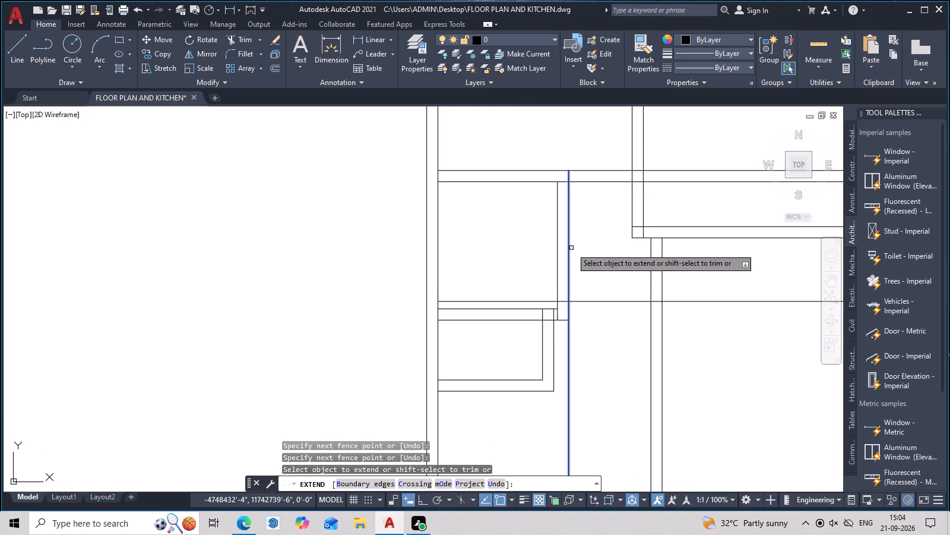
key(Escape)
Trim away the old small lower room's walls beneath the short vertical partition, along with the vertical line's overrun.
middle_drag(575, 241, 583, 204)
scroll(582, 308, up, 1)
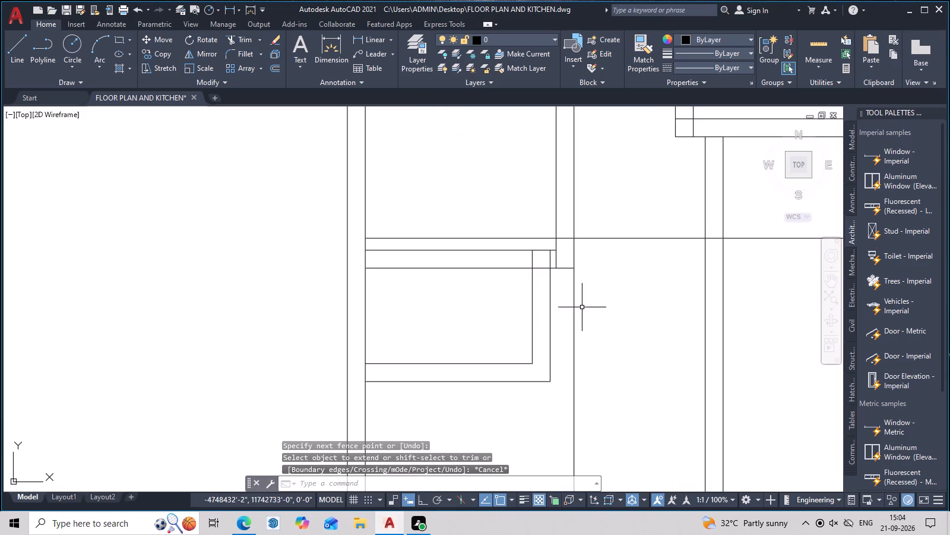
text(TR)
key(space)
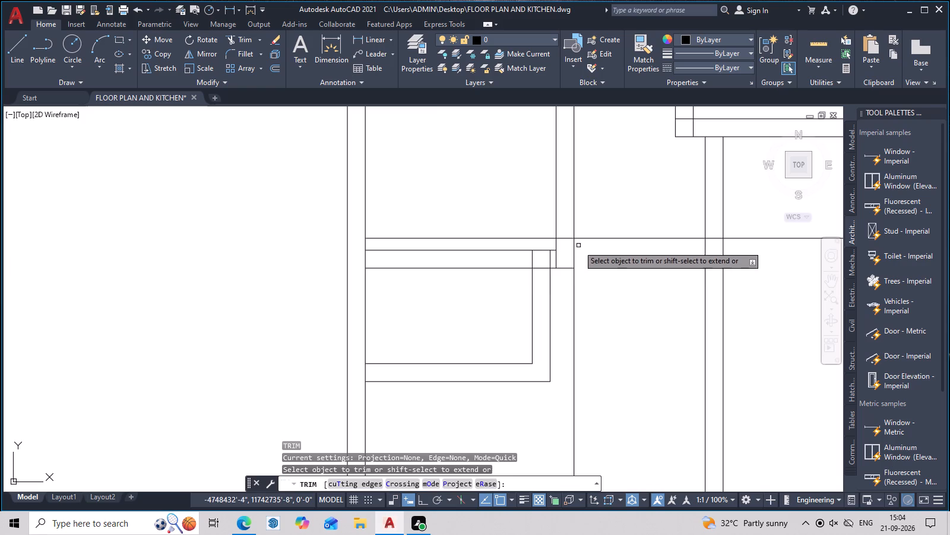
click(590, 246)
drag(585, 246, 513, 368)
drag(617, 271, 510, 342)
drag(613, 333, 522, 386)
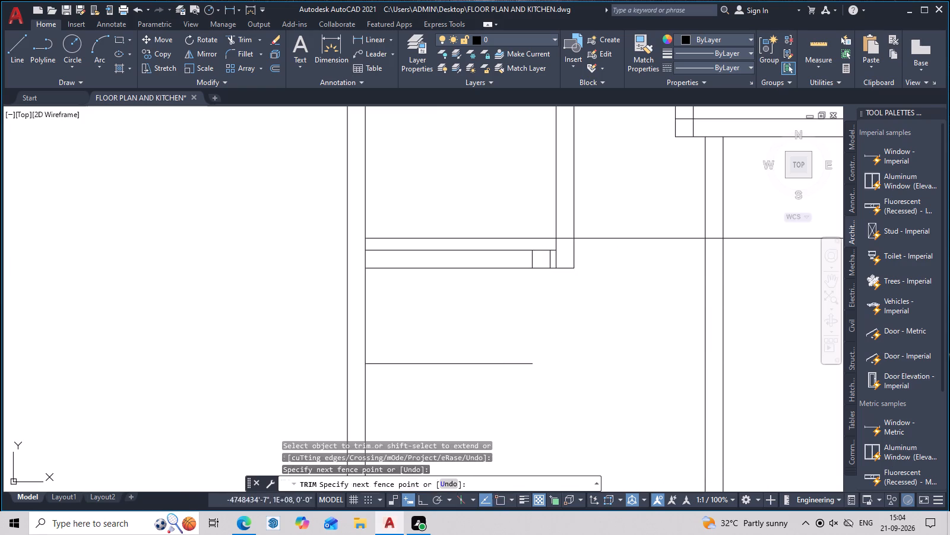
drag(568, 335, 496, 374)
drag(528, 330, 521, 332)
Trim the short vertical partition at the 8' offset line and clear the leftover old horizontal wall lines below it.
drag(581, 243, 547, 271)
drag(585, 256, 511, 259)
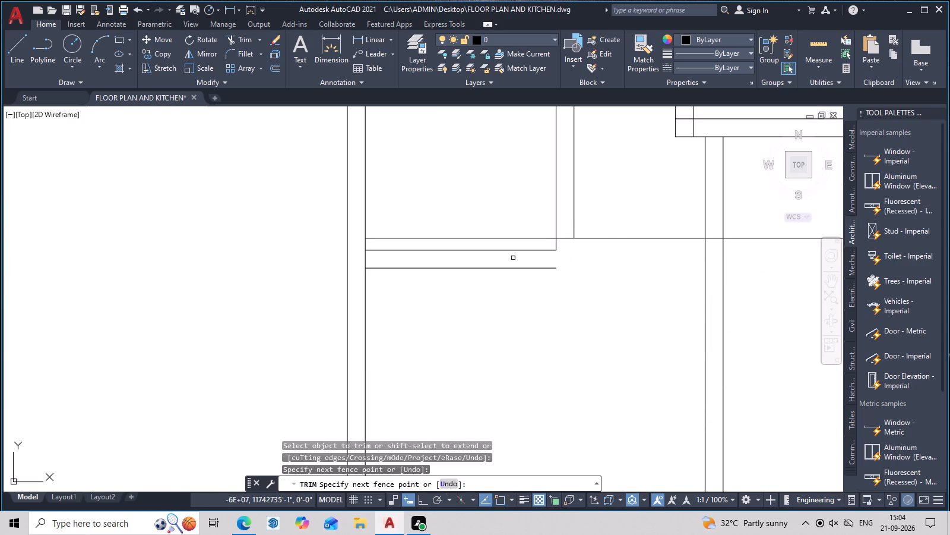
drag(511, 259, 513, 258)
drag(562, 247, 524, 260)
drag(544, 253, 532, 277)
drag(544, 273, 537, 295)
scroll(571, 301, down, 2)
middle_drag(579, 319, 564, 332)
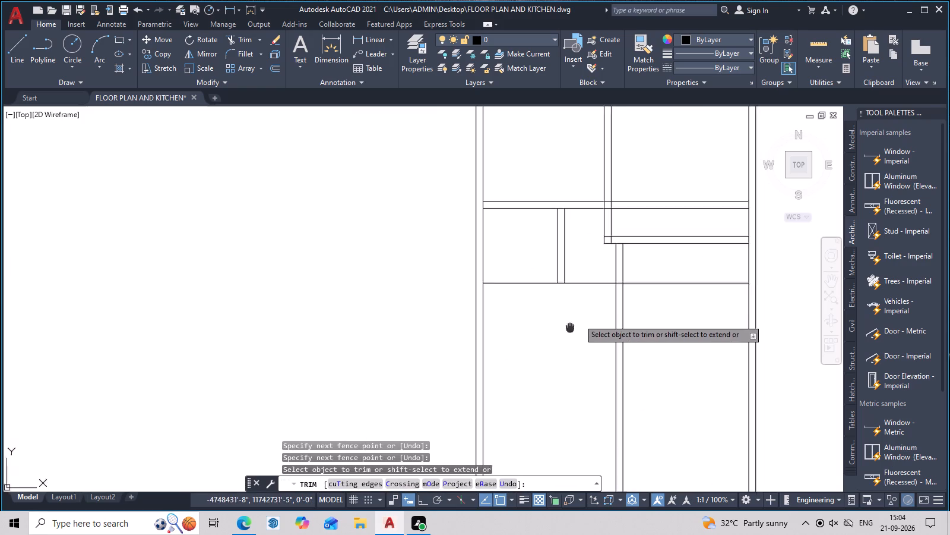
middle_drag(564, 332, 524, 360)
key(Escape)
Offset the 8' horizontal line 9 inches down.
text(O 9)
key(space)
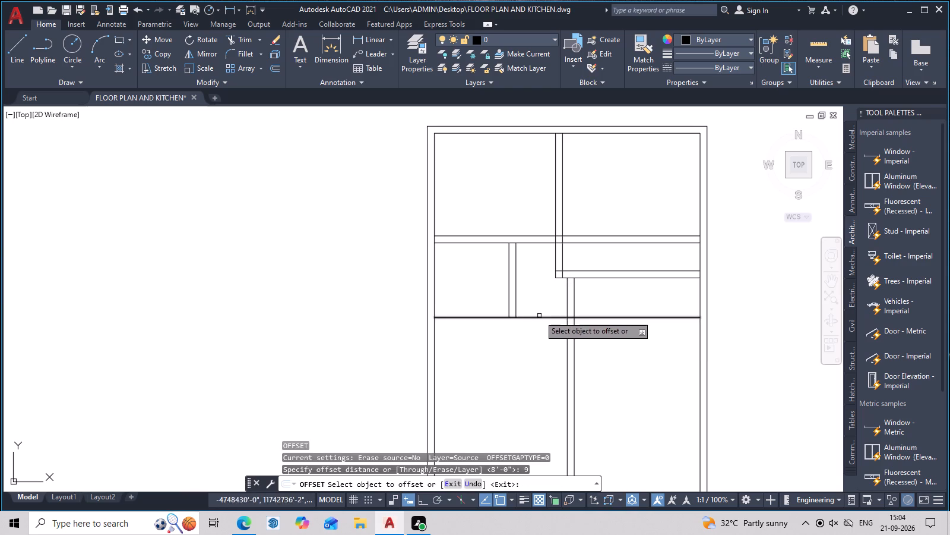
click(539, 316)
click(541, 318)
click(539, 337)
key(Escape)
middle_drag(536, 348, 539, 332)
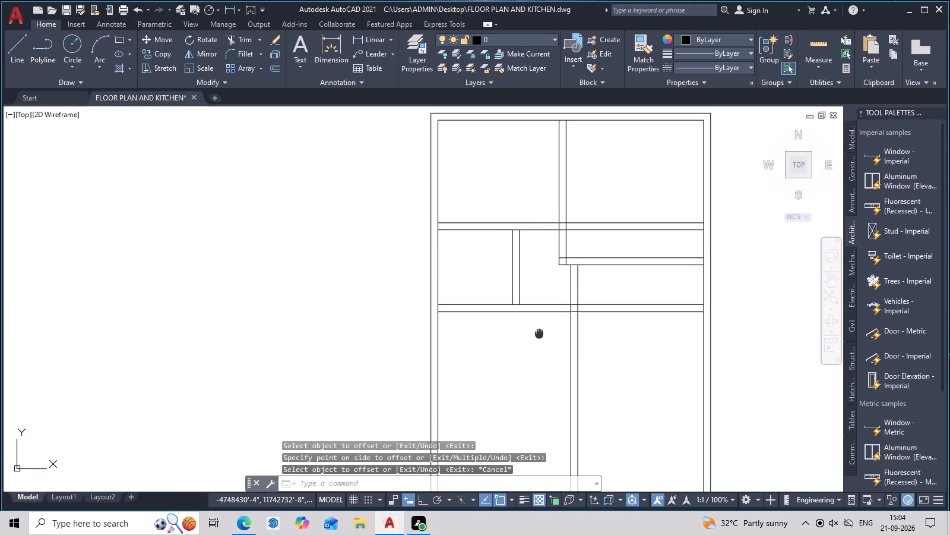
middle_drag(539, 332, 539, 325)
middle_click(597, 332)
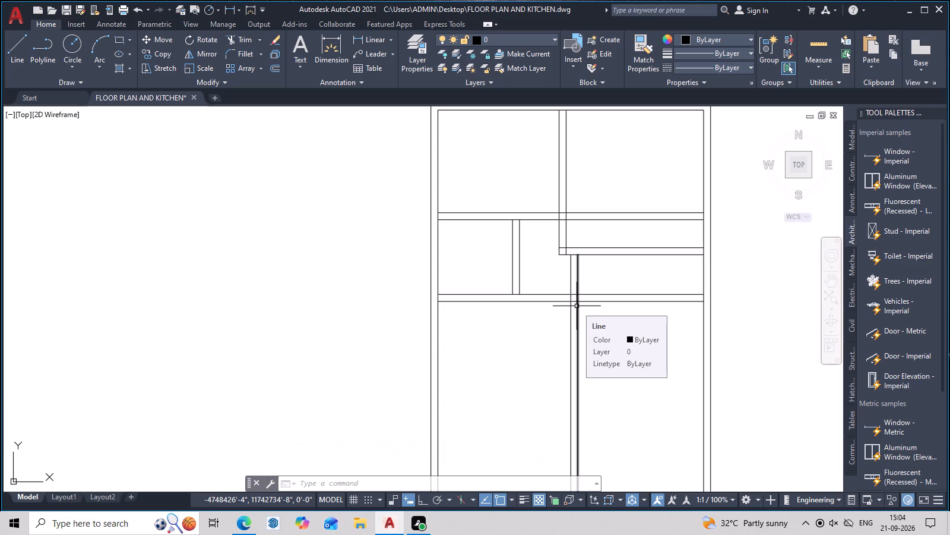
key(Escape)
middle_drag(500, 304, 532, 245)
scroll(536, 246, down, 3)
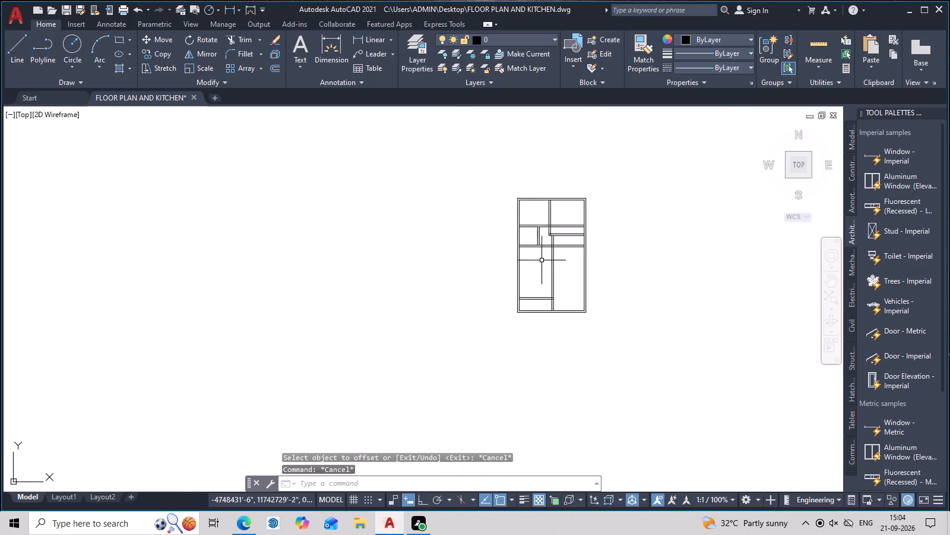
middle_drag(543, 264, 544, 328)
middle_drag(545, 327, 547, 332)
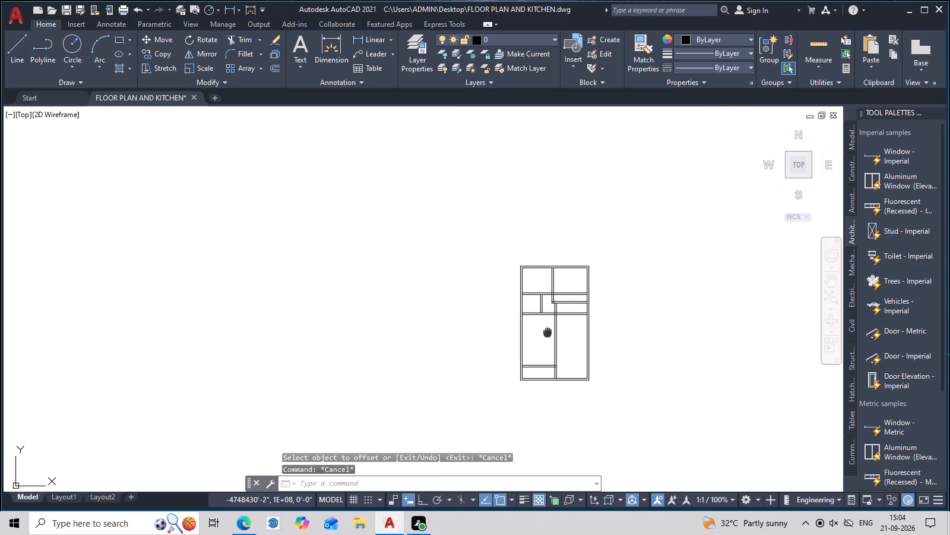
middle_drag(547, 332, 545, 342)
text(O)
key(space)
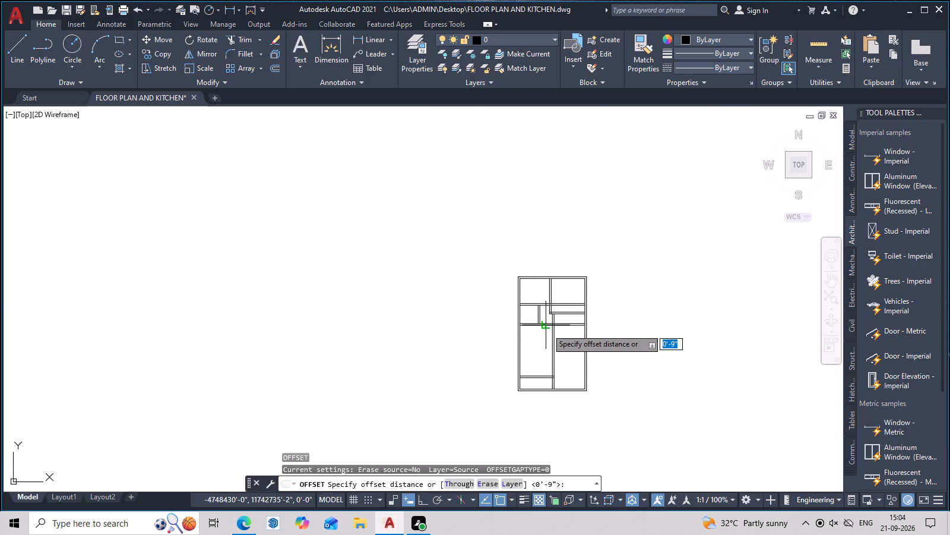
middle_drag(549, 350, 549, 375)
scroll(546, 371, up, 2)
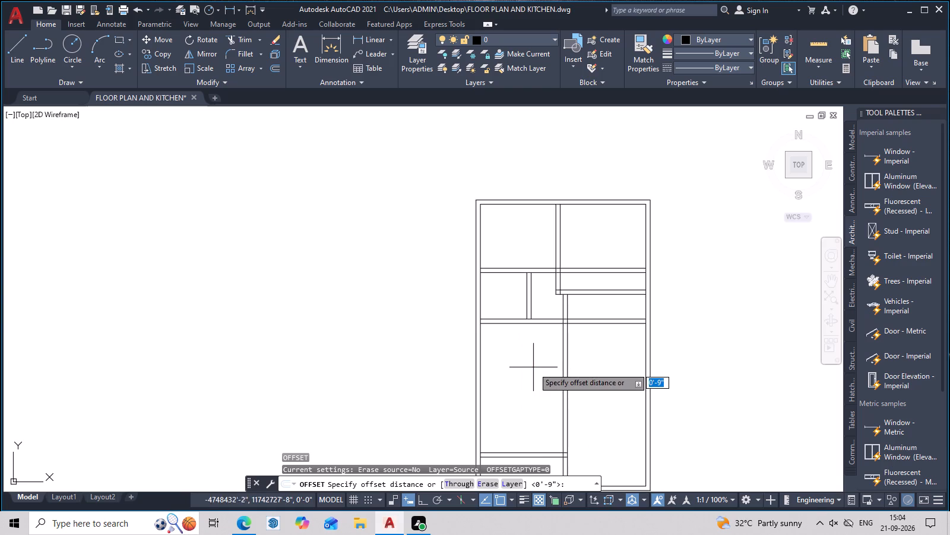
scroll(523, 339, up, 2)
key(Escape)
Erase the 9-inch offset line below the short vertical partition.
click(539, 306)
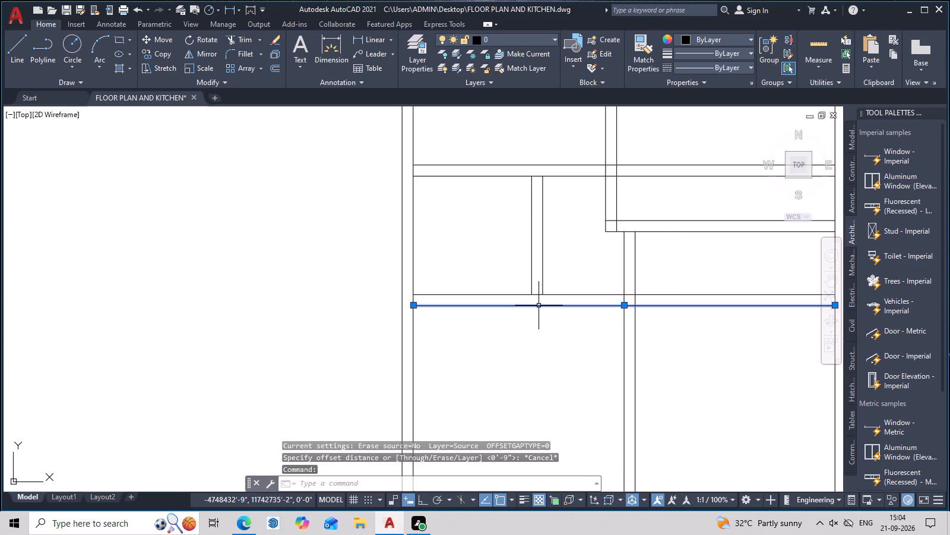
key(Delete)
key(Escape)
Offset the horizontal line at the foot of the short vertical partition 5 inches down to form a thin partition.
text(O)
key(space)
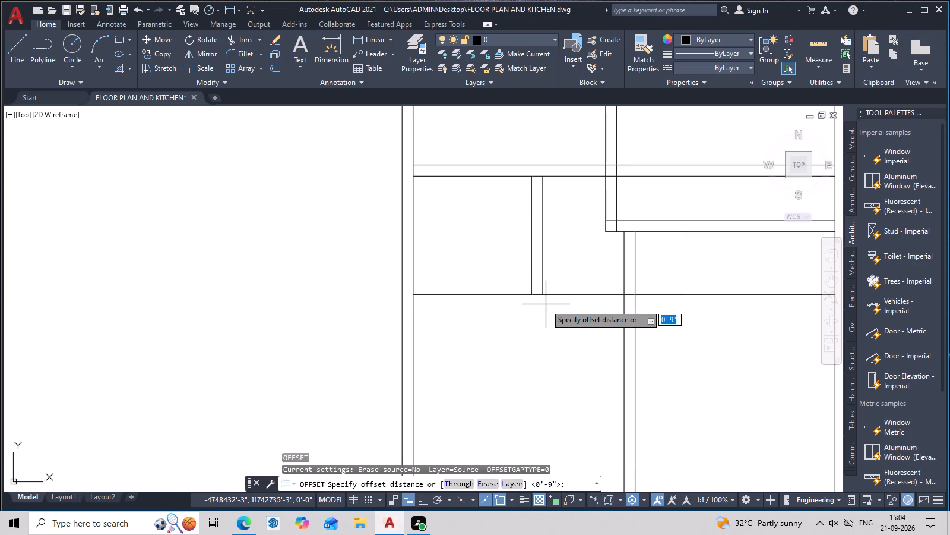
key(5)
key(space)
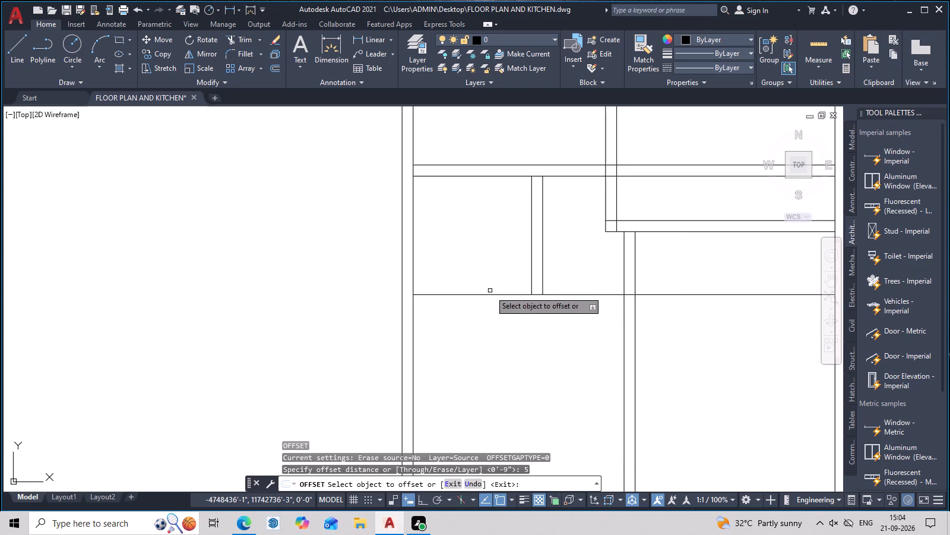
click(491, 294)
click(491, 321)
middle_drag(491, 321, 497, 298)
key(Escape)
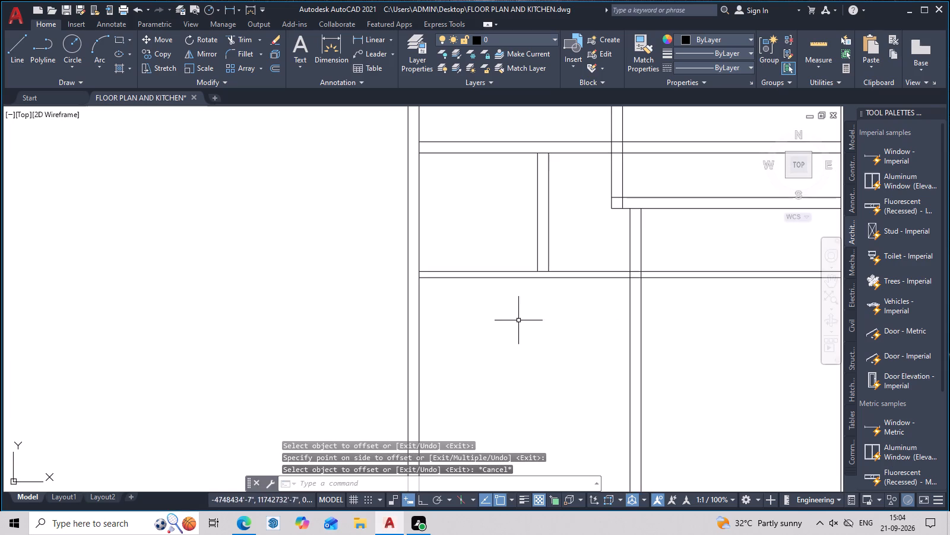
Offset the lower line of the 5-inch horizontal partition 4' down.
text(O)
key(space)
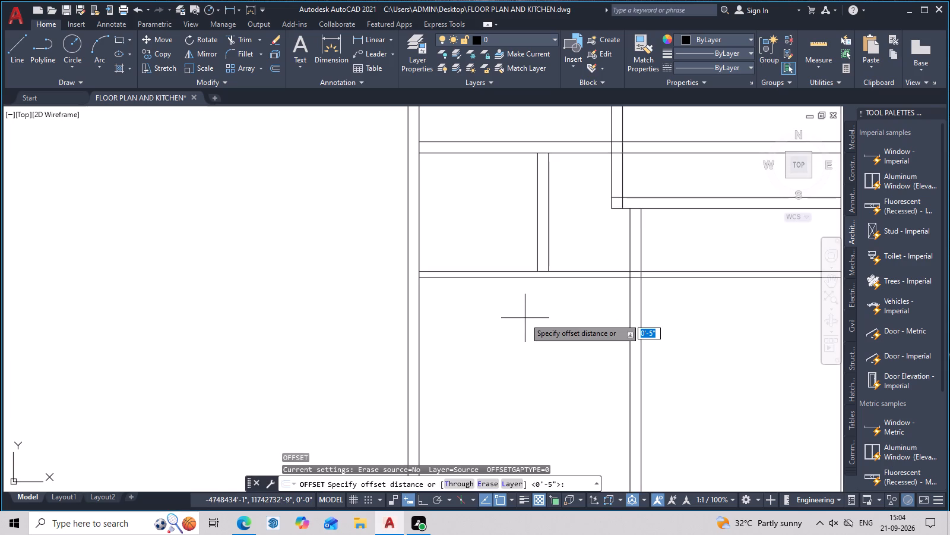
key(4)
text(')
key(space)
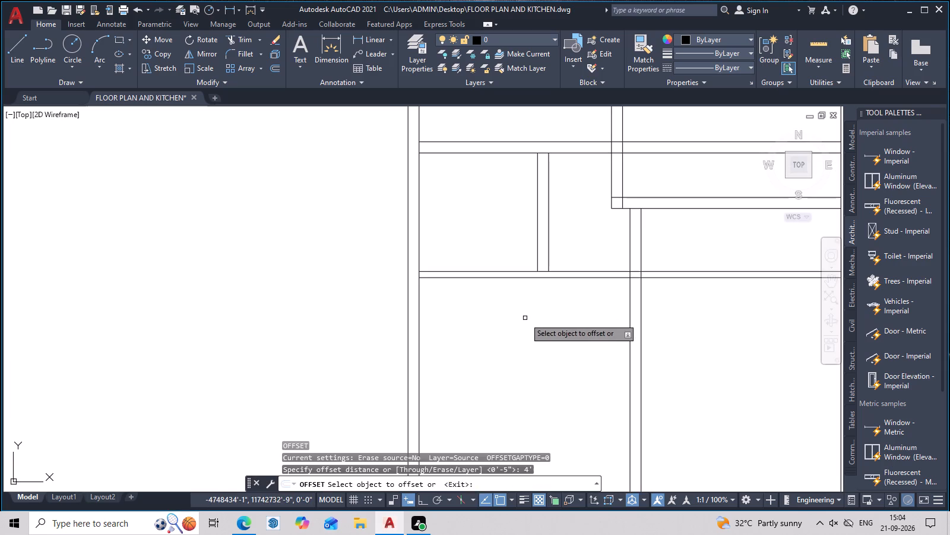
click(509, 277)
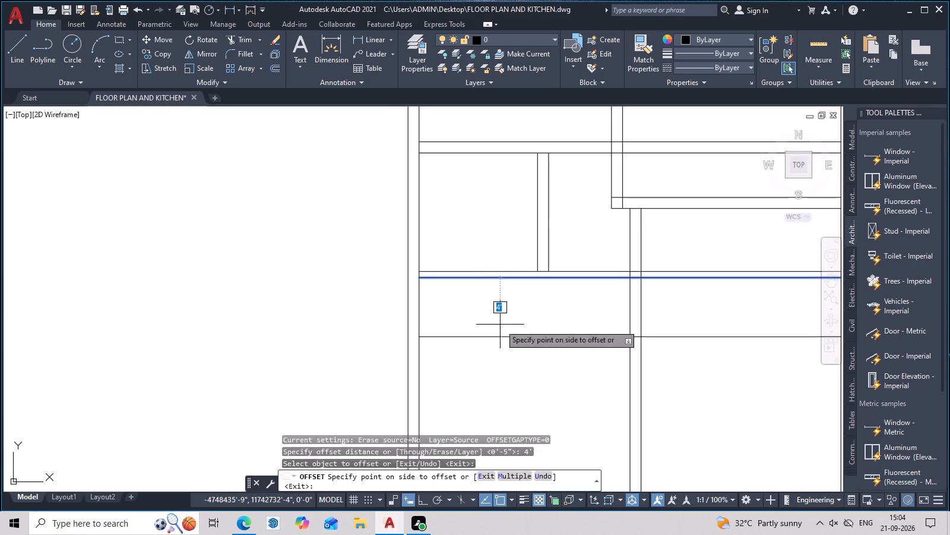
click(500, 325)
key(space)
Offset the 4' horizontal line 5 inches down to form a second thin partition.
key(space)
text(5)
key(space)
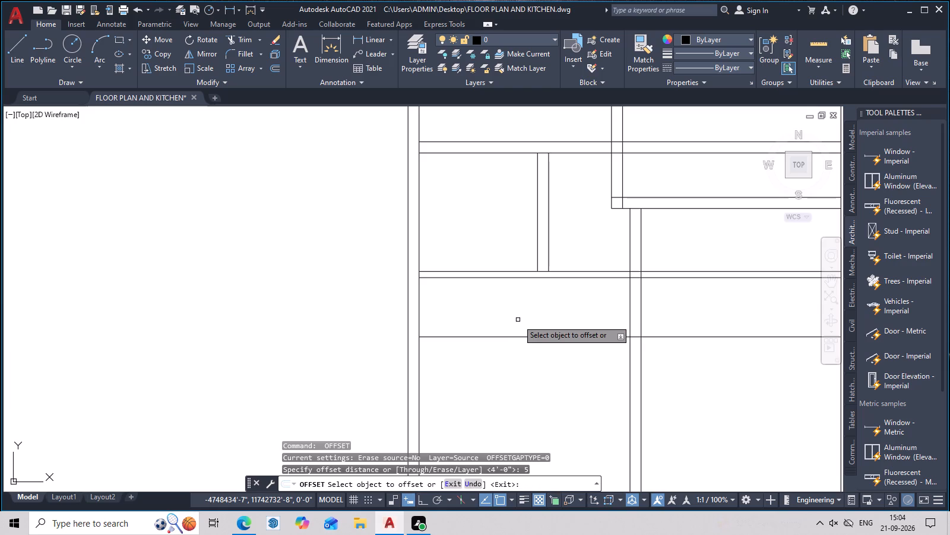
click(496, 336)
click(495, 355)
middle_drag(498, 358, 499, 342)
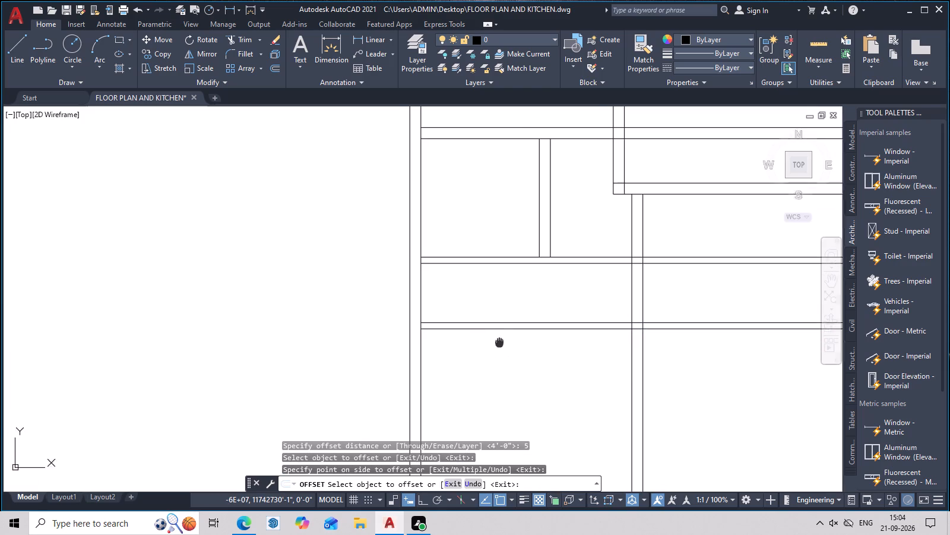
middle_drag(499, 342, 500, 337)
key(Escape)
Offset the lower line of the second 5-inch partition 17' down.
text(O)
key(space)
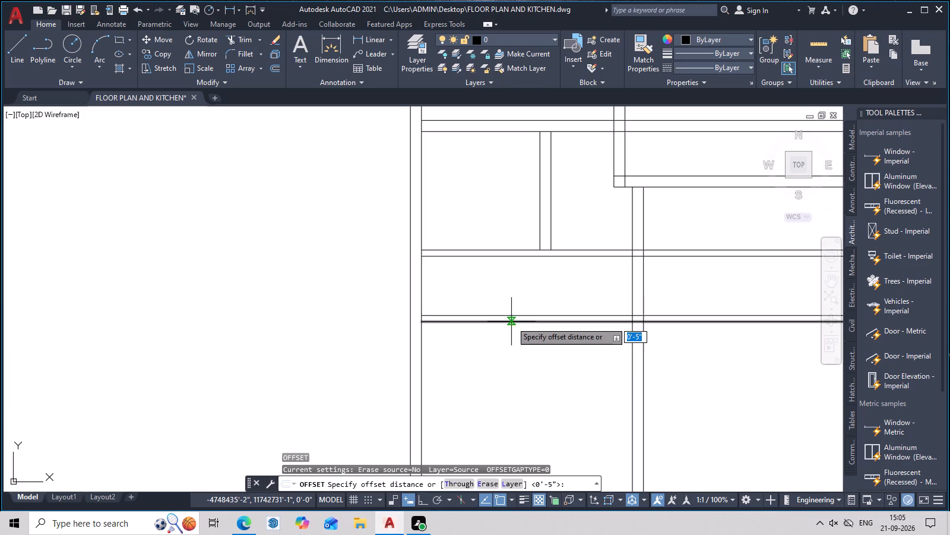
text(17')
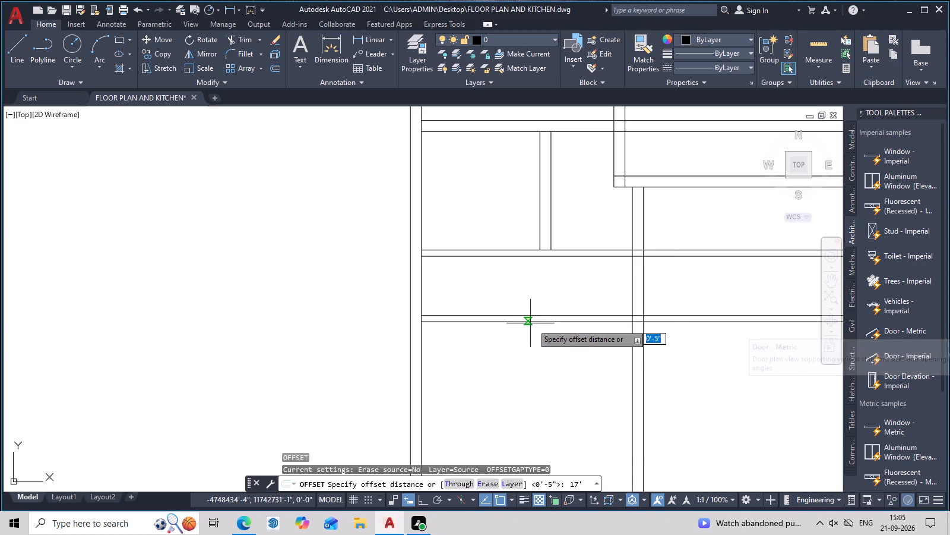
key(space)
click(517, 323)
scroll(510, 355, down, 1)
middle_drag(511, 356, 517, 237)
click(517, 259)
middle_drag(527, 287, 525, 197)
middle_drag(525, 234, 525, 190)
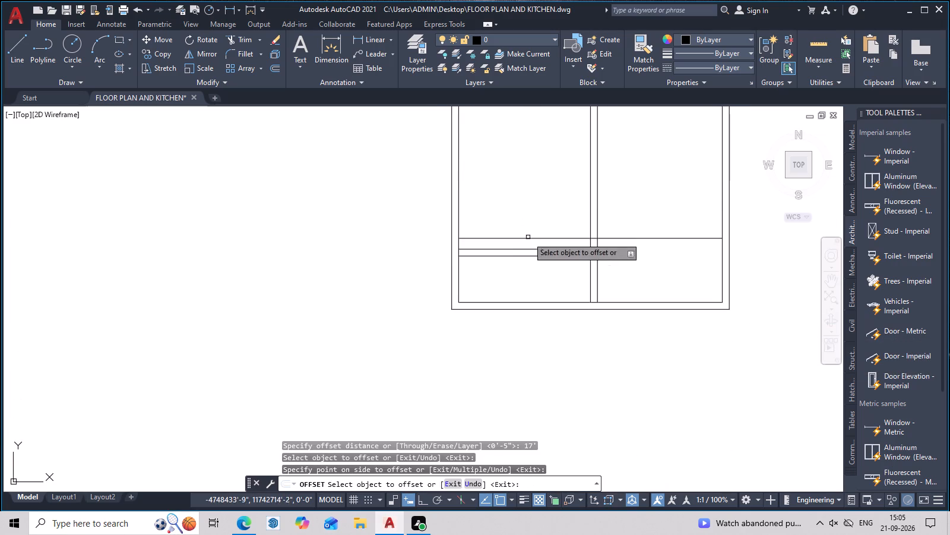
key(Escape)
Erase both lines of the bottom-left room's old horizontal partition.
scroll(536, 250, up, 2)
drag(544, 241, 537, 276)
click(537, 281)
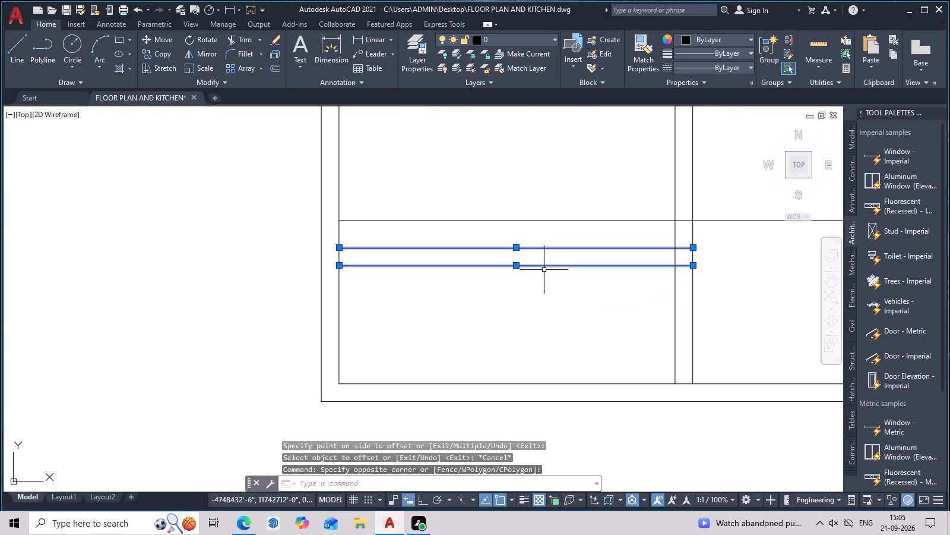
key(Delete)
middle_click(543, 270)
Offset the 17' horizontal line 9 inches down to form the bottom-left room's new top partition.
text(O)
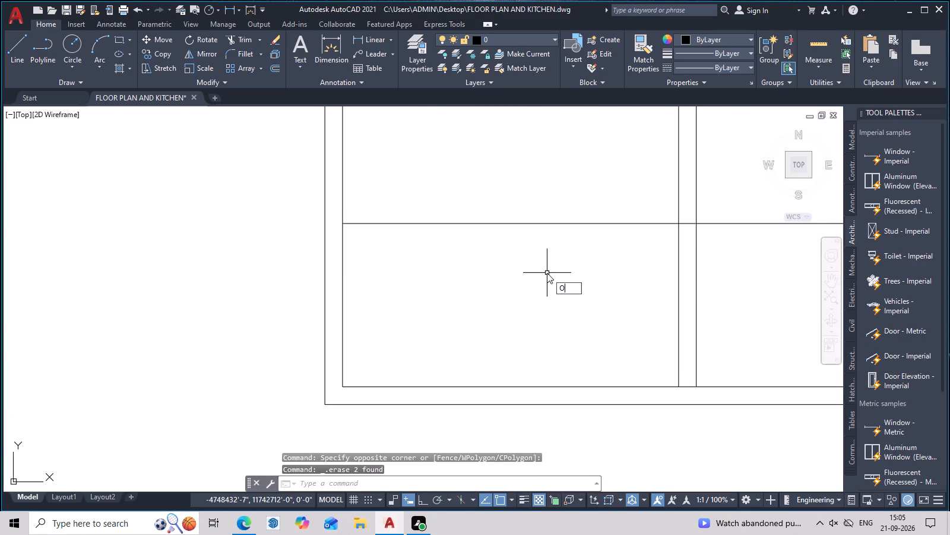
key(space)
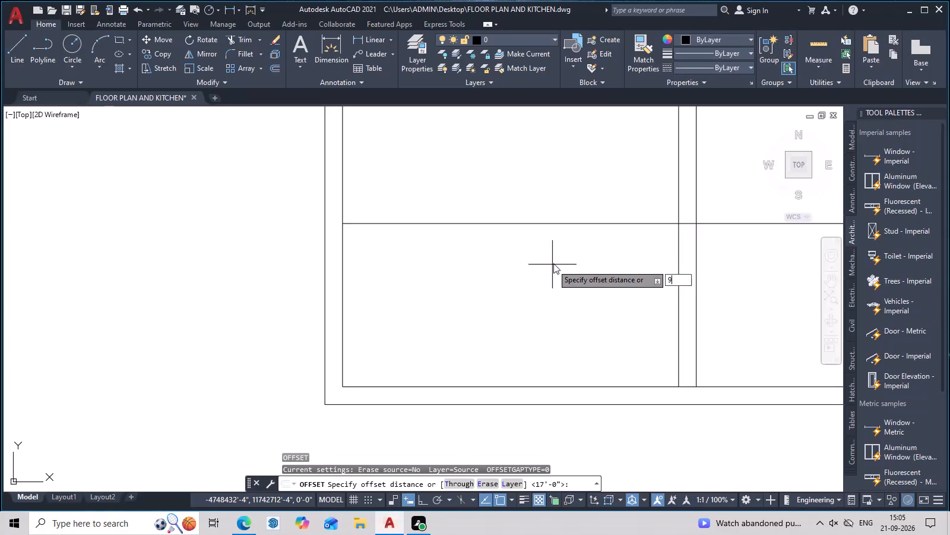
key(9)
key(space)
click(457, 222)
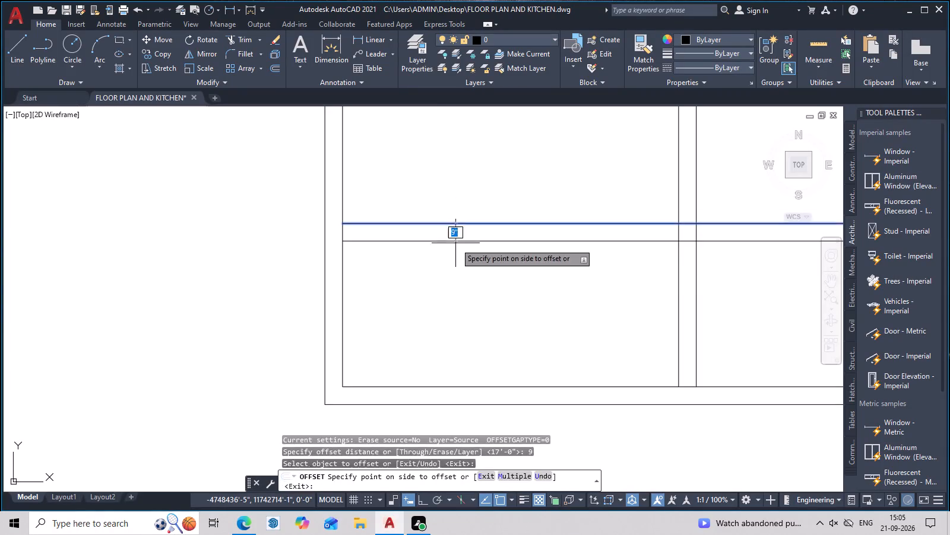
click(455, 256)
key(Escape)
Measure the width and height of the bottom-left room below the new 9-inch partition.
click(819, 46)
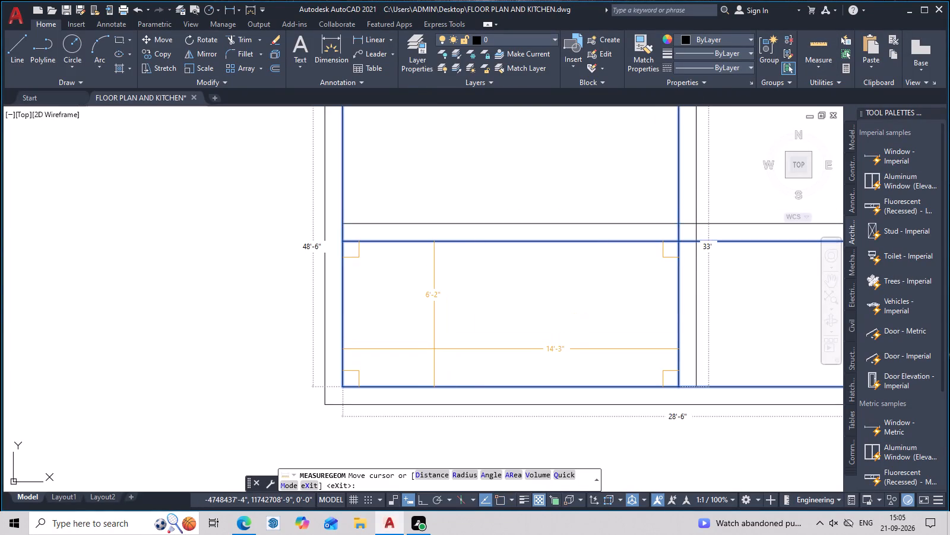
scroll(348, 350, up, 3)
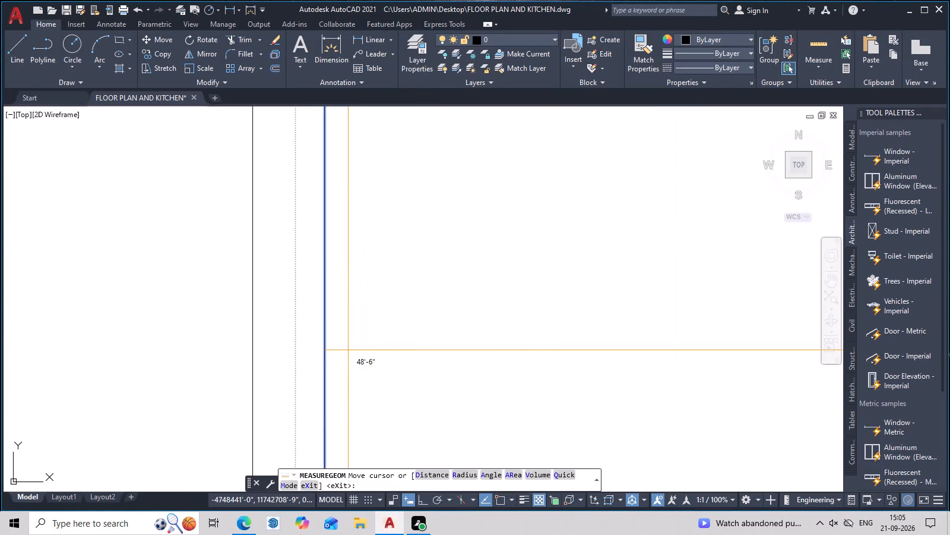
scroll(348, 350, down, 7)
middle_drag(361, 344, 365, 350)
scroll(366, 349, up, 3)
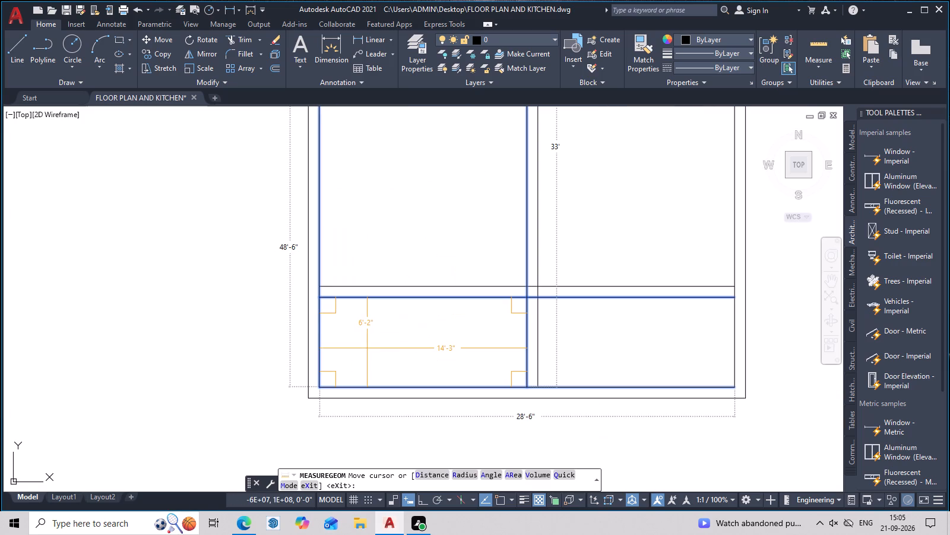
key(Escape)
key(Escape)
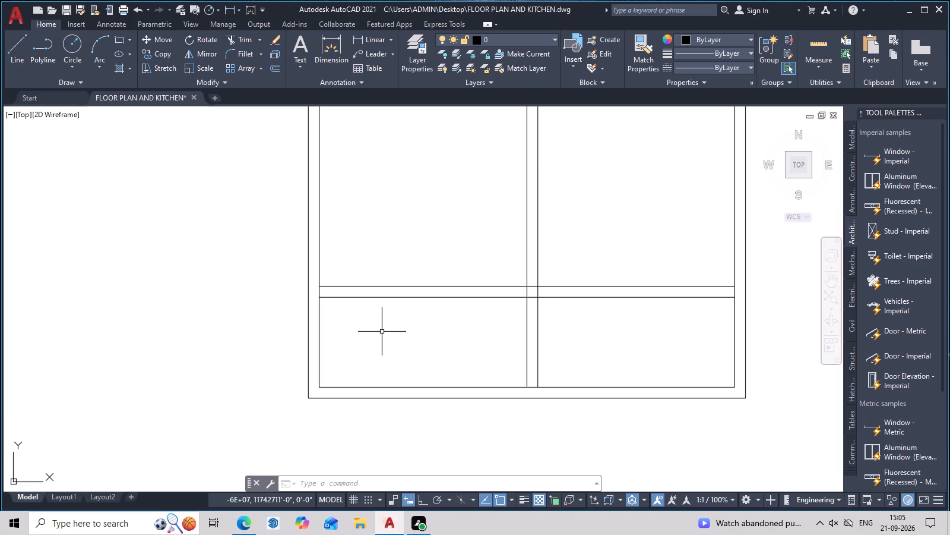
Erase both lines of the 9-inch horizontal partition above the bottom rooms.
scroll(389, 308, down, 4)
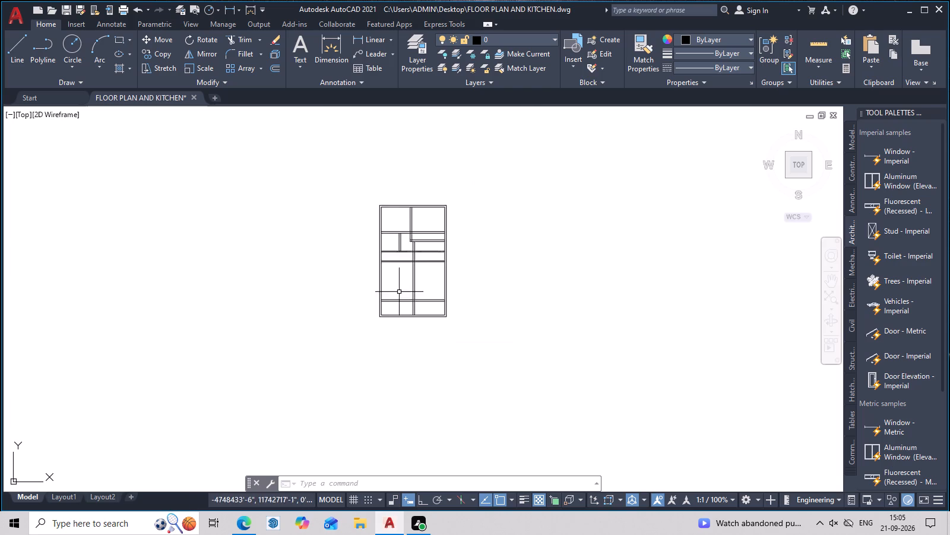
middle_drag(400, 290, 413, 325)
scroll(413, 302, up, 3)
scroll(412, 356, down, 3)
middle_drag(413, 358, 420, 304)
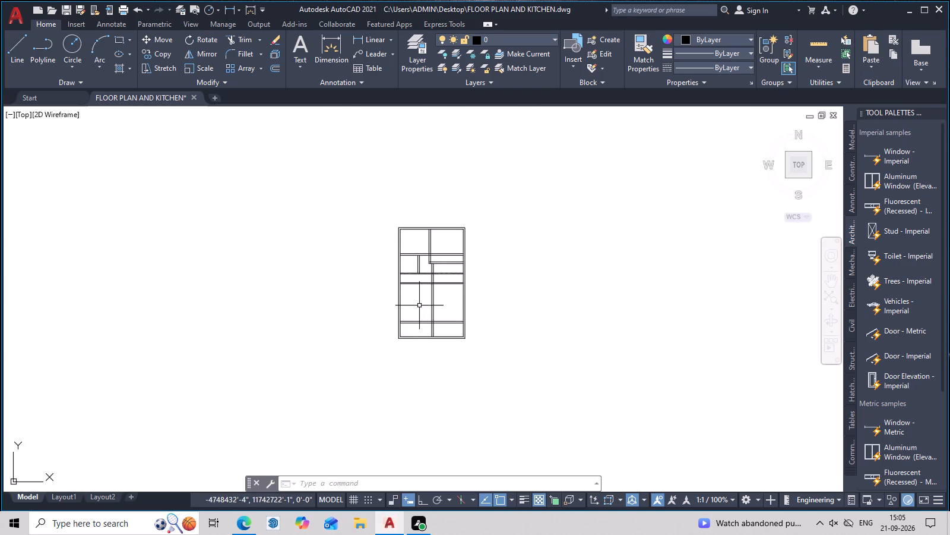
scroll(410, 327, up, 3)
drag(430, 284, 412, 329)
click(410, 336)
key(Delete)
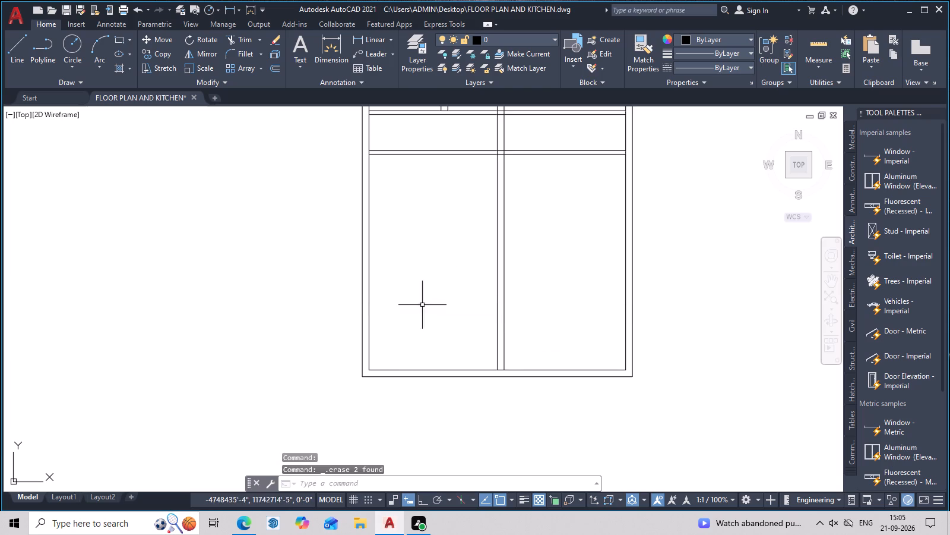
Erase the lower line of the second thin horizontal partition, the one below the 4' passage.
scroll(436, 251, down, 1)
middle_drag(438, 249, 446, 334)
scroll(455, 280, up, 3)
click(457, 264)
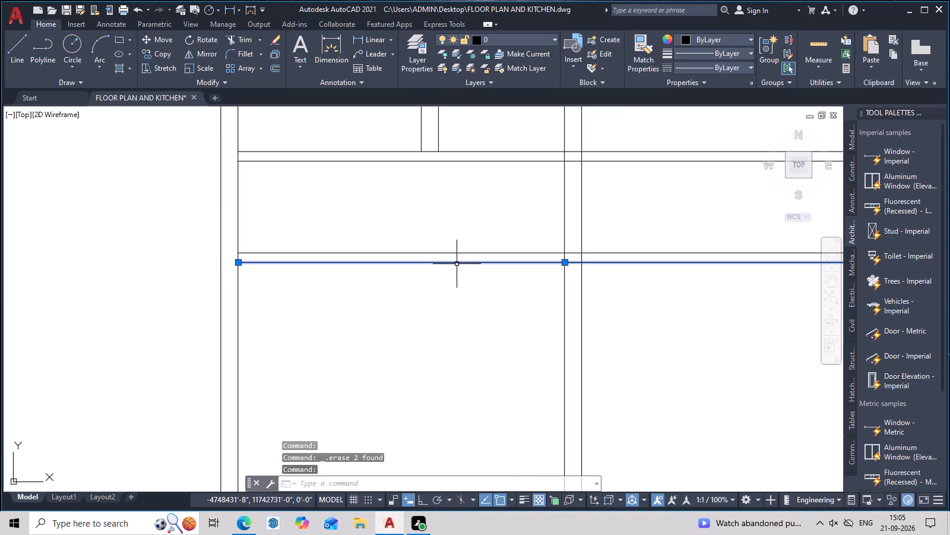
key(Delete)
Offset the remaining line of the second thin partition 6 inches down.
text(O 6)
key(space)
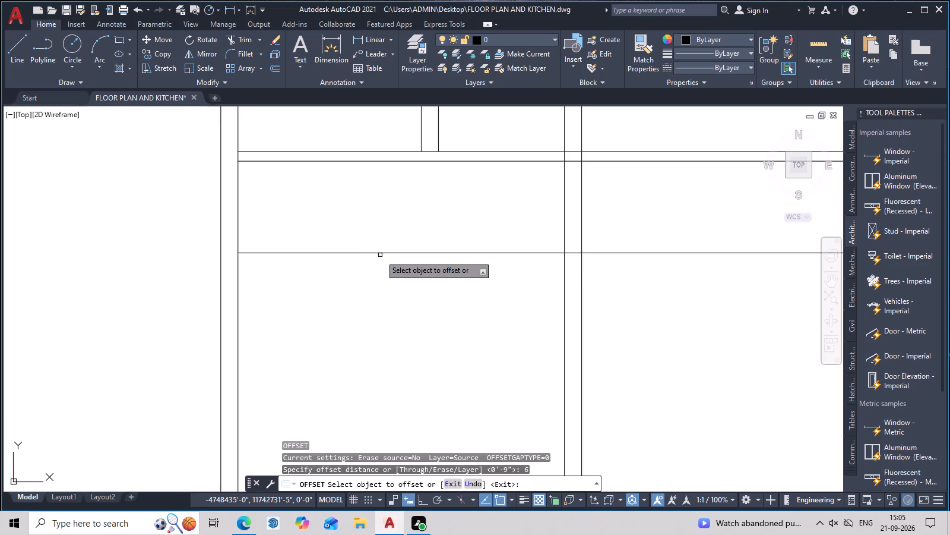
click(383, 253)
click(381, 286)
middle_drag(384, 297, 408, 279)
scroll(408, 281, down, 3)
middle_drag(406, 295, 407, 332)
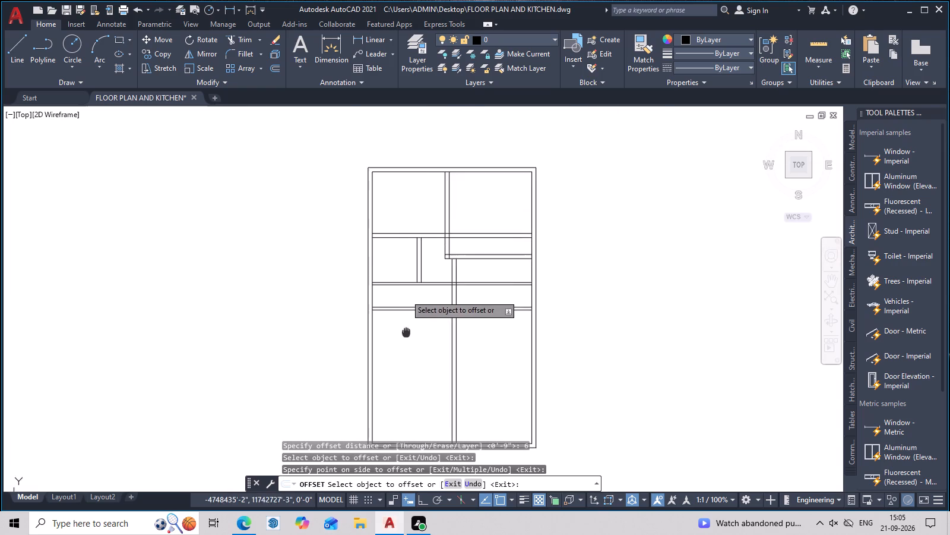
middle_drag(407, 332, 407, 343)
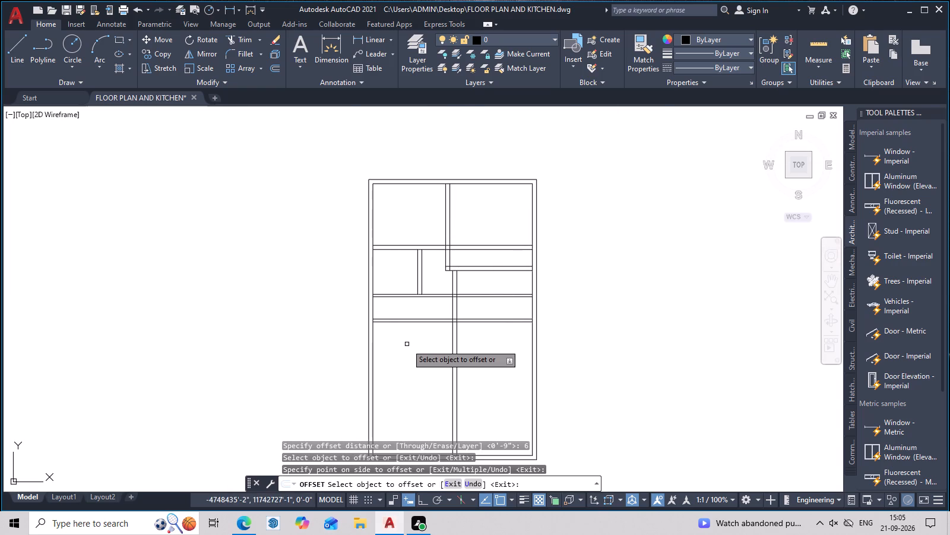
key(Escape)
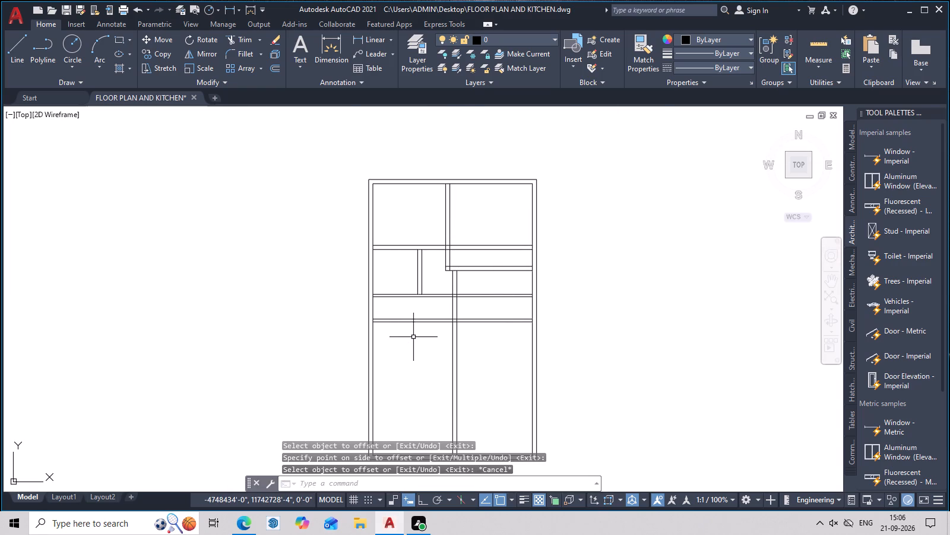
Offset the lower line of the 6-inch horizontal partition 17' down.
key(o)
key(space)
text(17)
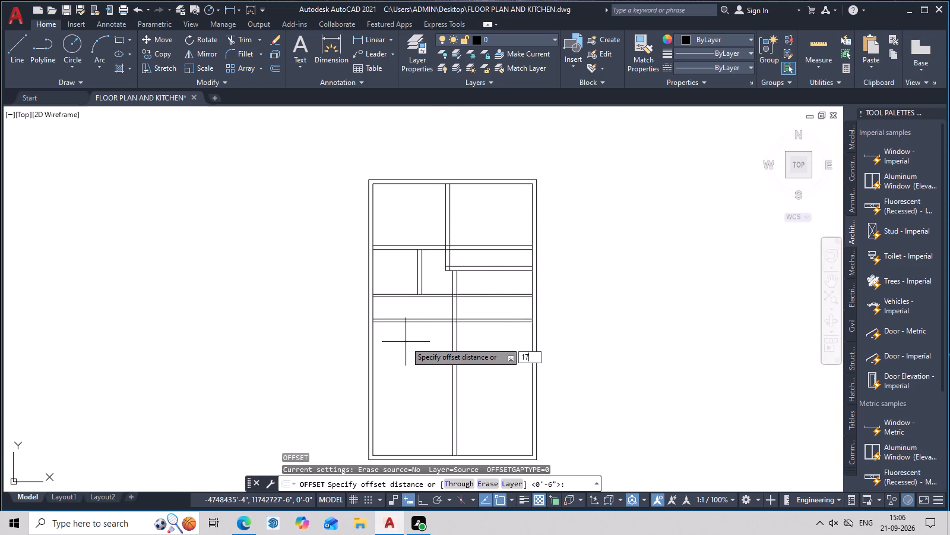
key(apostrophe)
key(space)
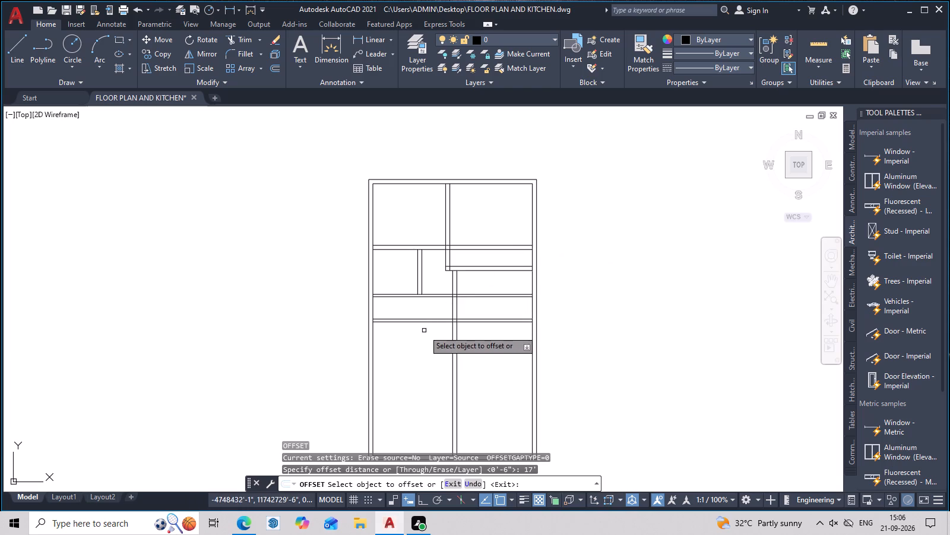
scroll(429, 327, up, 2)
click(435, 316)
scroll(420, 357, down, 2)
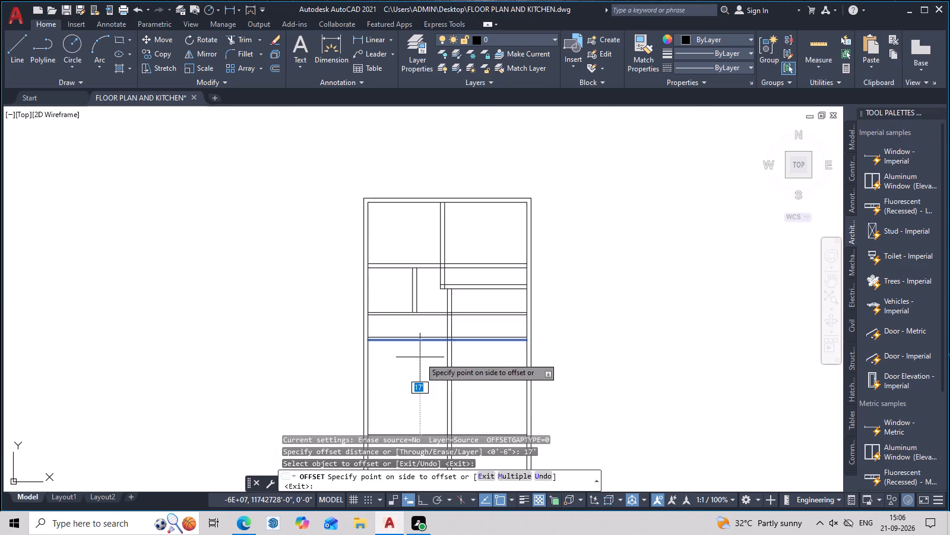
middle_drag(420, 358, 428, 291)
click(417, 319)
middle_drag(420, 335, 420, 316)
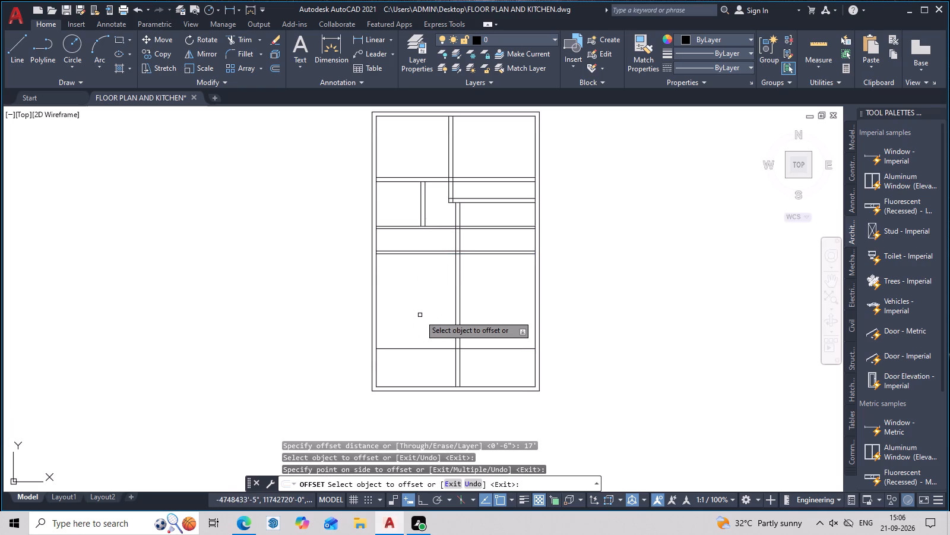
key(Escape)
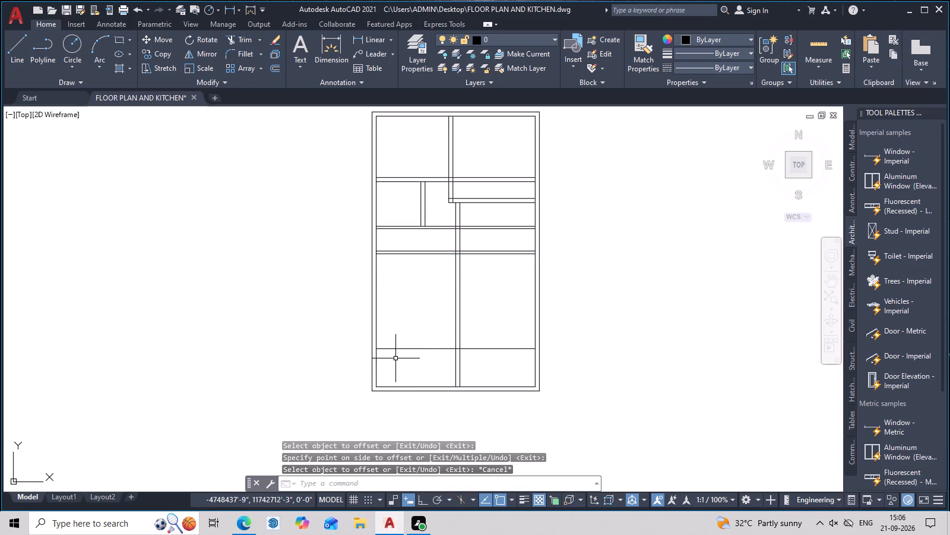
Offset the new 17' horizontal line 9 inches down to form the partition above the bottom rooms.
scroll(398, 344, up, 2)
text(O)
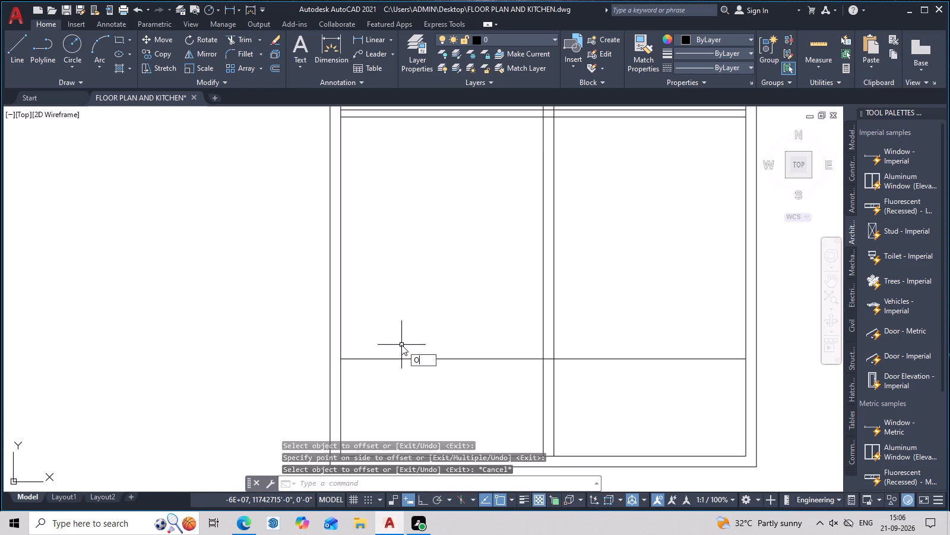
key(space)
key(9)
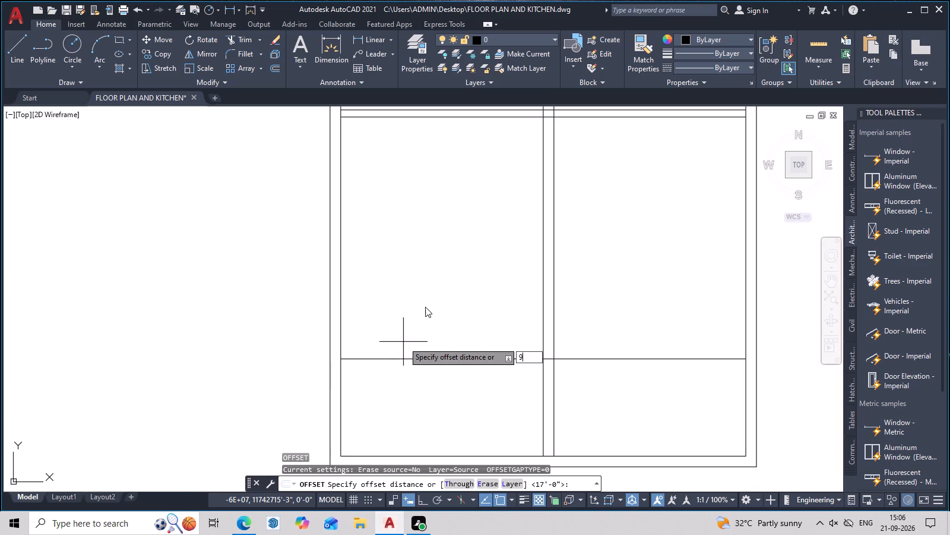
key(space)
scroll(384, 368, up, 2)
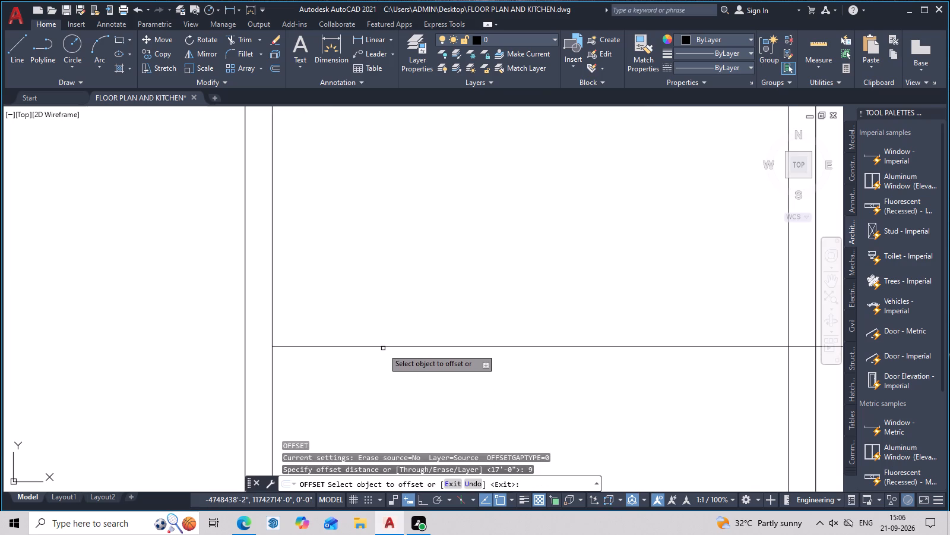
click(384, 348)
click(380, 362)
key(Escape)
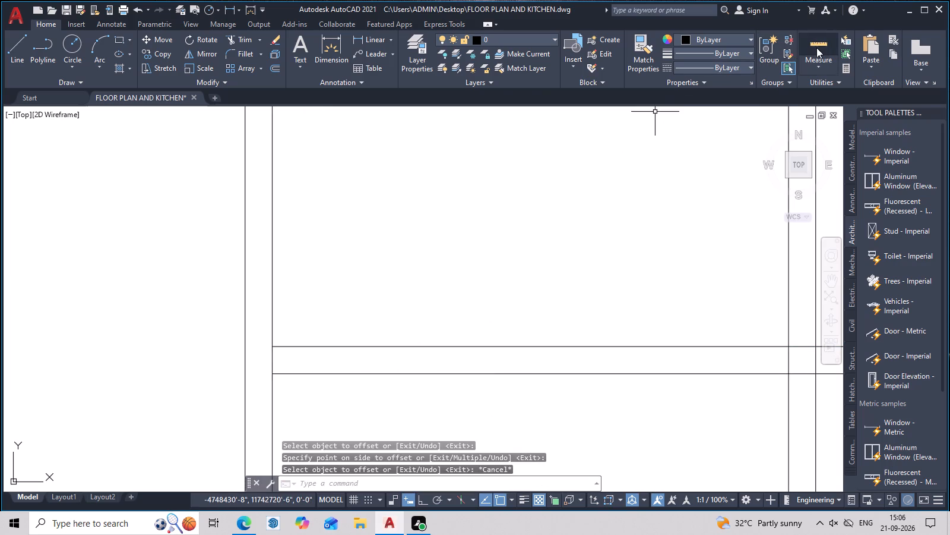
Measure the width and height of the bottom-left room below the rebuilt 9-inch partition.
click(826, 45)
scroll(580, 354, down, 3)
middle_drag(568, 358, 582, 254)
scroll(549, 281, up, 2)
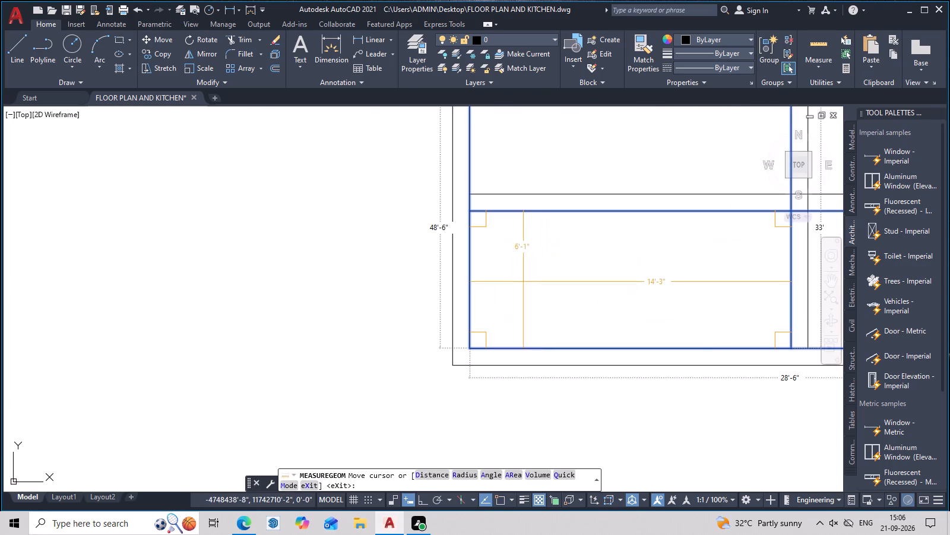
key(Escape)
Measure the left-side rooms and partitions one after another, from the top-left room down to the bottom-left room.
scroll(483, 287, down, 2)
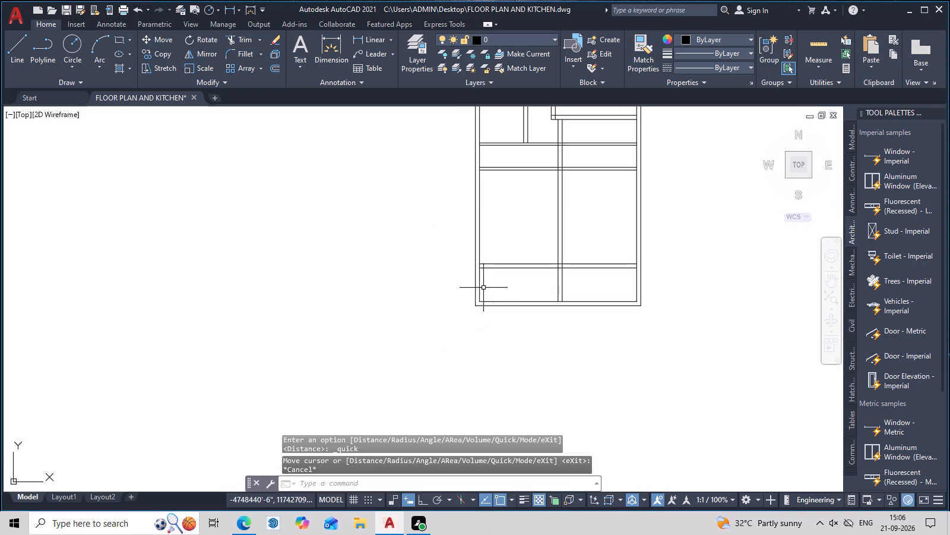
scroll(483, 288, down, 2)
scroll(497, 297, up, 1)
middle_drag(496, 307, 465, 444)
scroll(479, 297, up, 2)
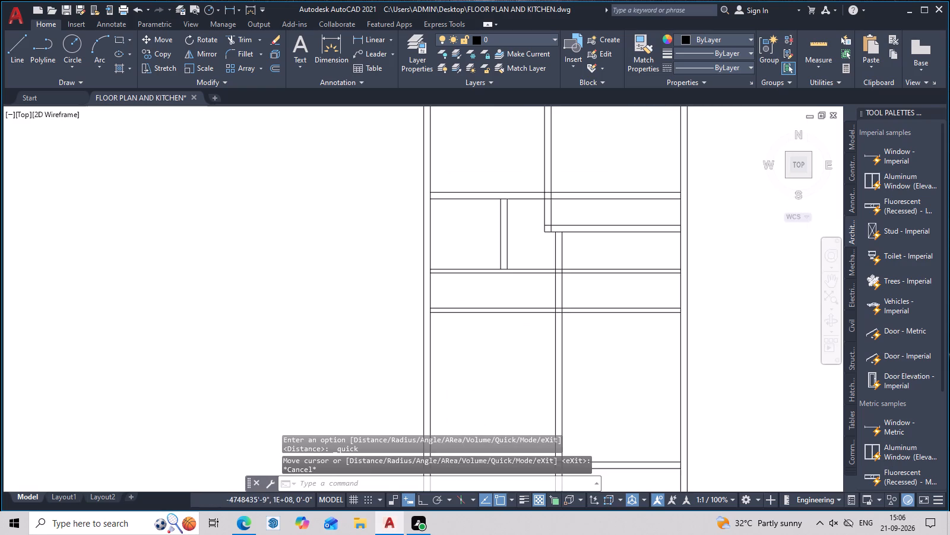
scroll(479, 297, down, 3)
middle_drag(479, 297, 465, 338)
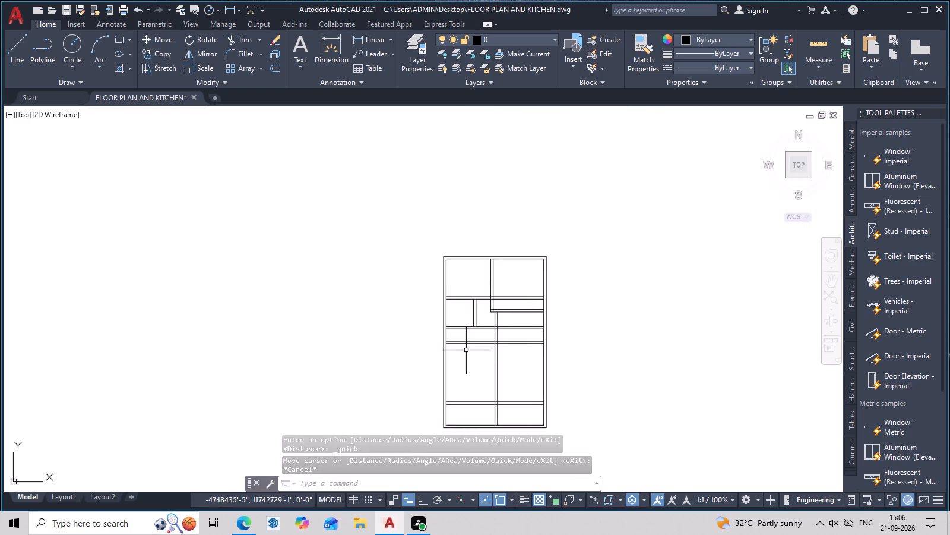
scroll(511, 238, up, 2)
middle_drag(435, 344, 472, 237)
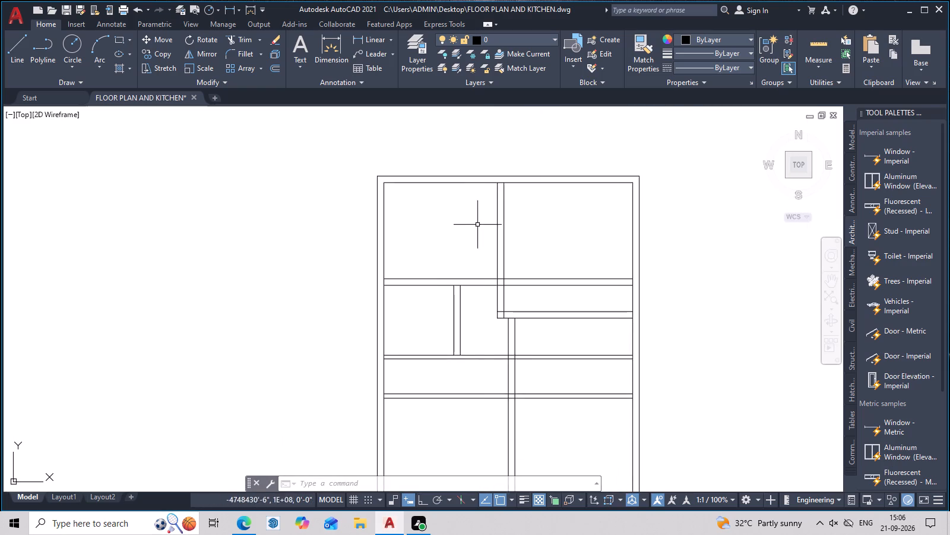
click(825, 34)
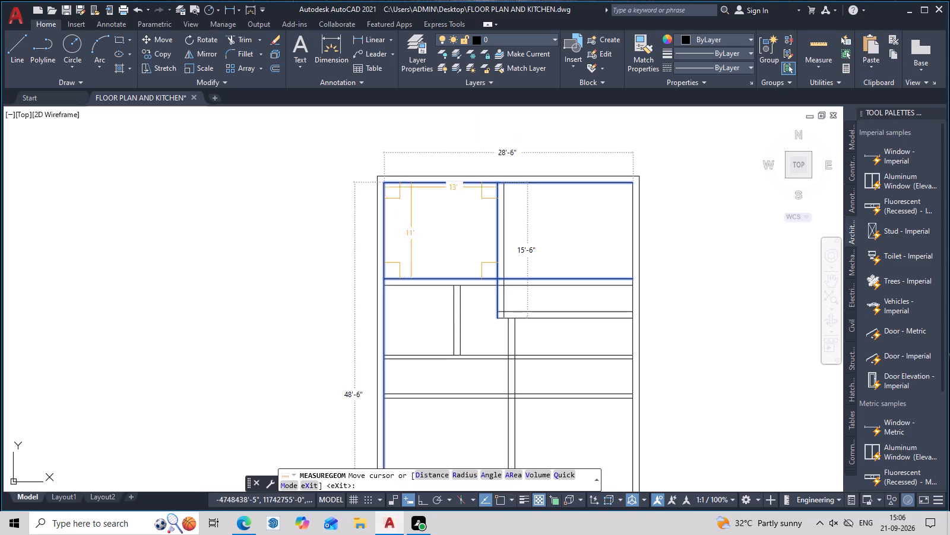
scroll(419, 174, up, 2)
middle_drag(408, 231, 452, 117)
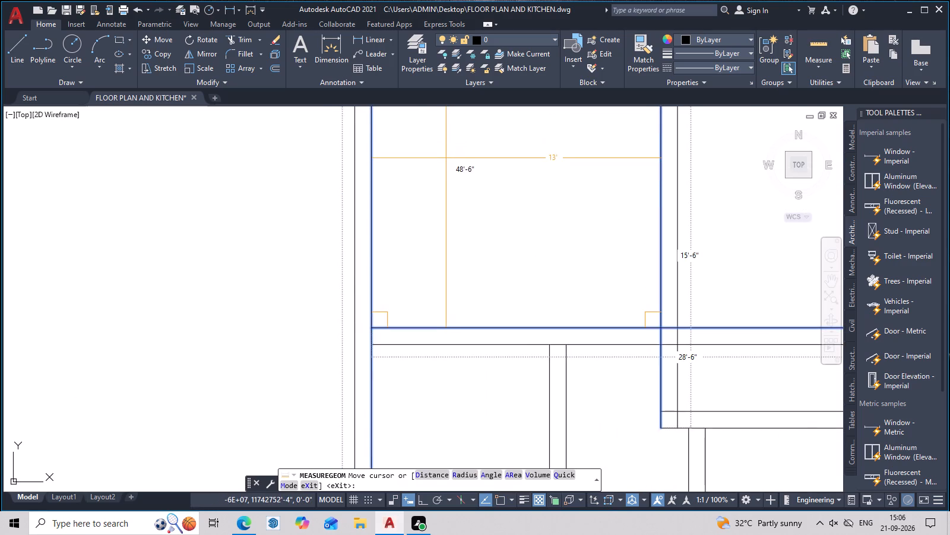
scroll(445, 163, down, 1)
middle_drag(444, 171, 441, 191)
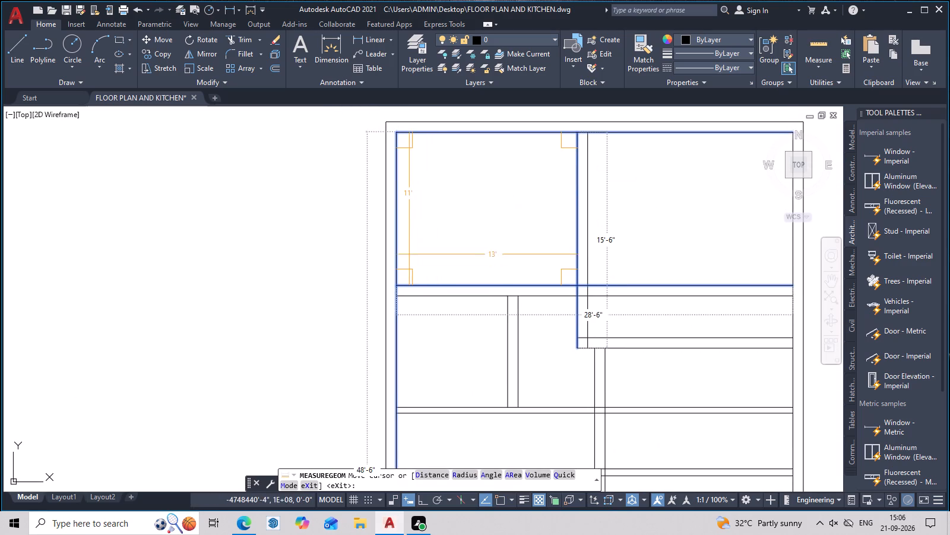
middle_drag(415, 324, 417, 309)
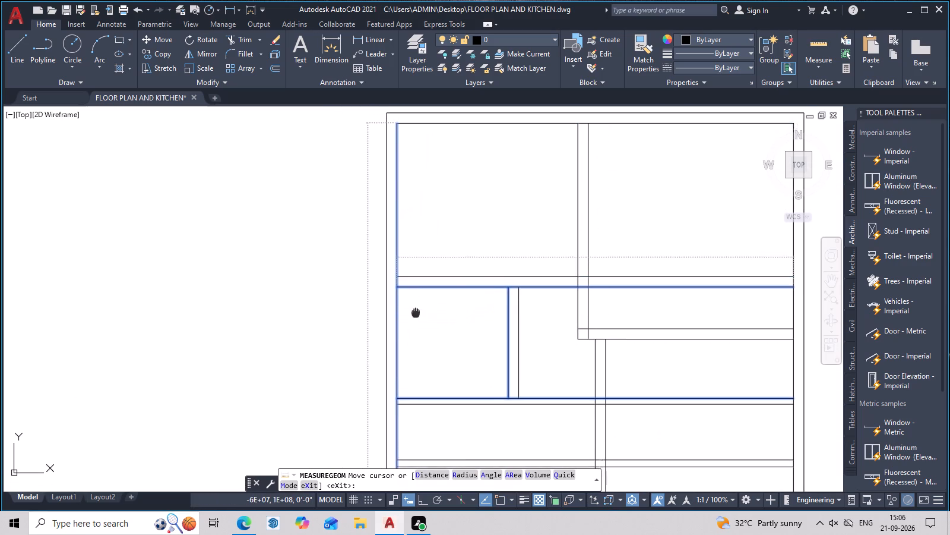
middle_drag(417, 309, 433, 203)
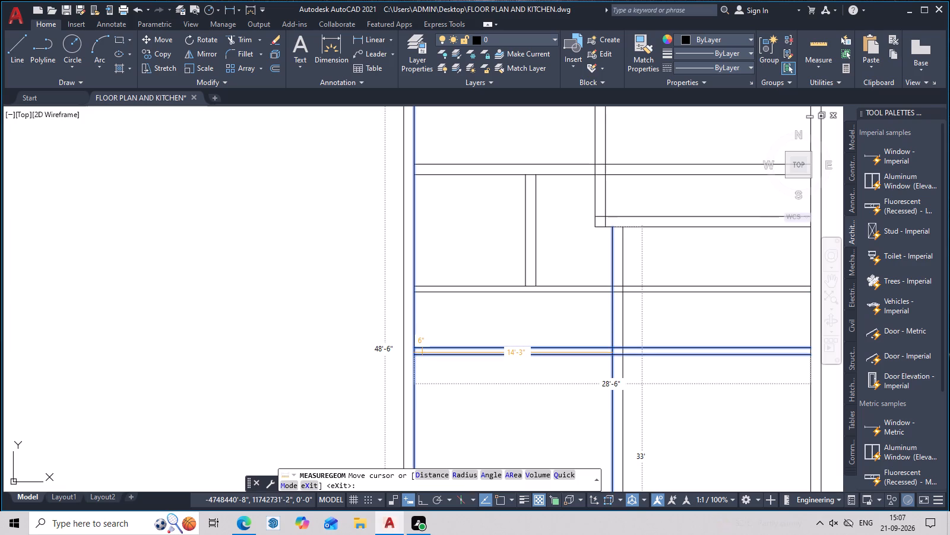
middle_drag(422, 353, 439, 196)
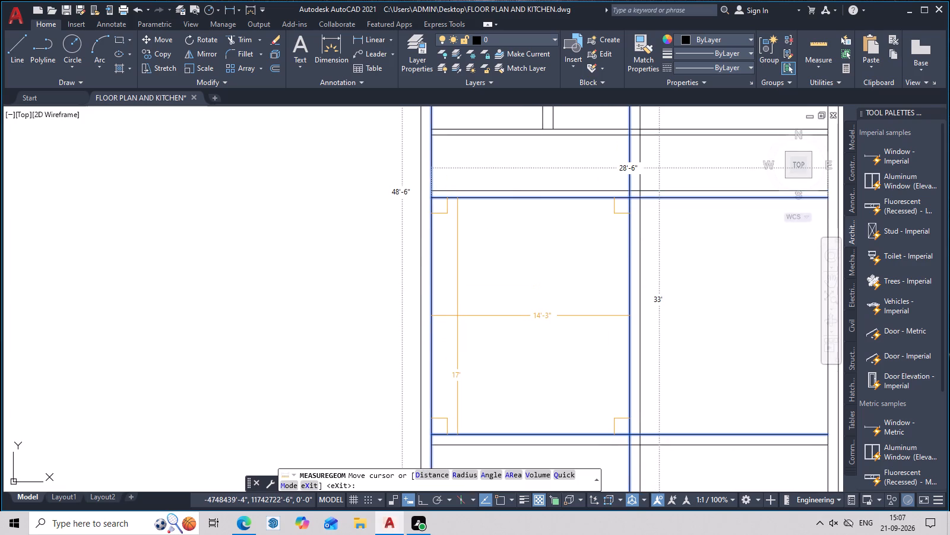
middle_drag(457, 316, 464, 249)
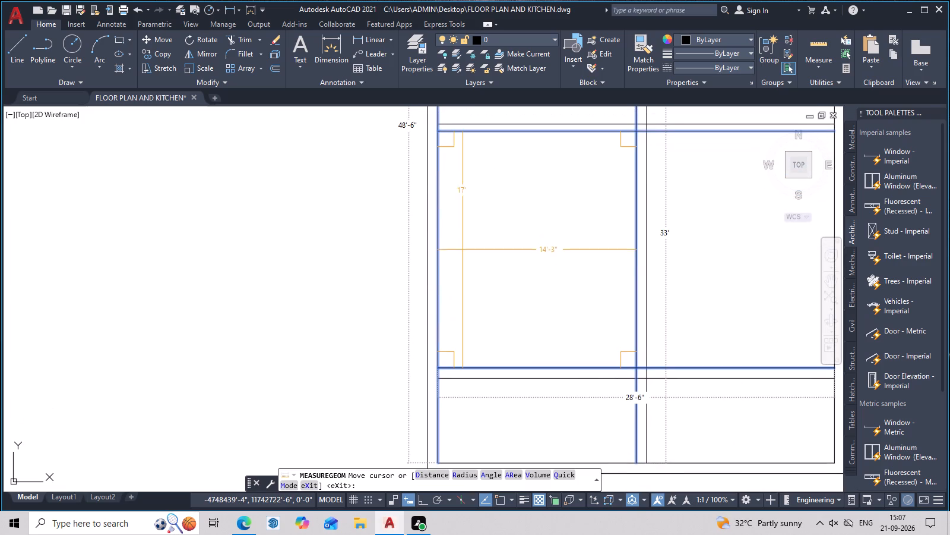
middle_drag(448, 373, 451, 268)
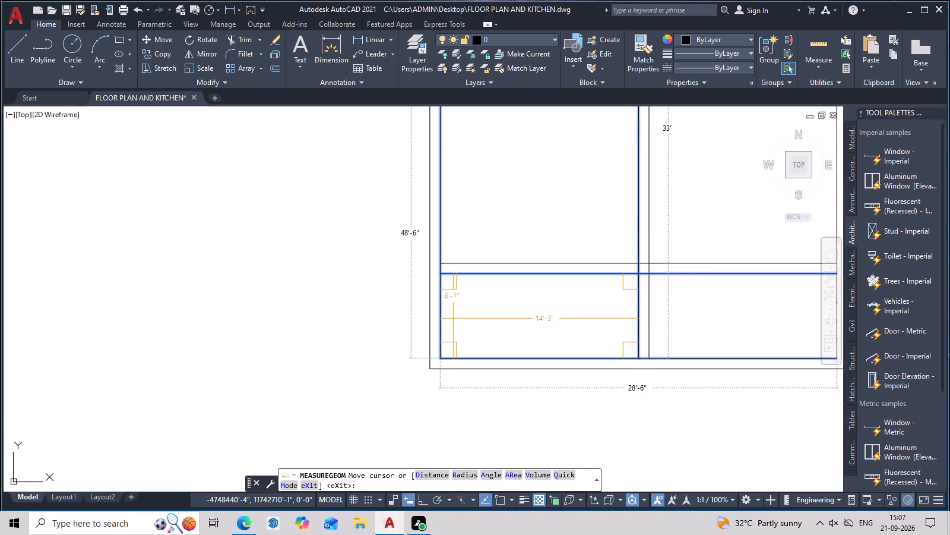
key(Escape)
scroll(470, 347, down, 3)
middle_drag(474, 347, 452, 377)
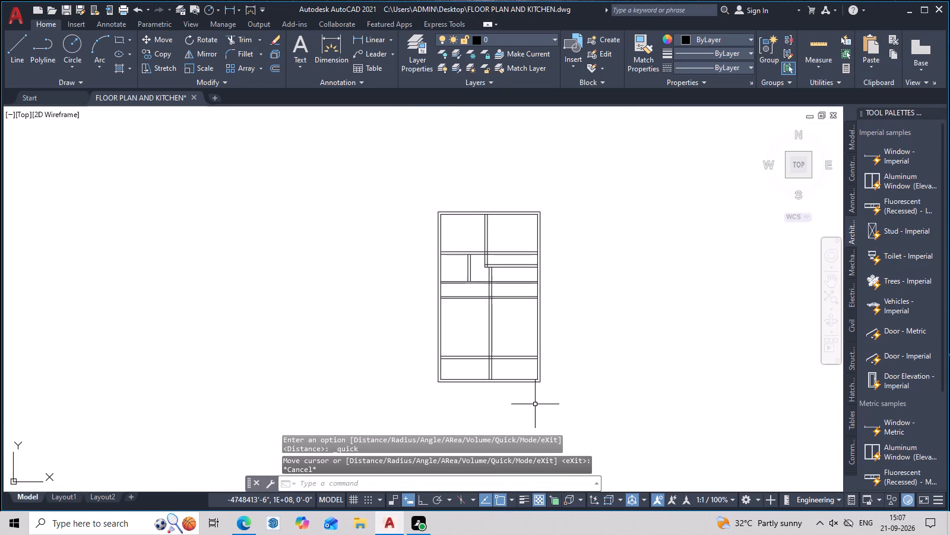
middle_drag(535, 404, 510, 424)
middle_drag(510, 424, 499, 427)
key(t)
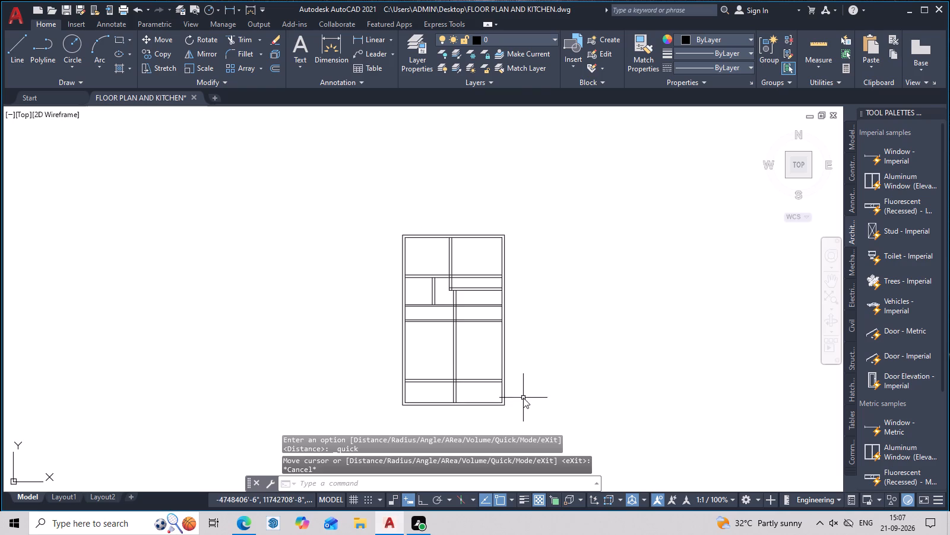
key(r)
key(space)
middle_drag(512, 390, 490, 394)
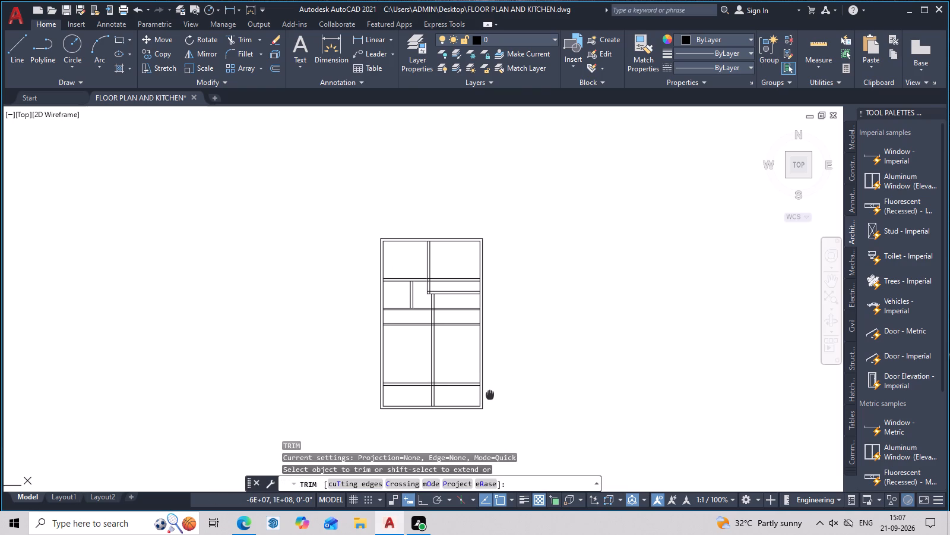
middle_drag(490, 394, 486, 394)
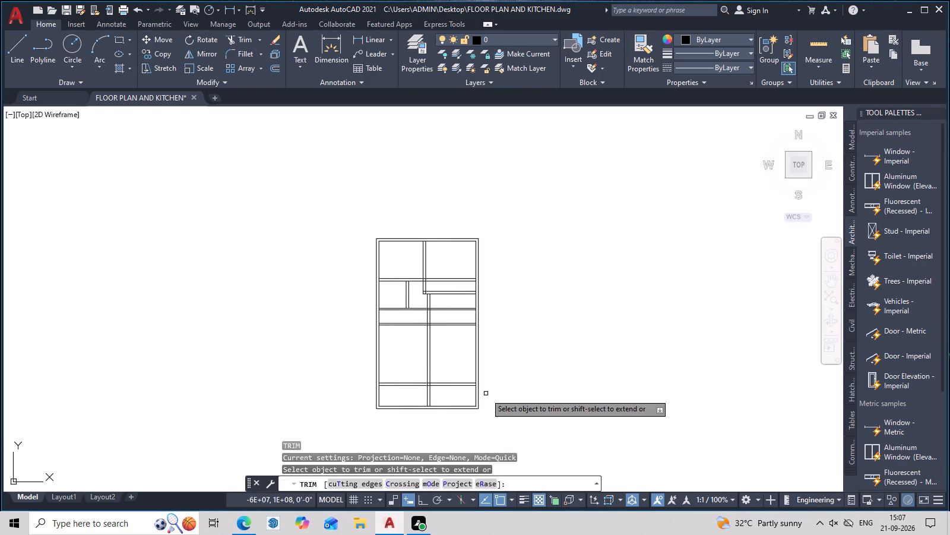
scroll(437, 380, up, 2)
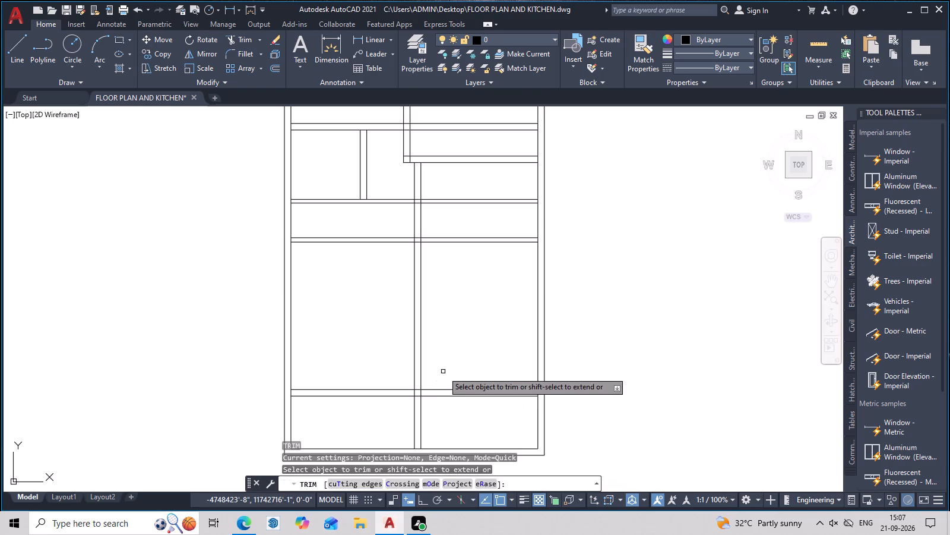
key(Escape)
Trim away the three horizontal partitions' line segments between the central vertical partition and the right outer wall.
scroll(422, 314, down, 1)
middle_drag(408, 282, 416, 332)
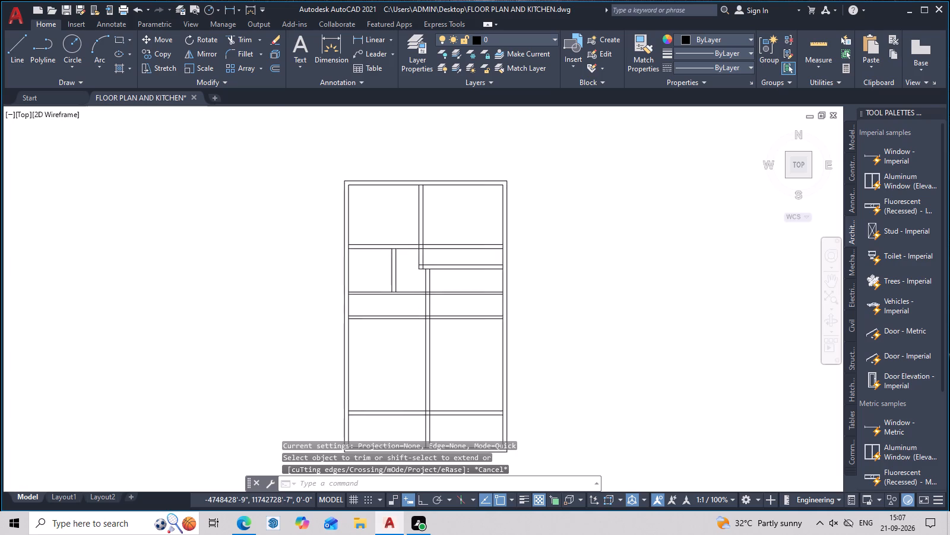
scroll(395, 323, up, 2)
scroll(506, 331, down, 2)
middle_drag(528, 353, 487, 329)
text(TR)
key(space)
scroll(486, 332, up, 1)
middle_drag(486, 314, 486, 275)
drag(487, 191, 496, 357)
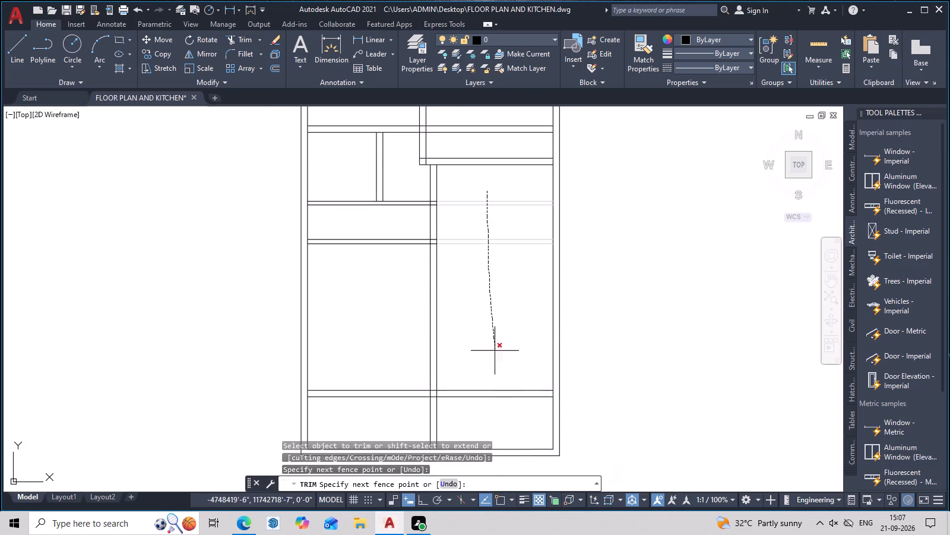
drag(496, 357, 501, 416)
scroll(487, 368, down, 3)
middle_drag(487, 373, 492, 392)
scroll(492, 385, up, 2)
middle_drag(492, 374, 513, 407)
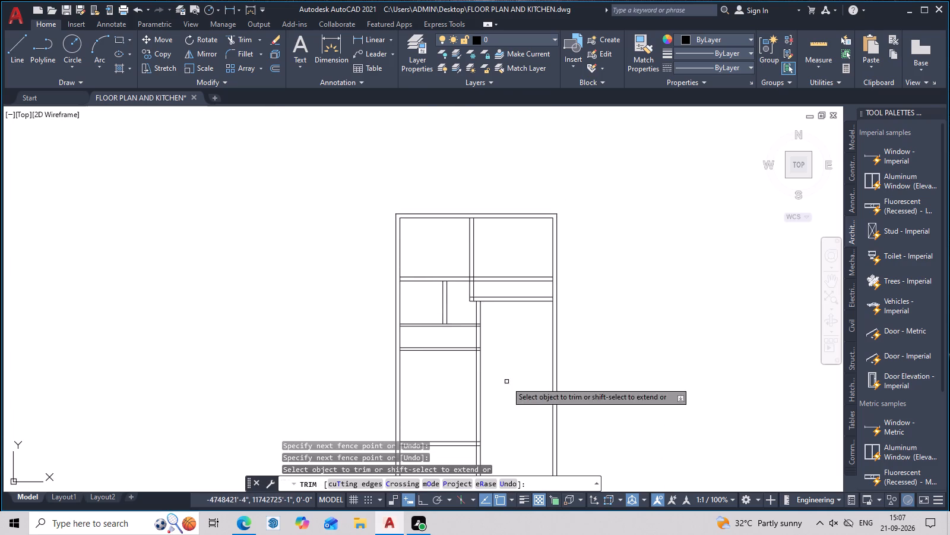
key(Escape)
Offset the left outer wall's inner line 7' to the right.
middle_drag(498, 363, 558, 370)
scroll(444, 352, up, 2)
middle_drag(509, 352, 442, 353)
text(O)
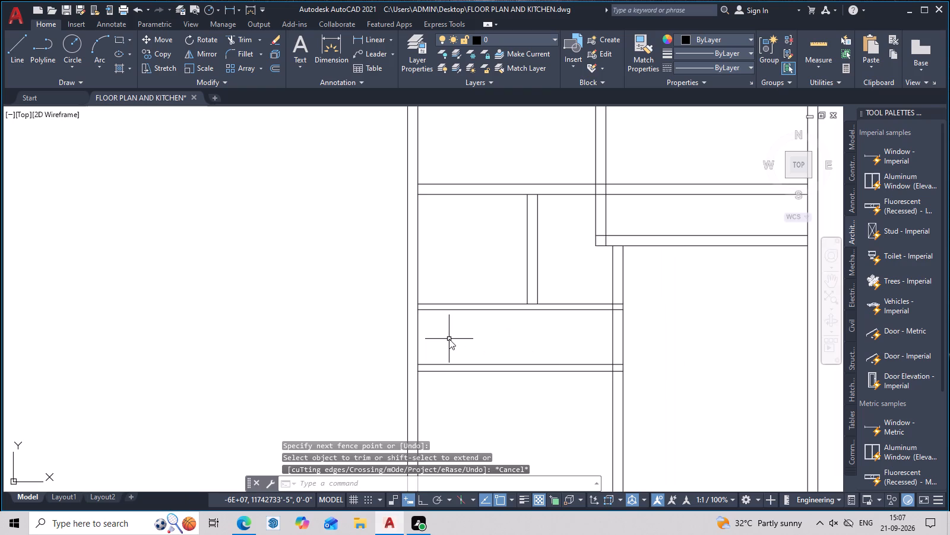
key(space)
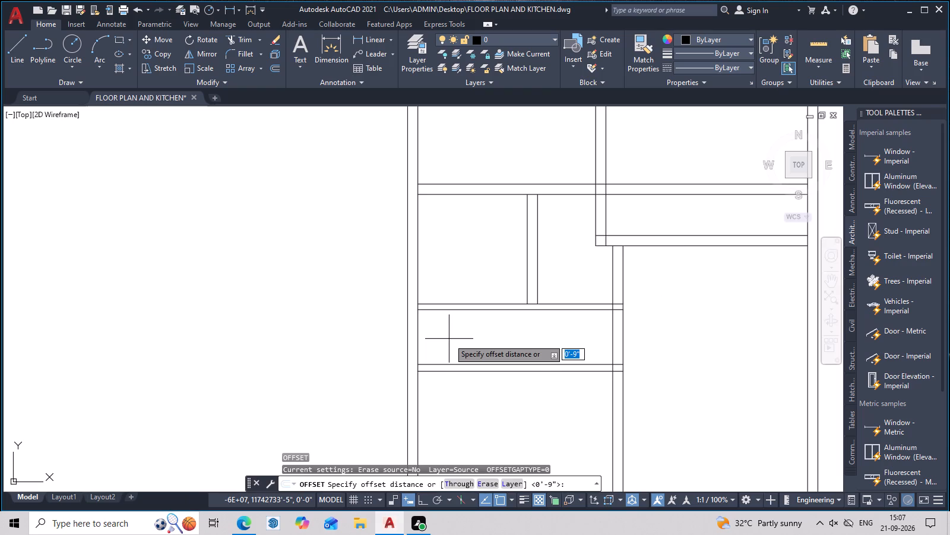
key(7)
text(')
key(space)
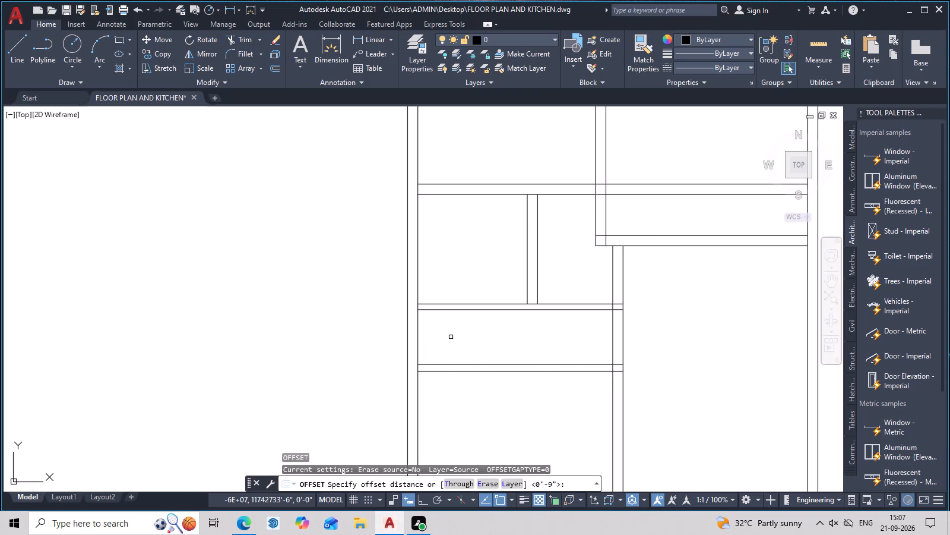
click(417, 339)
click(518, 336)
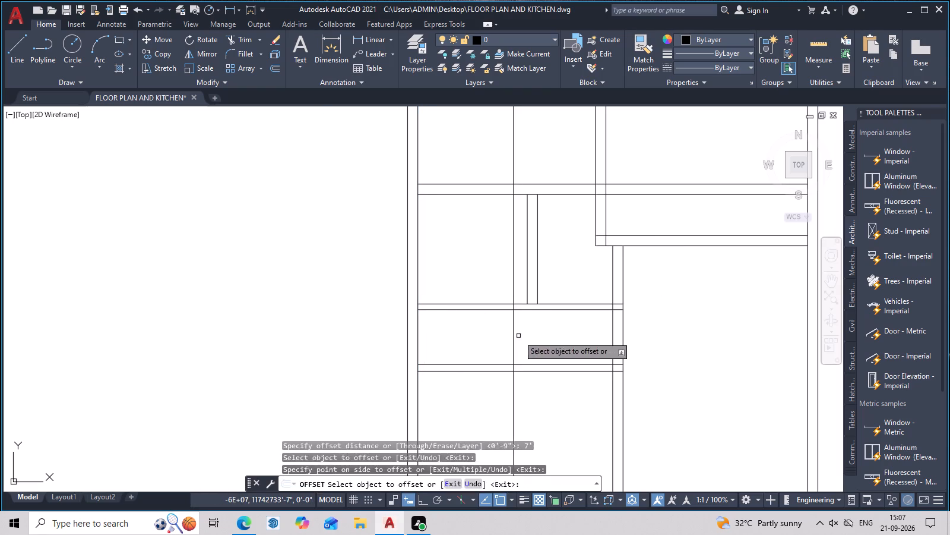
key(Escape)
Offset the new 7' vertical line 5 inches to the right to form a vertical partition.
text(O)
key(space)
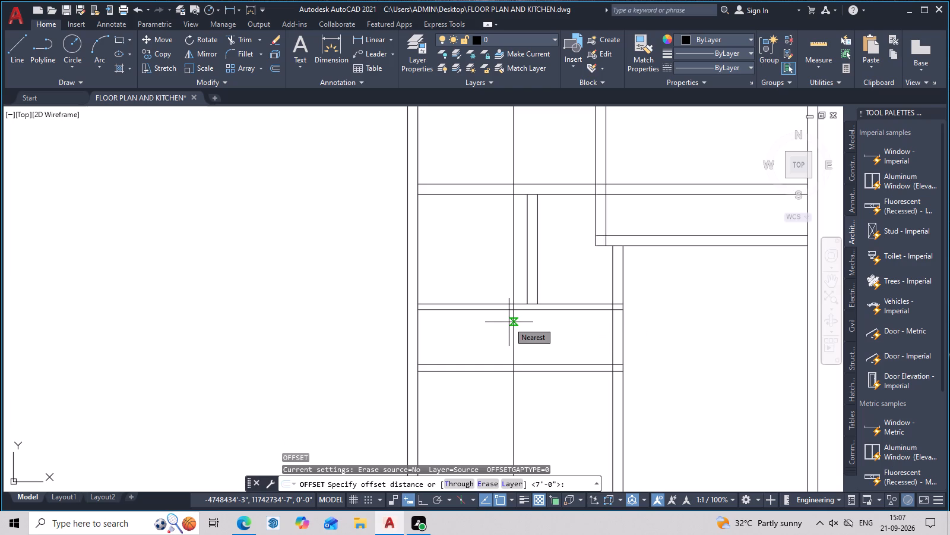
key(5)
key(space)
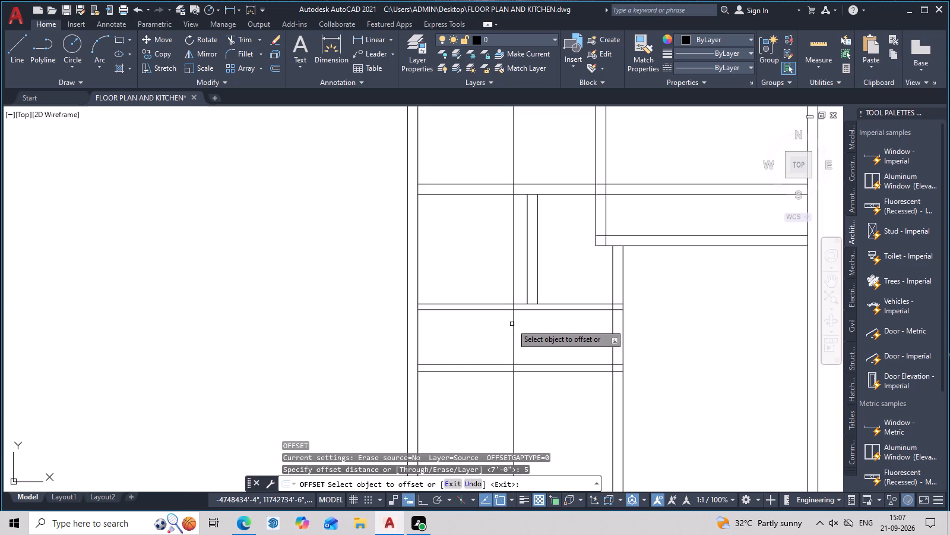
click(514, 324)
click(527, 324)
key(Escape)
Trim the 5-inch vertical partition's lines above and below the narrow room between the two middle horizontal partitions.
text(TR)
key(space)
scroll(524, 287, up, 2)
drag(514, 293, 458, 300)
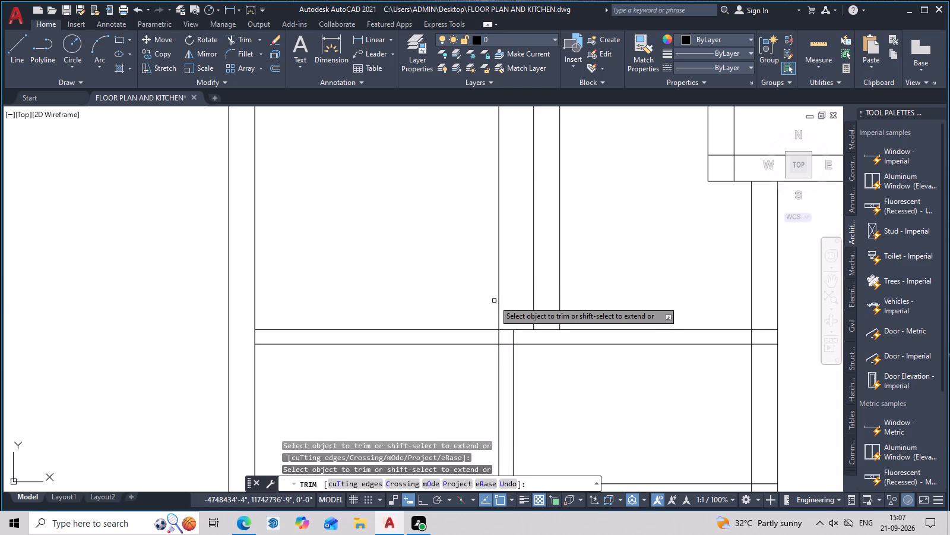
drag(501, 298, 482, 301)
scroll(549, 386, down, 2)
middle_drag(568, 393, 571, 283)
drag(577, 334, 565, 338)
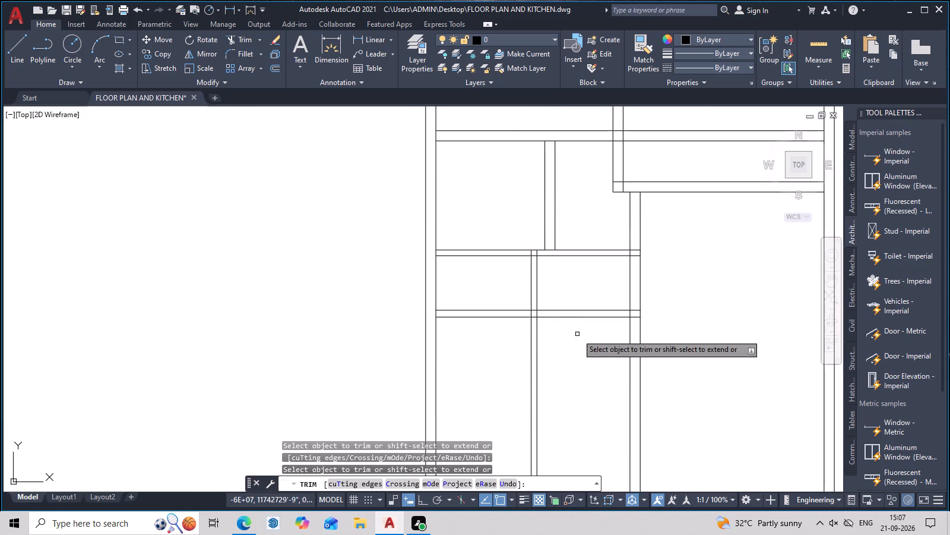
drag(565, 338, 507, 360)
key(Escape)
Trim both middle horizontal partitions between the 5-inch vertical partition and the central vertical partition.
scroll(559, 354, down, 3)
middle_drag(565, 346, 558, 380)
scroll(560, 388, up, 2)
middle_drag(572, 404, 531, 360)
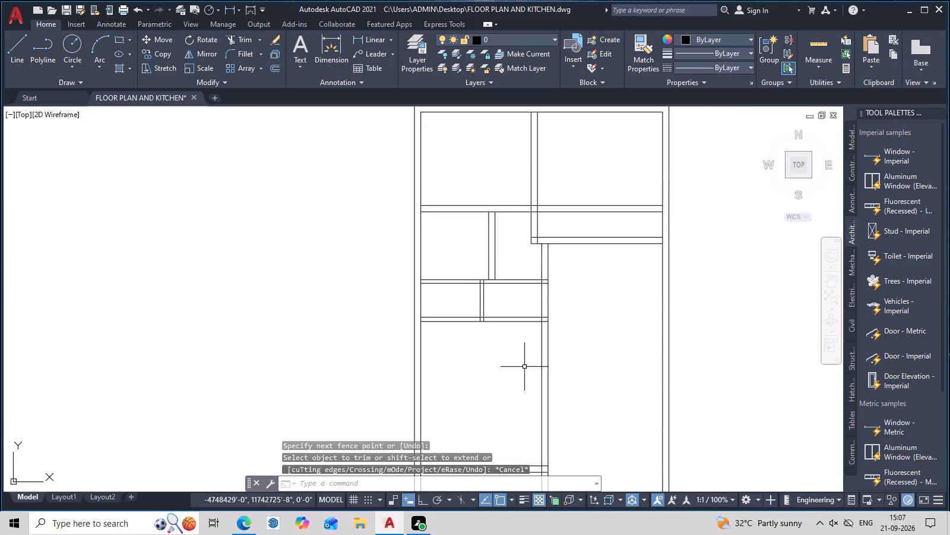
middle_drag(520, 373, 520, 341)
middle_drag(548, 372, 548, 333)
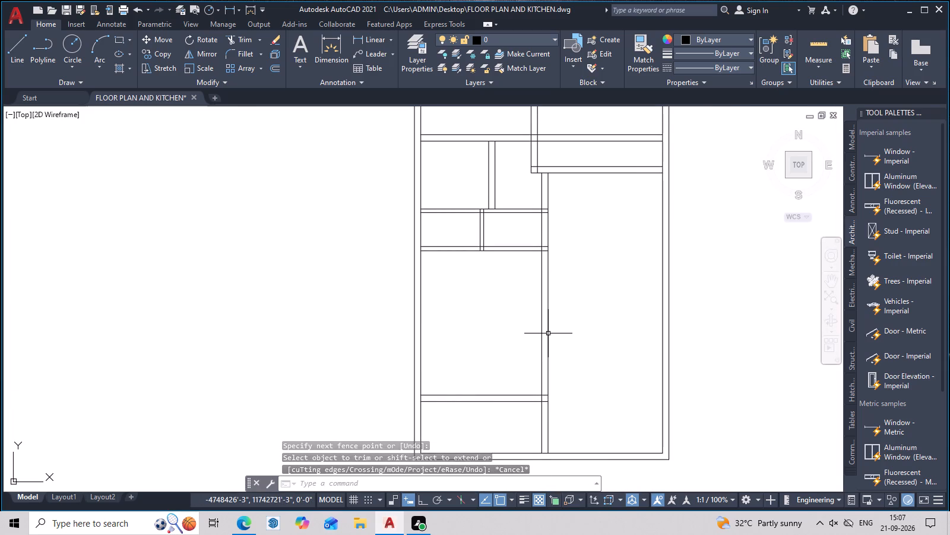
text(TR)
key(space)
drag(525, 244, 522, 248)
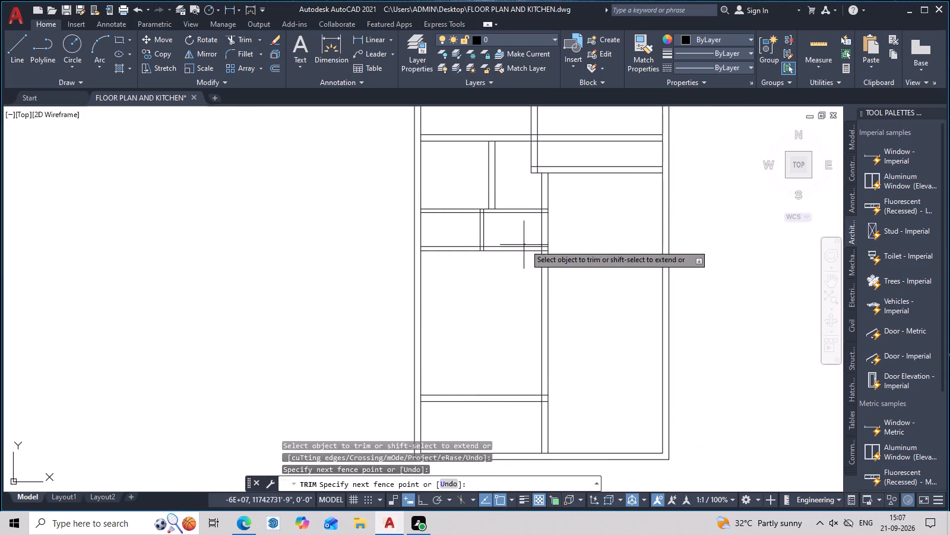
drag(522, 248, 512, 269)
drag(518, 202, 512, 233)
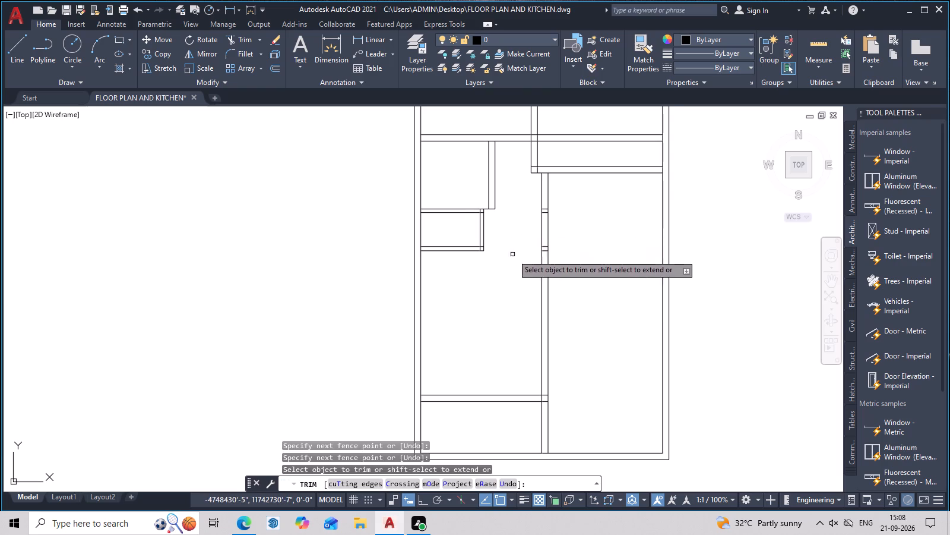
middle_drag(512, 254, 518, 231)
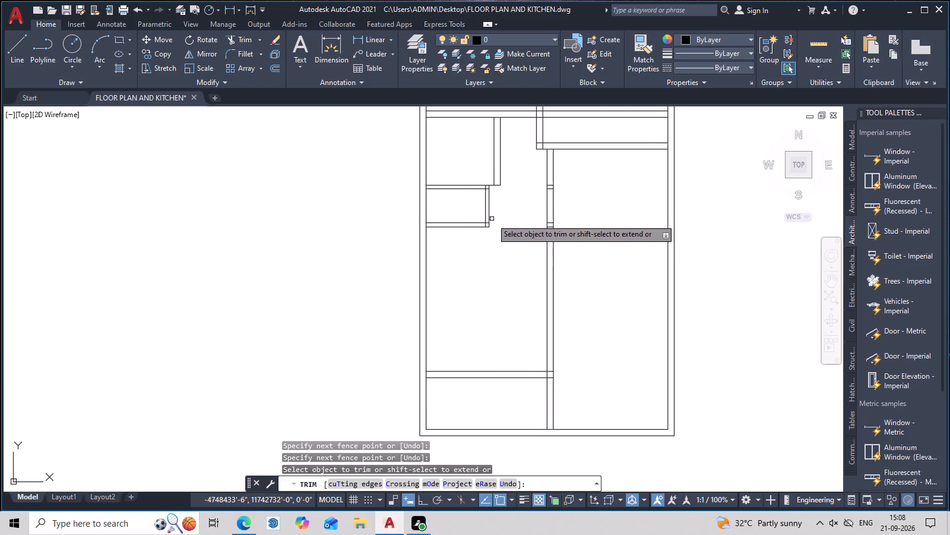
scroll(497, 191, up, 2)
middle_drag(497, 204, 496, 250)
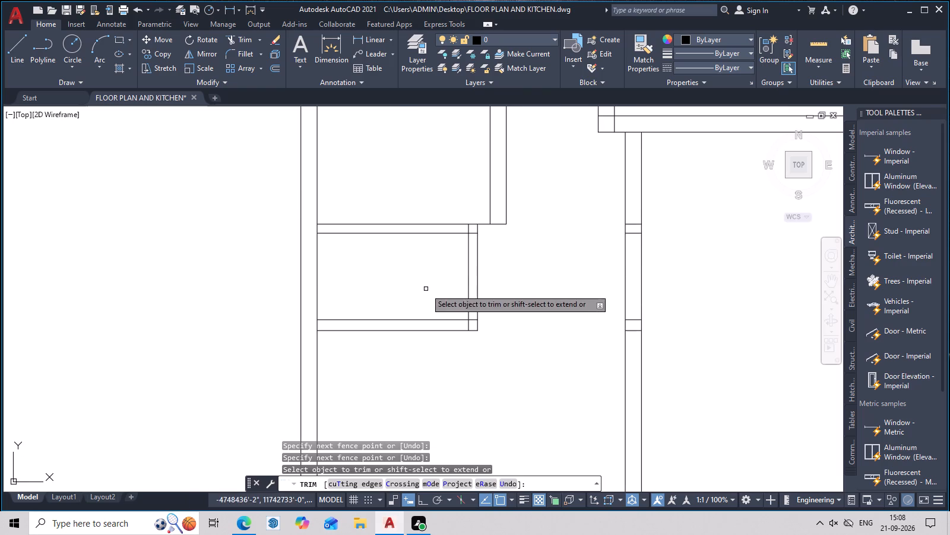
key(e)
key(Escape)
Fillet the lower line of the upper middle partition to the right line of the vertical partition above, with zero radius.
text(F)
key(space)
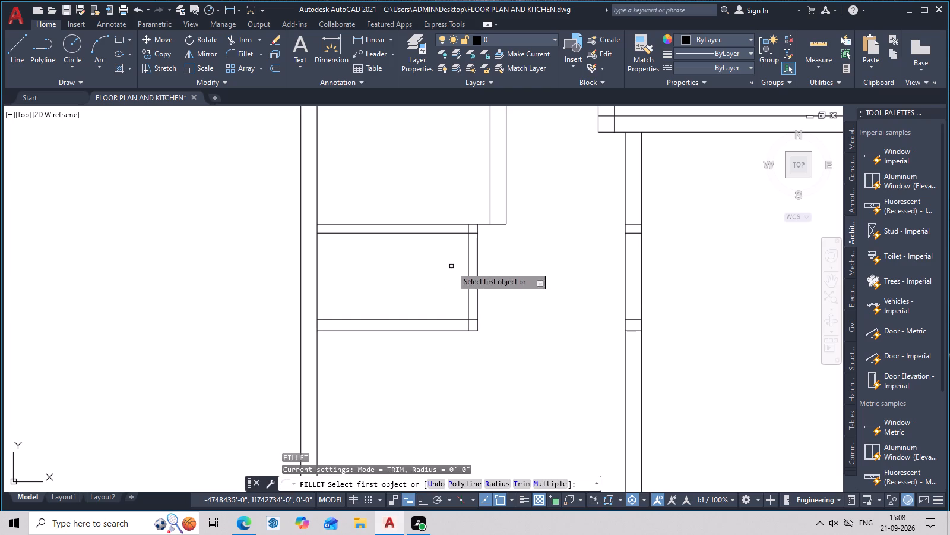
click(462, 233)
click(506, 222)
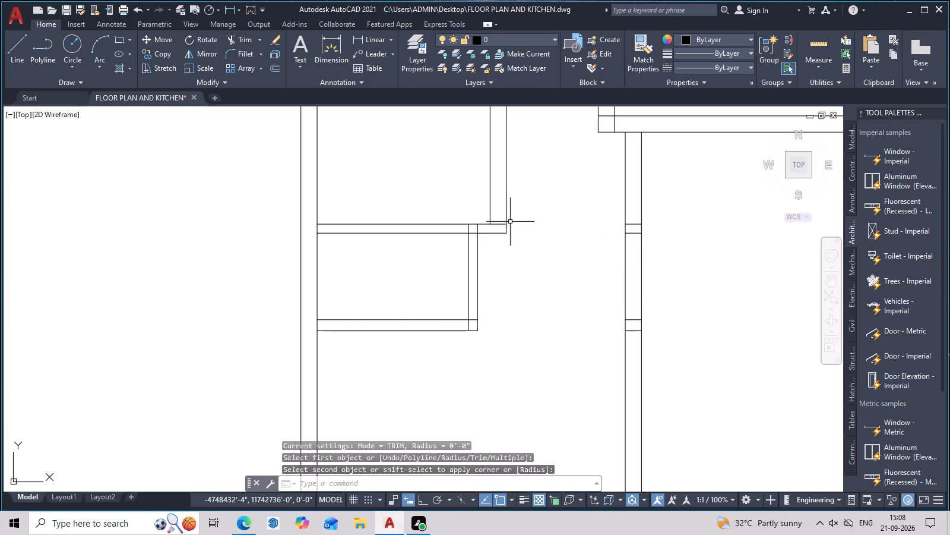
key(Escape)
Trim the overlapping line segments inside the upper middle partition where it meets the vertical partitions above and below.
text(TR)
key(space)
scroll(512, 238, up, 2)
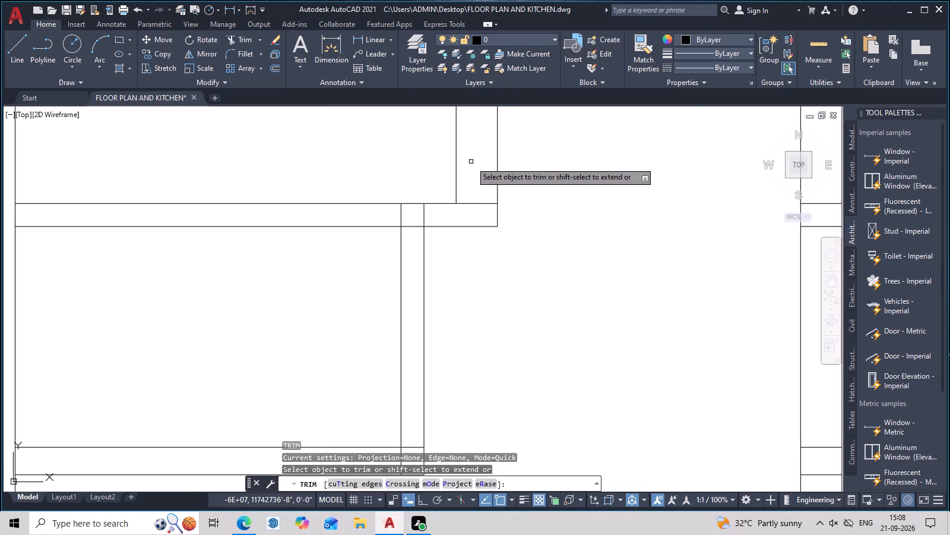
drag(471, 168, 473, 204)
drag(464, 206, 445, 208)
drag(433, 212, 408, 212)
drag(426, 213, 384, 213)
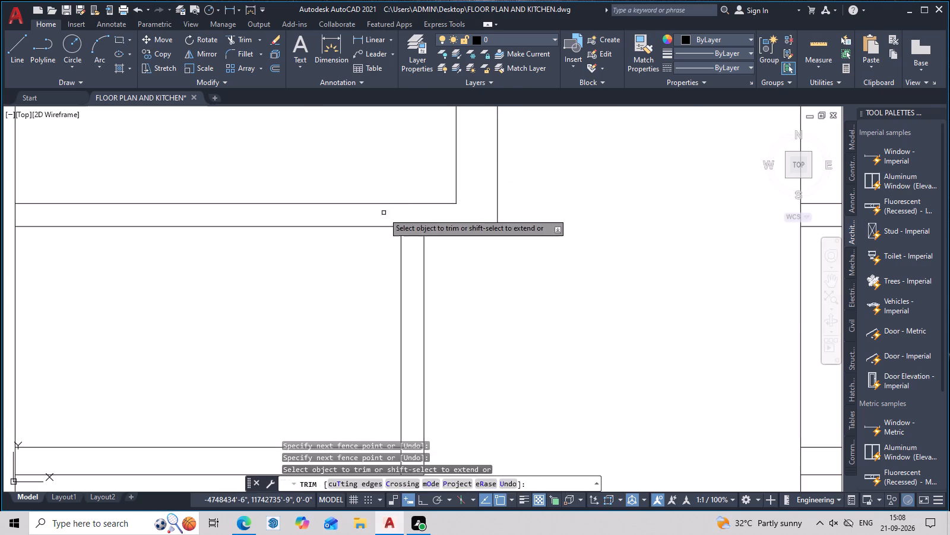
key(Escape)
Trim the remaining overlapping segments at the top junction and bottom corner of the 5-inch vertical partition.
scroll(476, 214, down, 3)
middle_drag(506, 282, 504, 345)
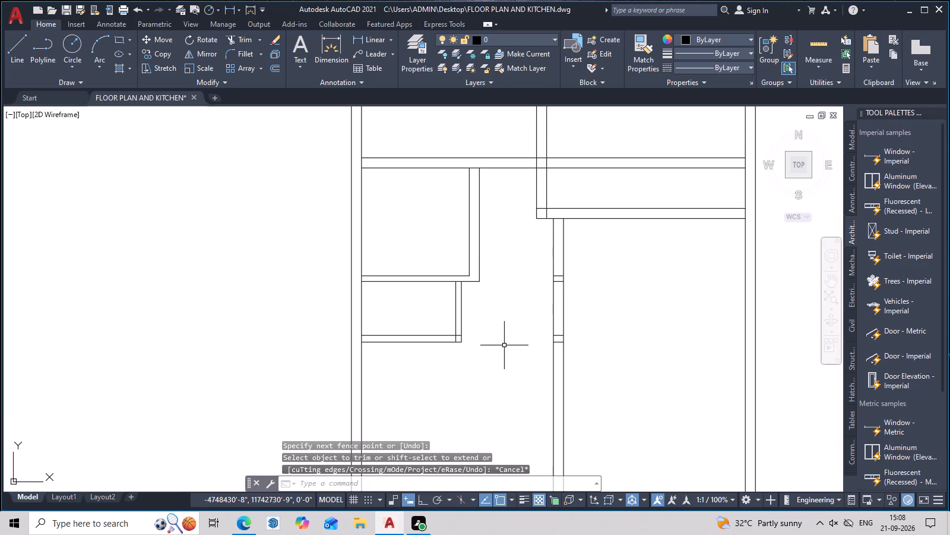
key(space)
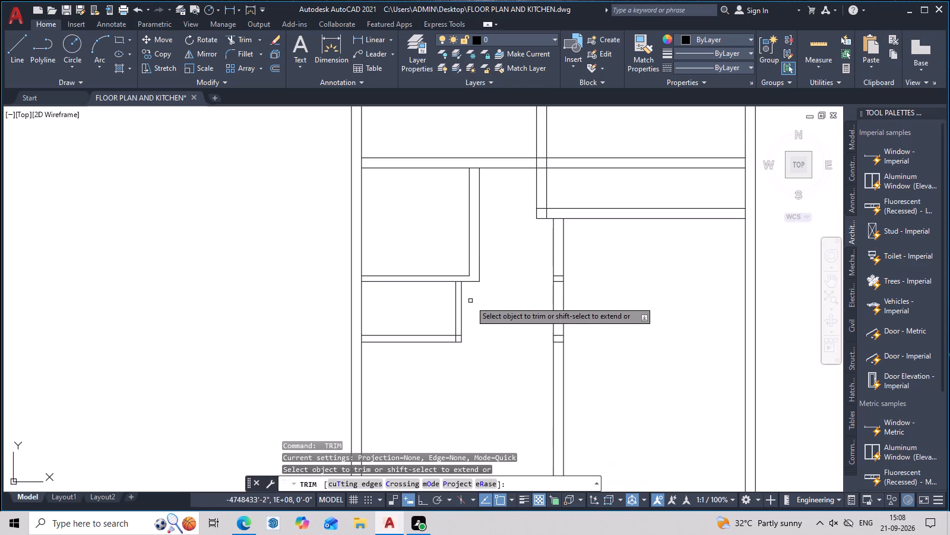
scroll(460, 279, up, 2)
drag(459, 276, 459, 288)
scroll(509, 309, down, 2)
middle_click(512, 335)
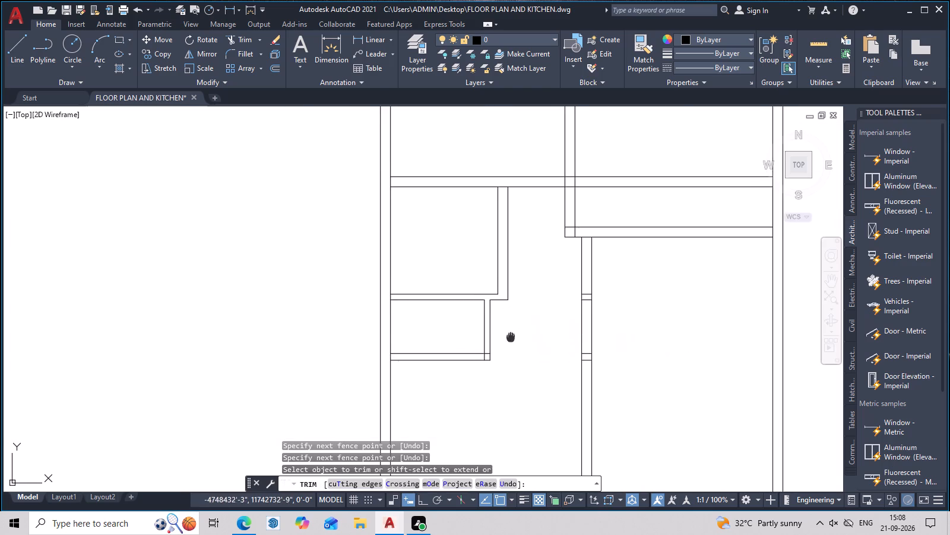
scroll(480, 359, up, 5)
drag(517, 279, 517, 313)
drag(505, 326, 461, 326)
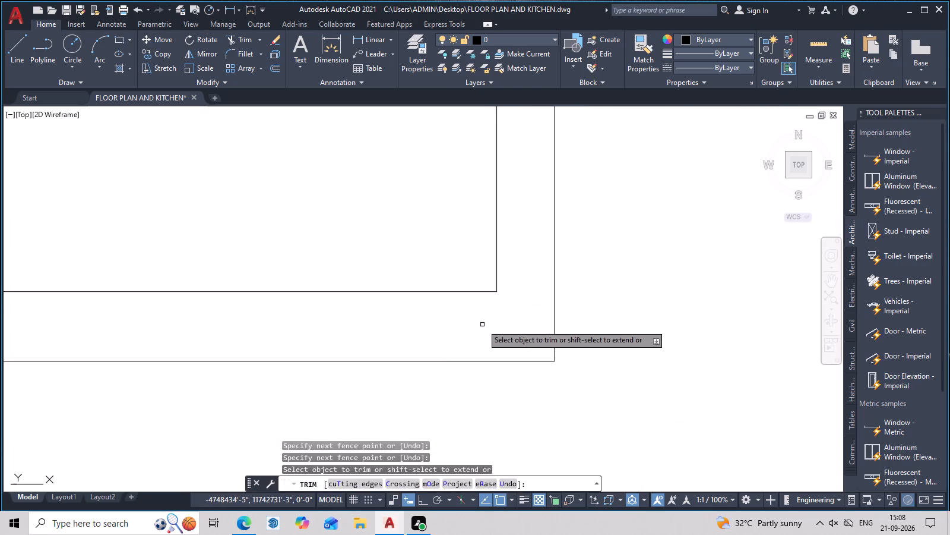
key(Escape)
Measure the room between the small lower middle room and the bottom horizontal partition, along the outer wall.
scroll(493, 323, down, 5)
middle_drag(519, 375, 517, 476)
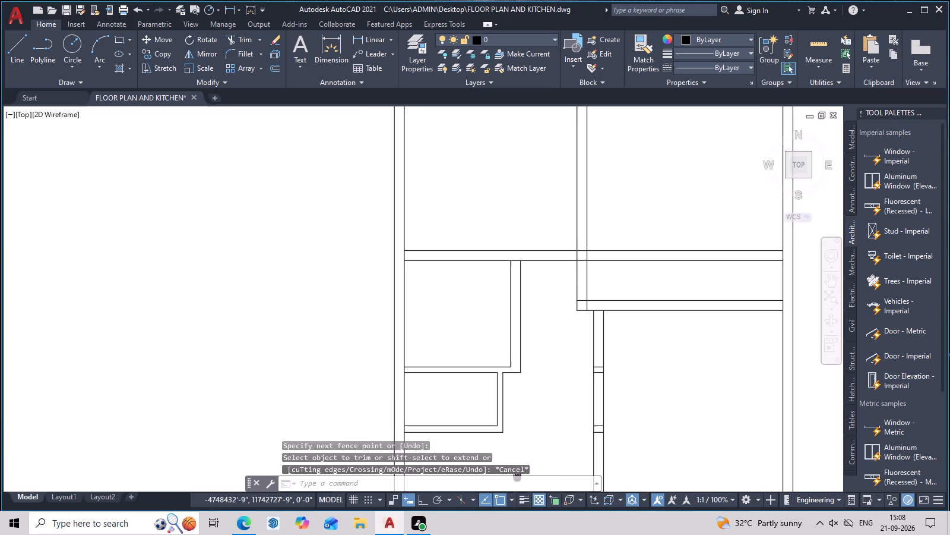
middle_drag(517, 476, 473, 317)
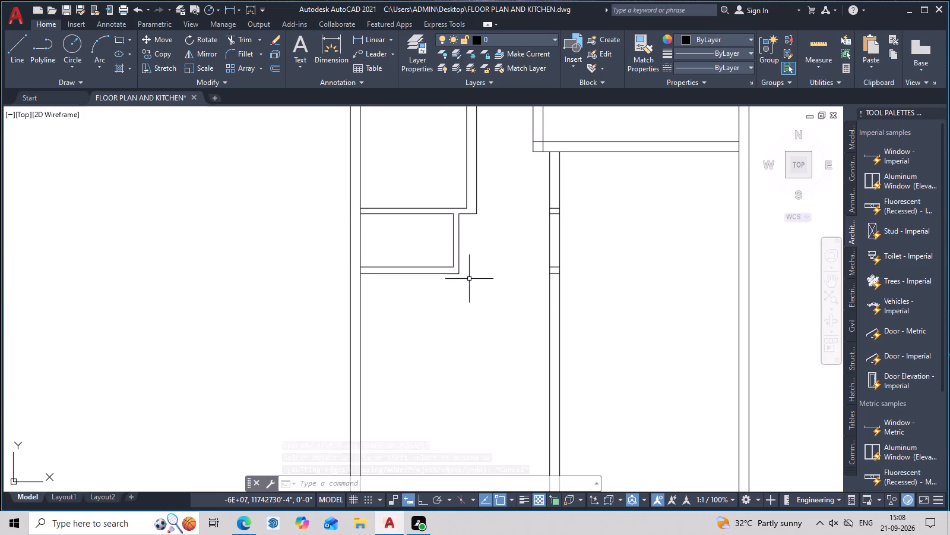
middle_drag(471, 279, 490, 169)
scroll(486, 208, down, 2)
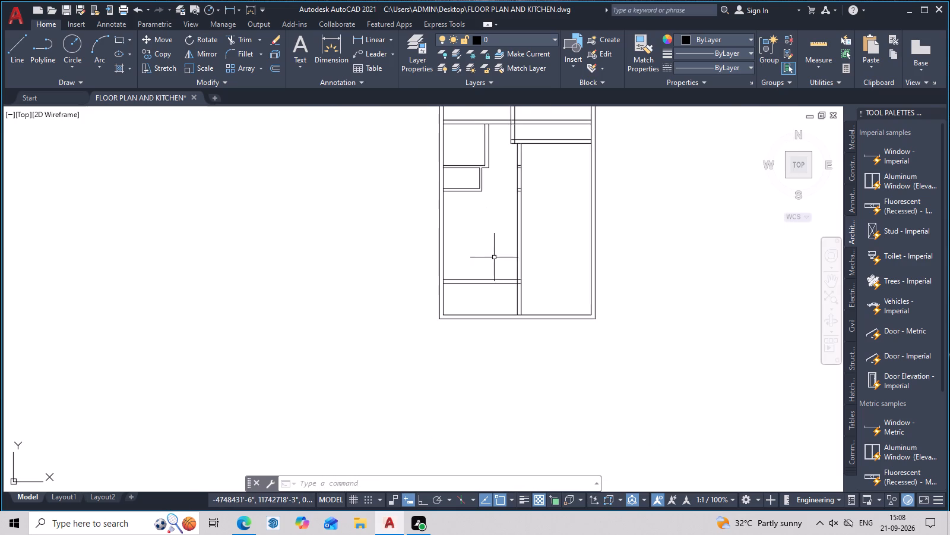
middle_drag(494, 257, 487, 306)
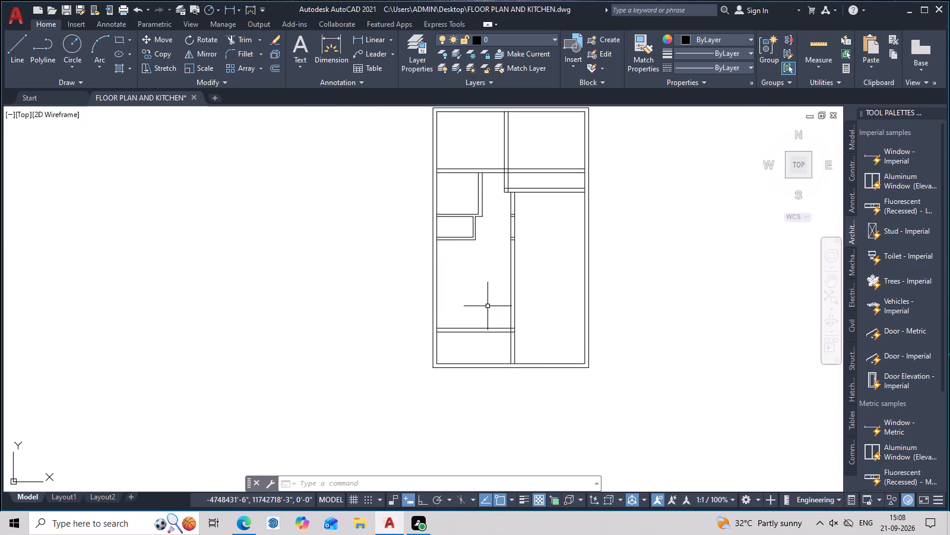
middle_click(478, 309)
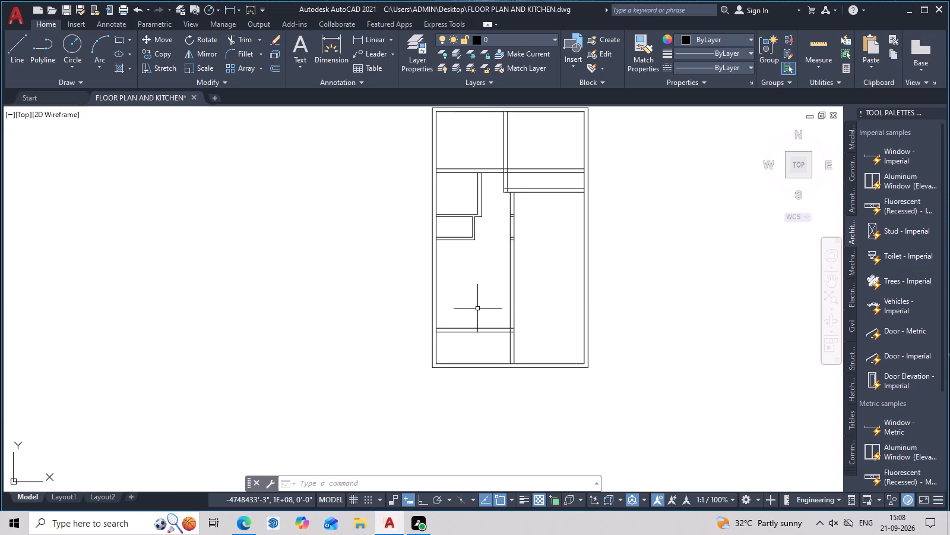
click(817, 48)
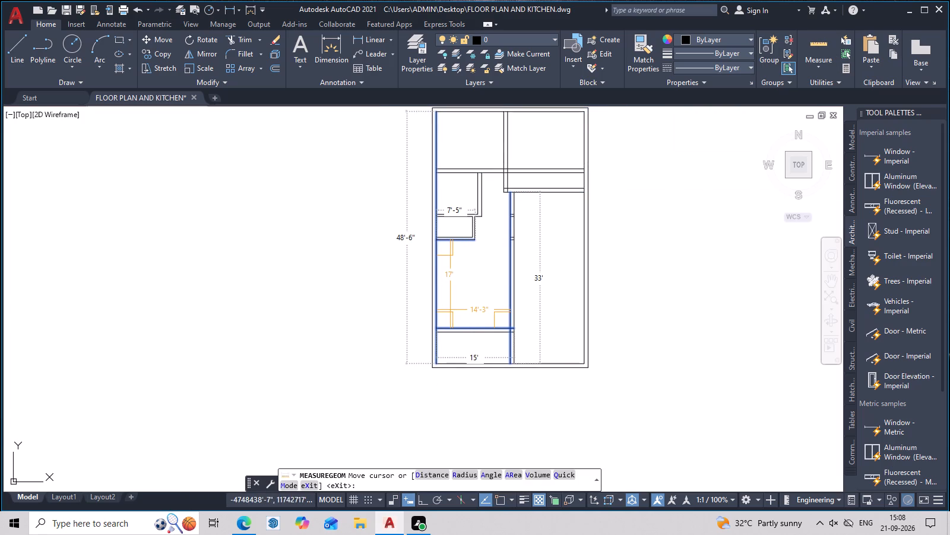
scroll(450, 310, up, 2)
key(Escape)
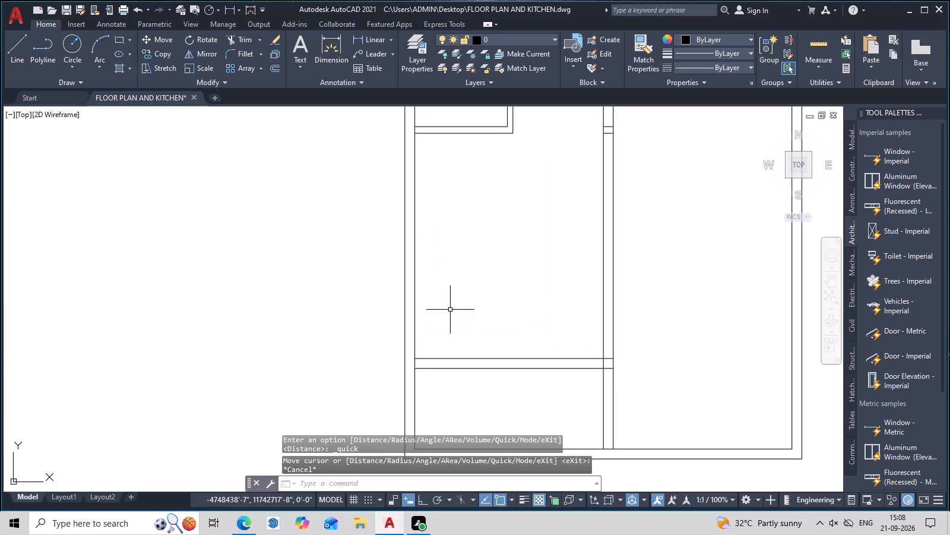
Examine the central vertical partition and the rooms on both sides of it for leftover wall segments.
middle_drag(442, 313, 430, 317)
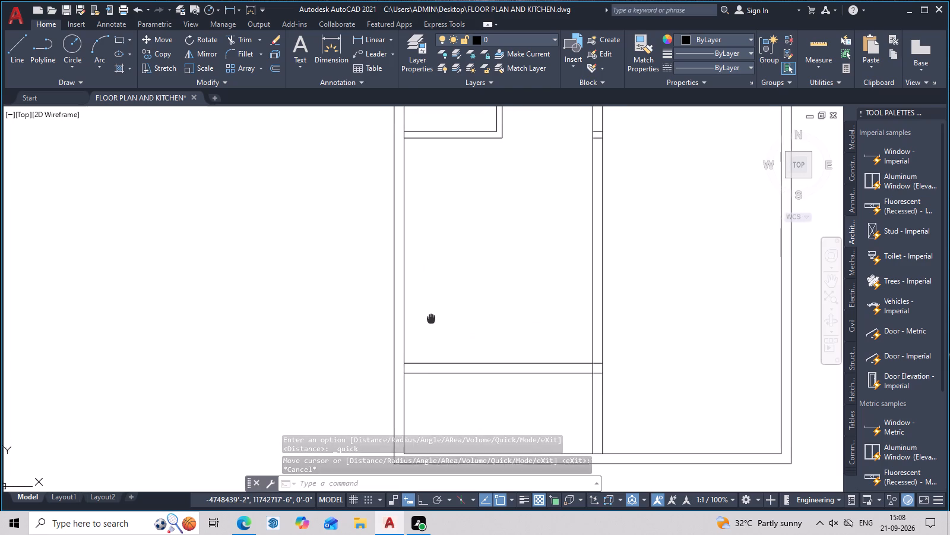
middle_drag(430, 317, 413, 325)
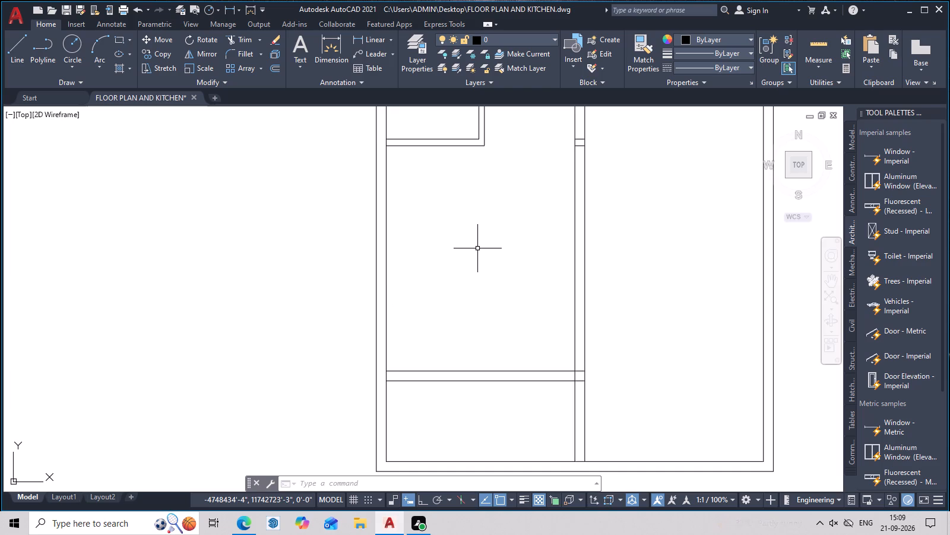
middle_drag(480, 243, 468, 353)
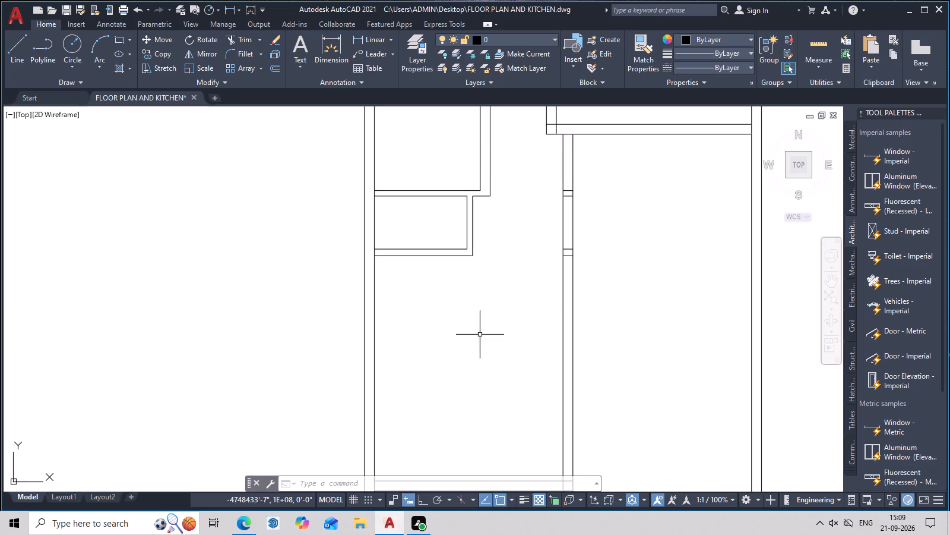
scroll(555, 293, down, 2)
middle_drag(564, 292, 474, 378)
scroll(530, 318, up, 2)
middle_drag(515, 339, 541, 234)
middle_drag(522, 334, 529, 270)
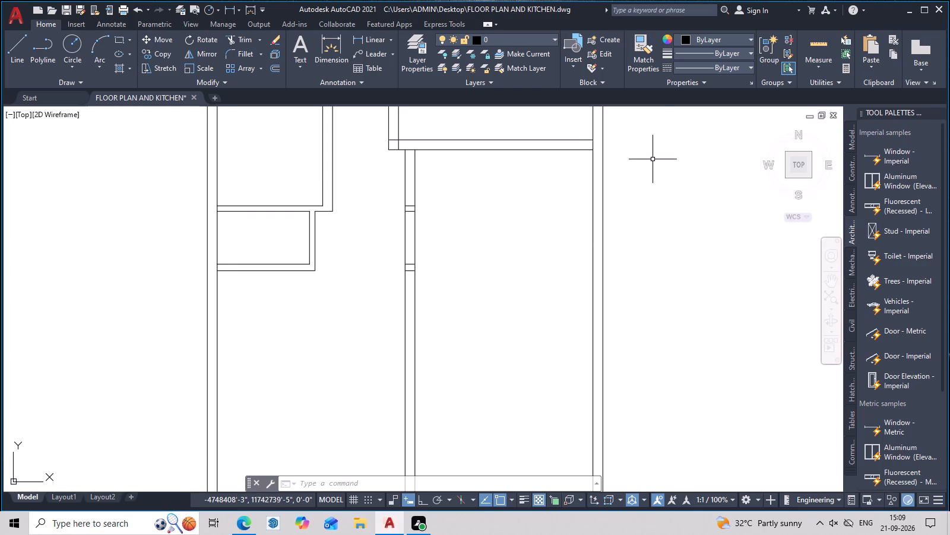
middle_drag(655, 158, 629, 236)
scroll(569, 264, down, 3)
middle_drag(571, 263, 615, 115)
scroll(613, 123, up, 2)
middle_drag(610, 140, 589, 306)
scroll(561, 310, up, 2)
middle_drag(558, 305, 620, 224)
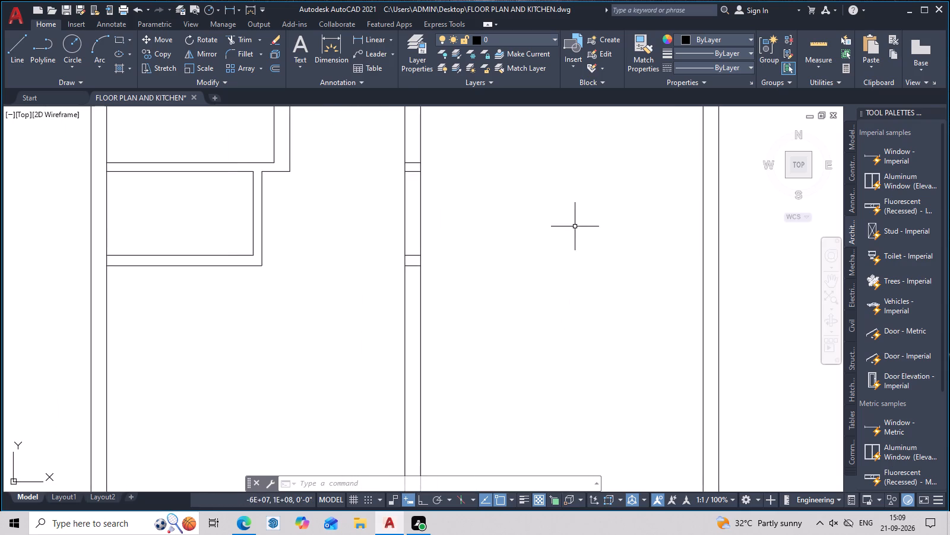
Trim the two pairs of leftover short horizontal segments inside the central vertical partition.
key(t)
key(r)
key(space)
middle_drag(520, 233, 522, 281)
scroll(423, 246, up, 1)
drag(417, 180, 408, 206)
middle_drag(414, 298, 433, 217)
drag(429, 251, 429, 282)
scroll(427, 282, down, 2)
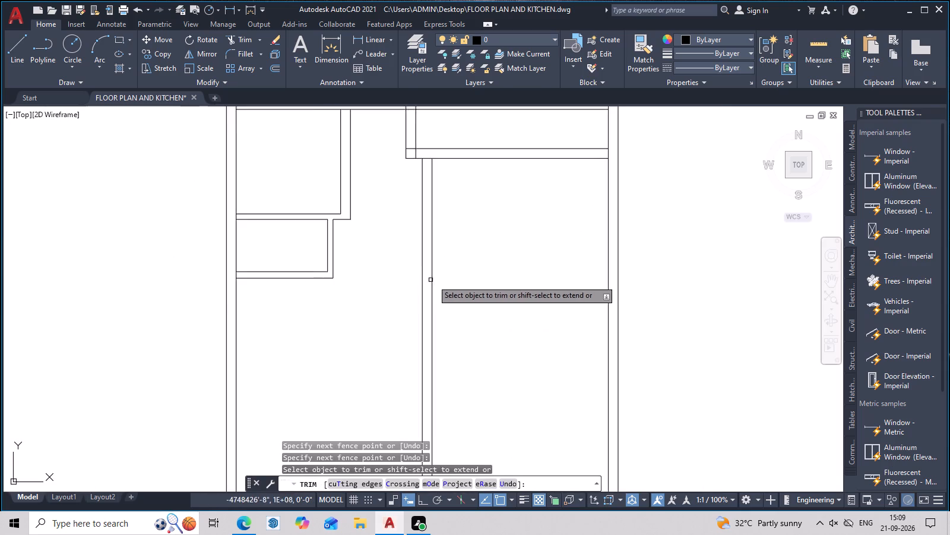
scroll(432, 280, down, 2)
middle_drag(464, 287, 464, 319)
scroll(467, 309, up, 2)
middle_drag(470, 300, 459, 346)
key(Escape)
Trim both lines of the upper horizontal partition between the upper vertical partition and the east outer wall.
middle_drag(471, 300, 471, 284)
scroll(485, 288, up, 1)
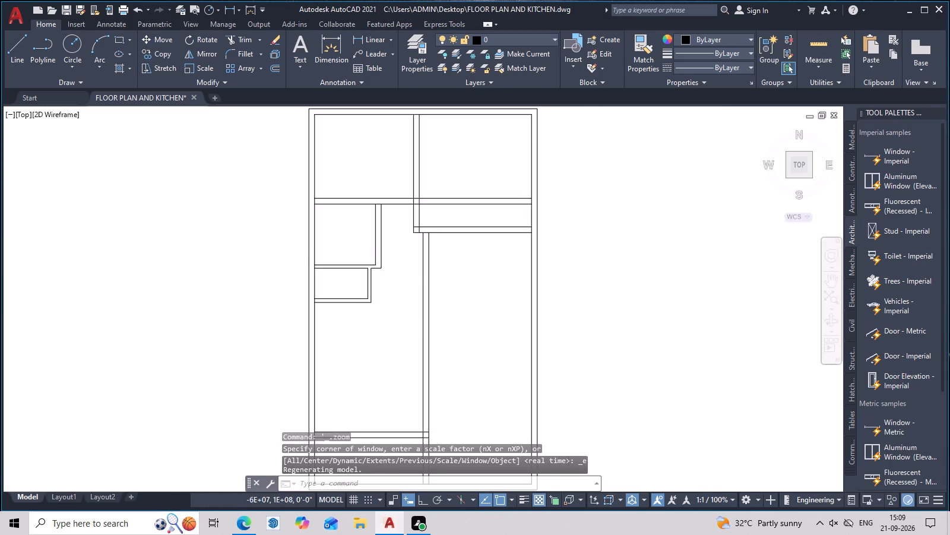
middle_drag(488, 273, 489, 394)
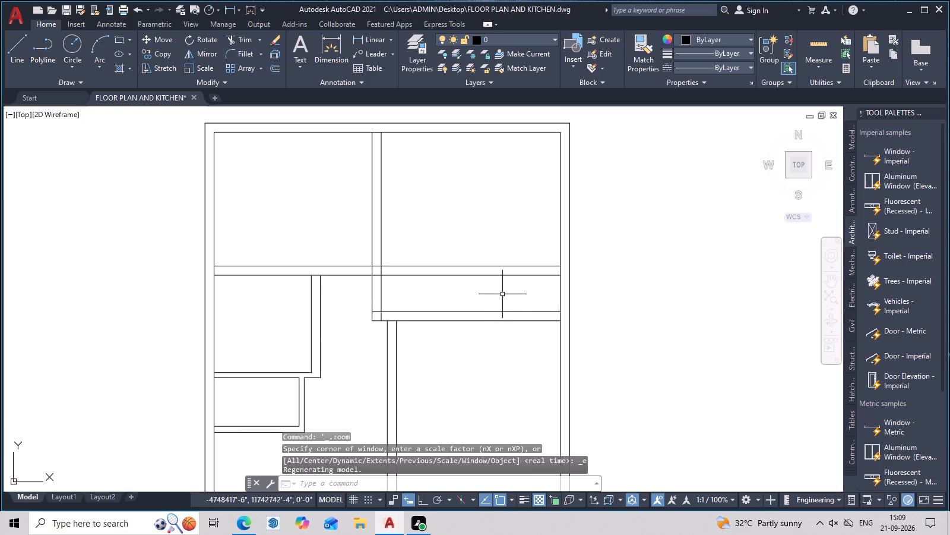
middle_drag(506, 268, 505, 335)
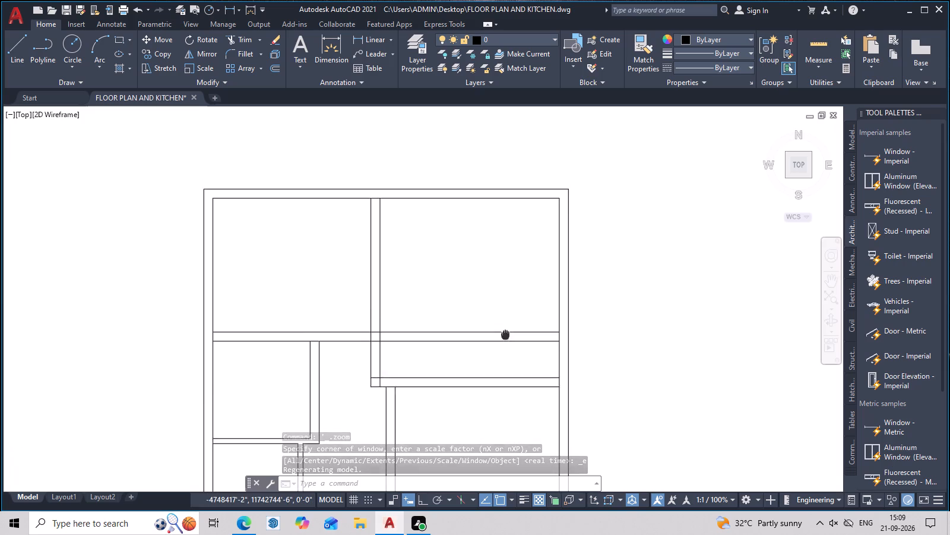
middle_drag(505, 335, 505, 344)
middle_drag(477, 377, 482, 290)
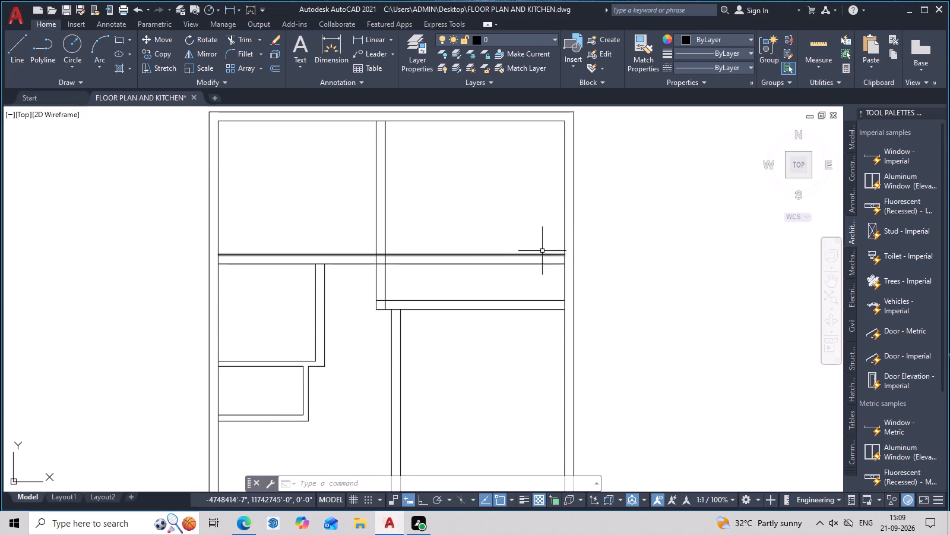
text(TR)
key(space)
drag(498, 223, 477, 259)
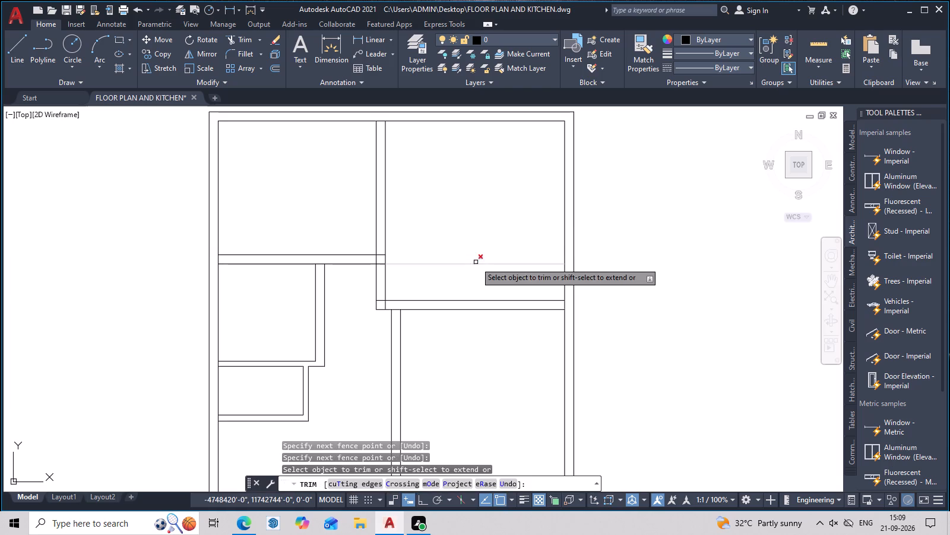
drag(467, 259, 463, 270)
scroll(455, 271, down, 1)
middle_drag(456, 271, 461, 248)
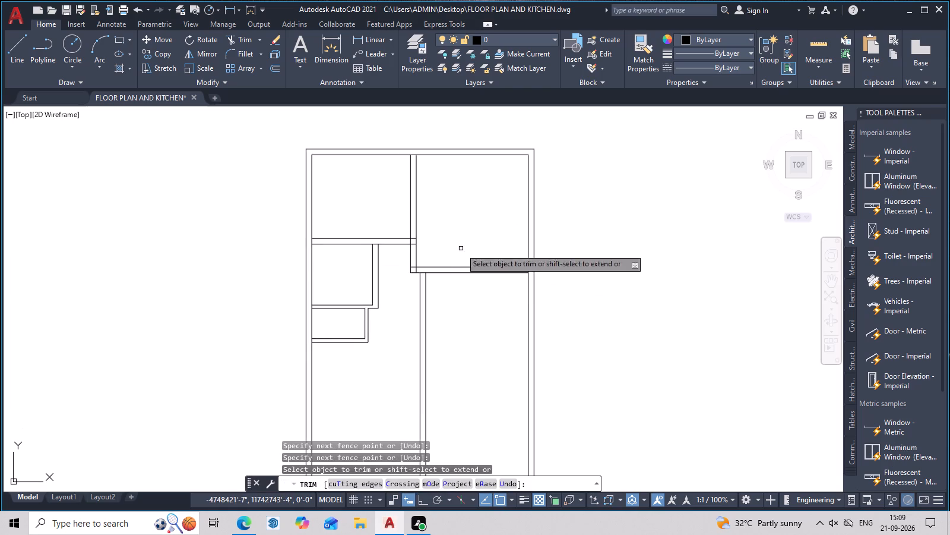
key(Escape)
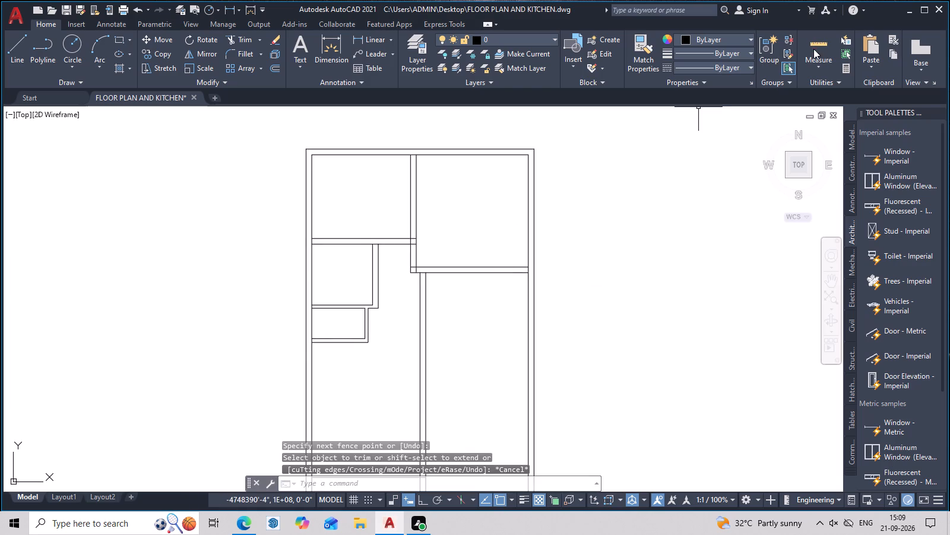
Measure the width of the long room between the central vertical partition and the east outer wall.
click(813, 49)
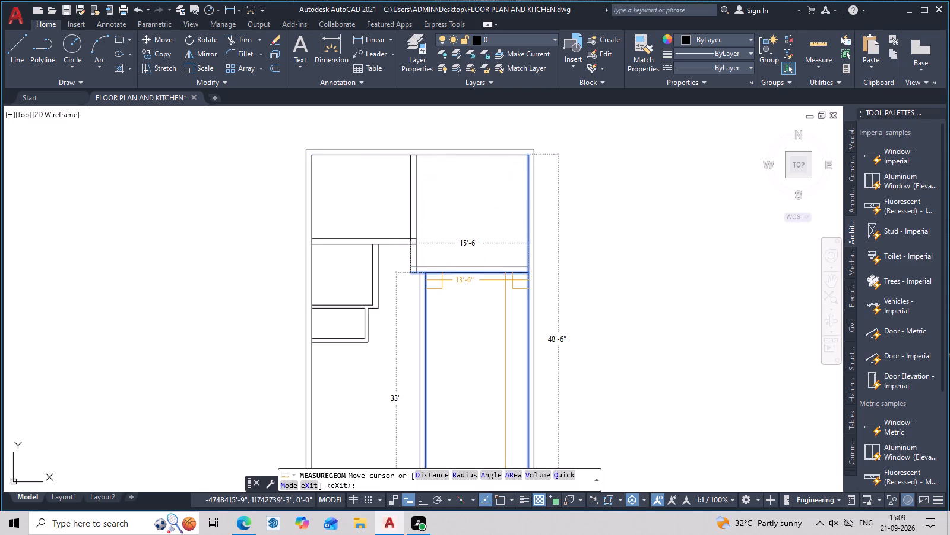
key(Escape)
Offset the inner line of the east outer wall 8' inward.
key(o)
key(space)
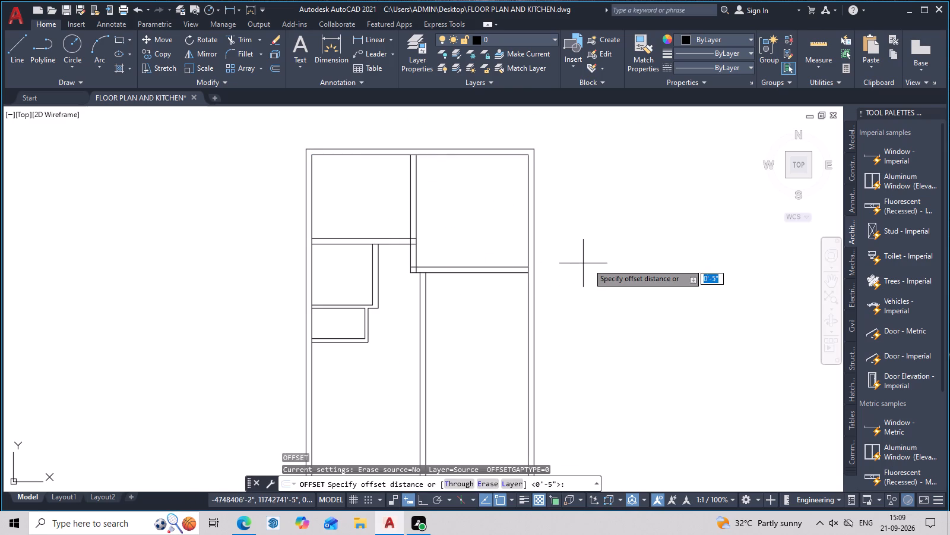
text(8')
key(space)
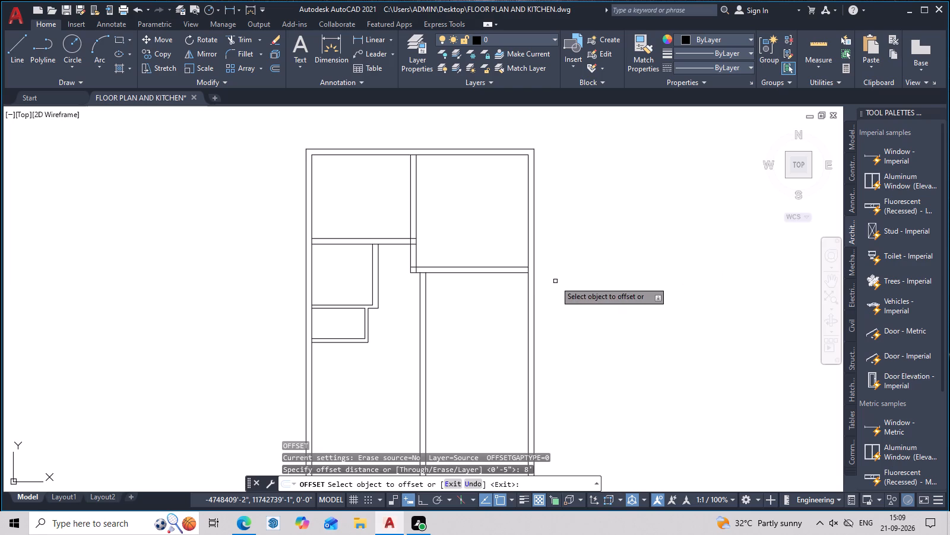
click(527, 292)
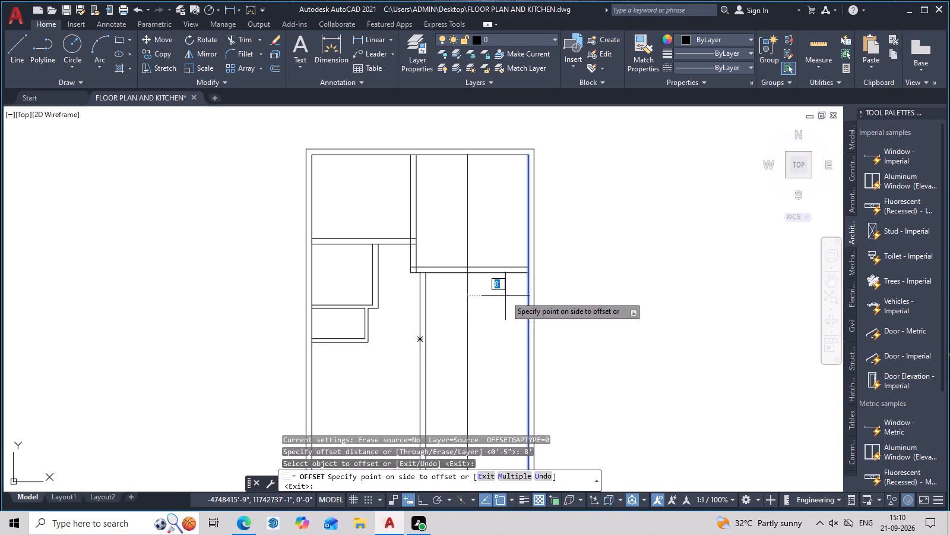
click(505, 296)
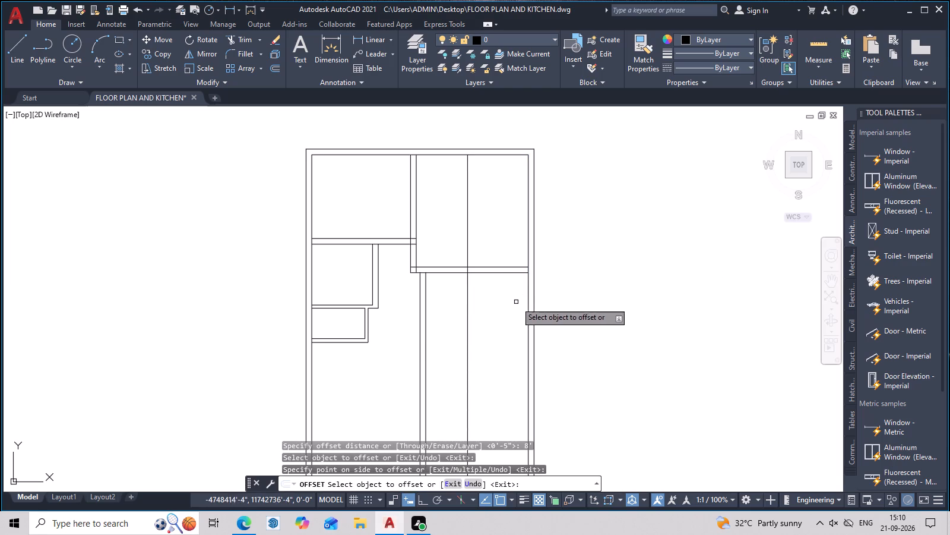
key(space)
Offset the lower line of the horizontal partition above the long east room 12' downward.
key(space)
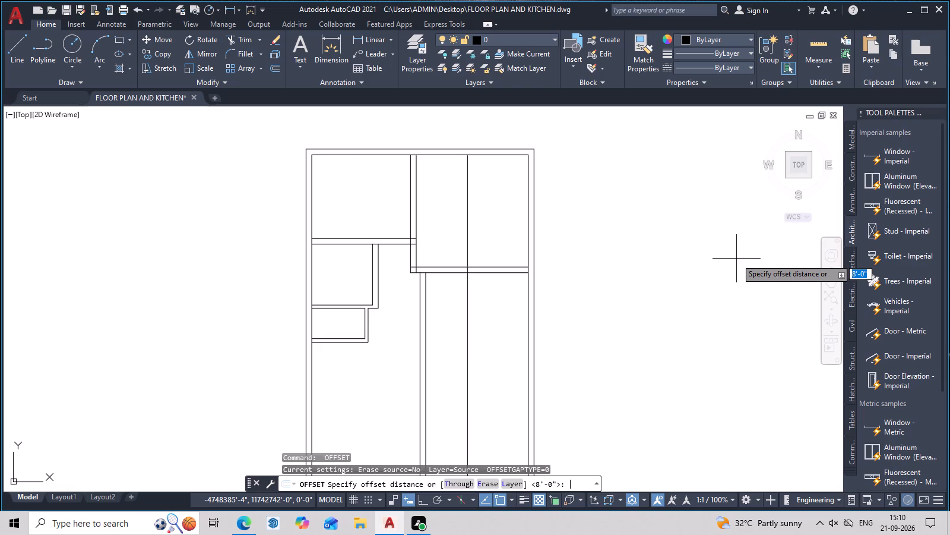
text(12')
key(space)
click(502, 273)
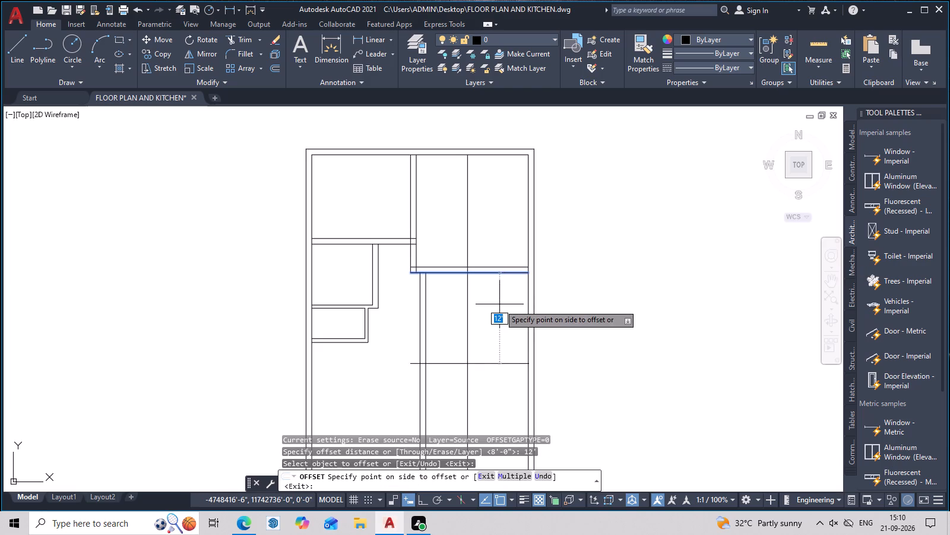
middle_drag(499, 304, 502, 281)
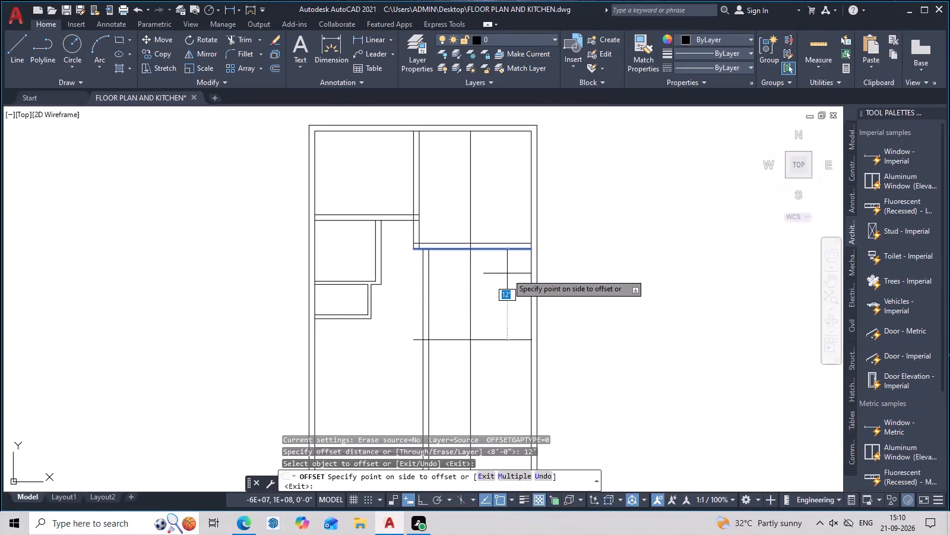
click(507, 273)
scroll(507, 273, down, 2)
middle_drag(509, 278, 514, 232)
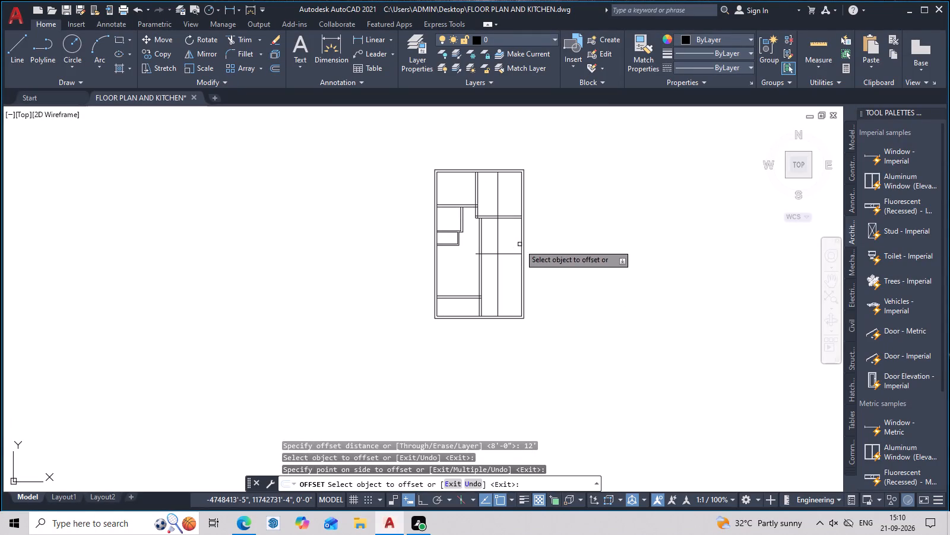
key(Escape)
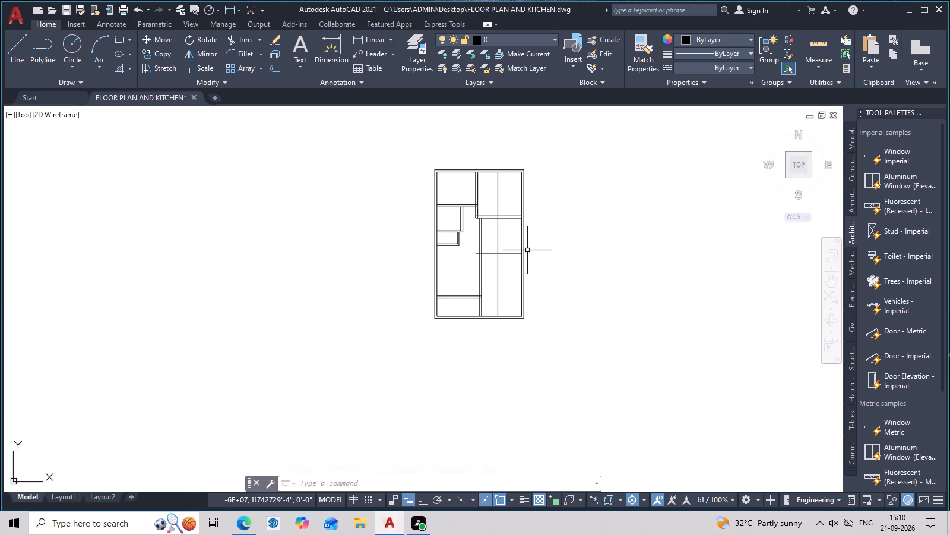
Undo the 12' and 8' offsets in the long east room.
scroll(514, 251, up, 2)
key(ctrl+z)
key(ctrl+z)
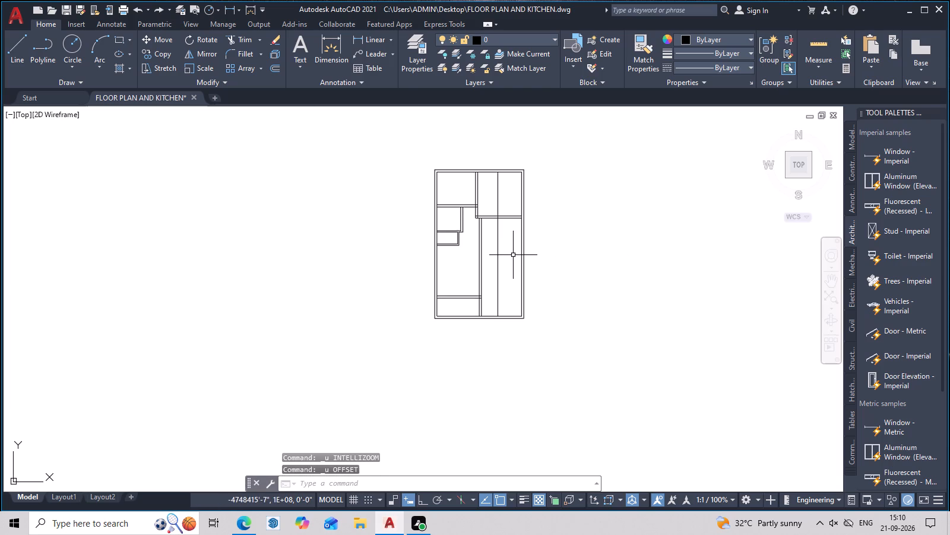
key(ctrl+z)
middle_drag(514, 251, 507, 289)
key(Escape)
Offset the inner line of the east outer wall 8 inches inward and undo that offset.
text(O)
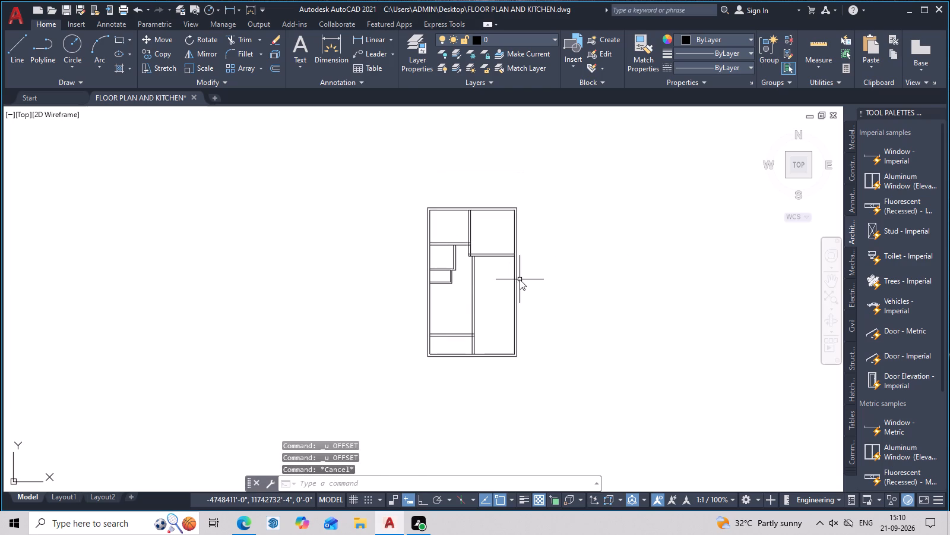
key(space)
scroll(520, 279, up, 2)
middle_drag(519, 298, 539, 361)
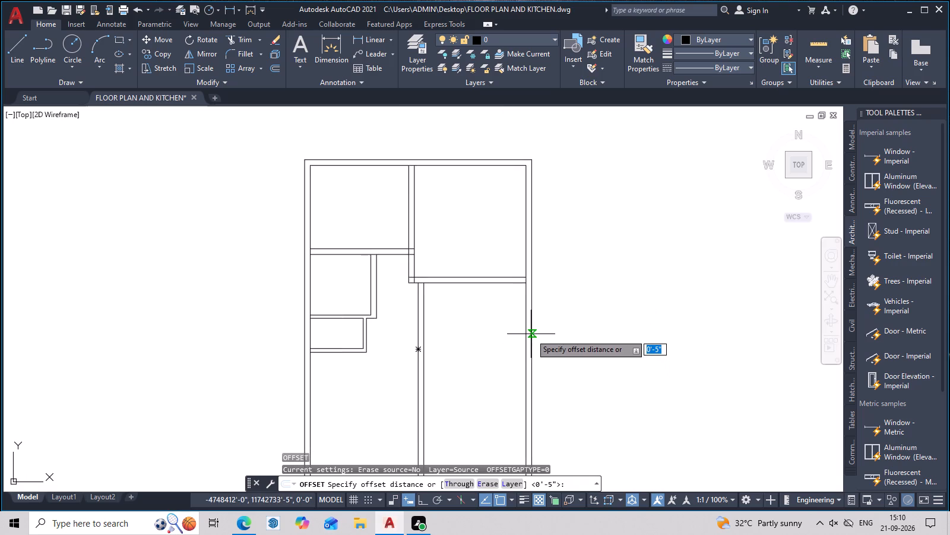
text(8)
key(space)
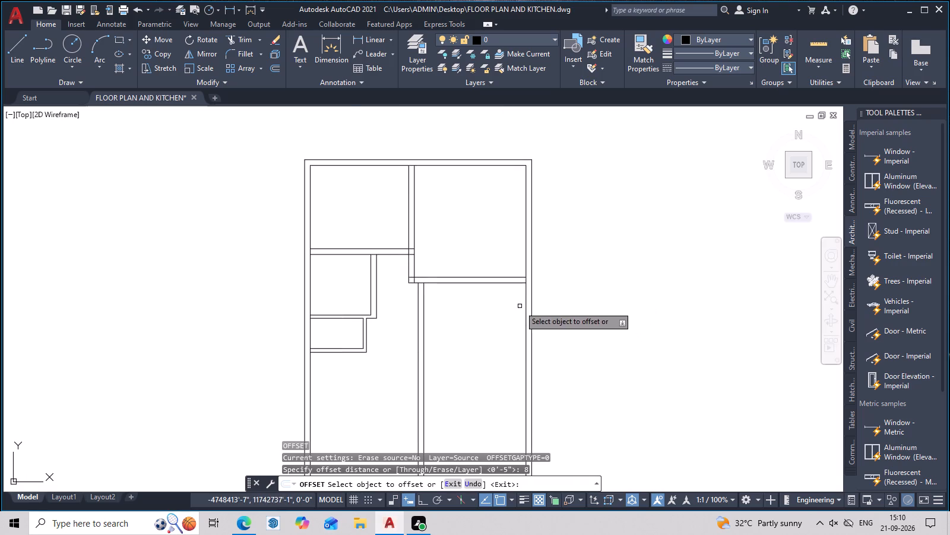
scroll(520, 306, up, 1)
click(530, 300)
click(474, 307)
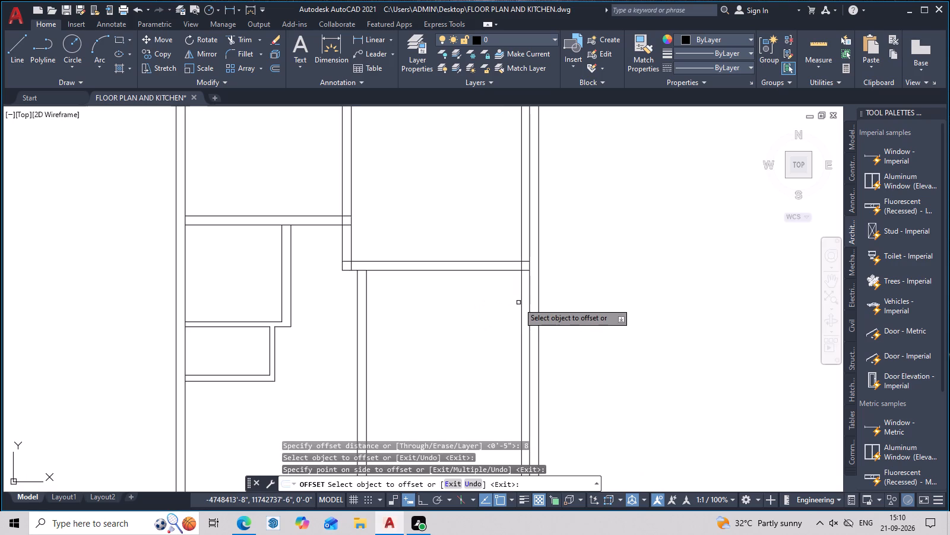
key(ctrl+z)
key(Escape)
Offset the inner line of the east outer wall 8' inward.
text(O 8)
key(apostrophe)
key(space)
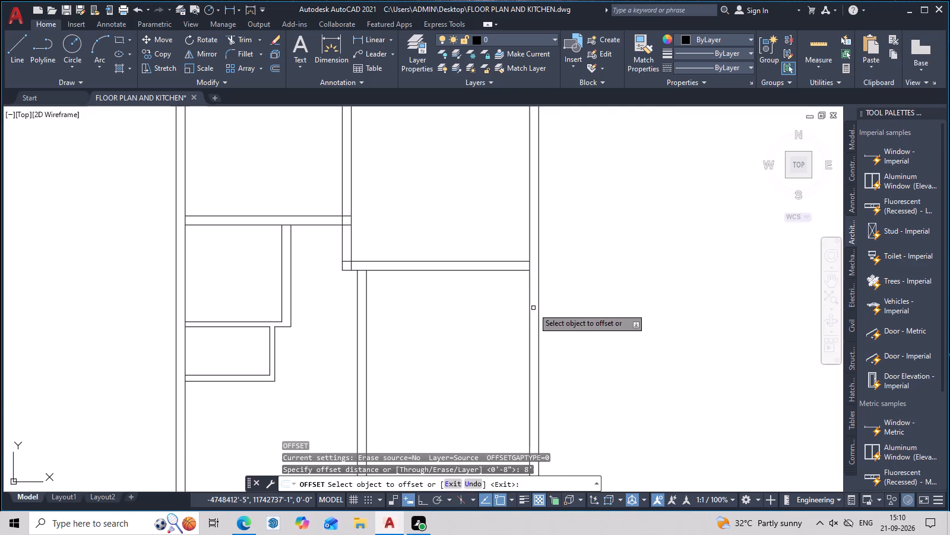
click(530, 301)
click(449, 307)
key(Escape)
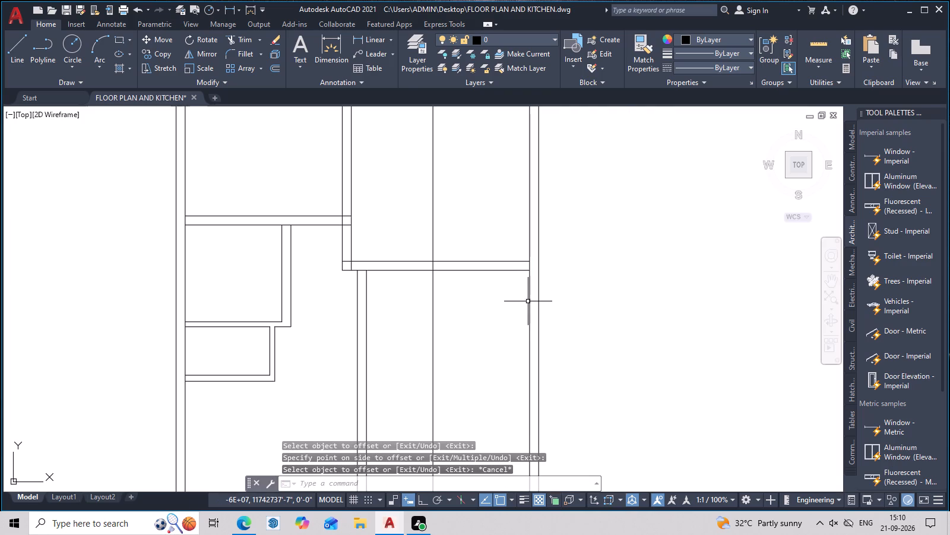
Offset the lower line of the horizontal partition above the long east room 6' downward.
text(O 6)
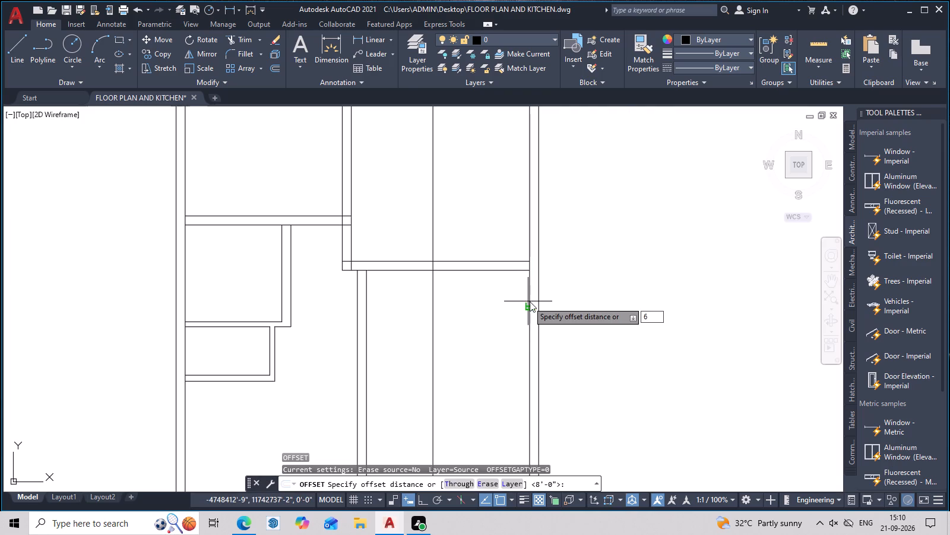
text(')
key(space)
click(494, 270)
click(490, 356)
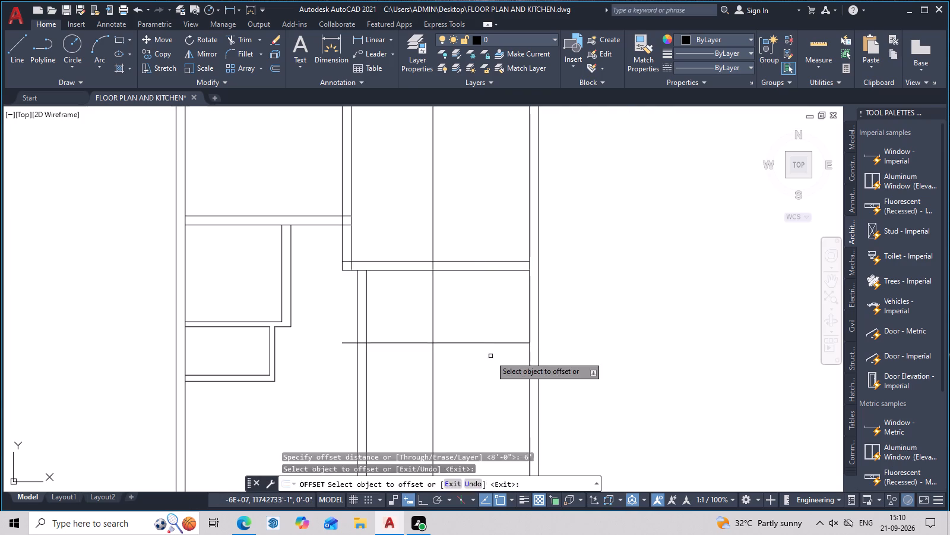
key(Escape)
Offset the new vertical line 9" west and the new horizontal line 9" downward to give both walls thickness.
text(O)
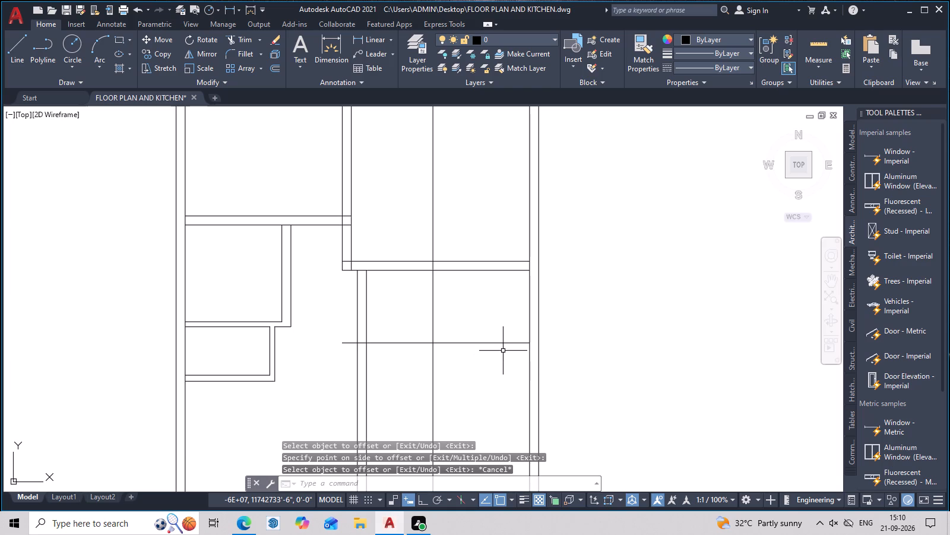
key(space)
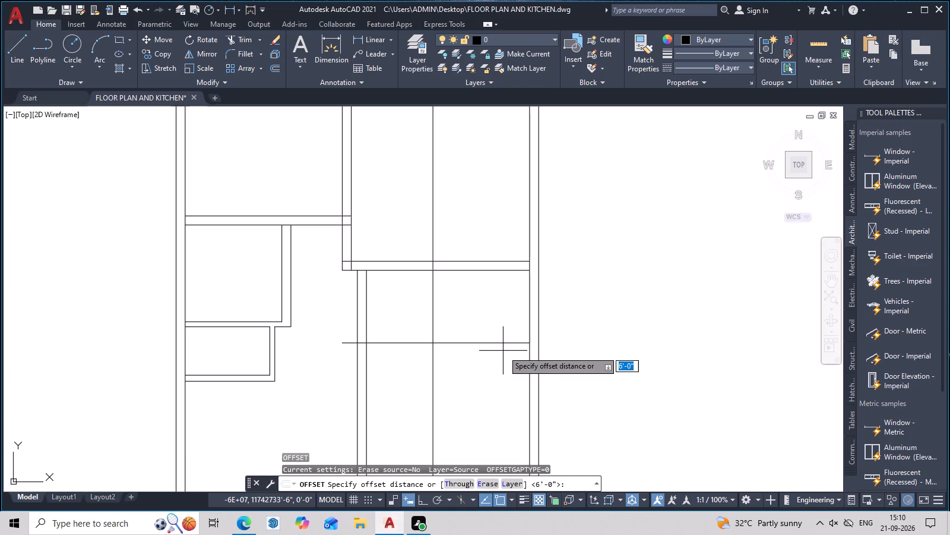
key(9)
key(space)
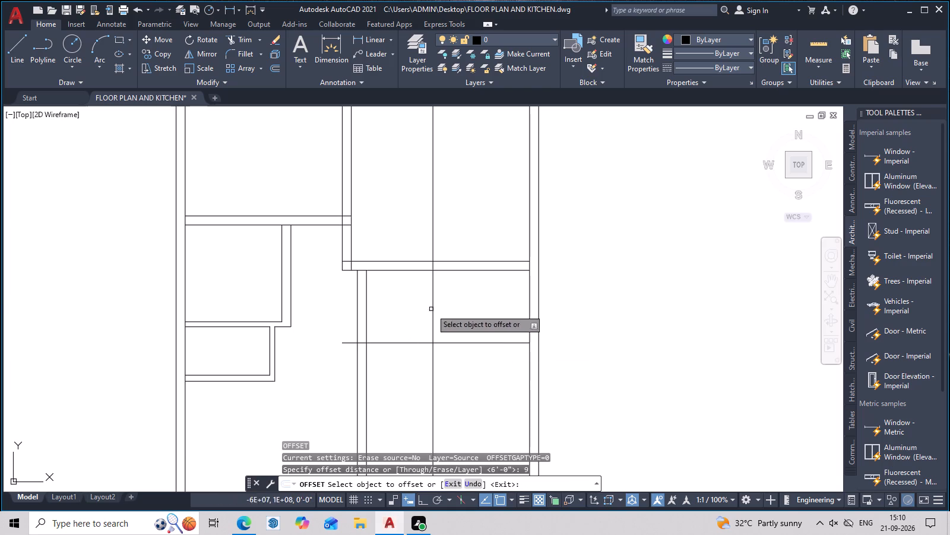
click(433, 307)
click(423, 311)
click(482, 344)
click(482, 361)
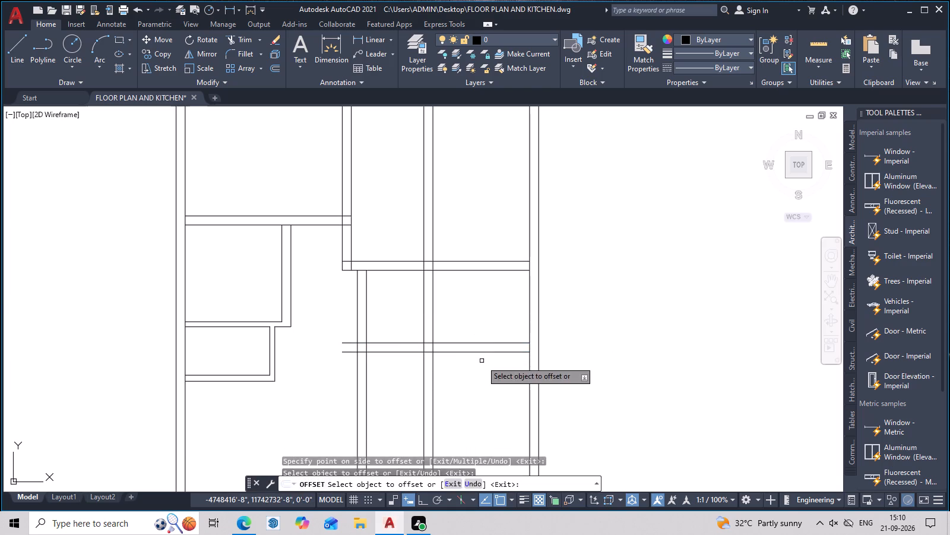
key(Escape)
Trim the new wall lines to form a small room in the long east room's north-east corner, clearing stubs across the central partition.
text(TR)
key(space)
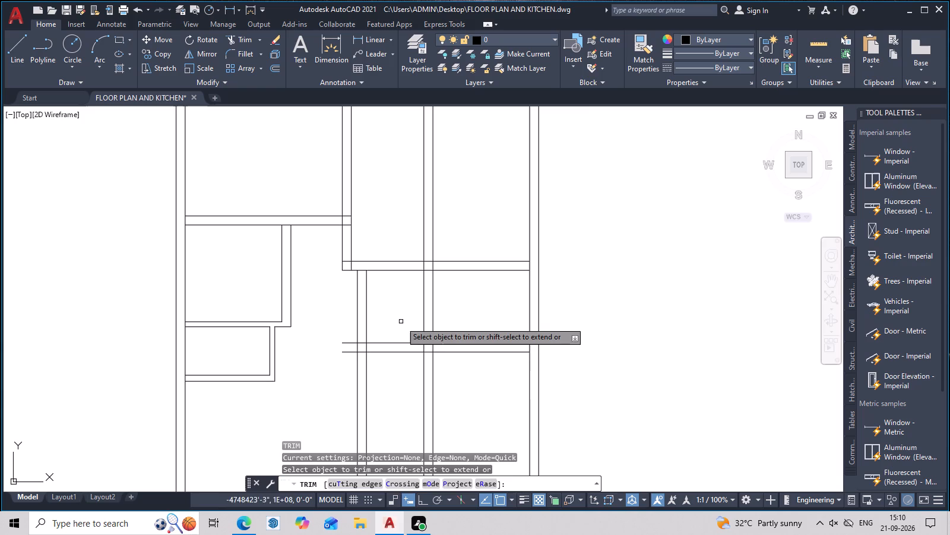
drag(401, 320, 406, 357)
drag(444, 374, 427, 382)
drag(445, 215, 413, 222)
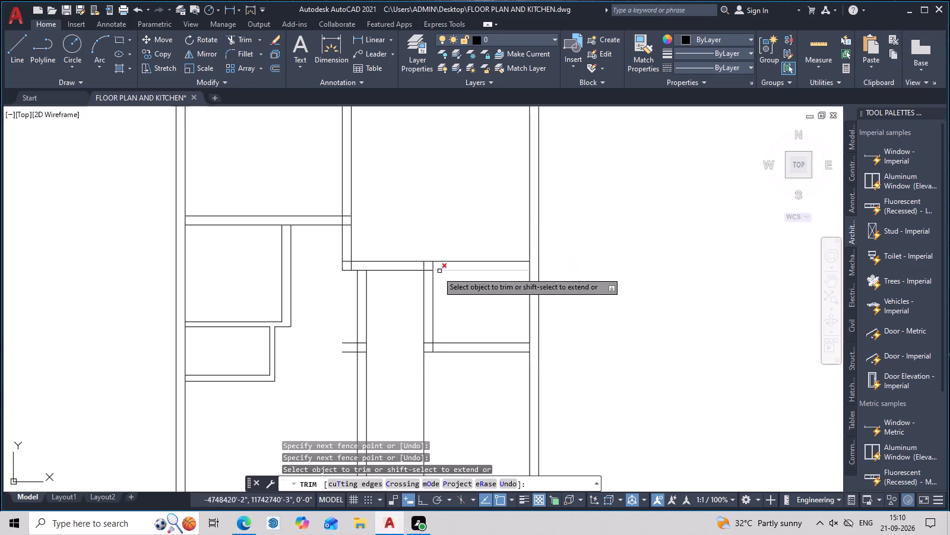
drag(428, 373, 416, 377)
scroll(359, 346, up, 3)
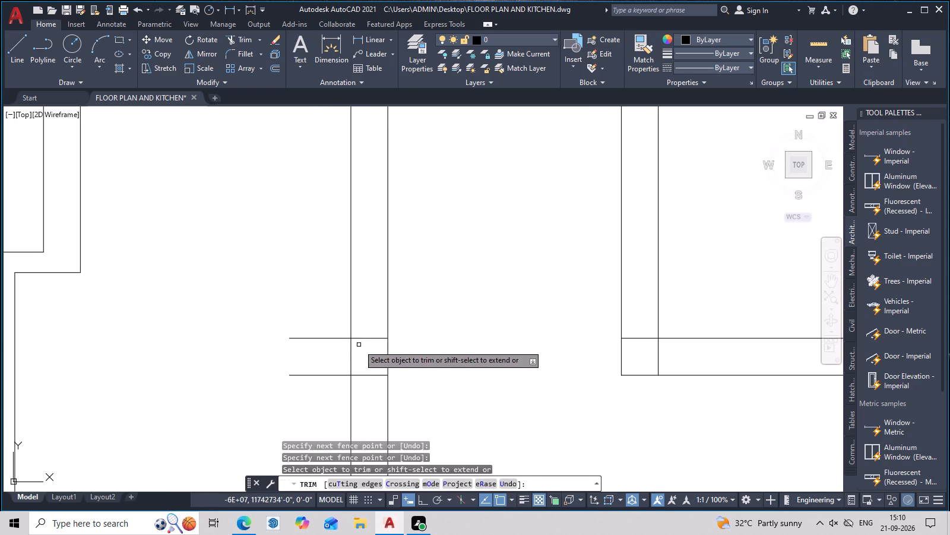
drag(370, 325, 368, 372)
drag(336, 325, 328, 384)
drag(366, 369, 367, 394)
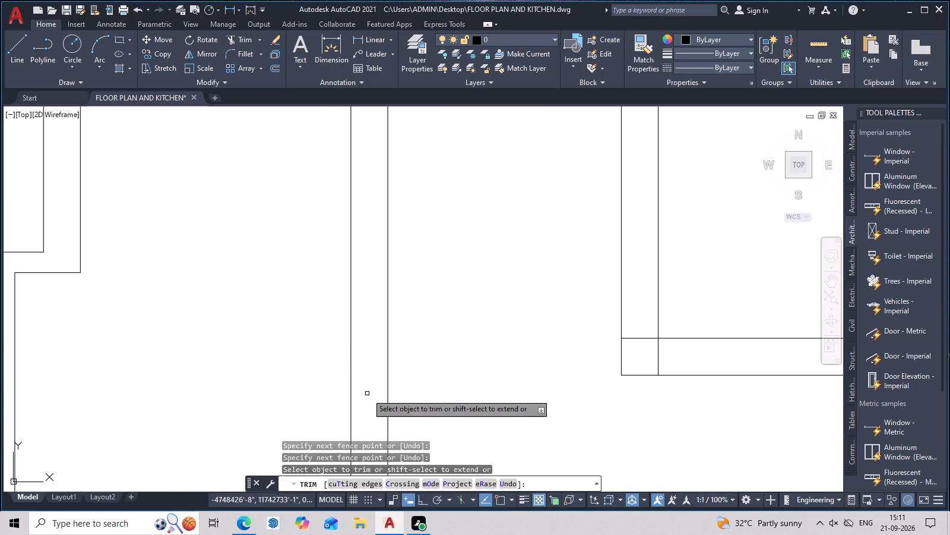
scroll(363, 386, down, 5)
middle_drag(424, 398, 421, 321)
scroll(425, 328, up, 2)
middle_drag(426, 331, 438, 296)
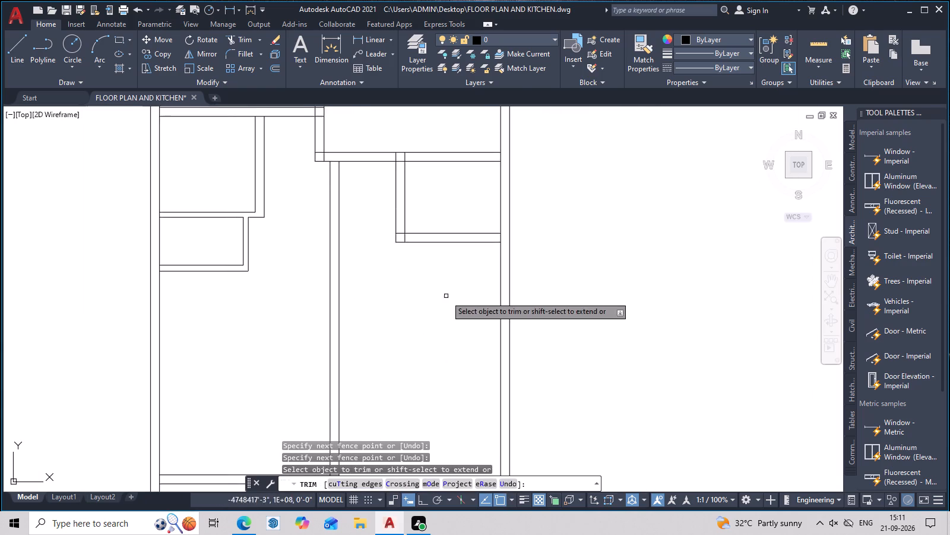
middle_drag(451, 316, 452, 390)
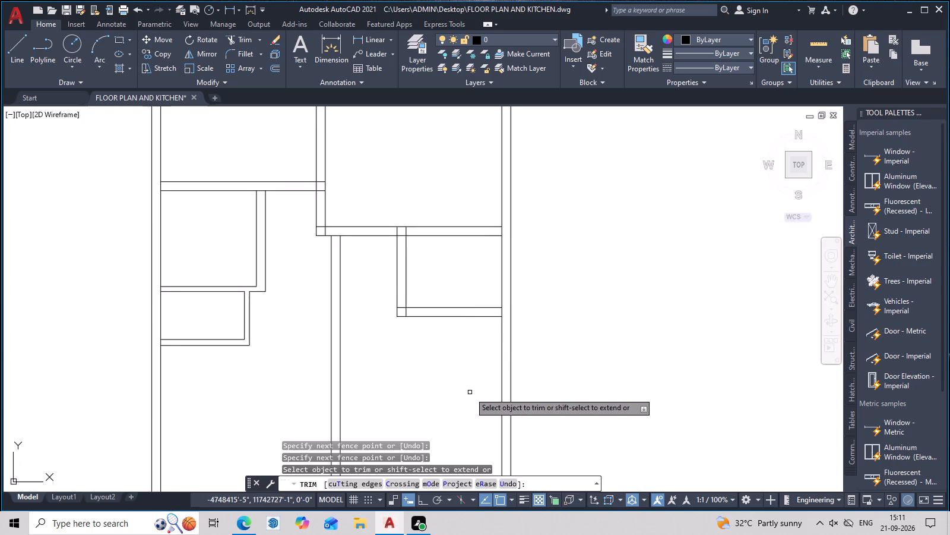
click(818, 43)
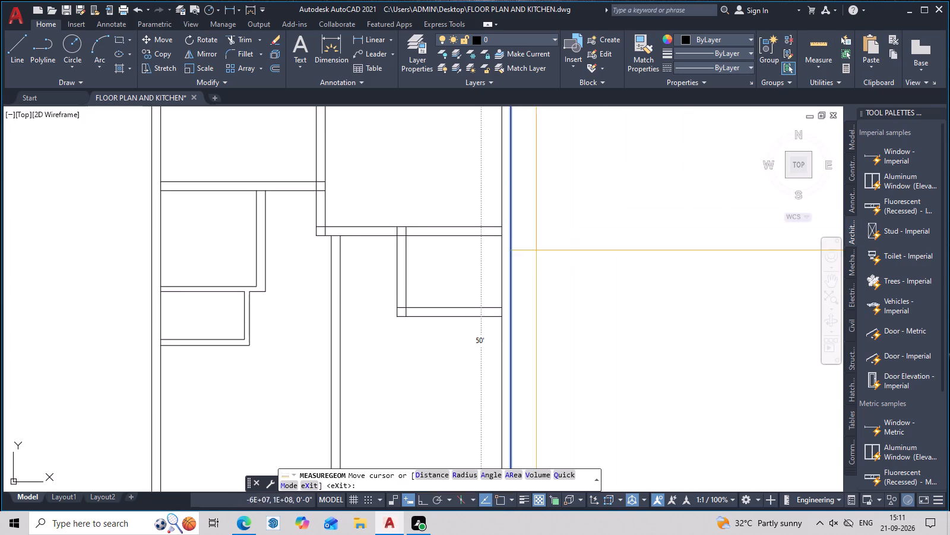
key(Escape)
Offset the lower line of the small east room's south wall 15' downward.
middle_drag(492, 322, 497, 267)
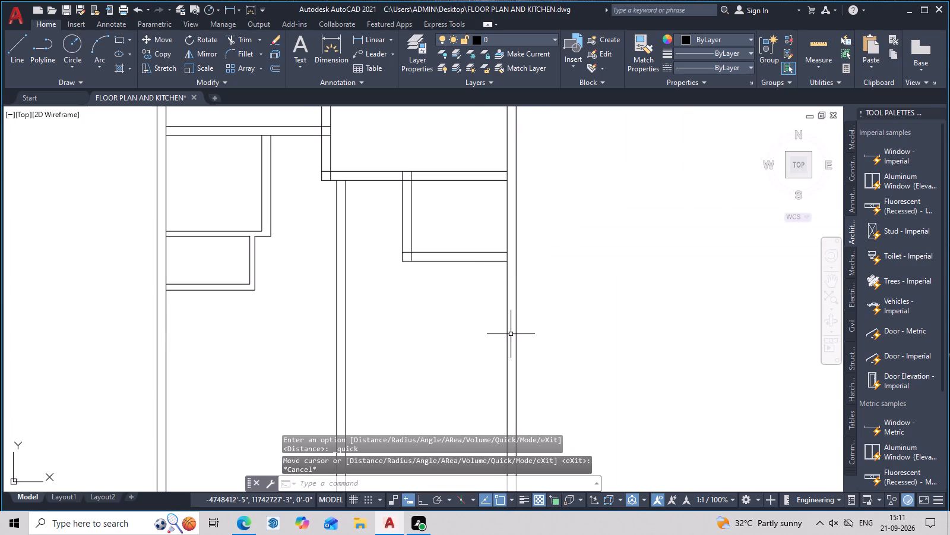
key(o)
key(space)
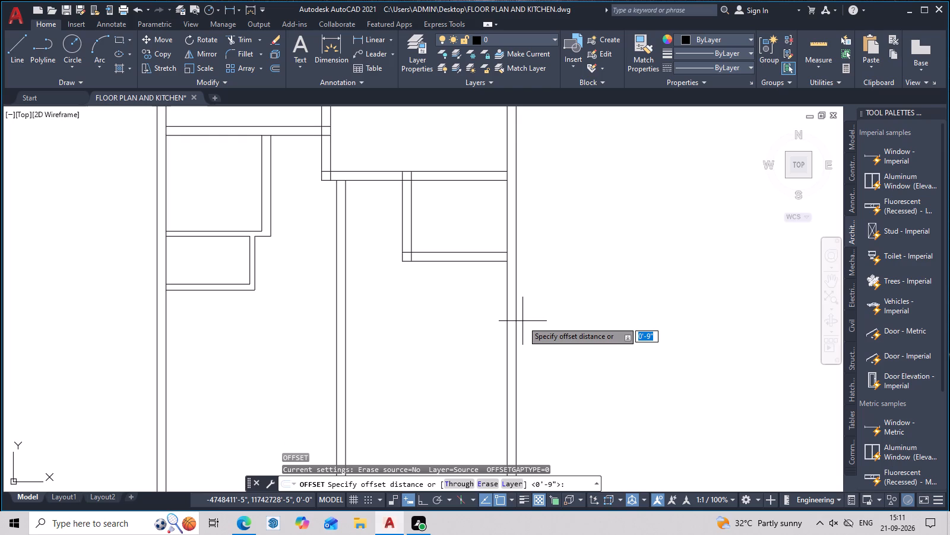
key(1)
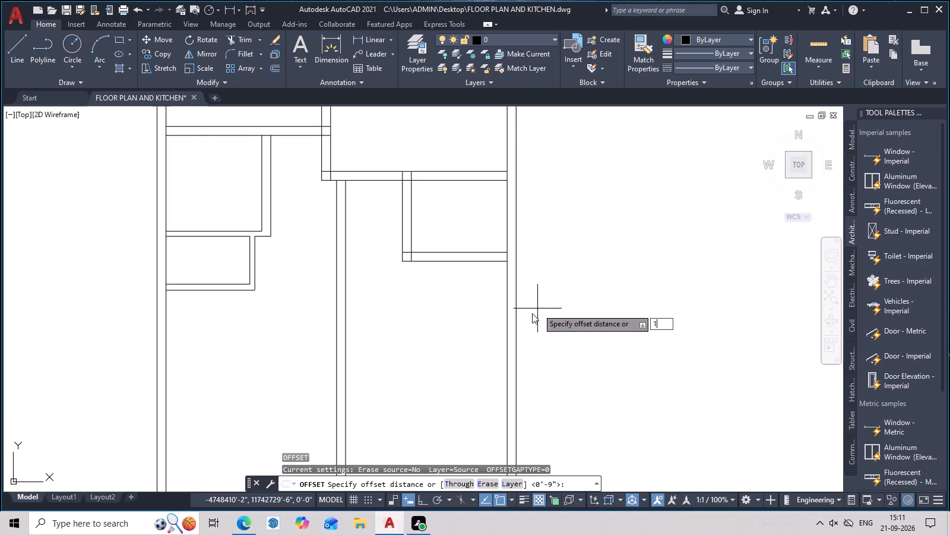
key(5)
key(apostrophe)
key(space)
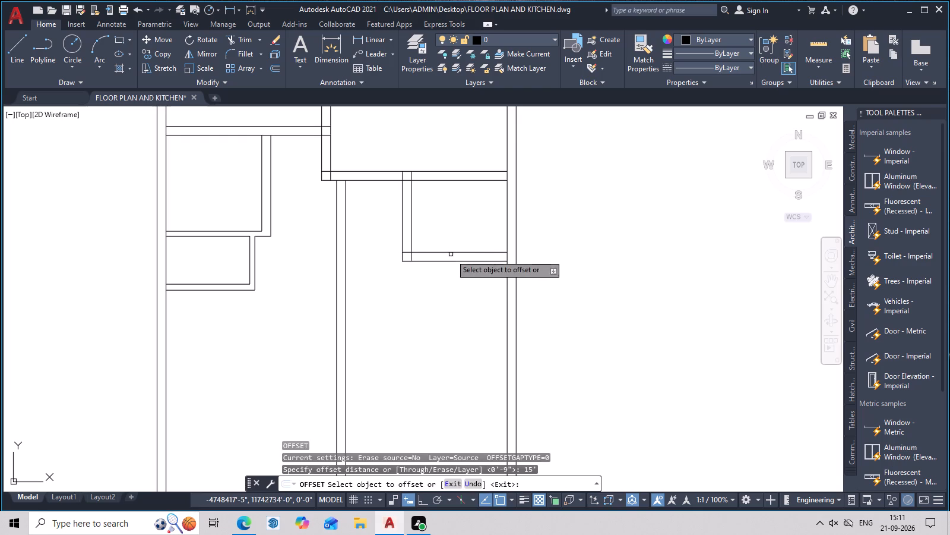
click(456, 261)
click(472, 363)
scroll(472, 362, down, 3)
middle_drag(473, 364, 484, 309)
scroll(485, 308, up, 2)
middle_drag(485, 308, 511, 319)
key(Escape)
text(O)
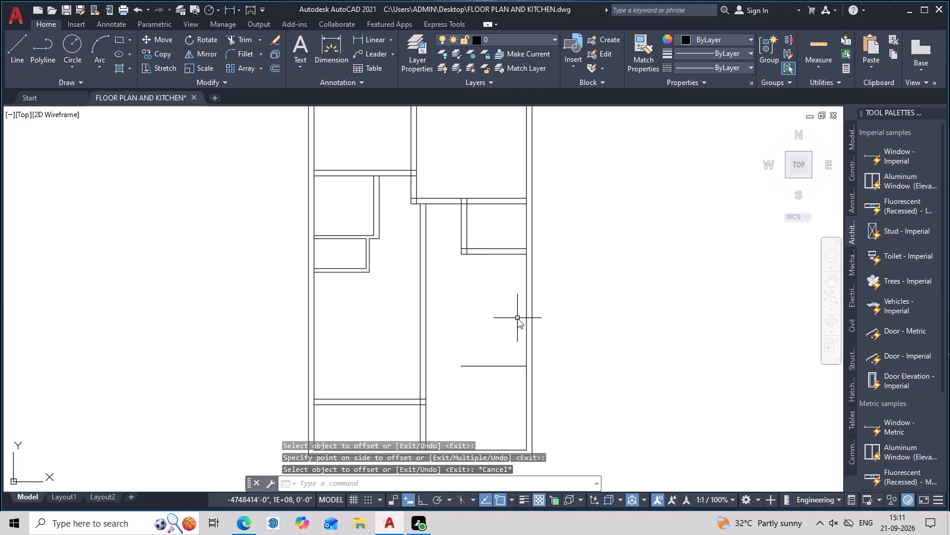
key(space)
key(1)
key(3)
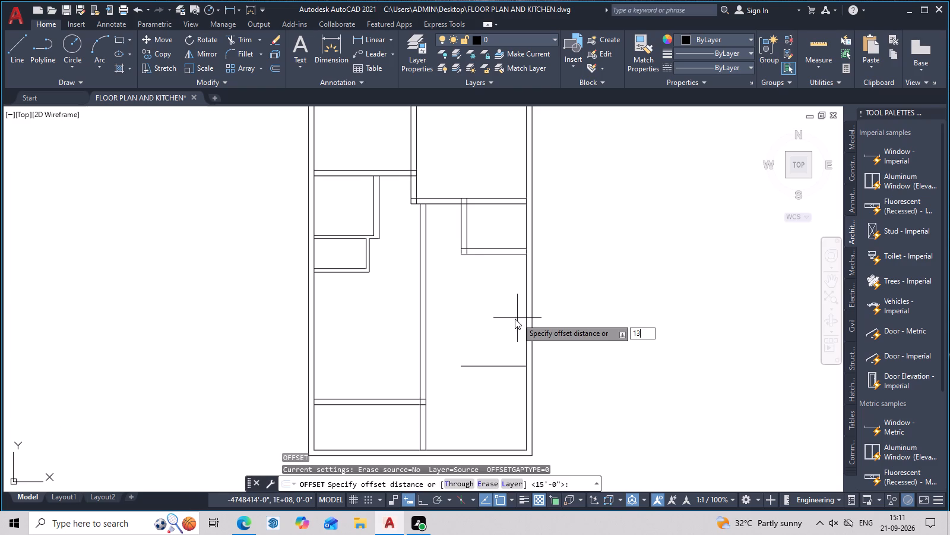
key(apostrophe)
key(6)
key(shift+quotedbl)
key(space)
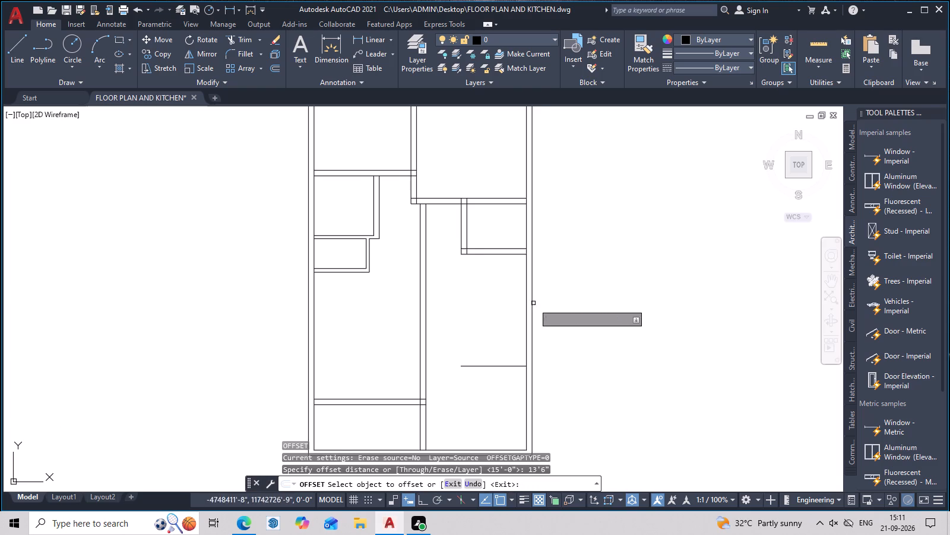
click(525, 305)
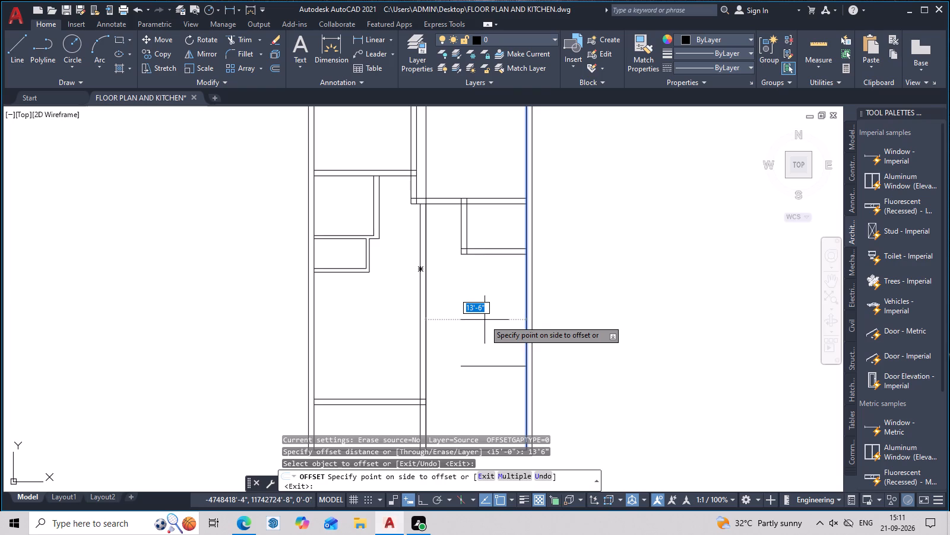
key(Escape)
Extend the 15' offset line west to the central vertical partition.
key(e)
text(X)
key(space)
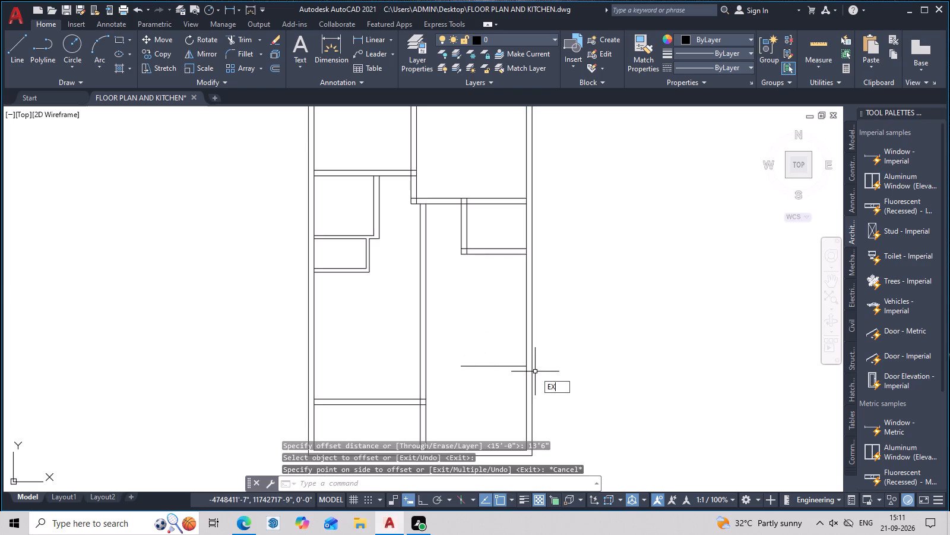
click(485, 368)
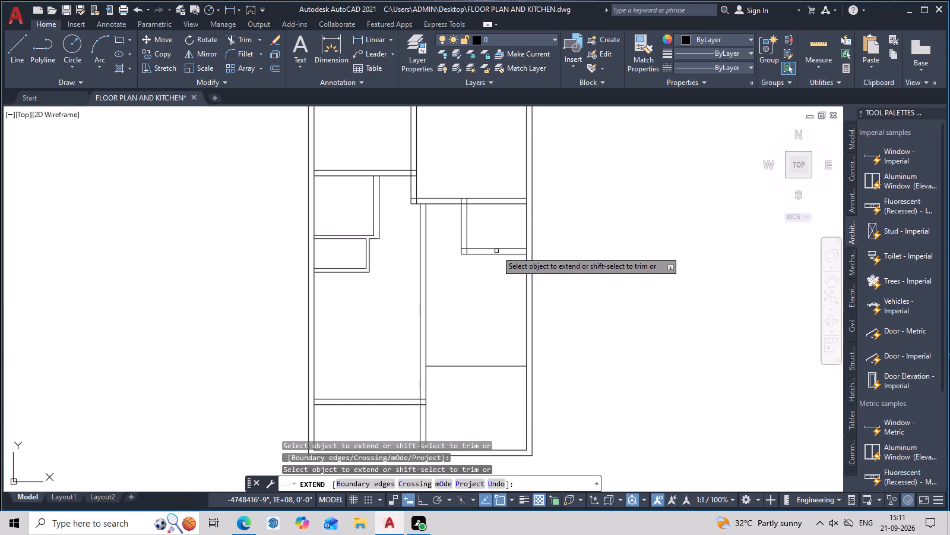
Extend both lines of the small east room's south wall west to the central partition and east to the outer wall's outer line.
click(495, 255)
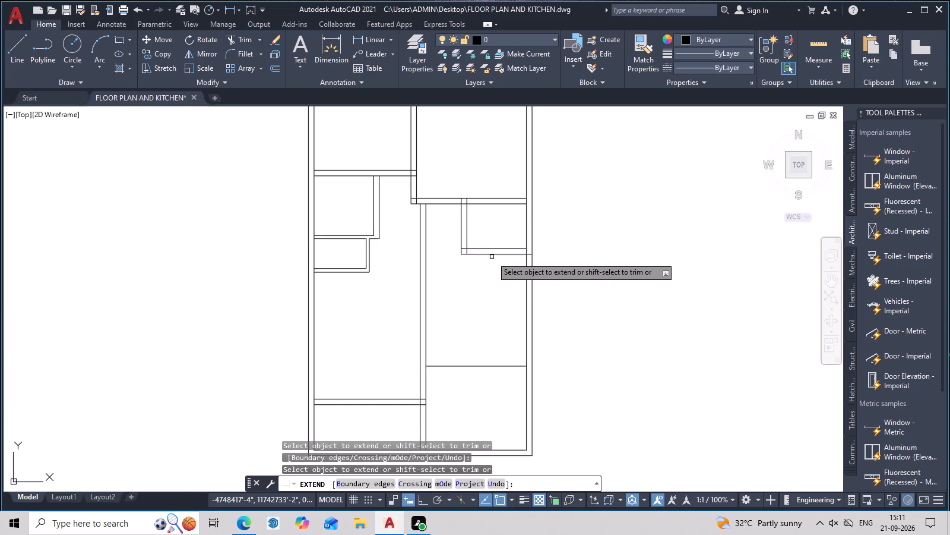
click(493, 254)
click(495, 247)
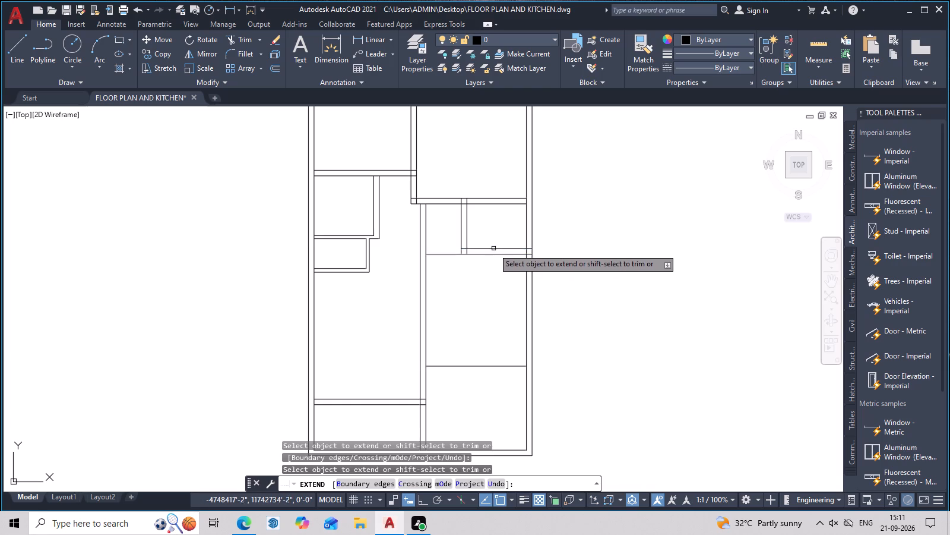
click(491, 250)
scroll(490, 289, down, 2)
middle_drag(490, 291, 487, 256)
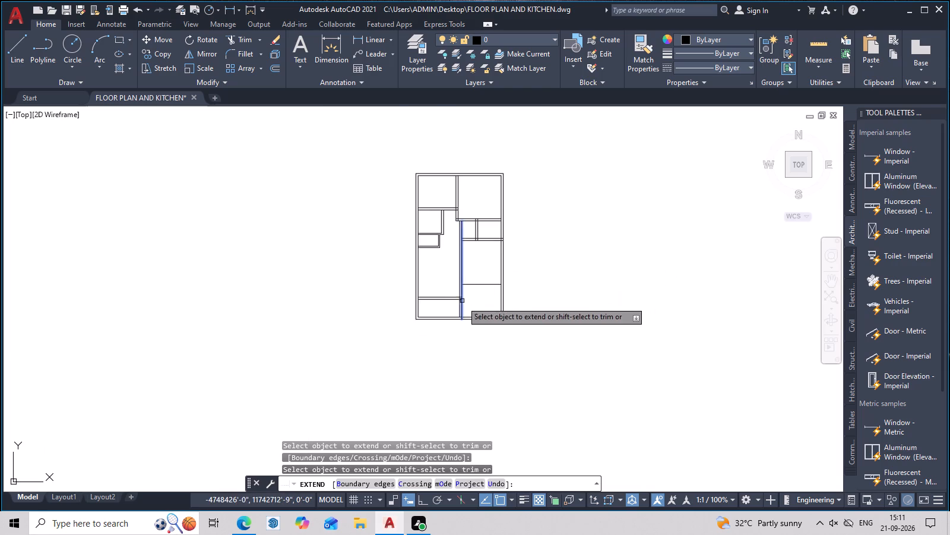
scroll(473, 289, up, 2)
key(Escape)
Offset the south-east room's single horizontal line 9" downward to make it a double-line wall.
text(O)
key(space)
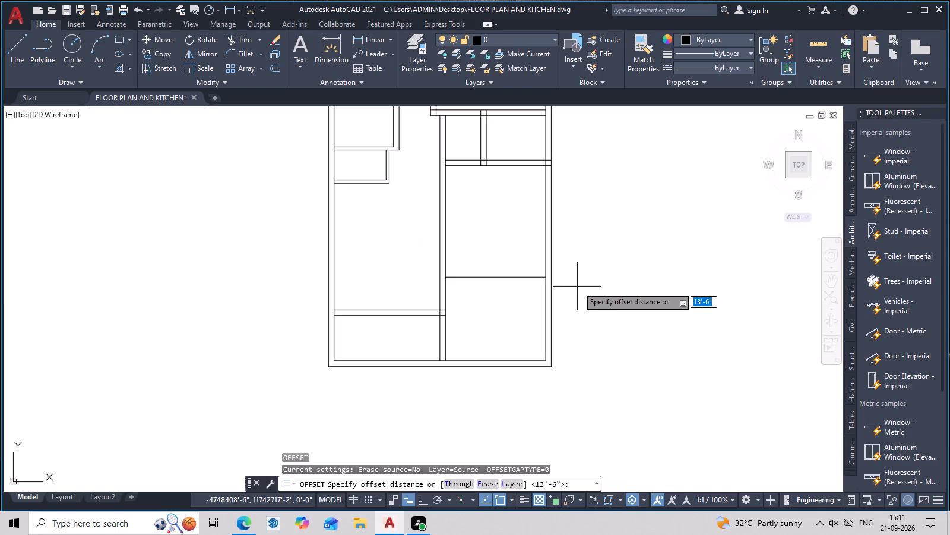
text(9)
key(space)
click(519, 276)
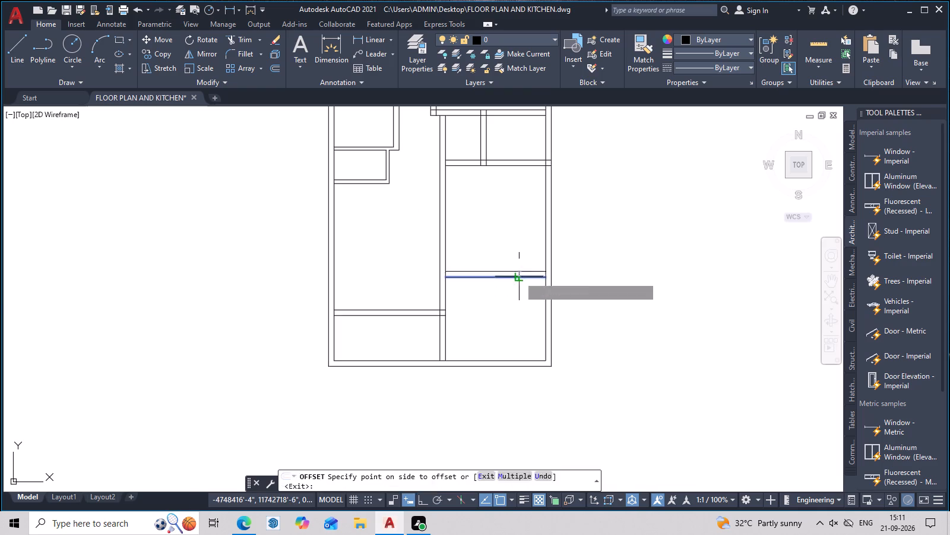
click(517, 291)
scroll(520, 307, down, 2)
middle_drag(521, 314, 524, 295)
key(Escape)
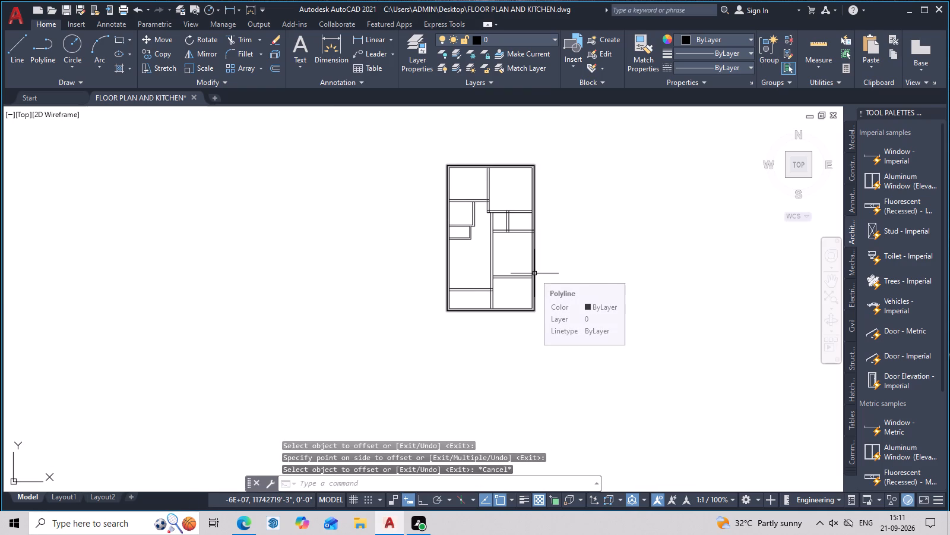
key(Escape)
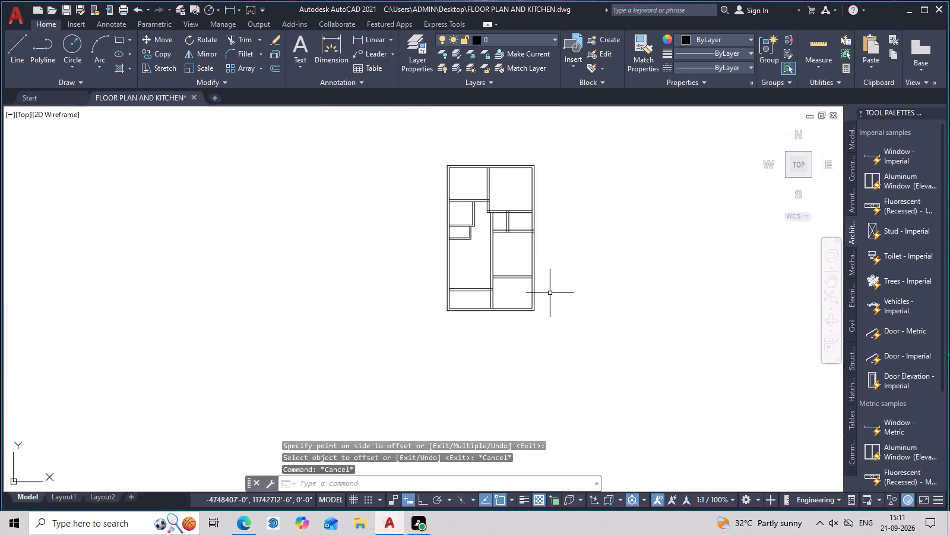
Measure the south-east room's width and depth.
click(823, 49)
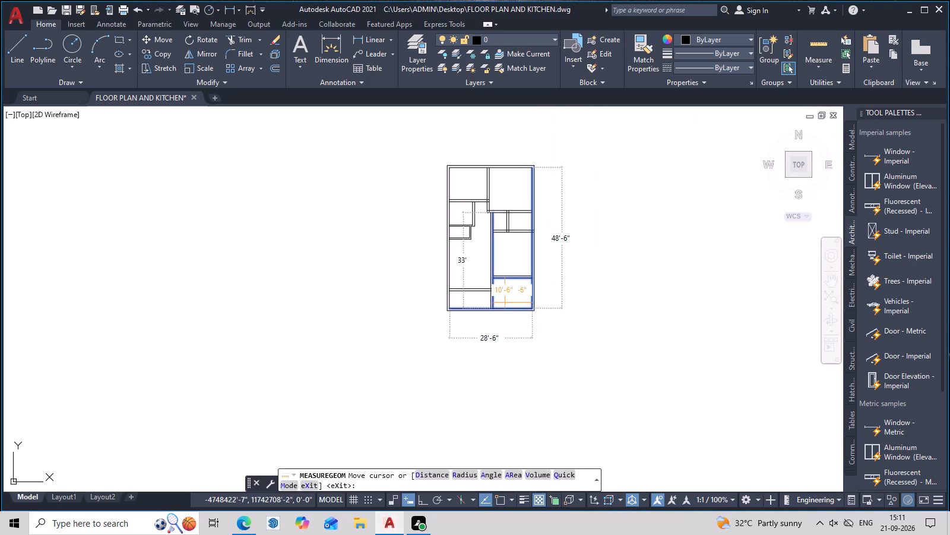
scroll(511, 299, up, 3)
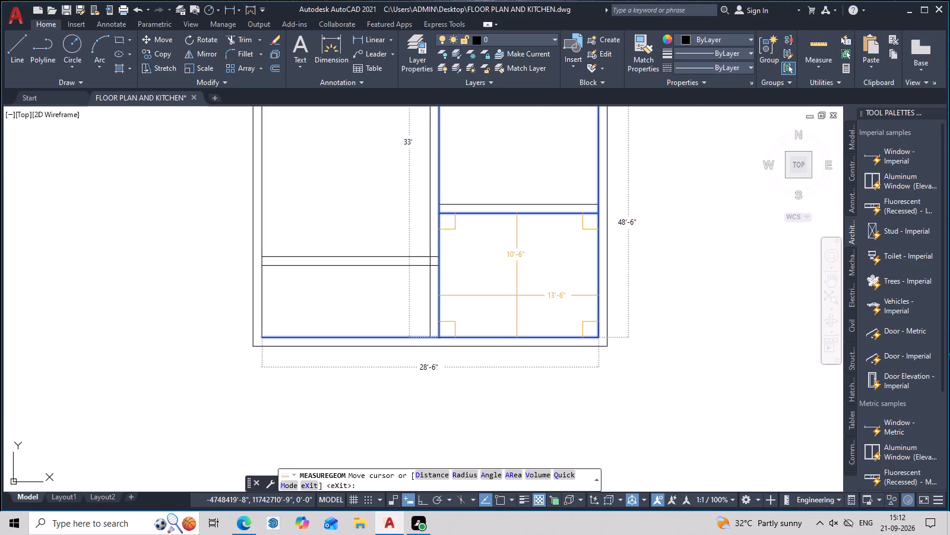
key(Escape)
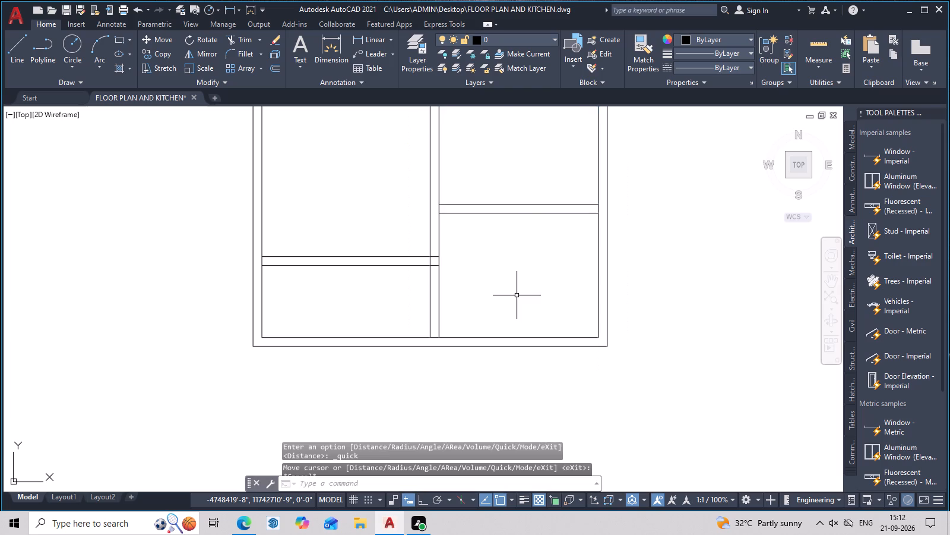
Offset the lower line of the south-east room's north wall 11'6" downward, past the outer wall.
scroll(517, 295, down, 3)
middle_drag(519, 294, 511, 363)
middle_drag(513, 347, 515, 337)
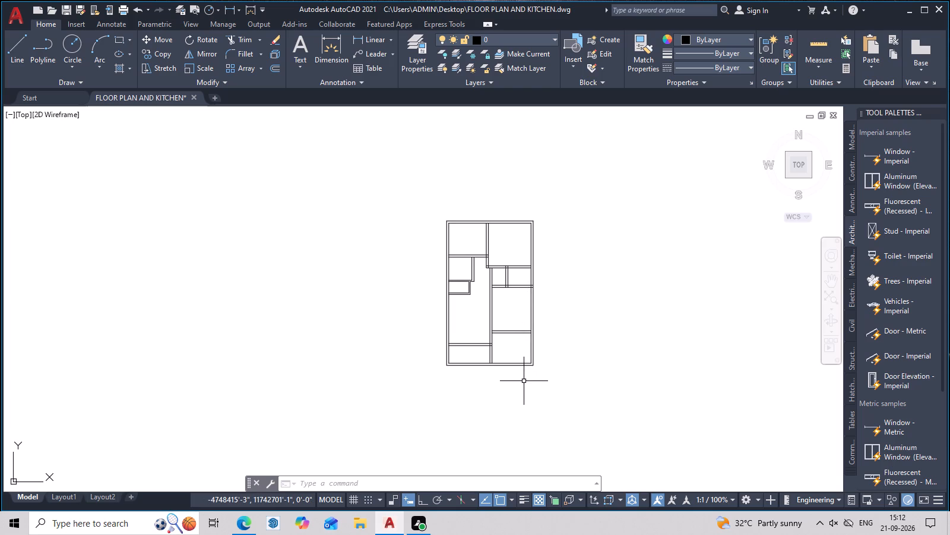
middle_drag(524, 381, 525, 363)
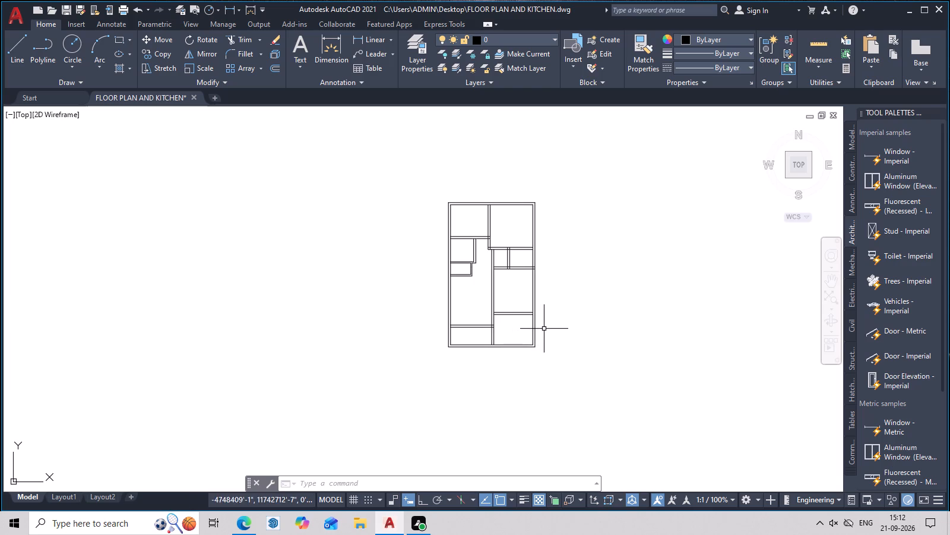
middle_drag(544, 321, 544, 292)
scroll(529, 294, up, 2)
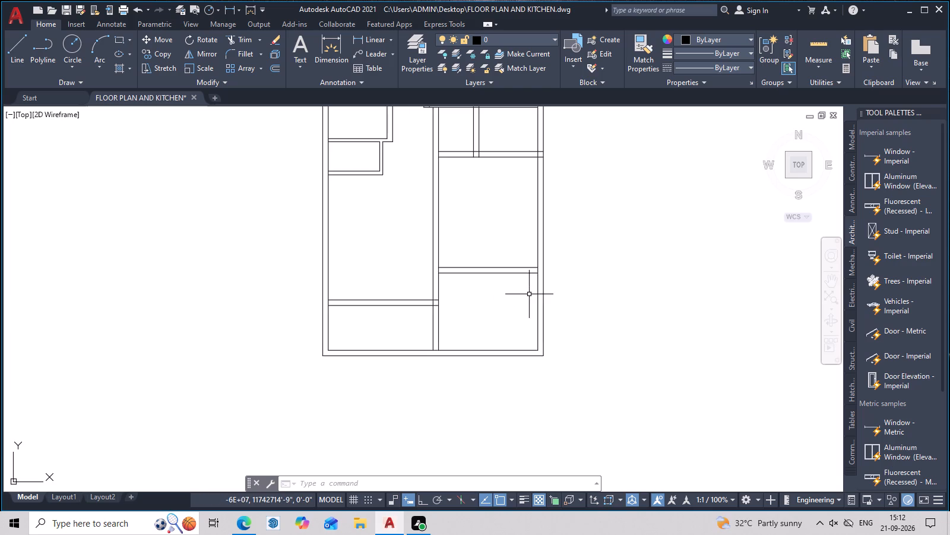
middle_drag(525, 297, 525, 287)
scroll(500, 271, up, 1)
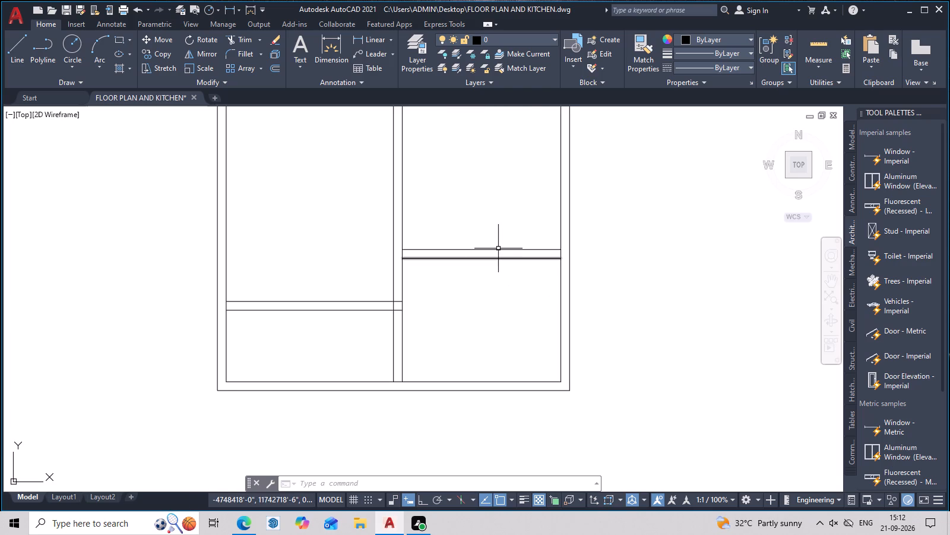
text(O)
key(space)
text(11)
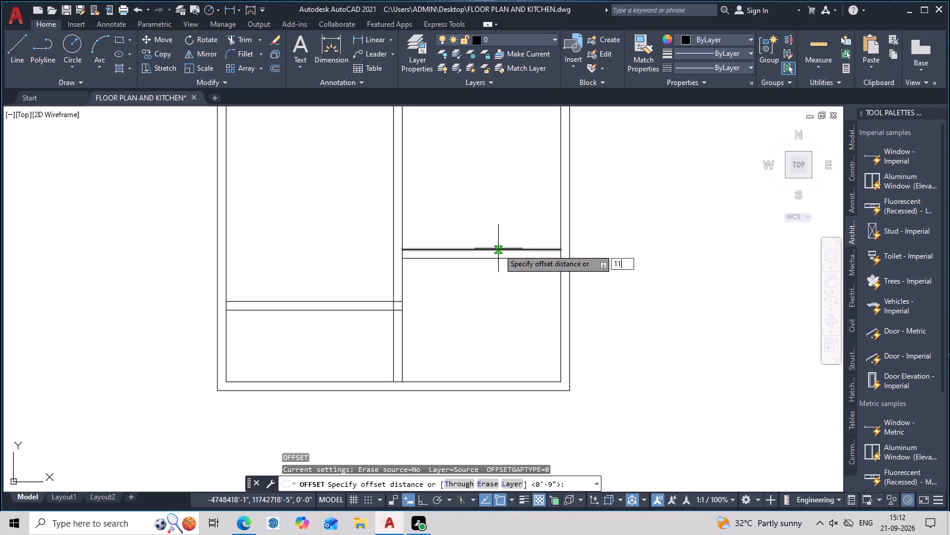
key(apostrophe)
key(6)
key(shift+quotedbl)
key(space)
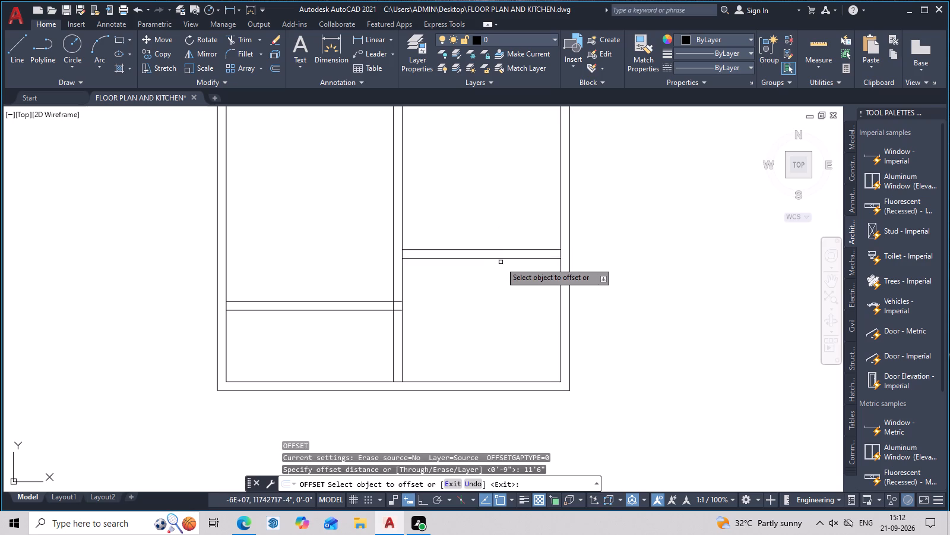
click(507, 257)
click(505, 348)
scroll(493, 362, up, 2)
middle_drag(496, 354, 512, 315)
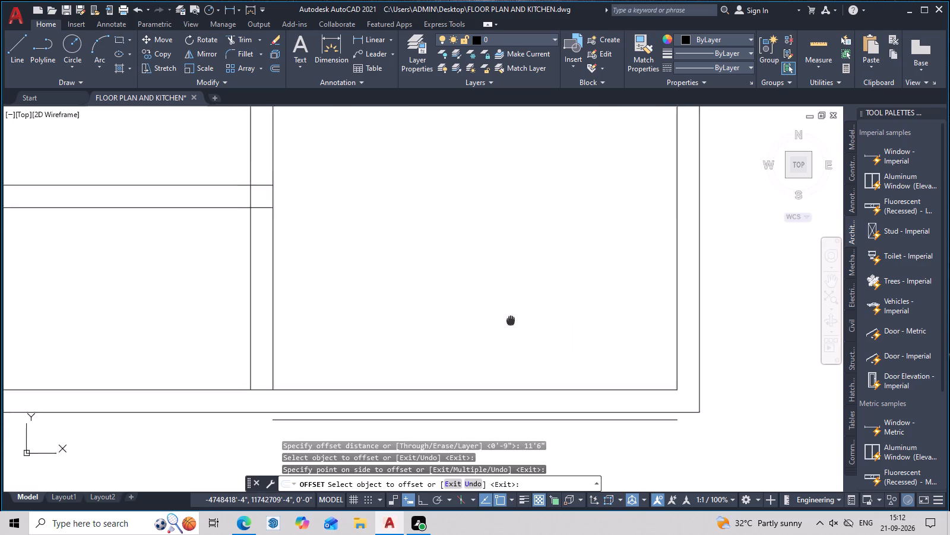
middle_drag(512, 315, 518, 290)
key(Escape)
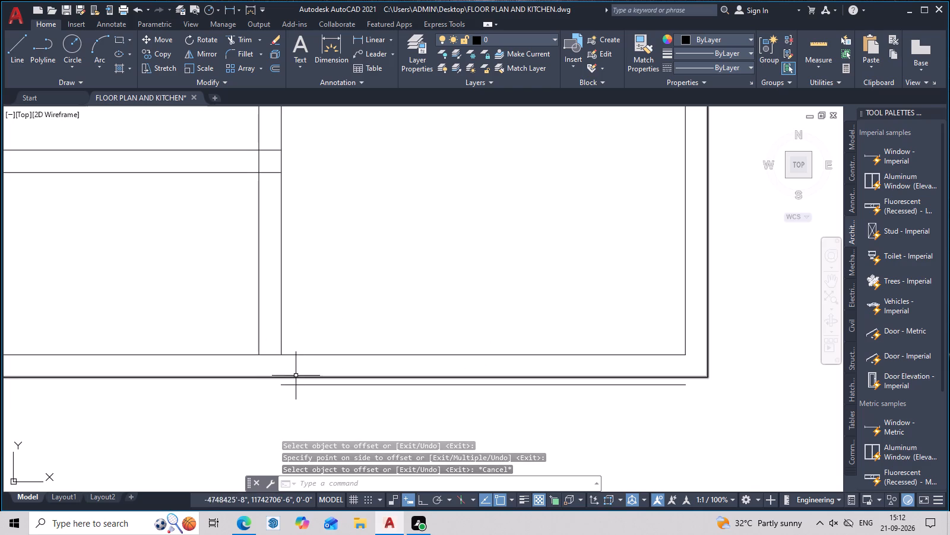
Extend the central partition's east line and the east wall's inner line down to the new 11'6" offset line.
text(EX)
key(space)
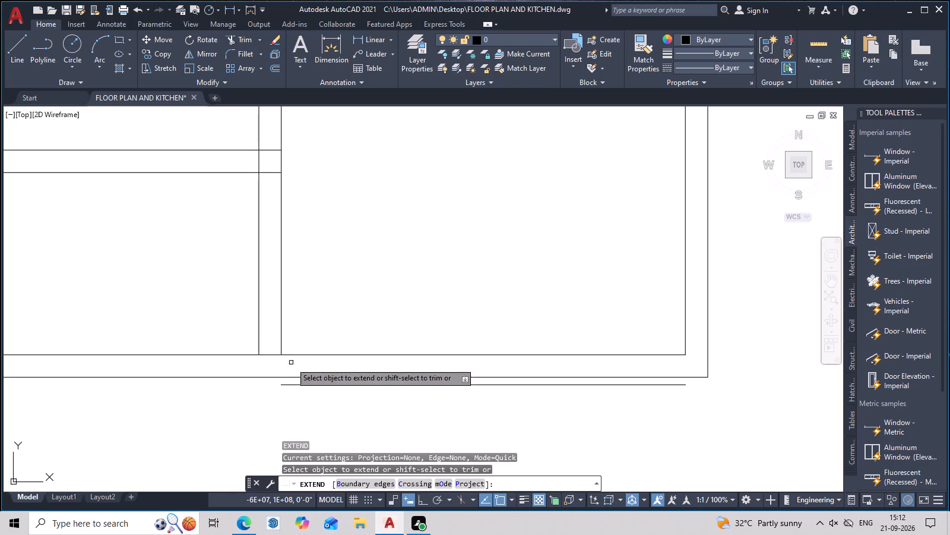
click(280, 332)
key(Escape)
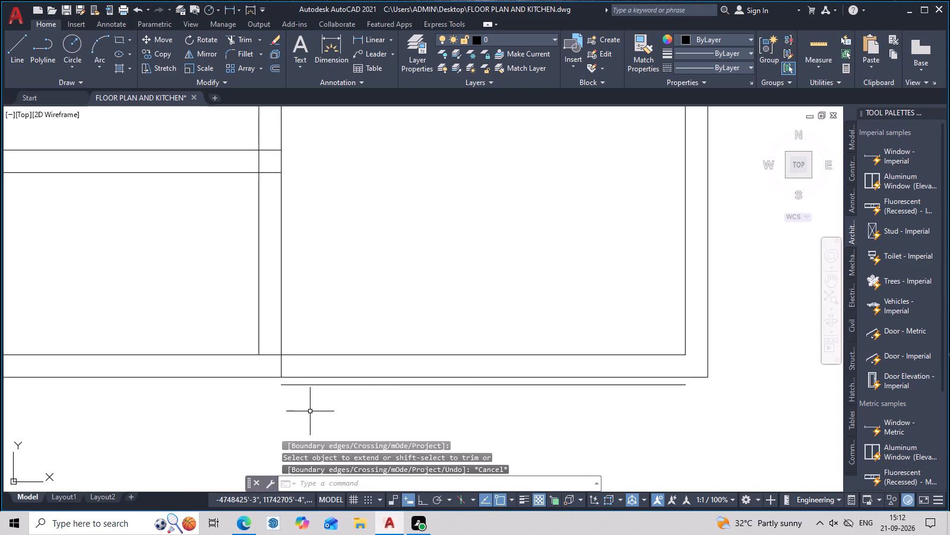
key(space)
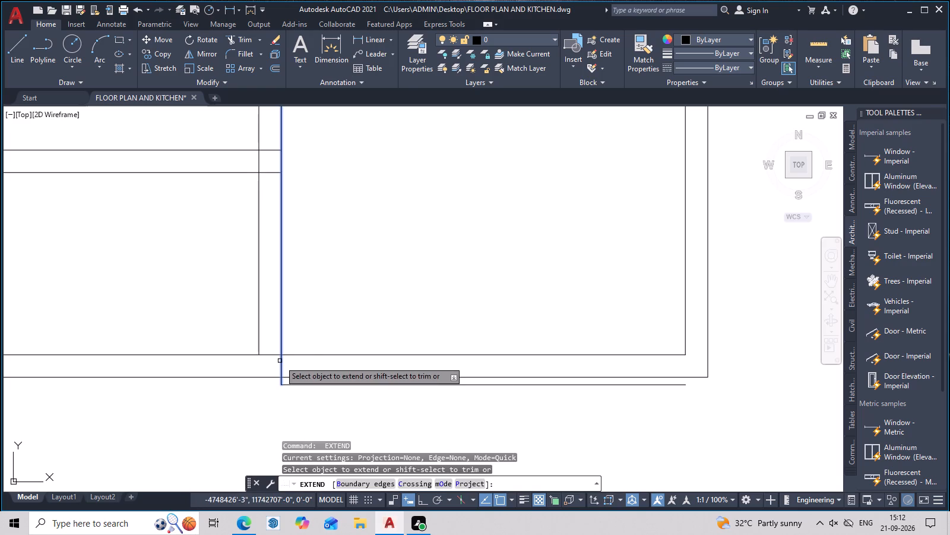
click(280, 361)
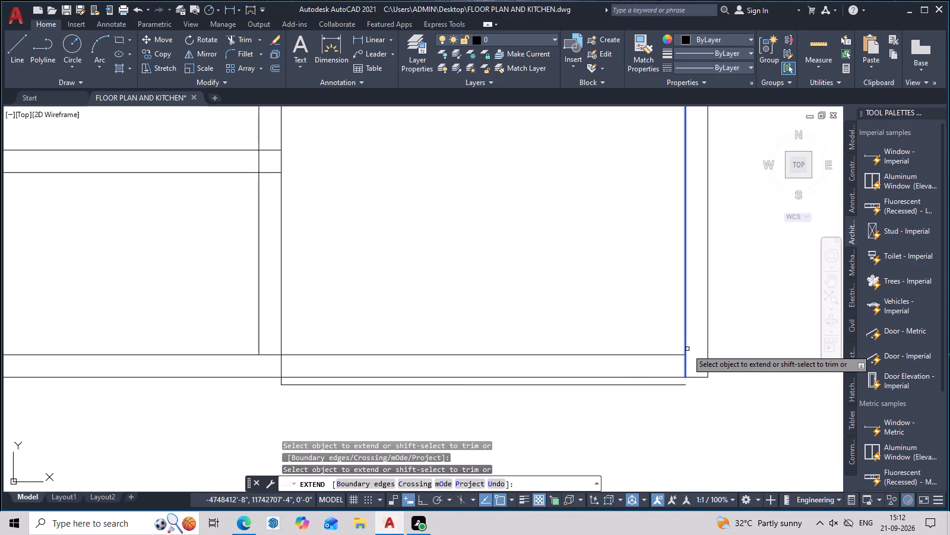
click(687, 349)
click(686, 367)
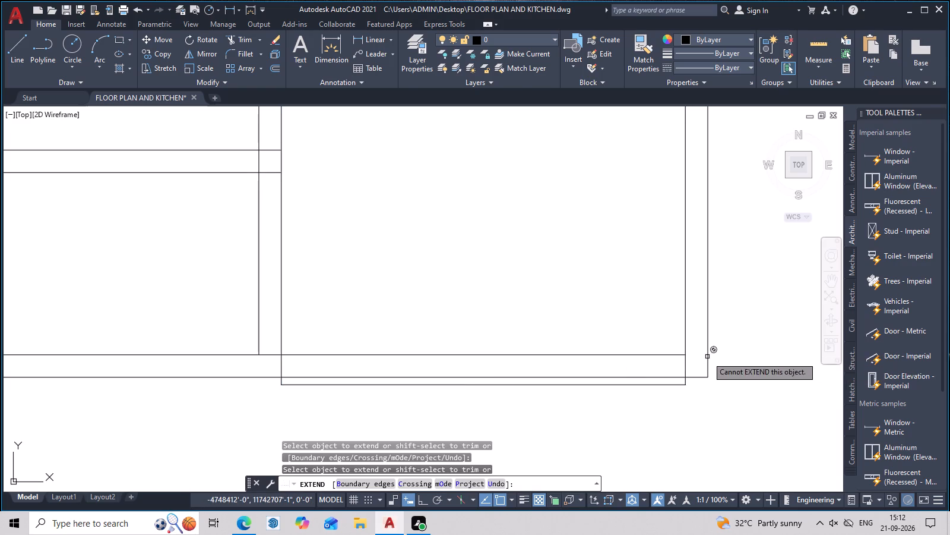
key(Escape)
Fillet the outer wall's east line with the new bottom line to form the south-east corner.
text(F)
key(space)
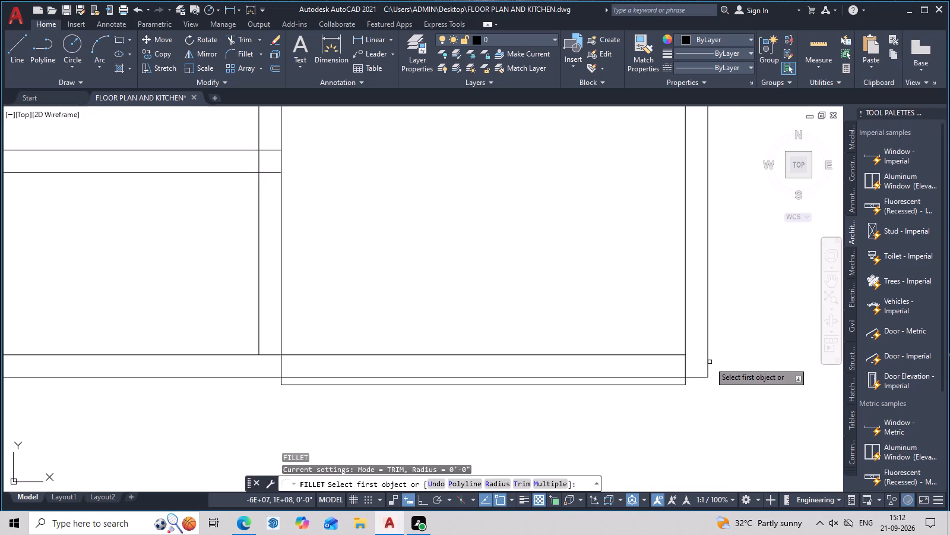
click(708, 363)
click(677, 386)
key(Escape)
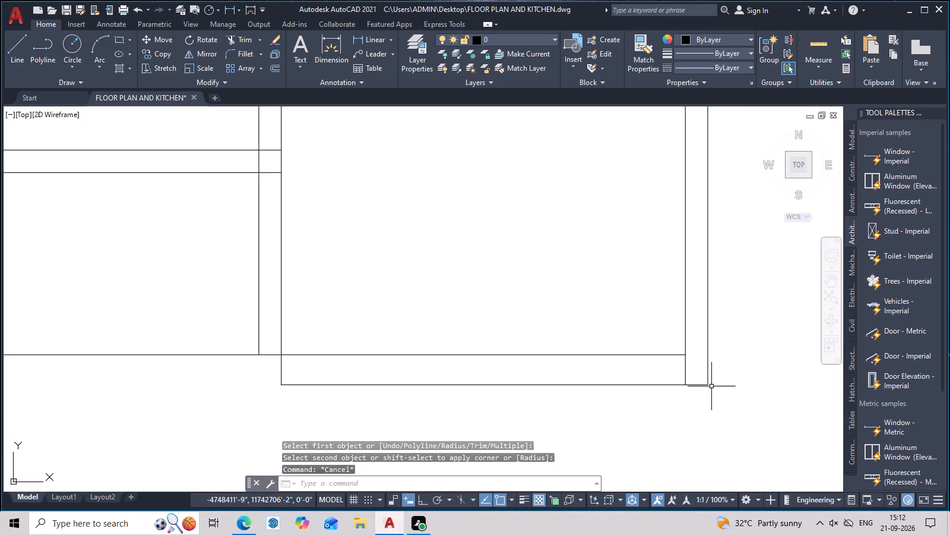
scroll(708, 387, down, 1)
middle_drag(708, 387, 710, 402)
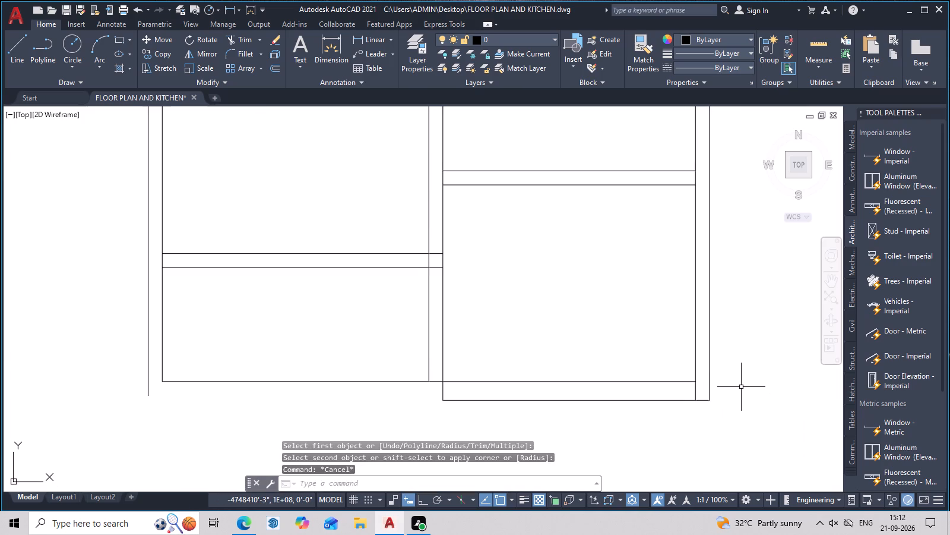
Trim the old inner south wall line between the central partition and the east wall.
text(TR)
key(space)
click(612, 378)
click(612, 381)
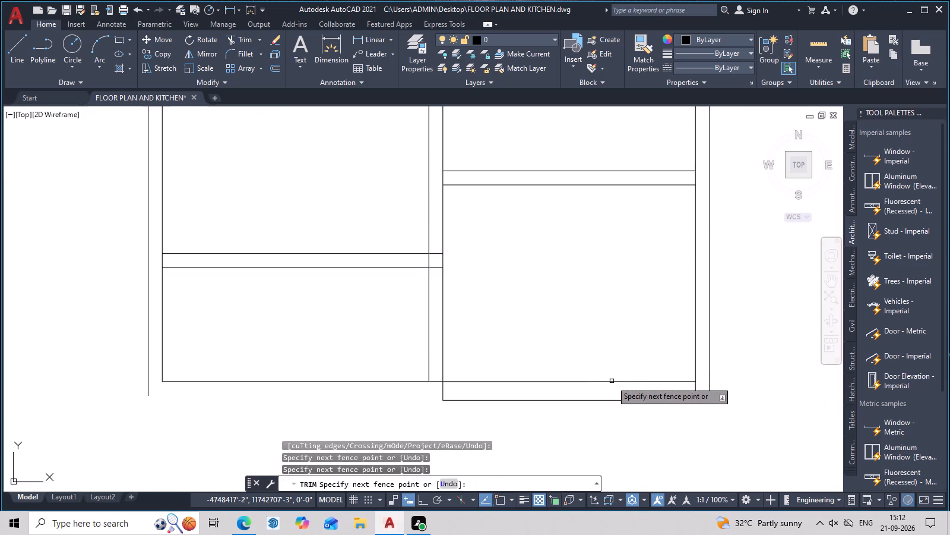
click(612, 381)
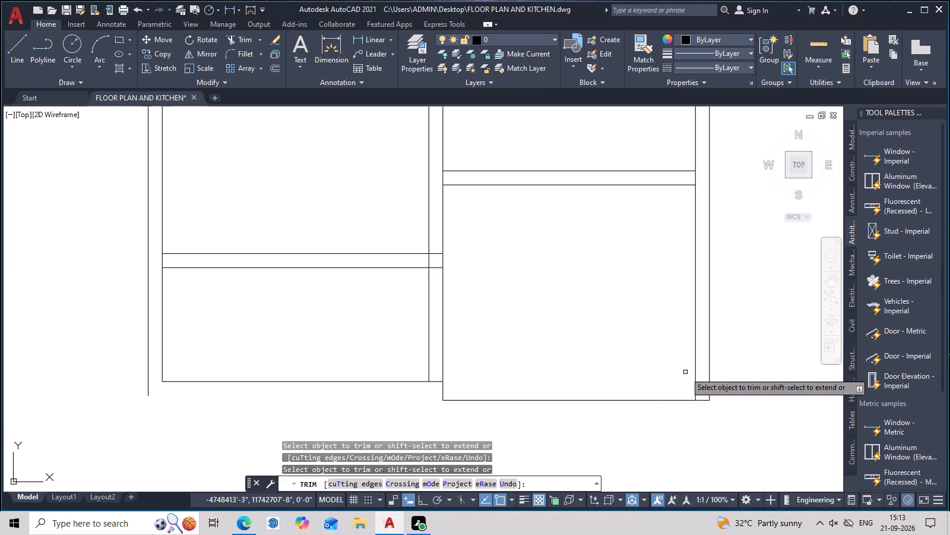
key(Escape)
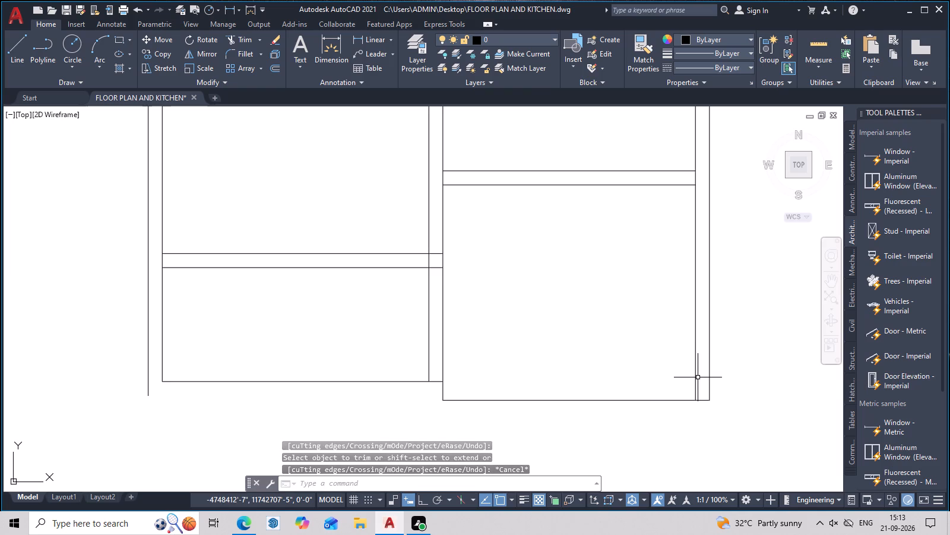
Measure the enlarged south-east room's width and depth.
scroll(698, 388, up, 2)
middle_drag(698, 391, 701, 369)
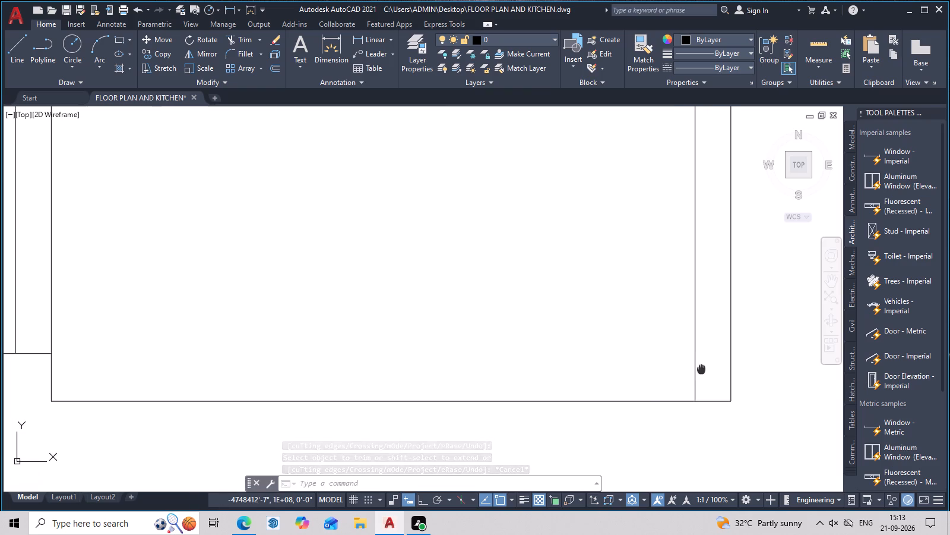
middle_drag(701, 369, 701, 366)
middle_drag(701, 366, 679, 425)
scroll(677, 406, down, 2)
middle_drag(677, 407, 664, 430)
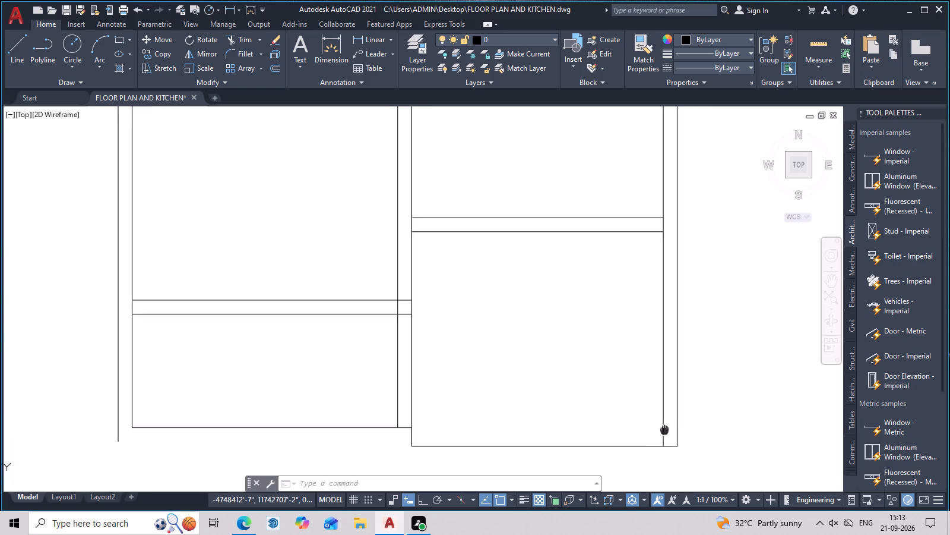
middle_drag(664, 430, 648, 457)
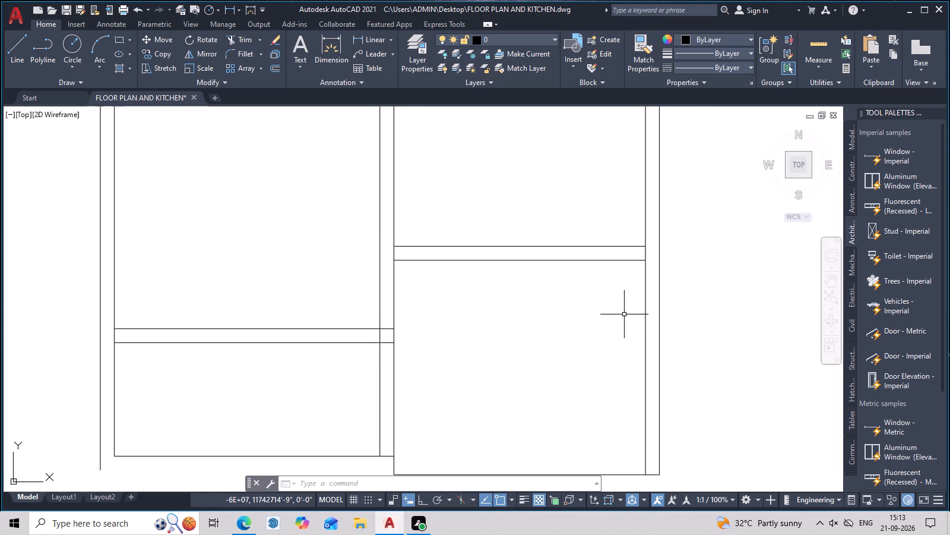
click(824, 37)
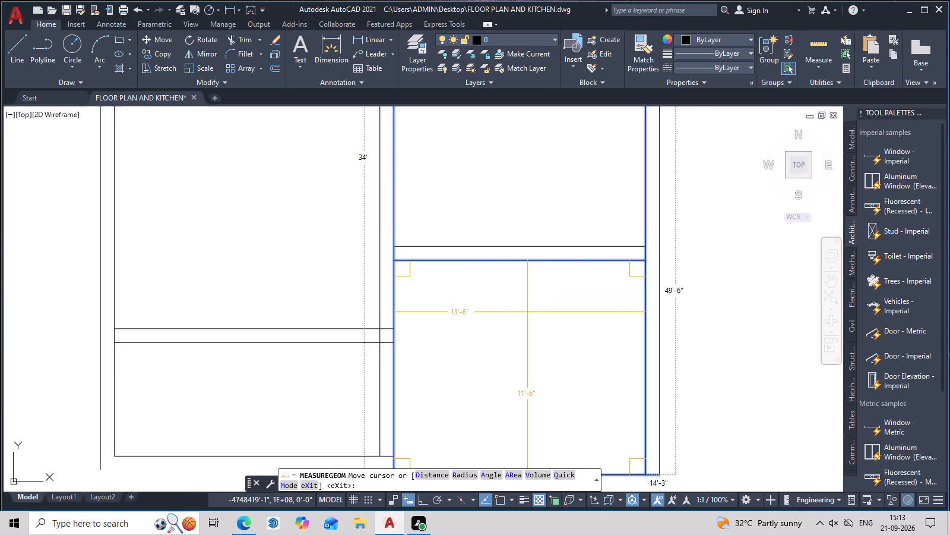
key(Escape)
scroll(528, 320, down, 3)
middle_drag(535, 333, 525, 344)
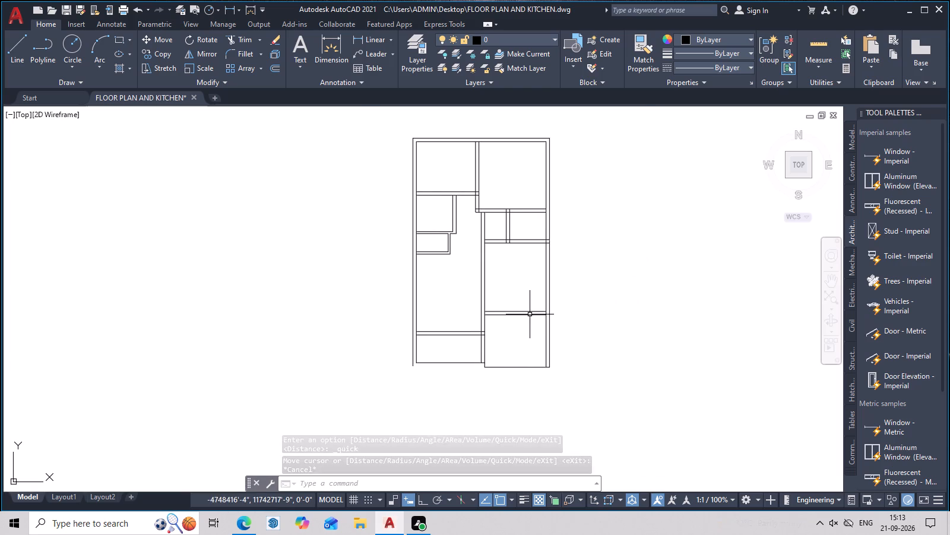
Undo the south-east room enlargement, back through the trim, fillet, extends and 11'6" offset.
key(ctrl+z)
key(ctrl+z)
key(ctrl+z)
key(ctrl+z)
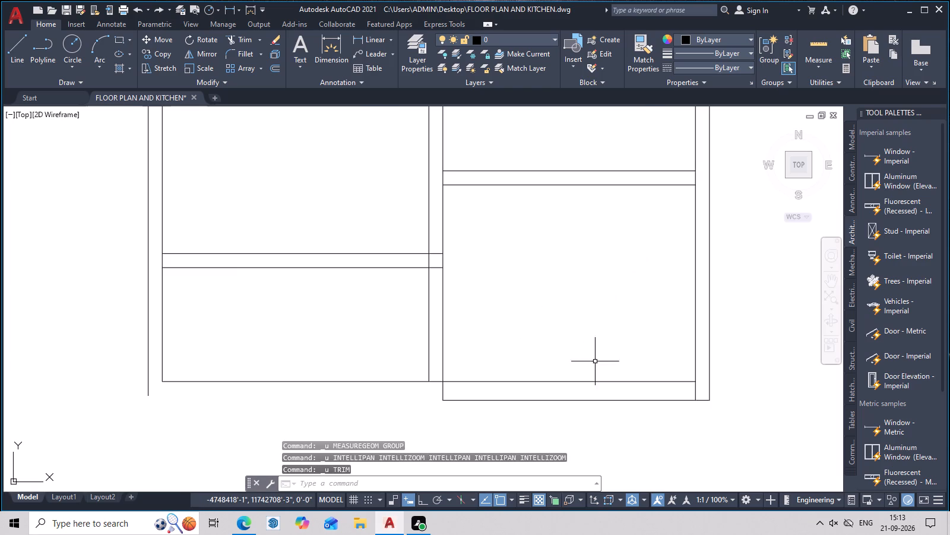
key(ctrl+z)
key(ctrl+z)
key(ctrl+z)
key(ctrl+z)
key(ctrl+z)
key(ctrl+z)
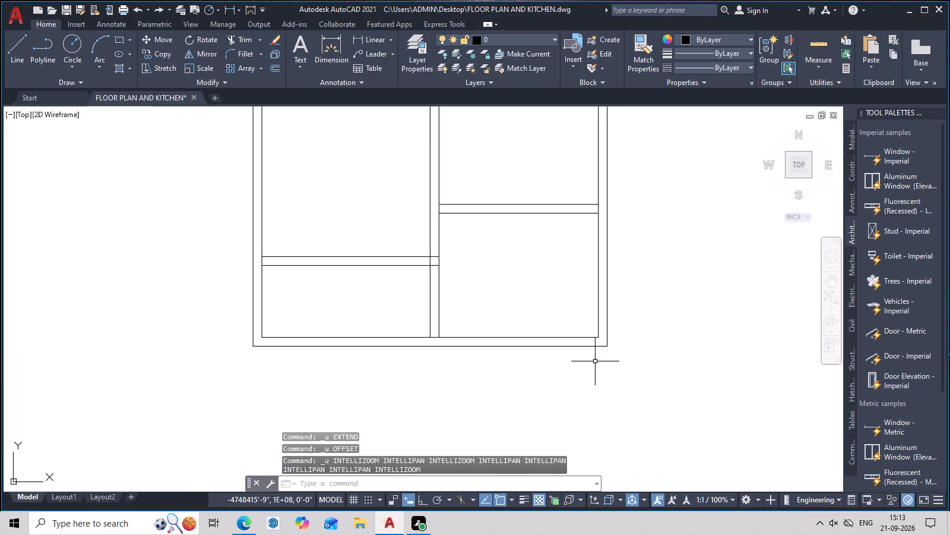
Measure the south-east room's clear width and depth.
scroll(595, 358, down, 3)
middle_drag(595, 358, 589, 372)
scroll(587, 363, up, 2)
click(812, 26)
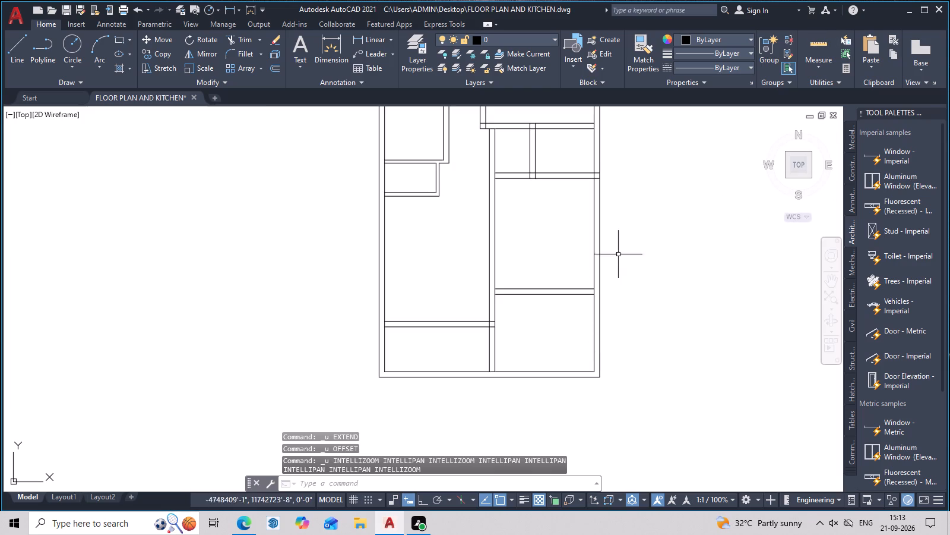
click(816, 41)
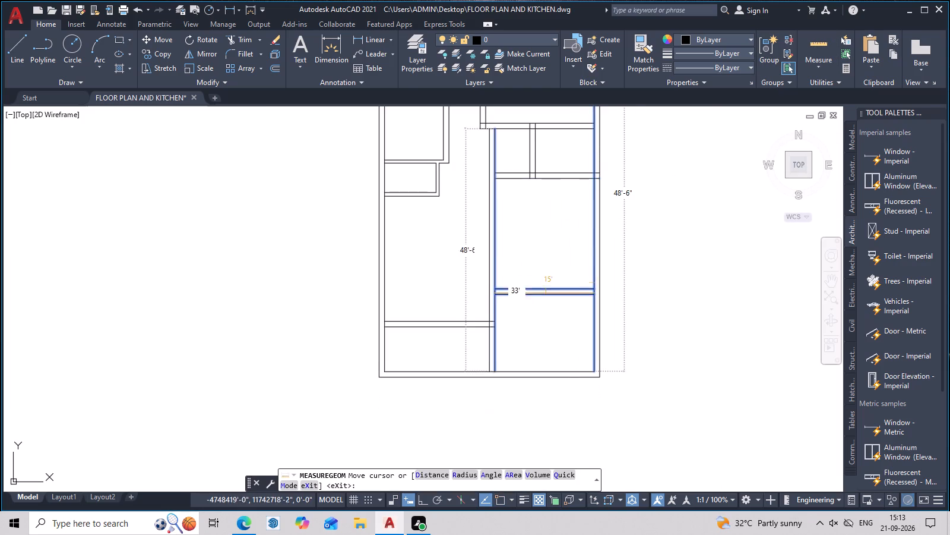
scroll(540, 320, up, 3)
scroll(549, 314, down, 3)
middle_drag(551, 313, 566, 273)
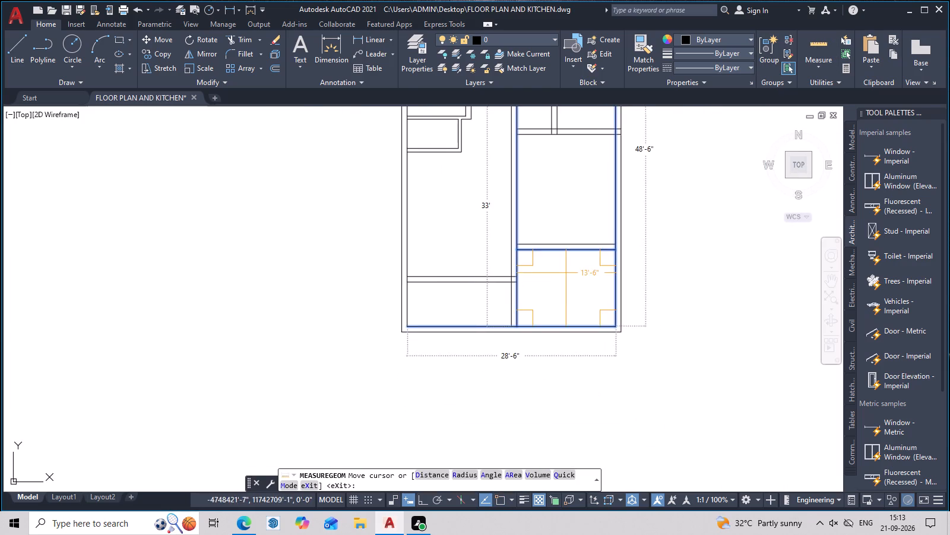
scroll(566, 277, up, 2)
key(Escape)
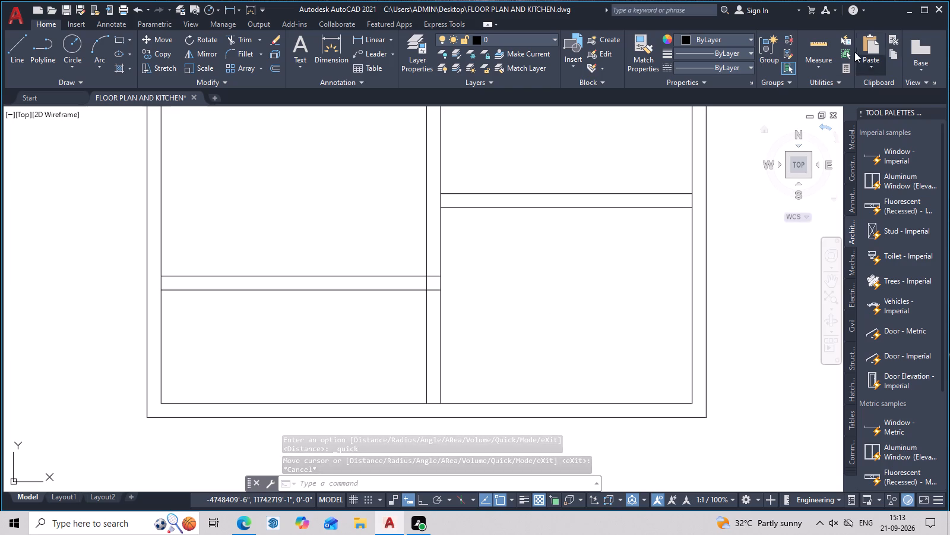
click(828, 45)
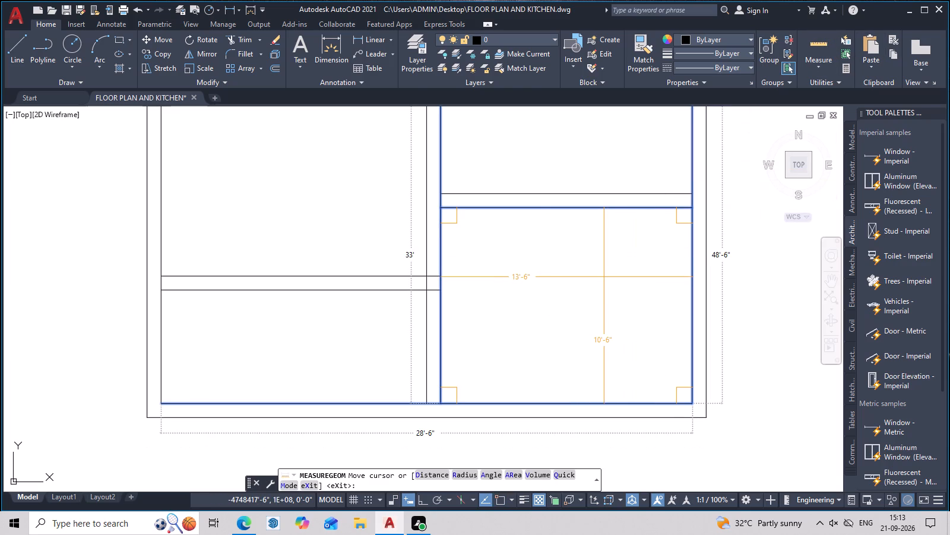
key(Escape)
Measure the north-east room's width and depth.
scroll(603, 278, down, 4)
middle_drag(613, 289, 610, 300)
scroll(608, 301, up, 1)
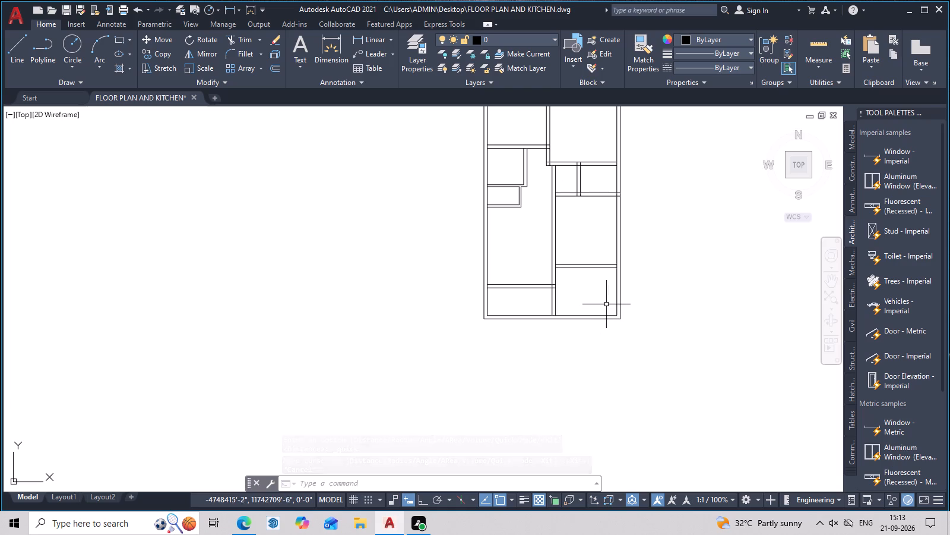
middle_drag(610, 299, 611, 384)
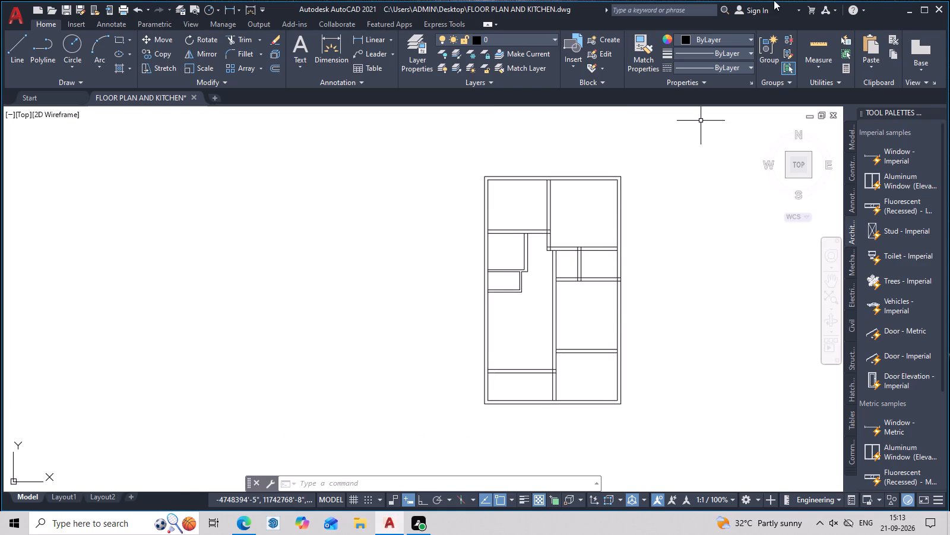
click(813, 32)
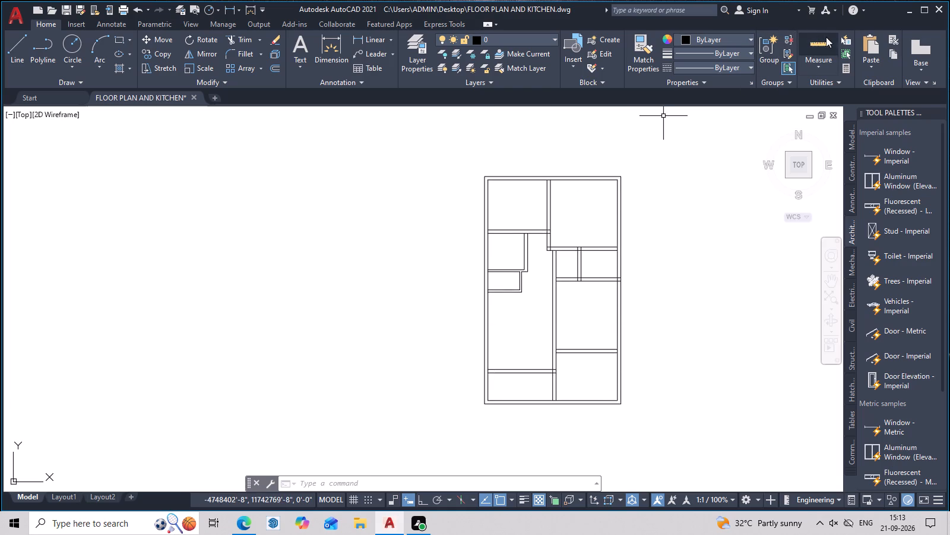
click(830, 39)
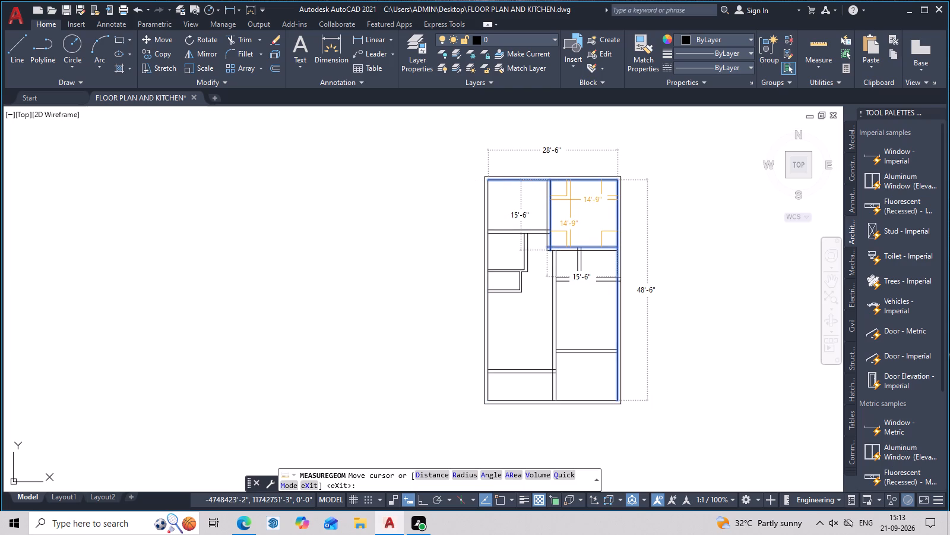
middle_drag(570, 200, 574, 162)
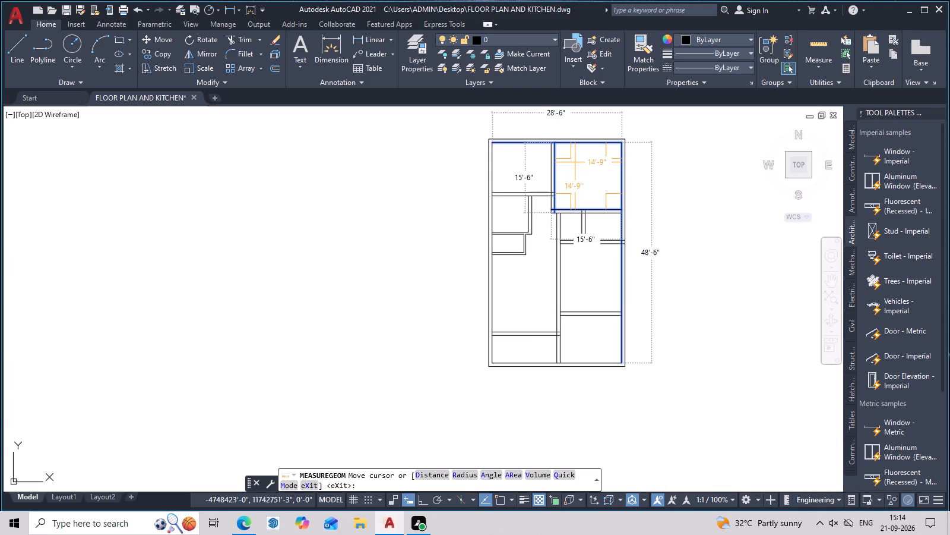
key(Escape)
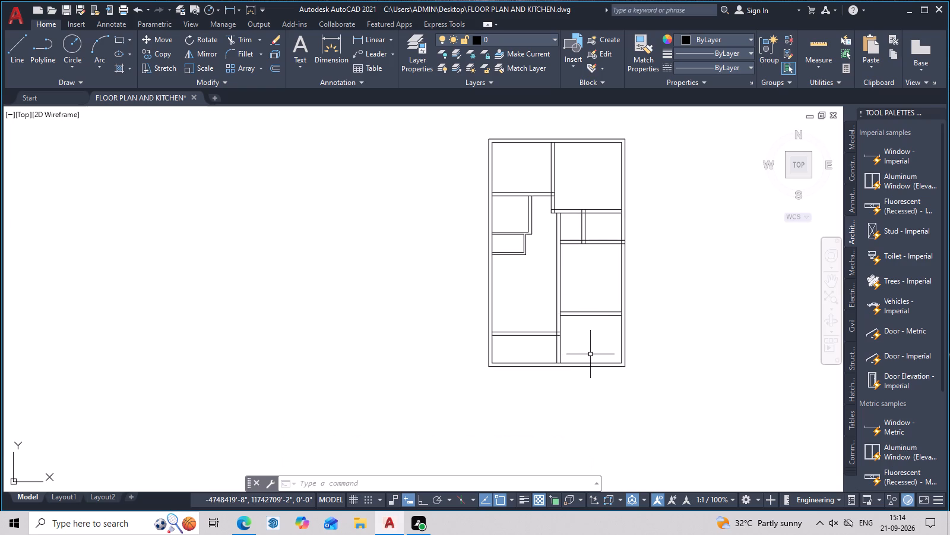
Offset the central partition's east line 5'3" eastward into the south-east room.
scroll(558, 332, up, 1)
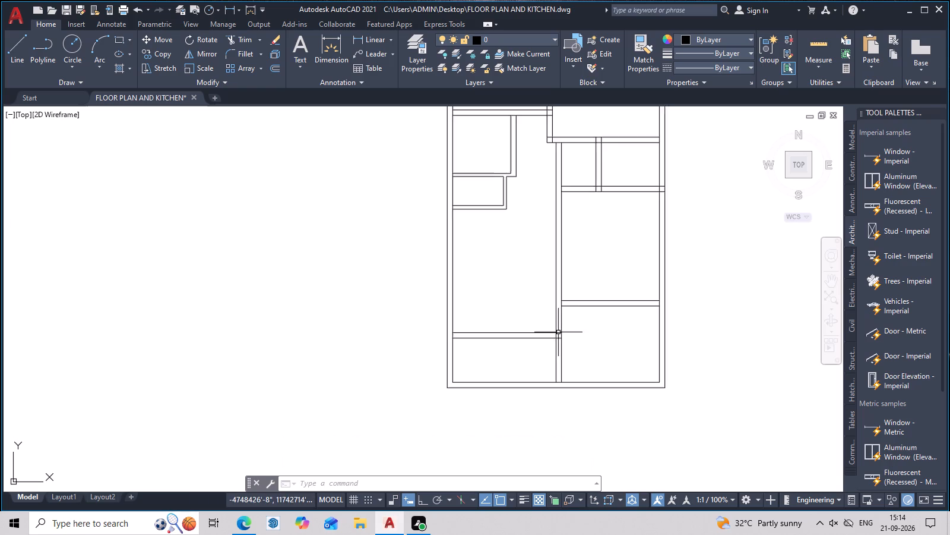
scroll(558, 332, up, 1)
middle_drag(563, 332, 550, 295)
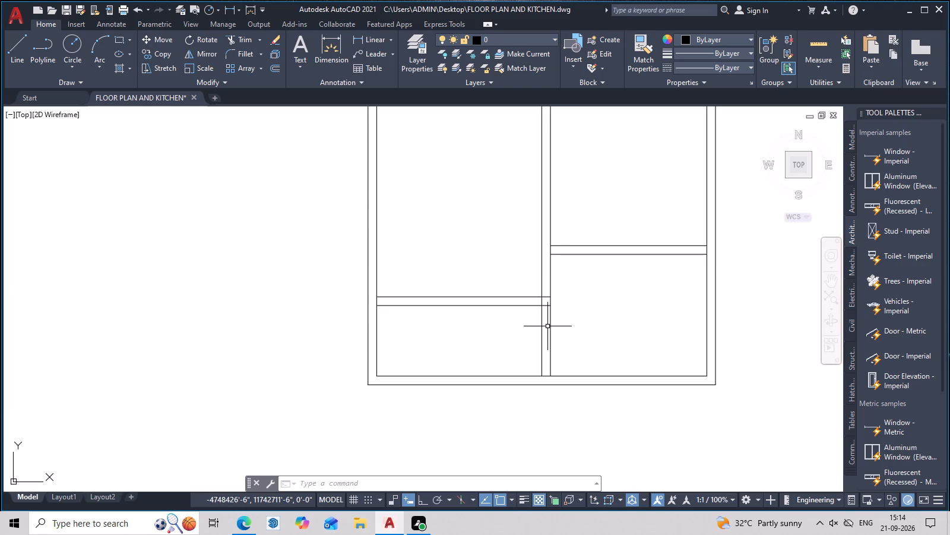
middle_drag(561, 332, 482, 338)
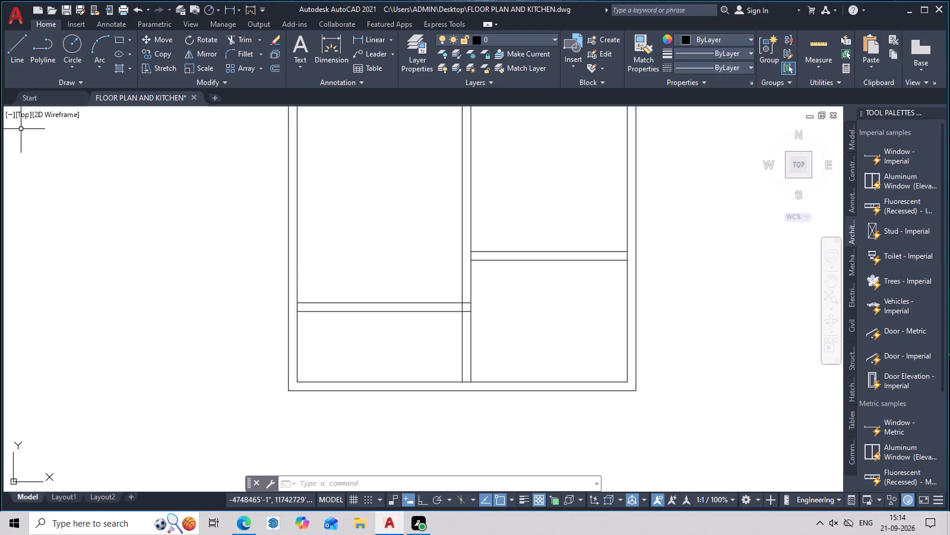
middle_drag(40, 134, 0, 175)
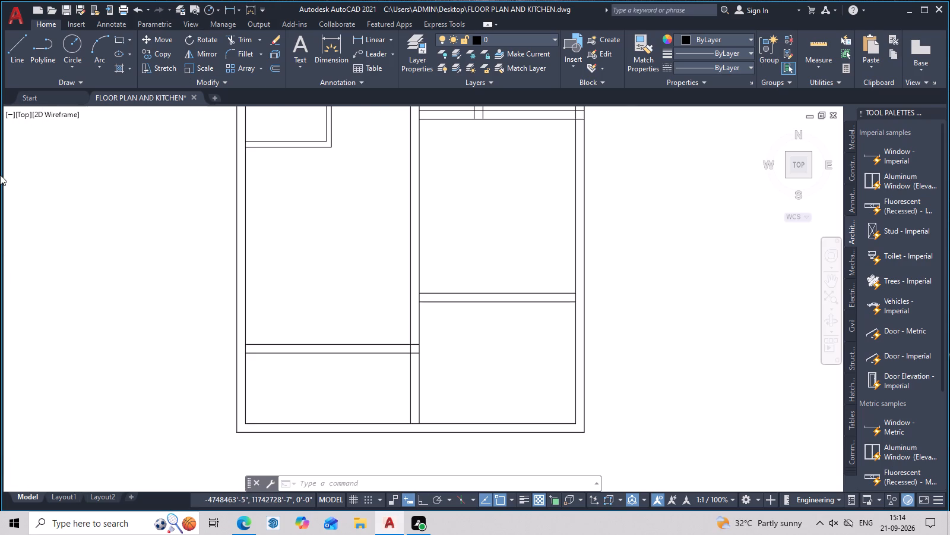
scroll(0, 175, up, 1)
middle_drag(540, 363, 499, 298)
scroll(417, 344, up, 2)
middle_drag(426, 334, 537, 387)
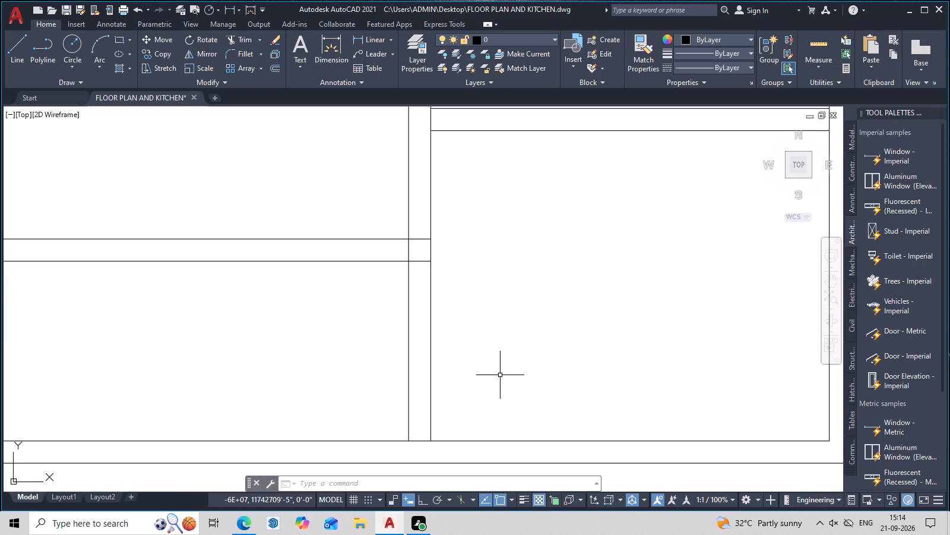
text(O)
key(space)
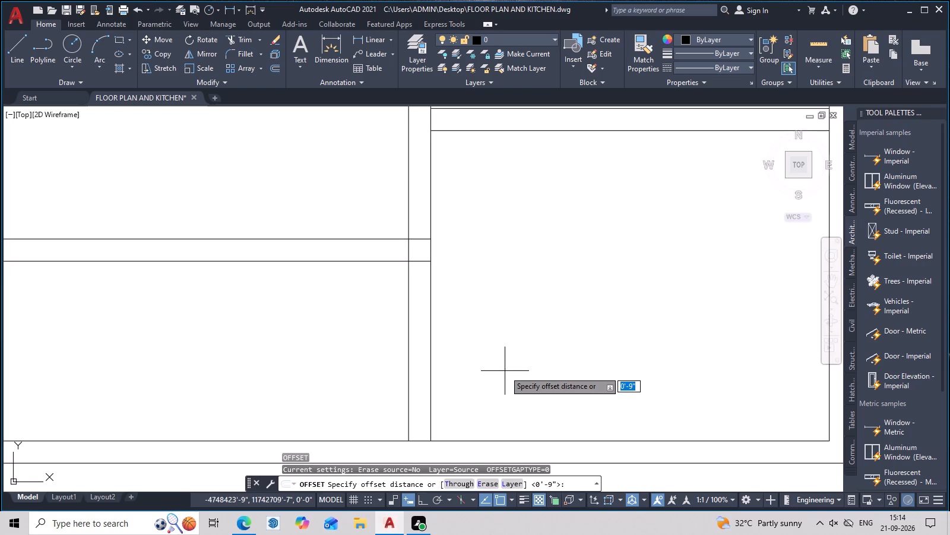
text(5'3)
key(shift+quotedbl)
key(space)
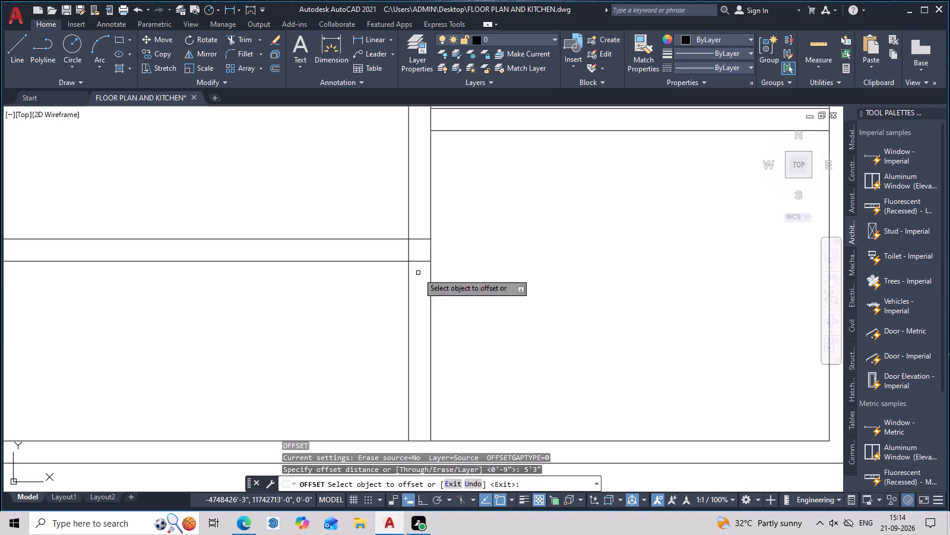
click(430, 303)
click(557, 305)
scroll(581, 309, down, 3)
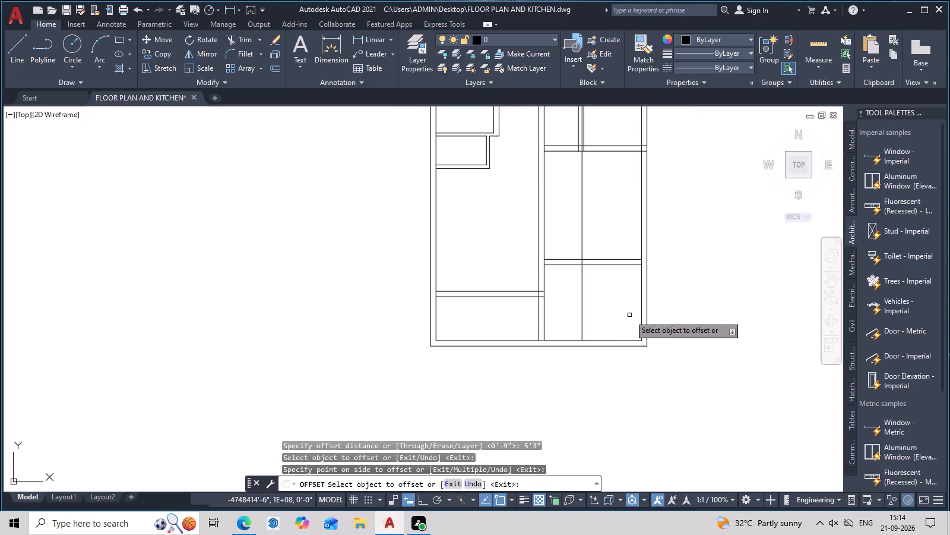
Measure the part of the south-east room between the new offset line and the east wall.
middle_drag(629, 316, 512, 342)
click(830, 39)
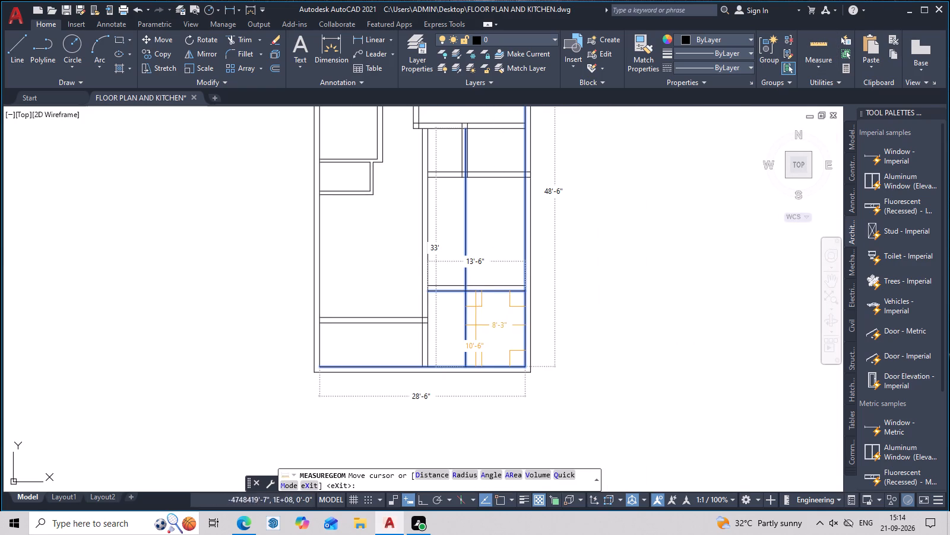
scroll(494, 313, up, 2)
key(Escape)
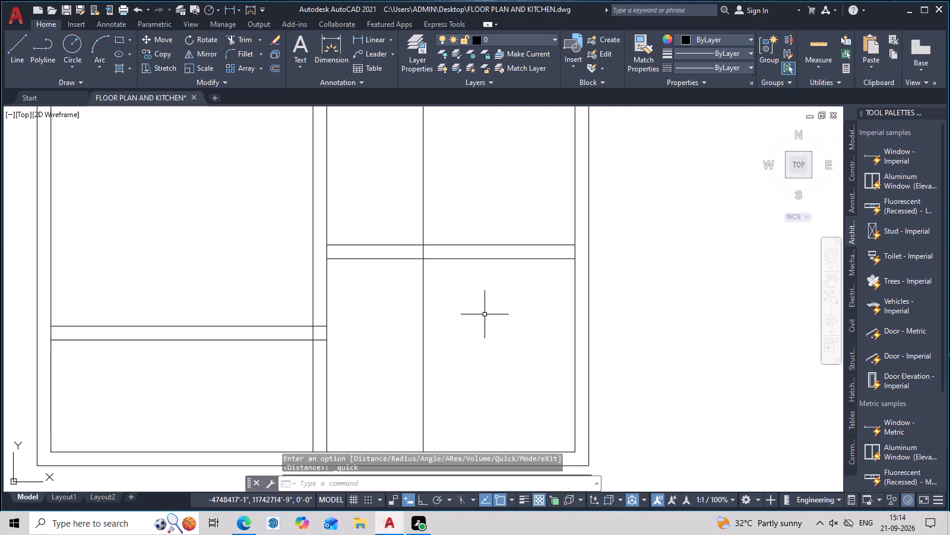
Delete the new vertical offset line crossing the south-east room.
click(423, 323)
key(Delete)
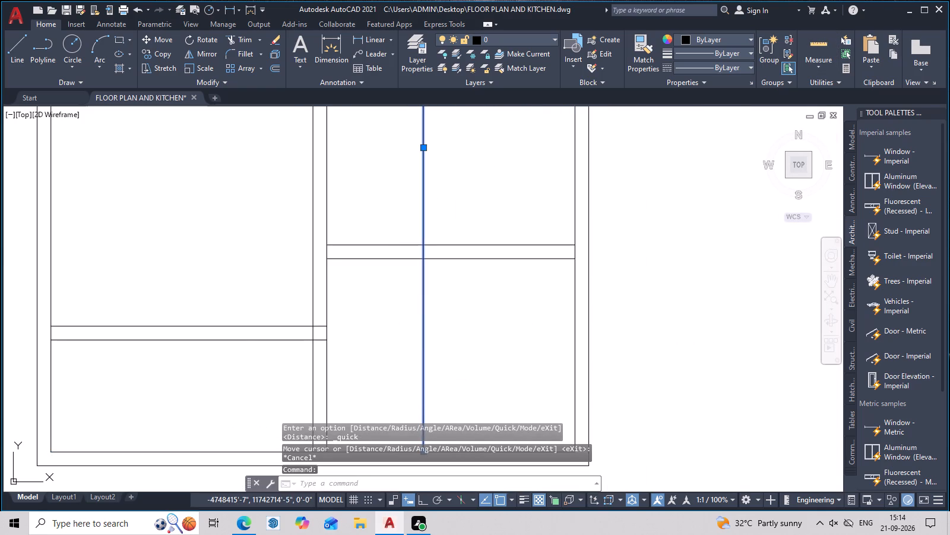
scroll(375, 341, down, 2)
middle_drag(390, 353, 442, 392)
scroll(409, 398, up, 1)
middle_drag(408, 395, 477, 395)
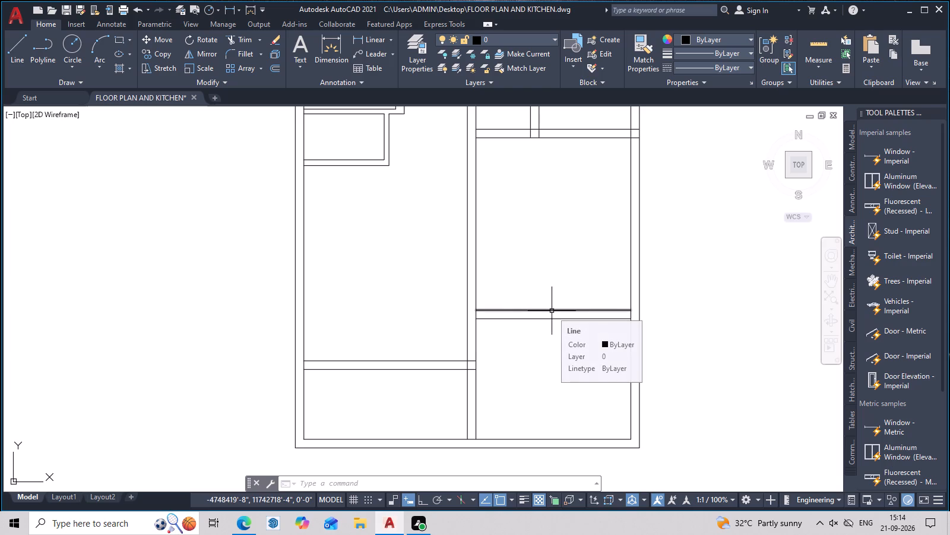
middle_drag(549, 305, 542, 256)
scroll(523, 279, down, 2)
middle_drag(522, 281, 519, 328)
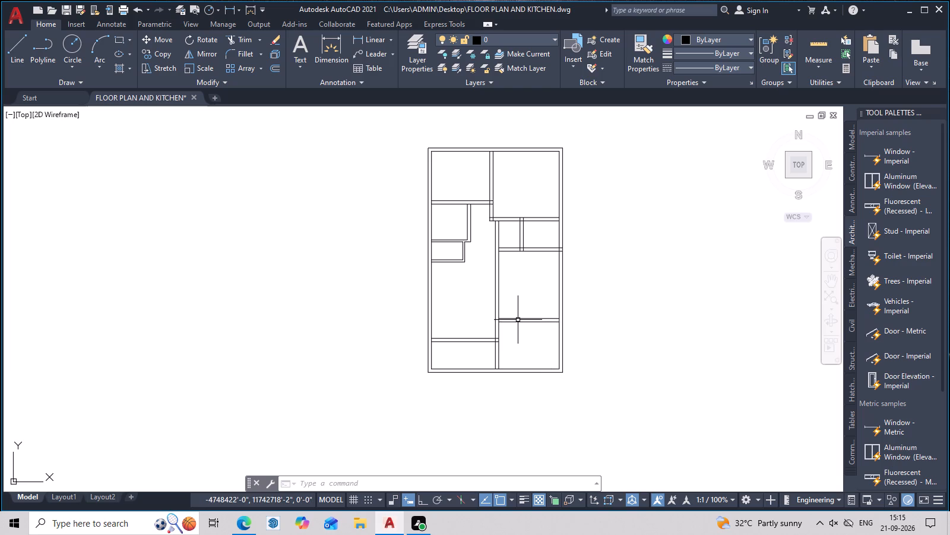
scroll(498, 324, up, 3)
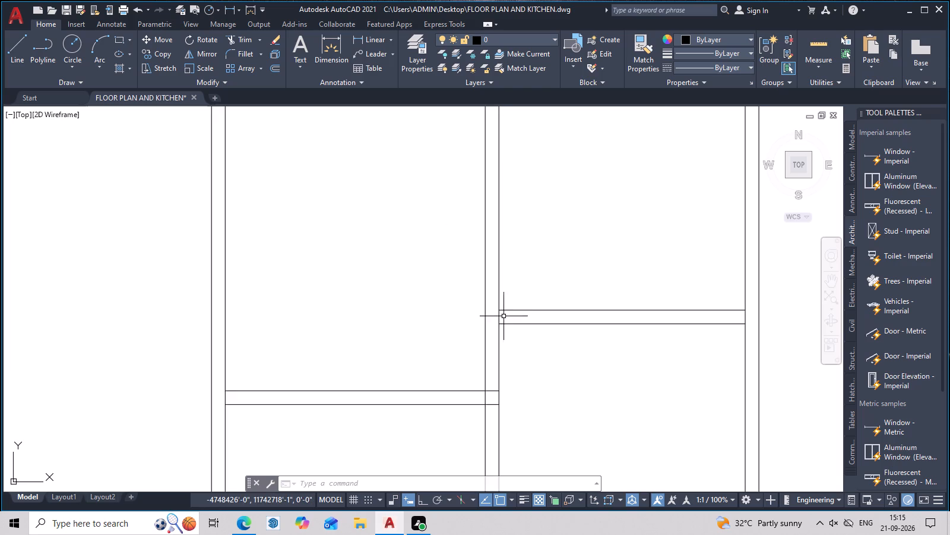
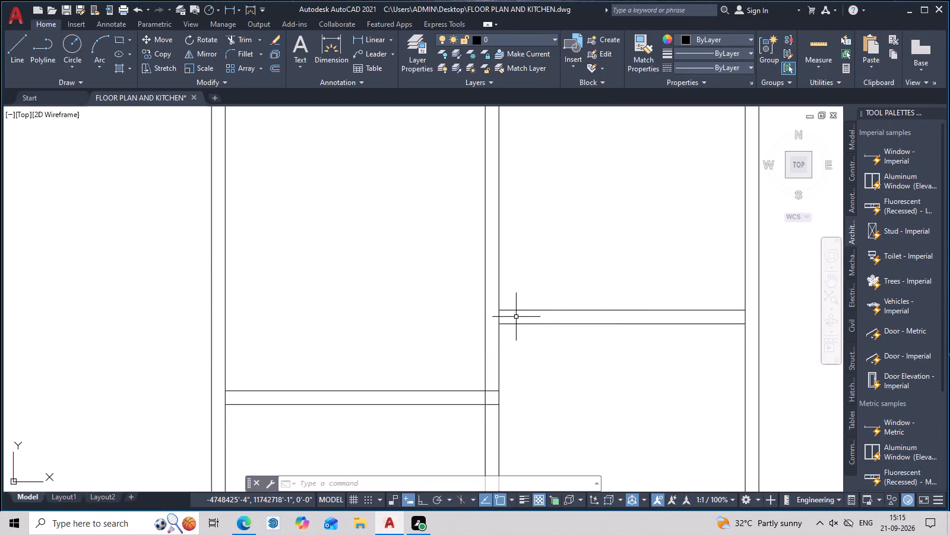
Offset the central partition's east line 5'3" eastward into the south-east room.
text(O)
key(space)
key(5)
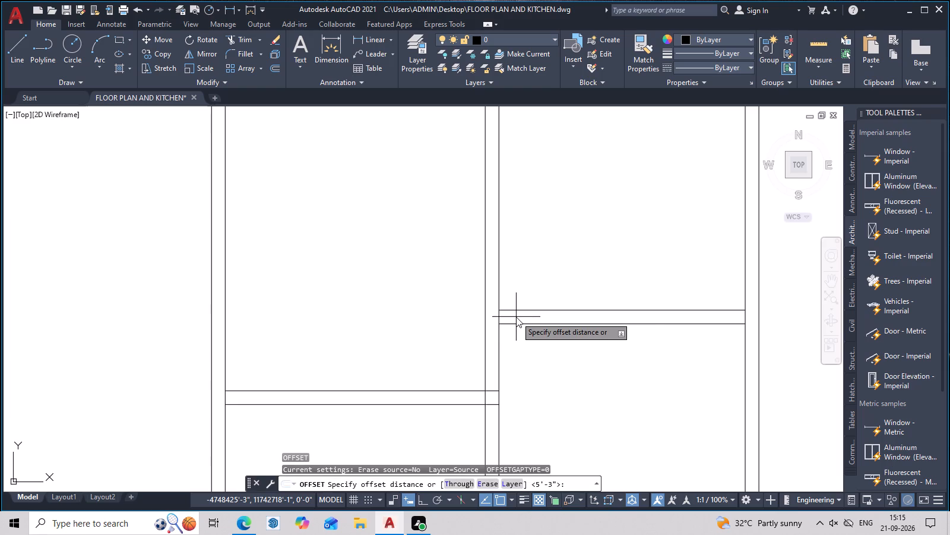
text('3)
text(")
key(space)
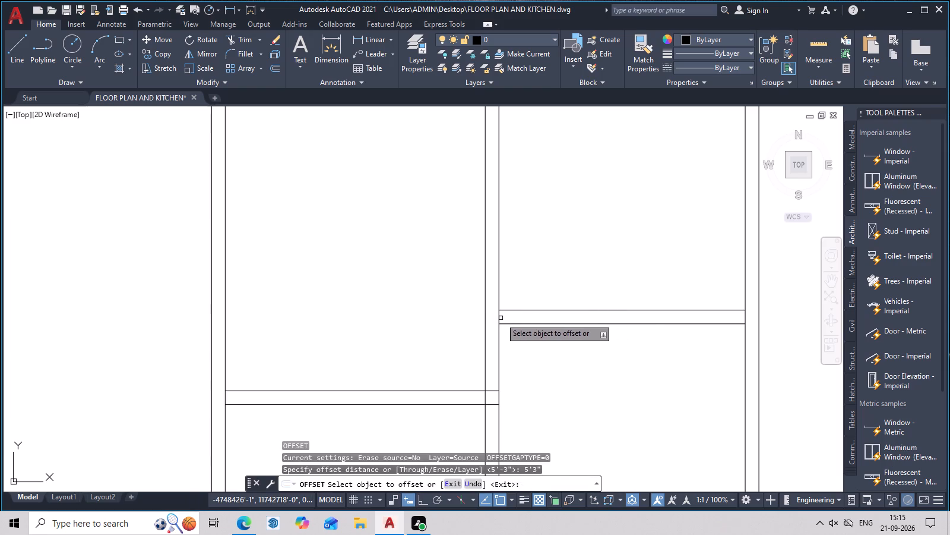
click(499, 319)
click(562, 315)
scroll(588, 326, down, 1)
middle_drag(591, 326, 578, 263)
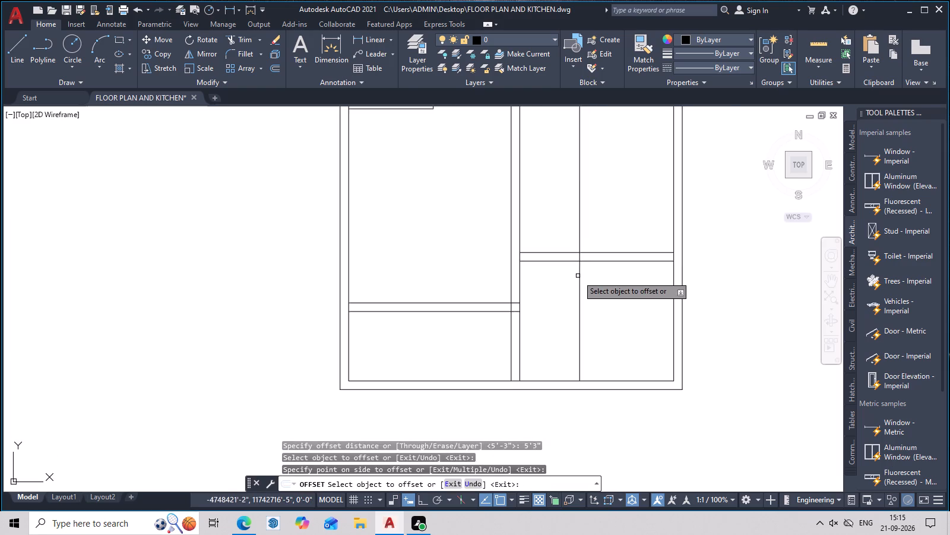
scroll(578, 278, up, 1)
middle_drag(582, 287, 575, 328)
key(Escape)
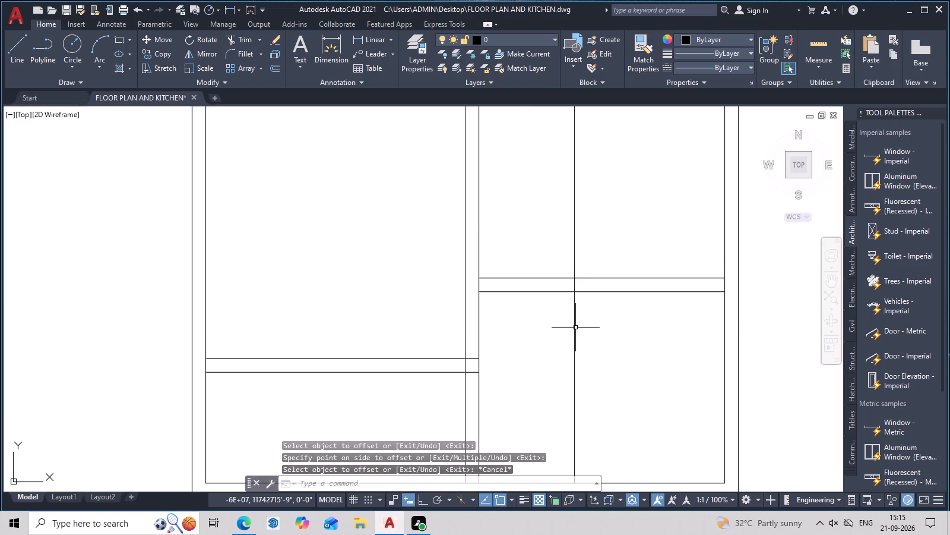
Offset the north line of the east side's horizontal partition 1'3" northward.
middle_drag(575, 319, 571, 306)
middle_drag(562, 359, 562, 342)
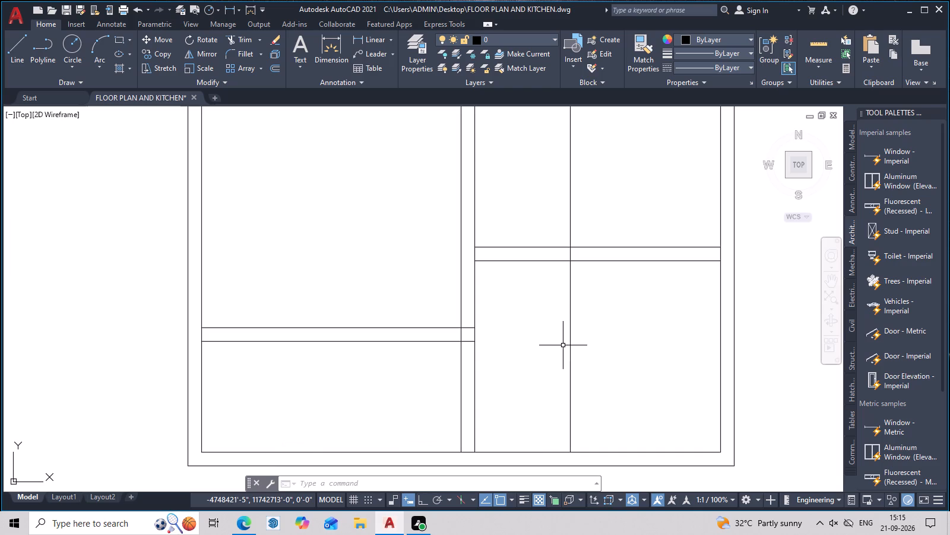
middle_drag(591, 279, 548, 385)
text(O)
key(space)
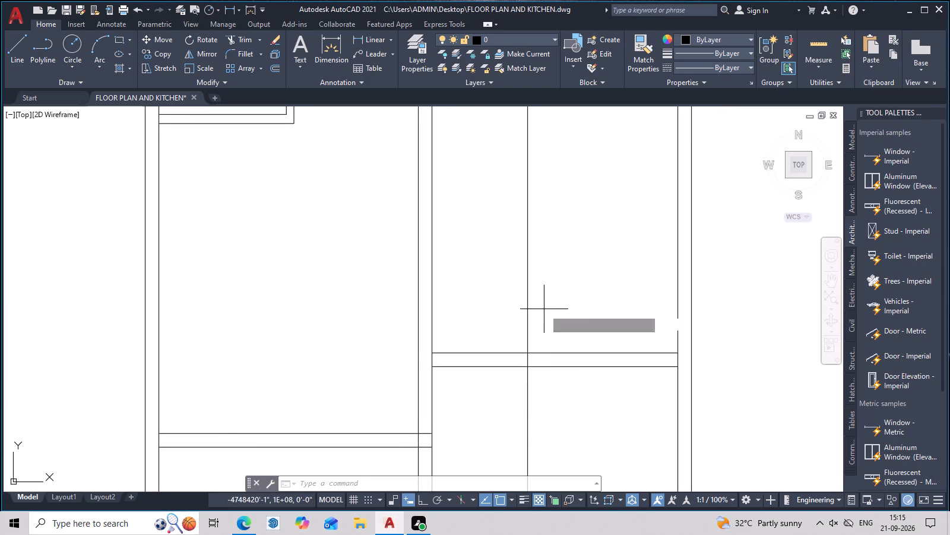
key(1)
key(apostrophe)
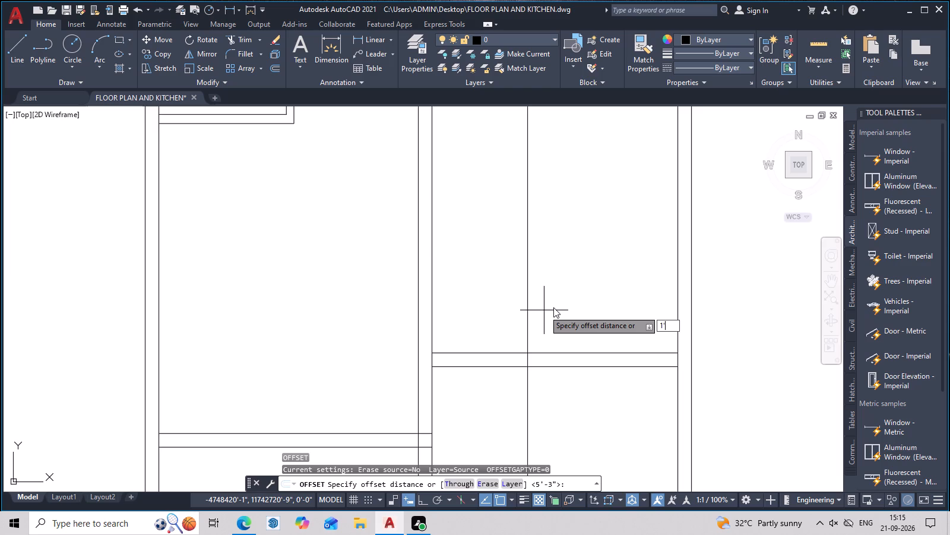
key(3)
text(")
key(space)
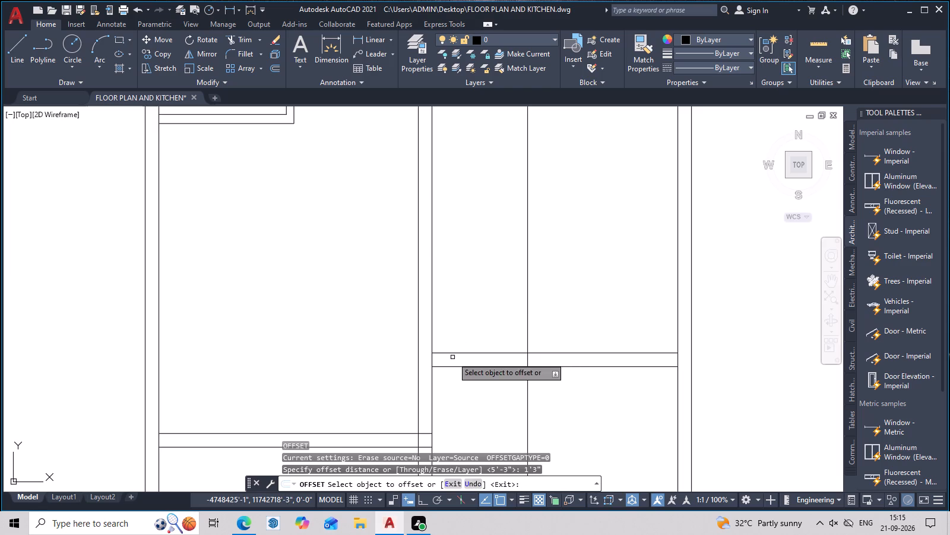
click(471, 348)
click(471, 354)
click(476, 317)
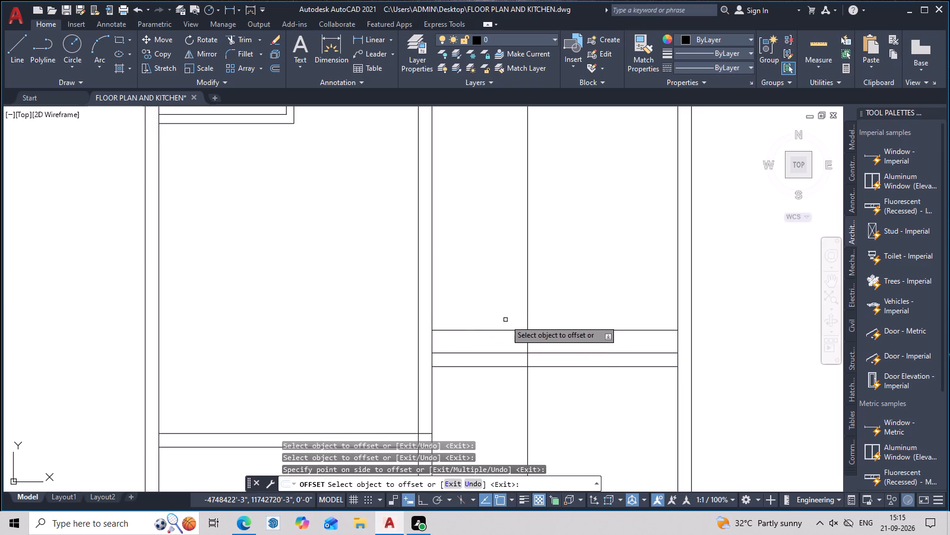
key(Escape)
Trim the new vertical and horizontal offset lines beyond their intersection to form a corner.
key(t)
key(r)
key(space)
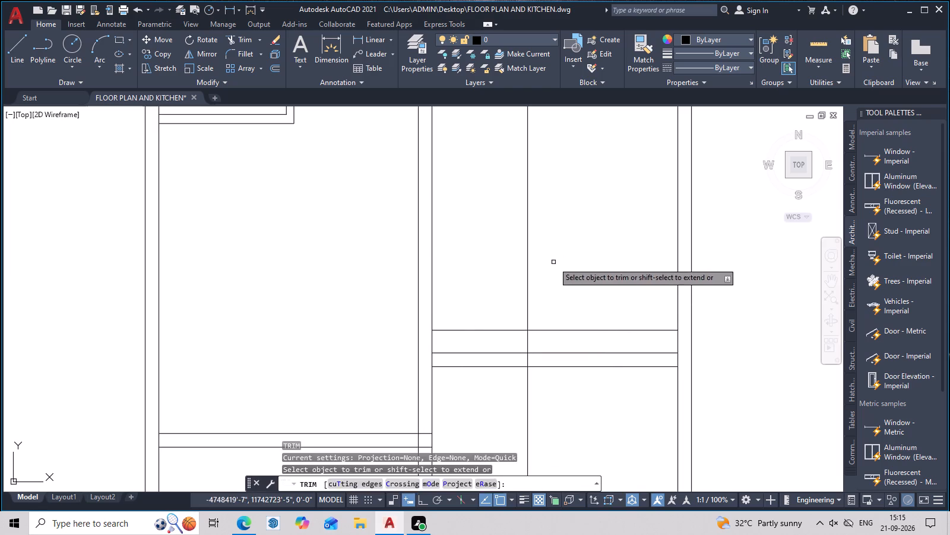
drag(550, 265, 514, 272)
drag(558, 307, 560, 336)
scroll(560, 321, down, 2)
middle_drag(560, 321, 536, 303)
scroll(535, 301, up, 2)
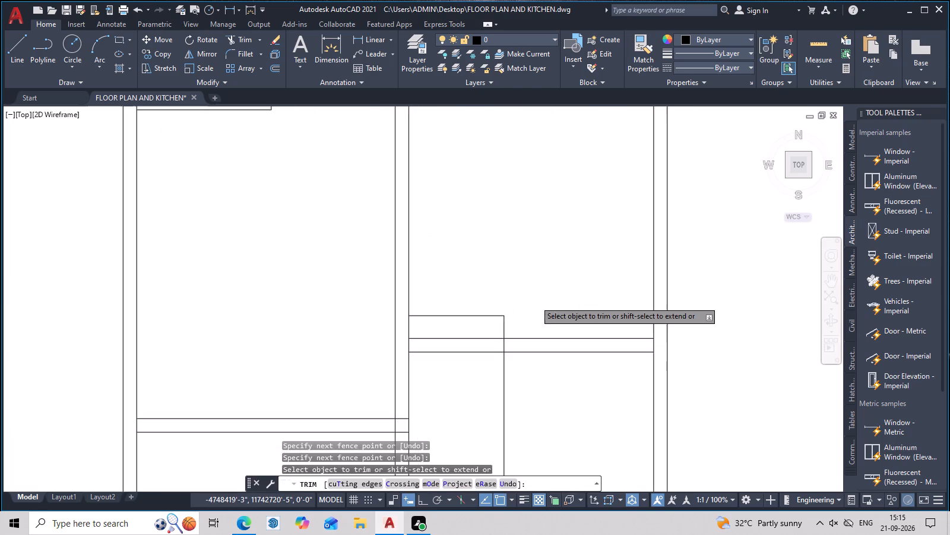
middle_drag(544, 291, 559, 266)
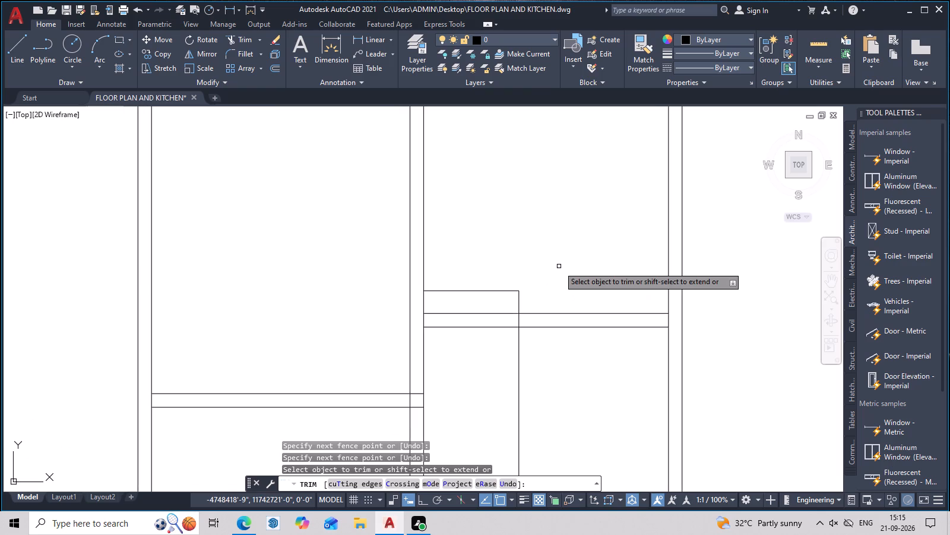
middle_drag(550, 273, 547, 257)
key(Escape)
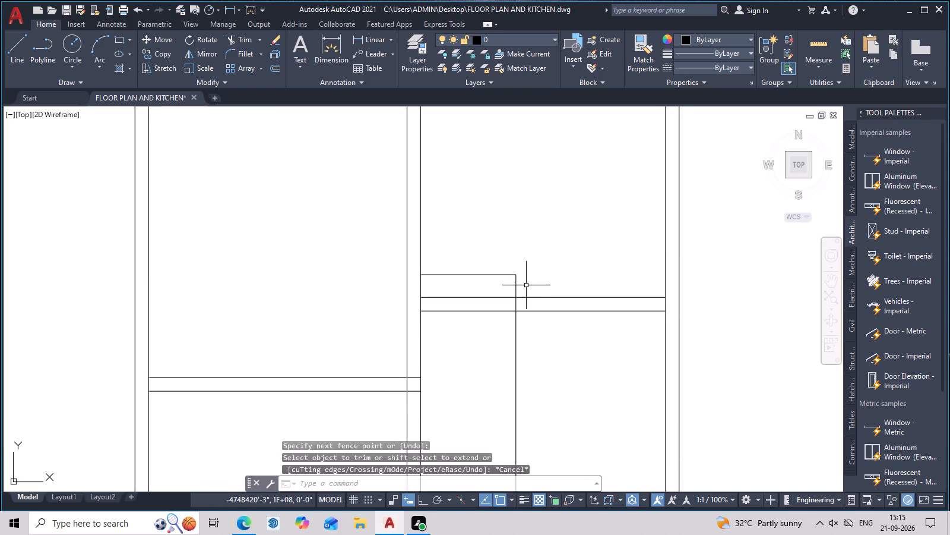
Offset the corner's horizontal line 9" southward and its vertical line 9" westward to give the walls thickness.
text(O)
key(space)
text(9)
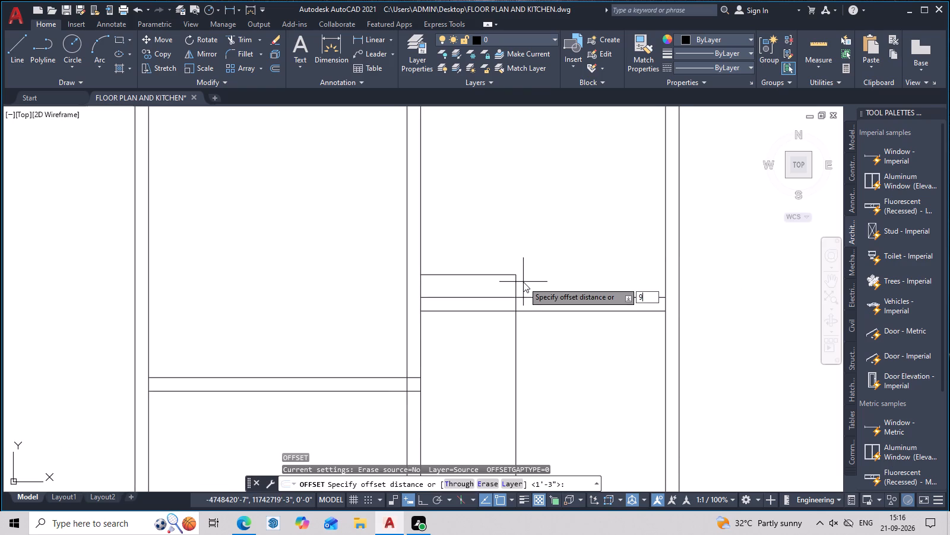
key(space)
click(484, 275)
click(484, 297)
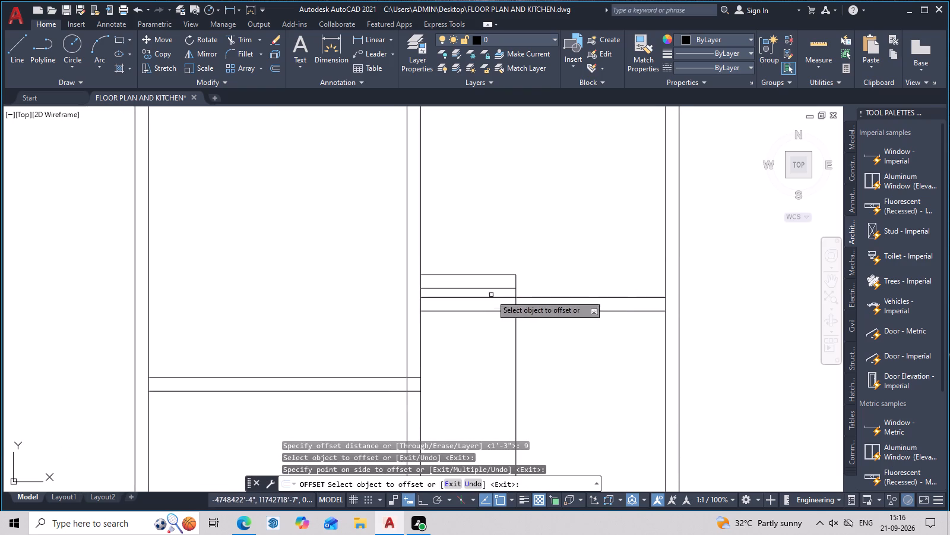
click(516, 338)
click(509, 341)
key(Escape)
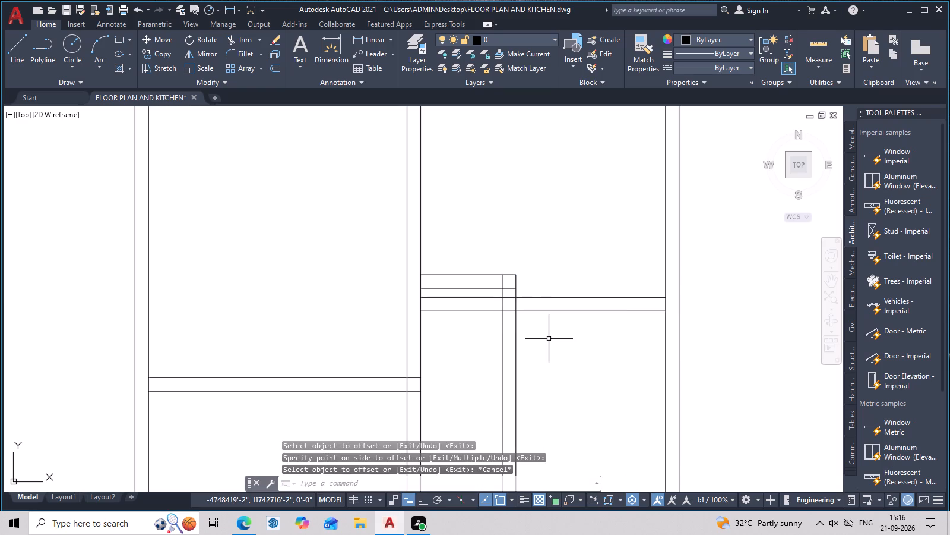
Trim the horizontal partition lines inside the new passage and the overlapping stubs at its north-east wall corner.
text(TR)
key(space)
scroll(496, 311, up, 2)
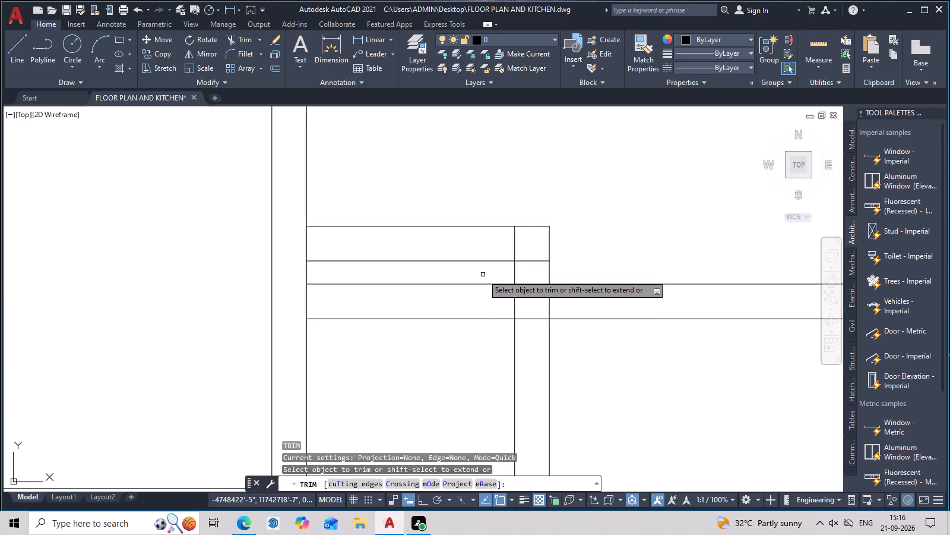
drag(483, 274, 464, 325)
drag(529, 268, 529, 319)
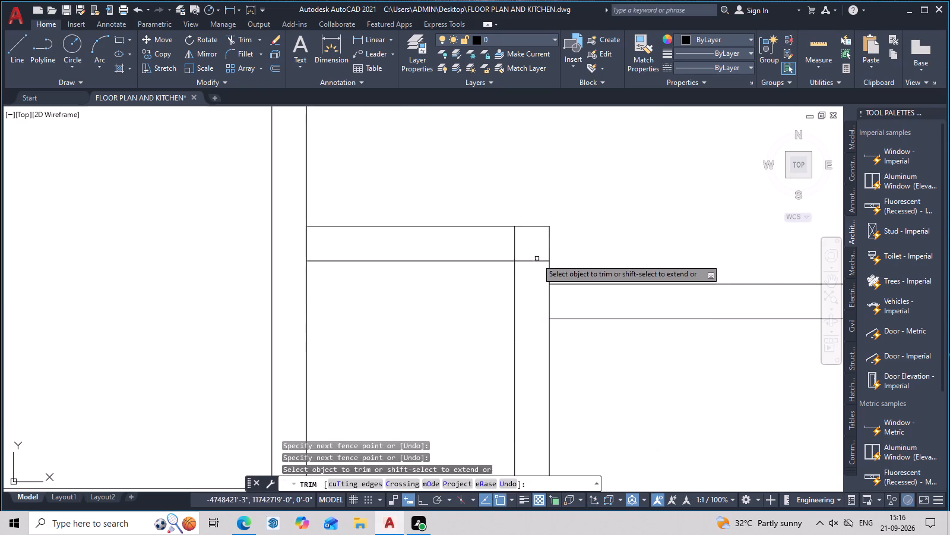
drag(537, 259, 537, 266)
click(507, 244)
drag(528, 253, 527, 270)
scroll(525, 270, down, 3)
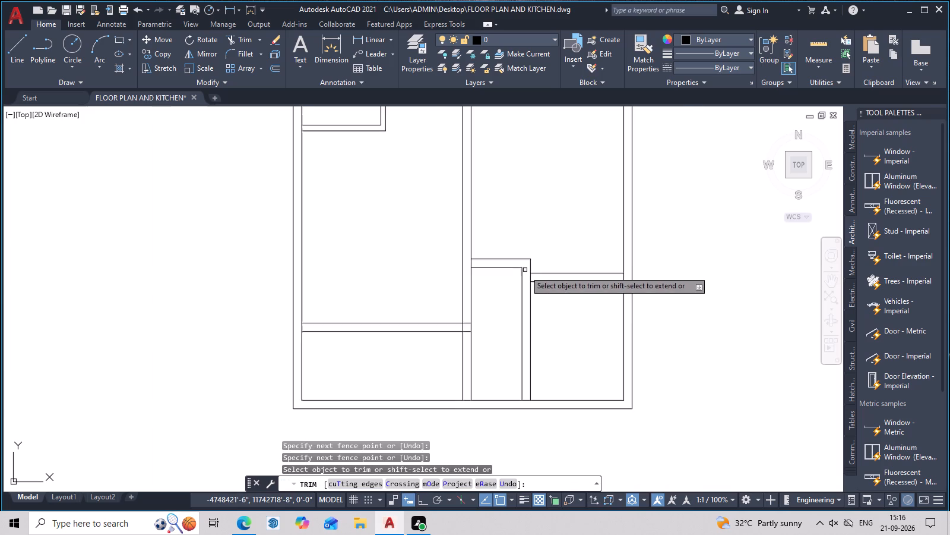
middle_drag(522, 282, 527, 251)
key(Escape)
Offset the inner line of the passage's east wall 7' westward into the south-west room.
middle_drag(529, 314, 498, 344)
scroll(407, 336, up, 1)
middle_drag(498, 335, 460, 332)
middle_click(505, 313)
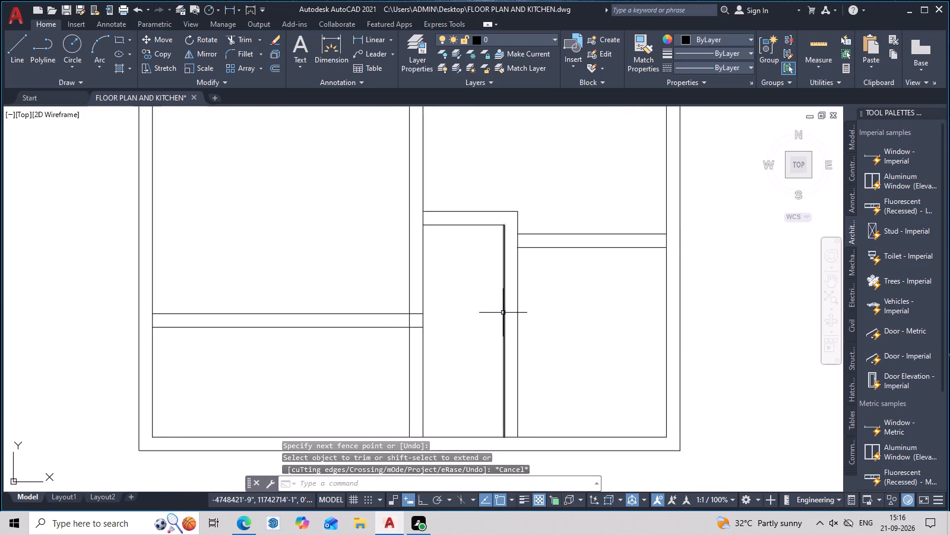
middle_drag(506, 328, 507, 304)
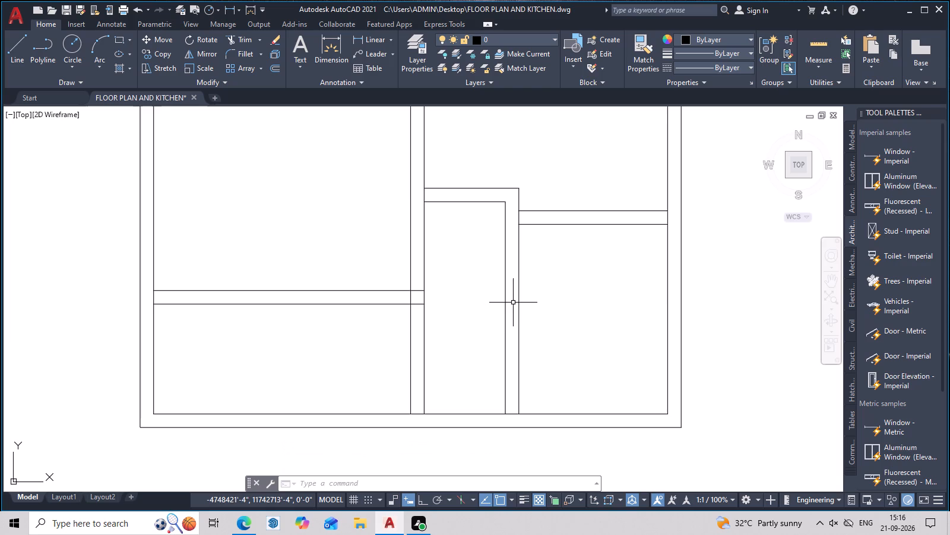
middle_drag(512, 288, 507, 267)
middle_drag(508, 279, 518, 253)
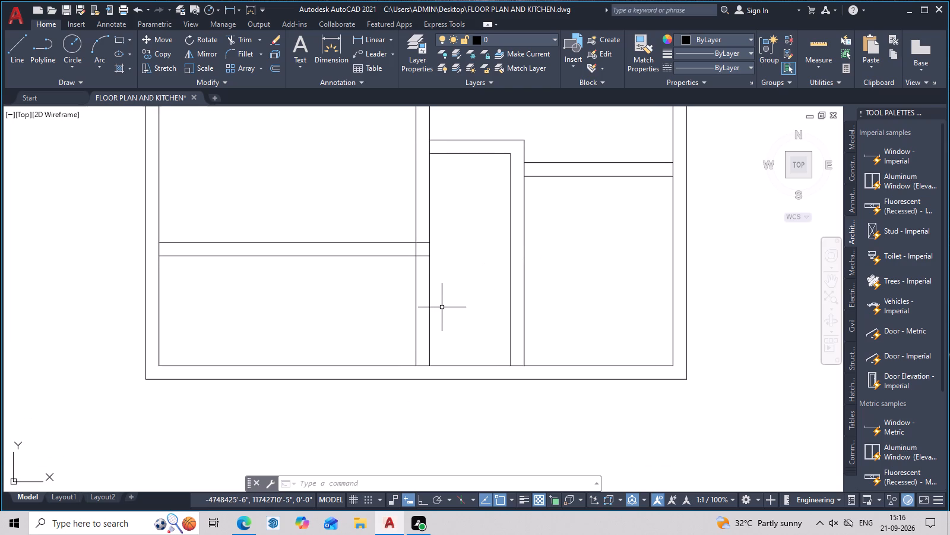
text(O)
key(space)
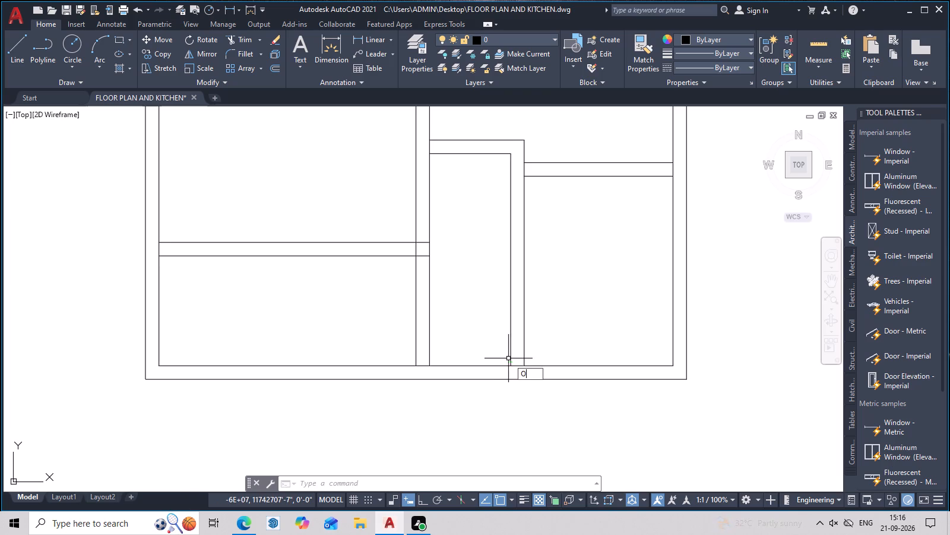
key(7)
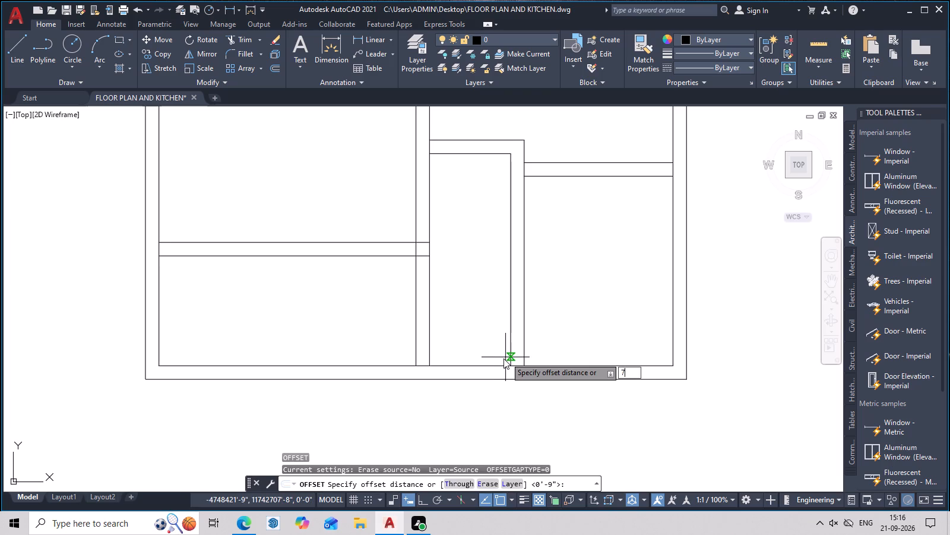
key(apostrophe)
key(space)
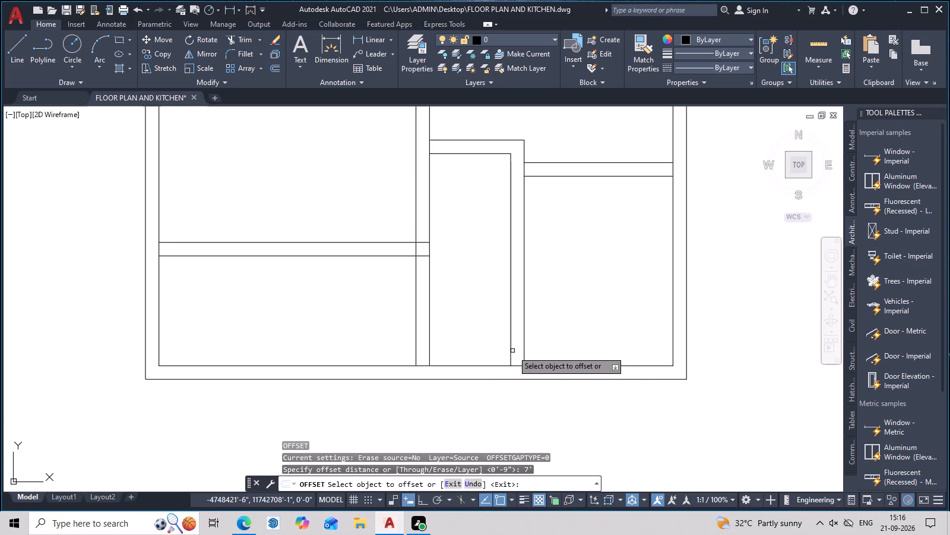
click(512, 351)
click(470, 358)
middle_drag(467, 351, 547, 336)
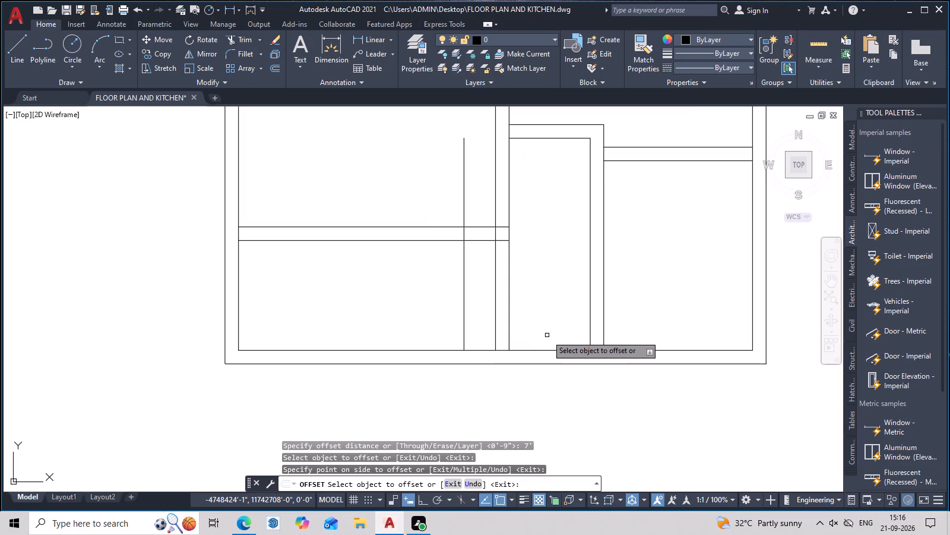
key(Escape)
Offset the new vertical line in the south-west room 9" eastward to form a wall.
middle_drag(543, 339, 540, 350)
text(O 9)
key(space)
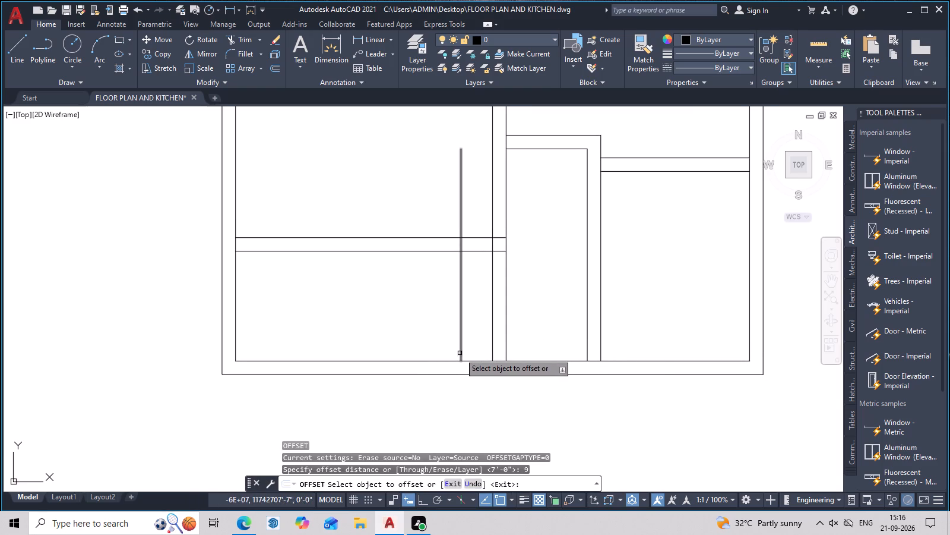
click(461, 353)
click(483, 353)
middle_drag(495, 358, 498, 376)
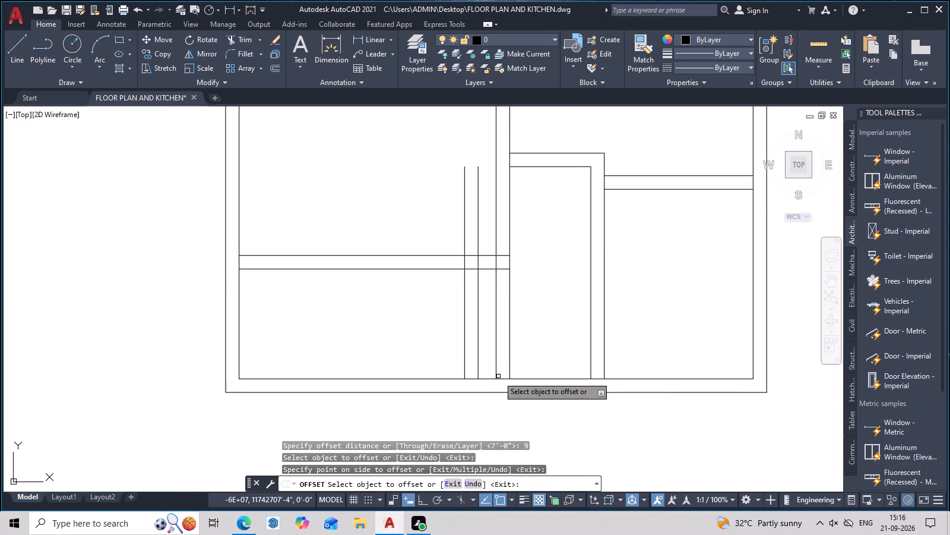
key(Escape)
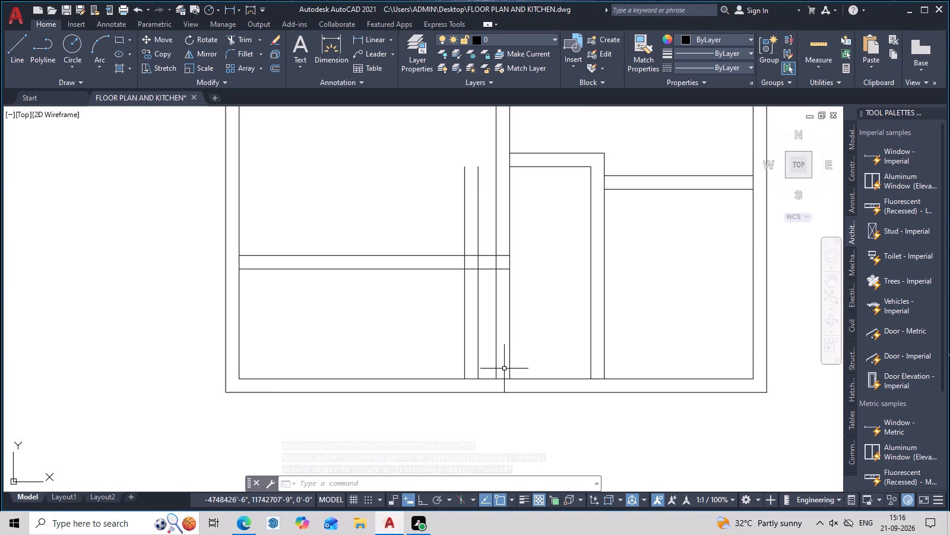
Trim the central partition south of the south-west room's horizontal wall and the new vertical wall lines north of it.
text(TR)
key(space)
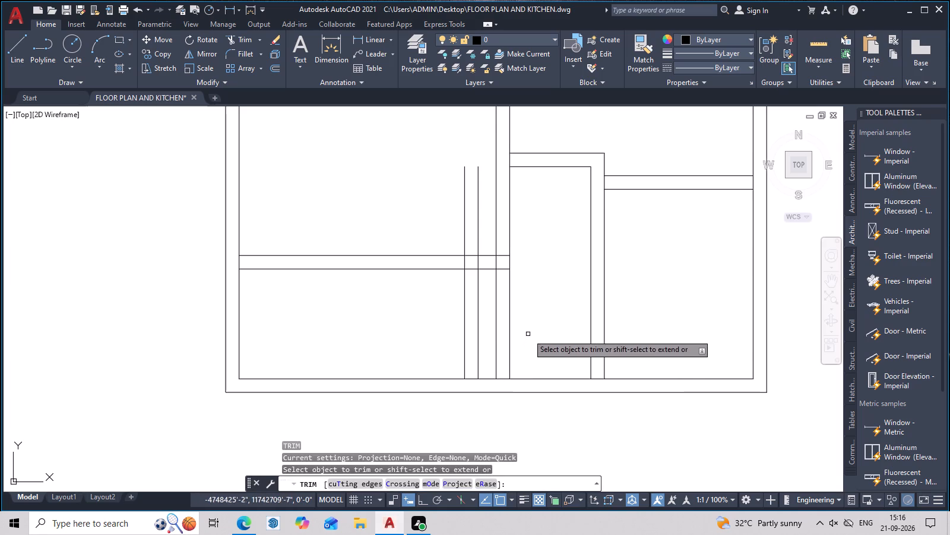
drag(524, 335, 502, 345)
drag(501, 345, 492, 348)
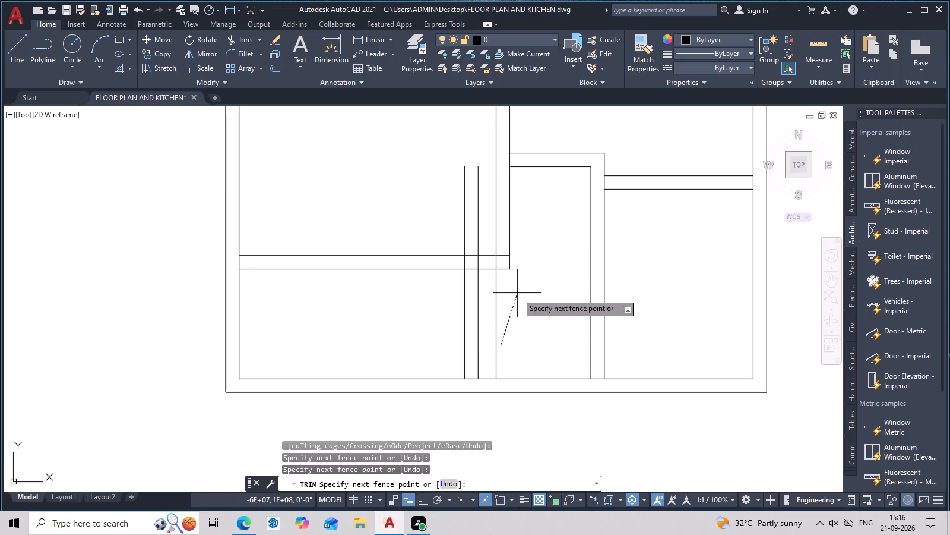
click(490, 307)
drag(484, 232, 451, 234)
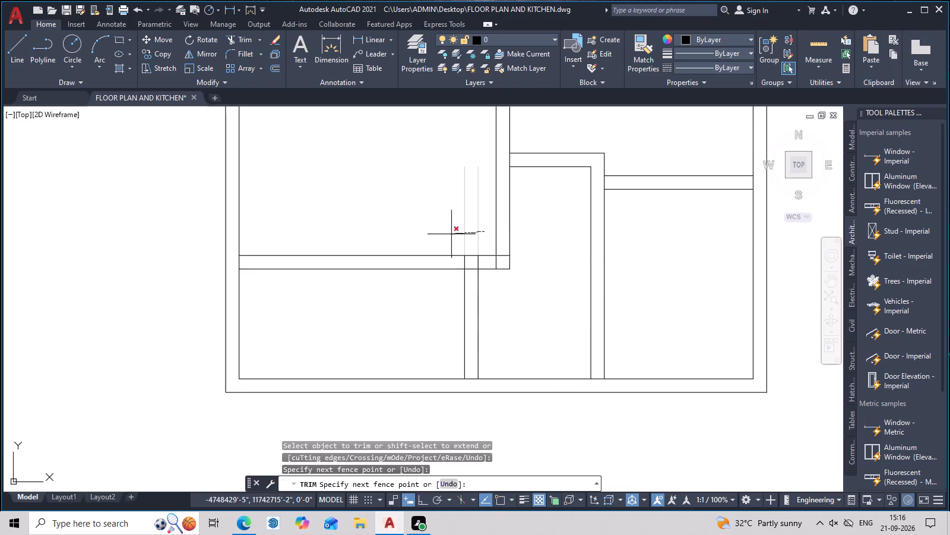
drag(451, 234, 449, 234)
key(Escape)
scroll(538, 357, down, 1)
middle_drag(538, 357, 538, 361)
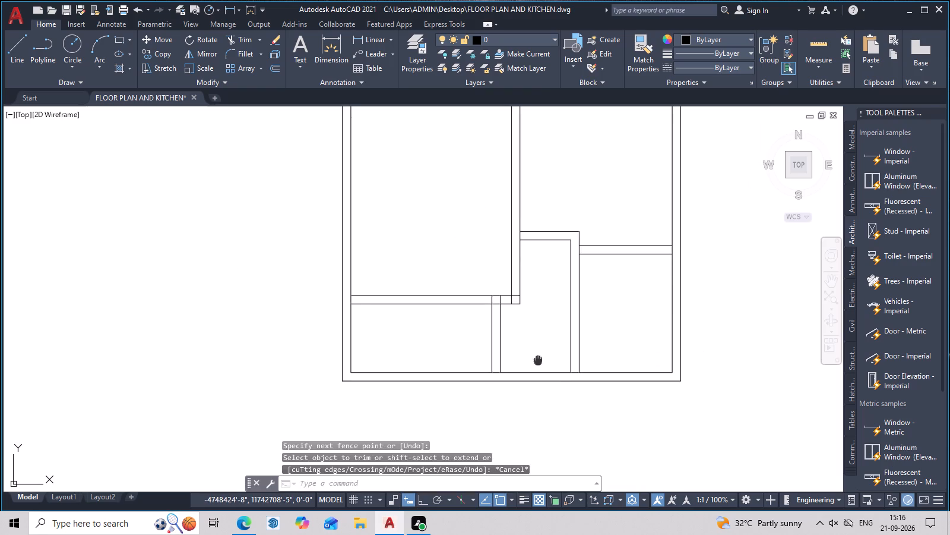
middle_drag(538, 361, 539, 386)
scroll(527, 342, up, 2)
middle_drag(527, 339, 534, 305)
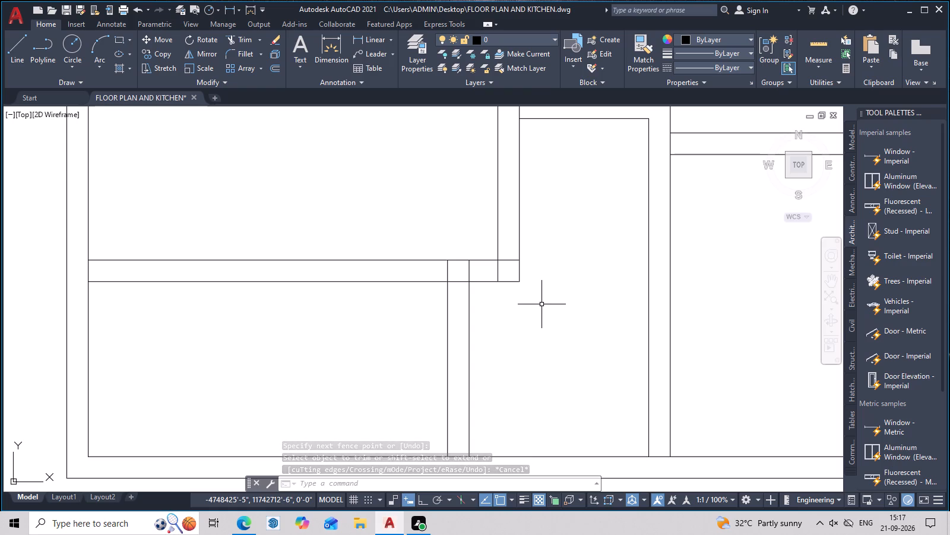
Measure the clear width and length of the passage east of the south-west room.
scroll(587, 347, down, 2)
click(826, 40)
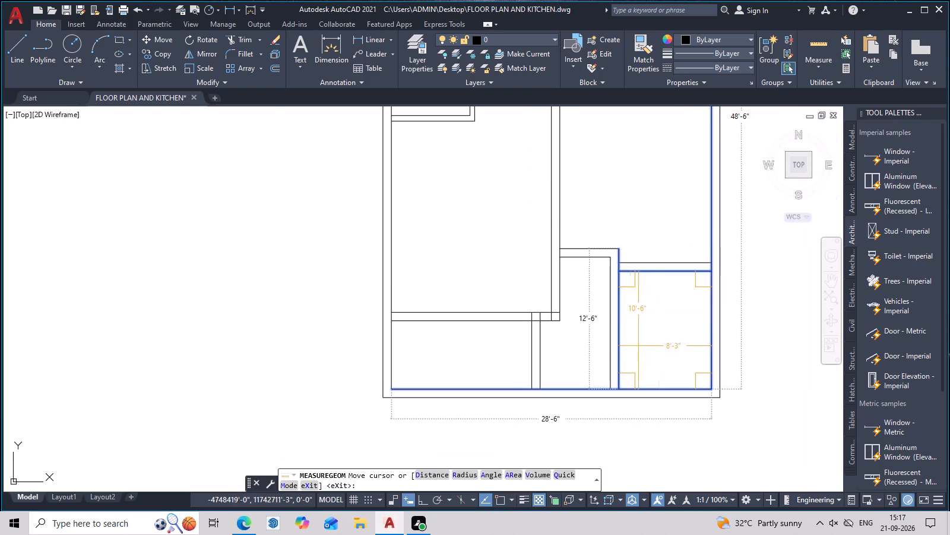
scroll(588, 355, up, 2)
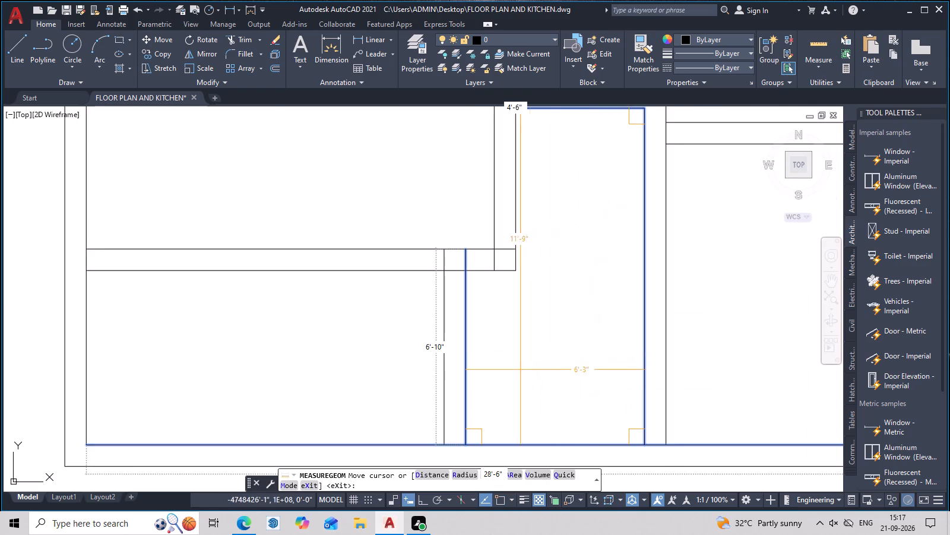
key(Escape)
Measure the clear width and depth of the south-west room.
scroll(549, 380, down, 3)
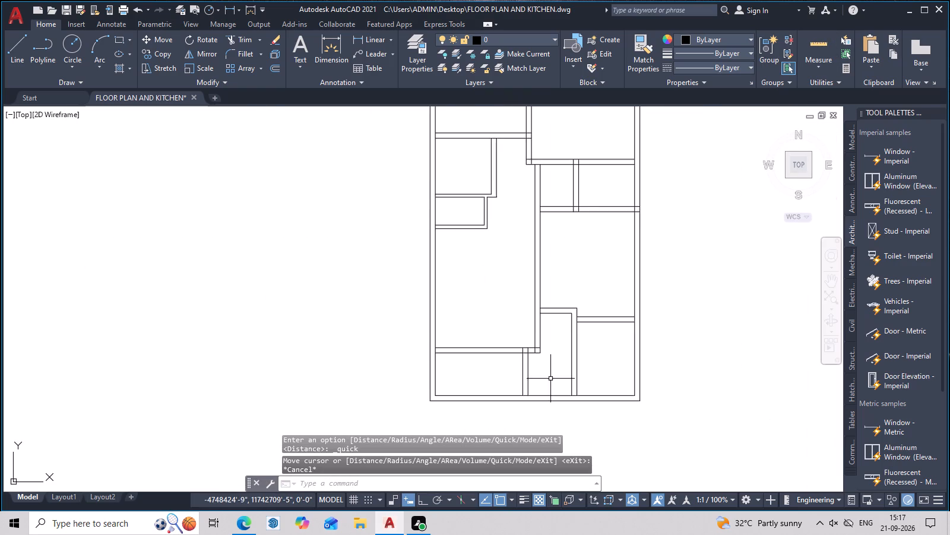
middle_drag(550, 379, 541, 410)
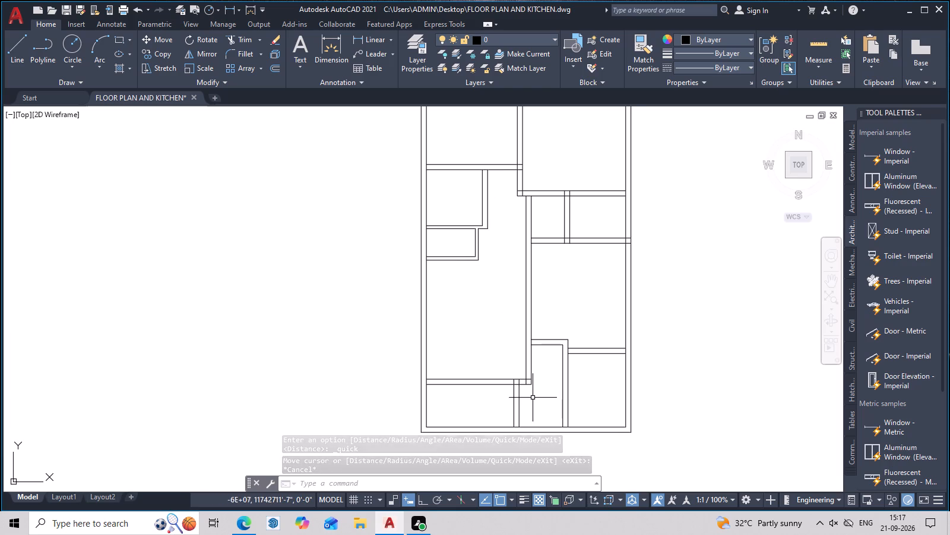
middle_drag(532, 398, 524, 417)
scroll(524, 417, up, 1)
middle_drag(524, 417, 507, 369)
middle_drag(505, 354, 511, 329)
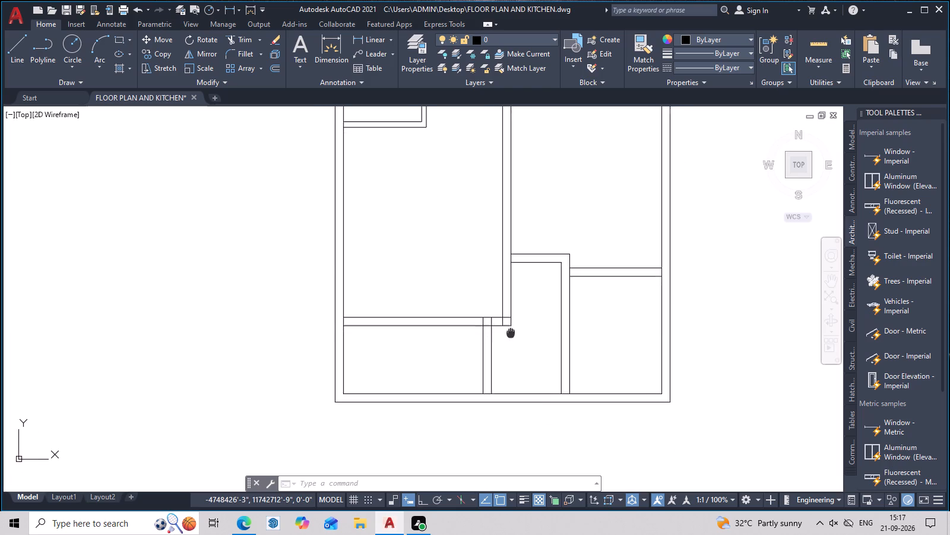
middle_drag(511, 329, 514, 321)
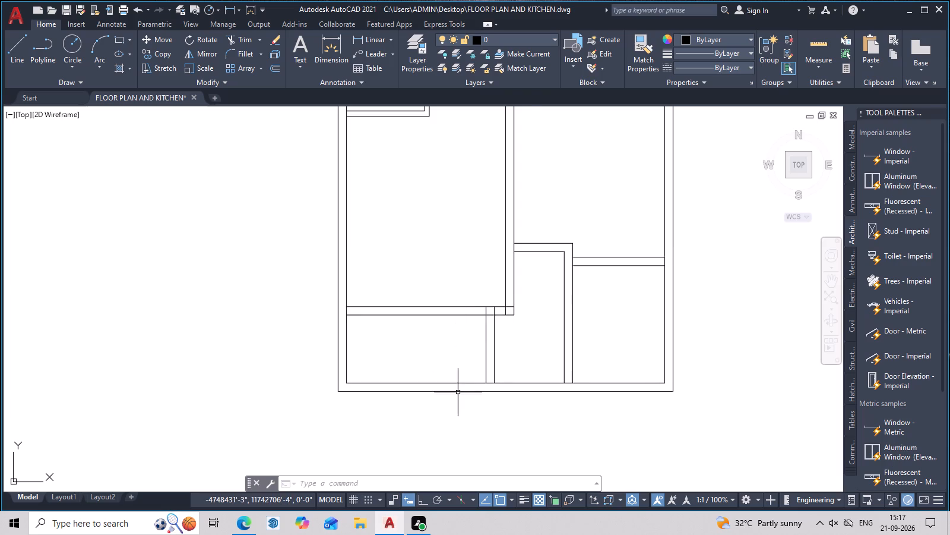
middle_drag(459, 394, 493, 331)
click(822, 36)
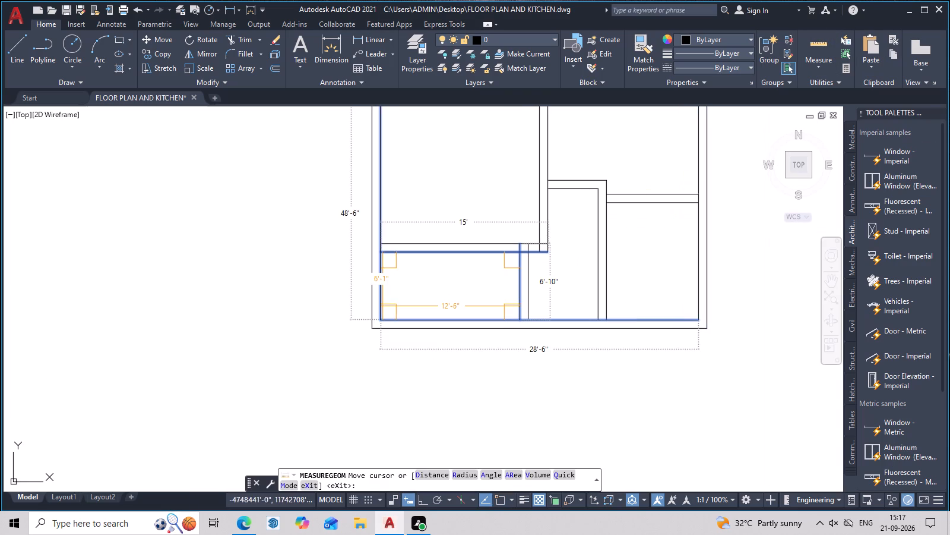
scroll(413, 296, up, 4)
scroll(415, 295, down, 7)
key(Escape)
middle_drag(431, 297, 430, 313)
scroll(429, 311, up, 5)
middle_click(429, 307)
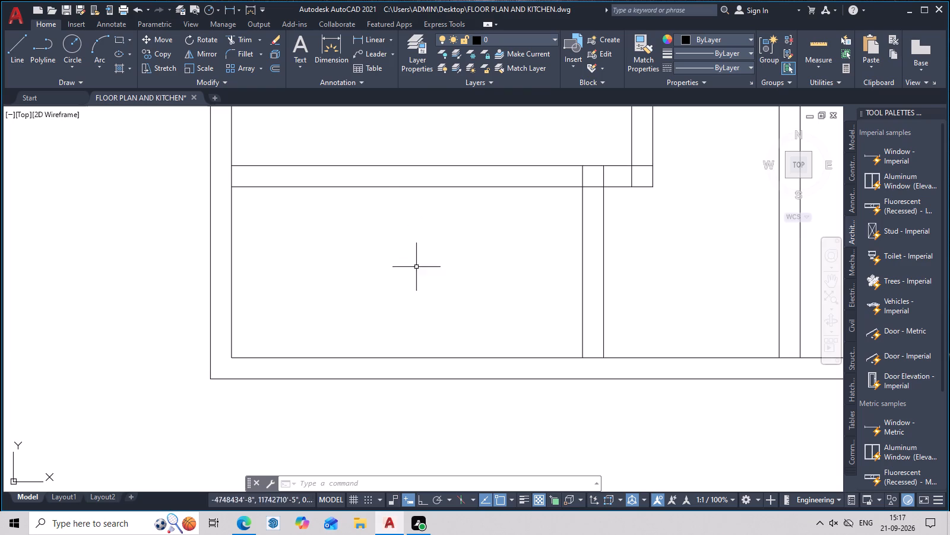
click(814, 46)
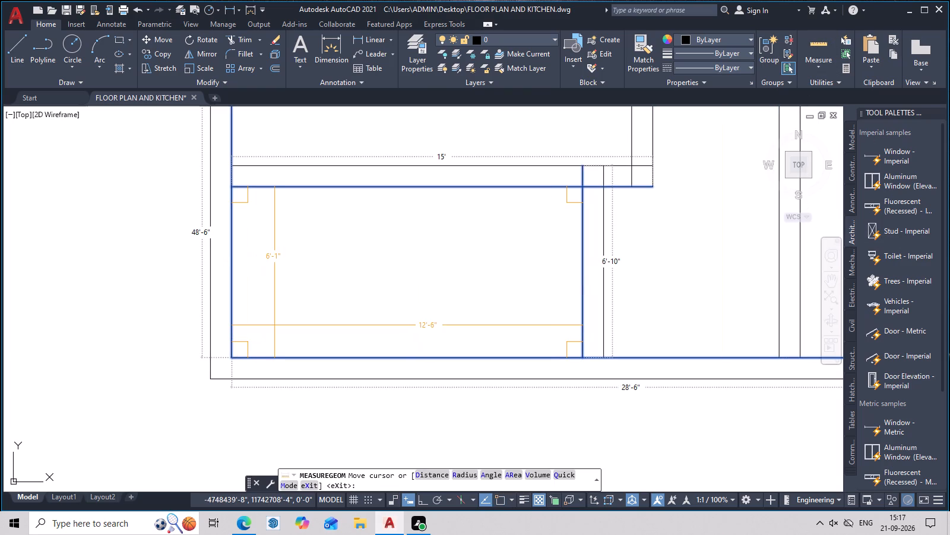
key(Escape)
Erase both lines of the vertical wall between the south-west room and the passage.
scroll(438, 355, down, 2)
middle_drag(473, 374, 518, 402)
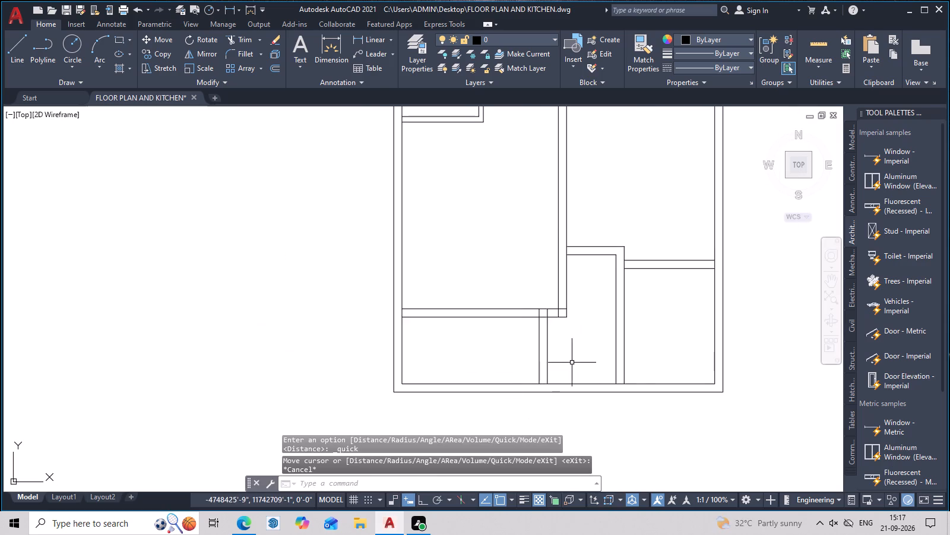
drag(573, 354, 531, 364)
click(531, 364)
key(Delete)
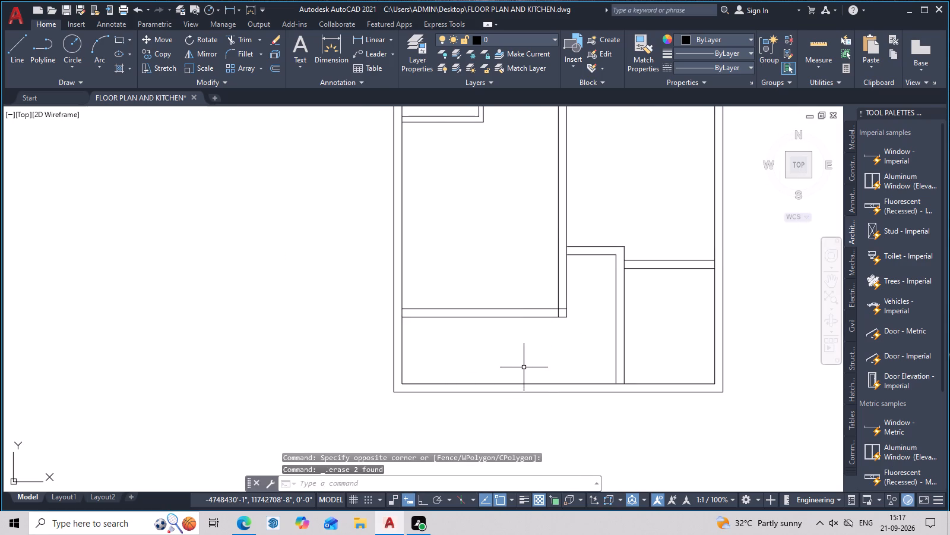
Offset the inner line of the west outer wall 11' eastward.
key(Escape)
key(o)
key(space)
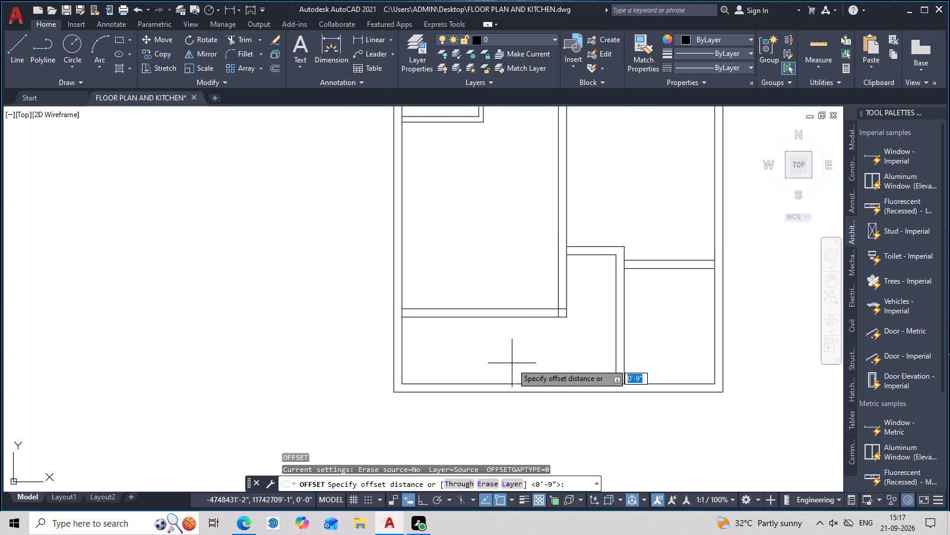
text(11')
key(space)
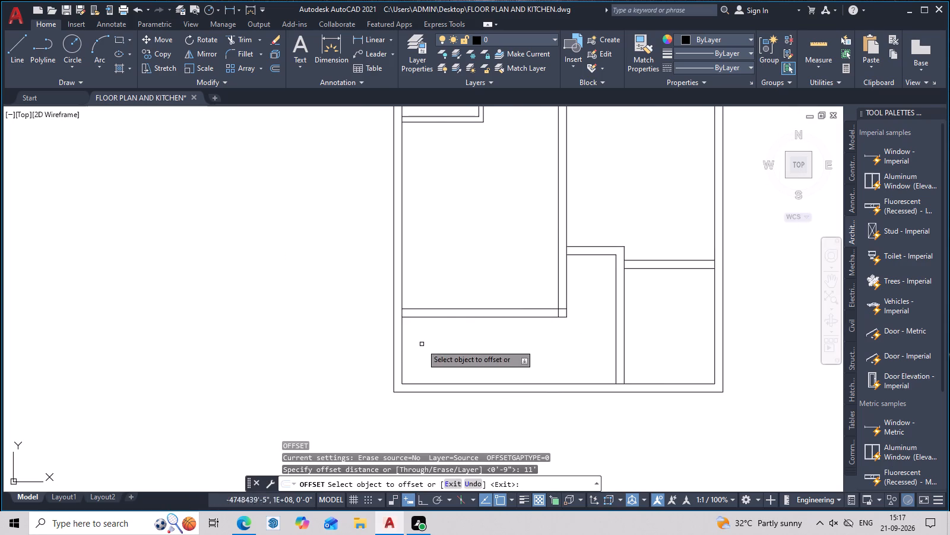
click(402, 354)
click(468, 361)
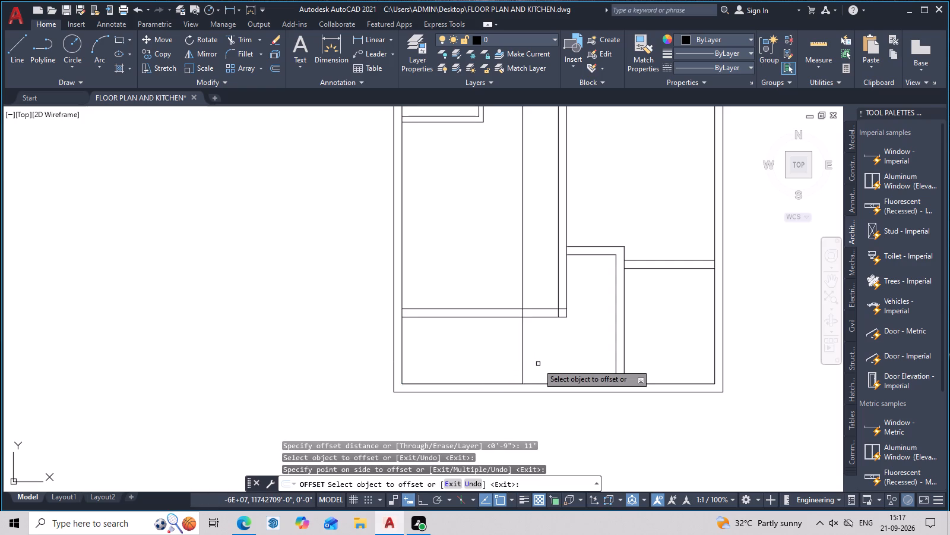
key(Escape)
Offset the new vertical line 9" eastward to form the south-west room's east wall.
key(o)
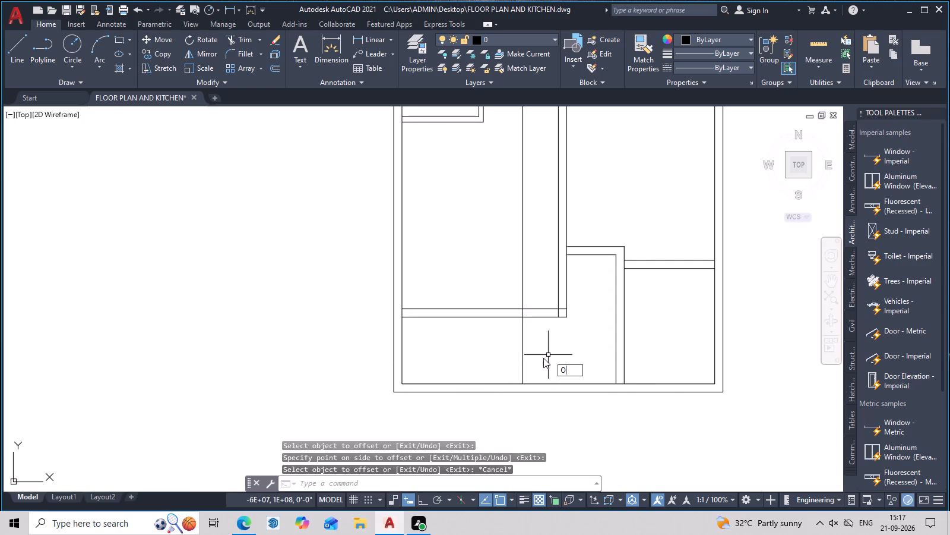
key(space)
key(9)
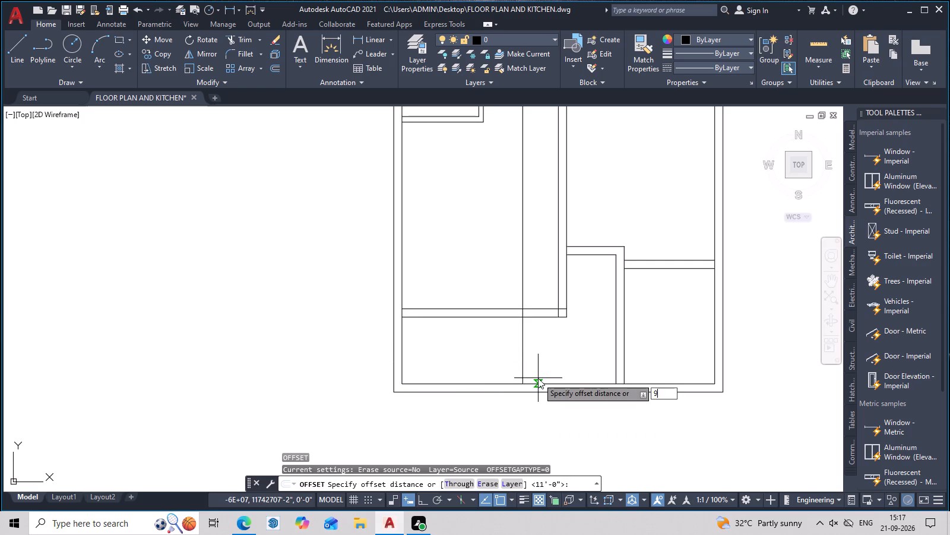
key(space)
click(523, 347)
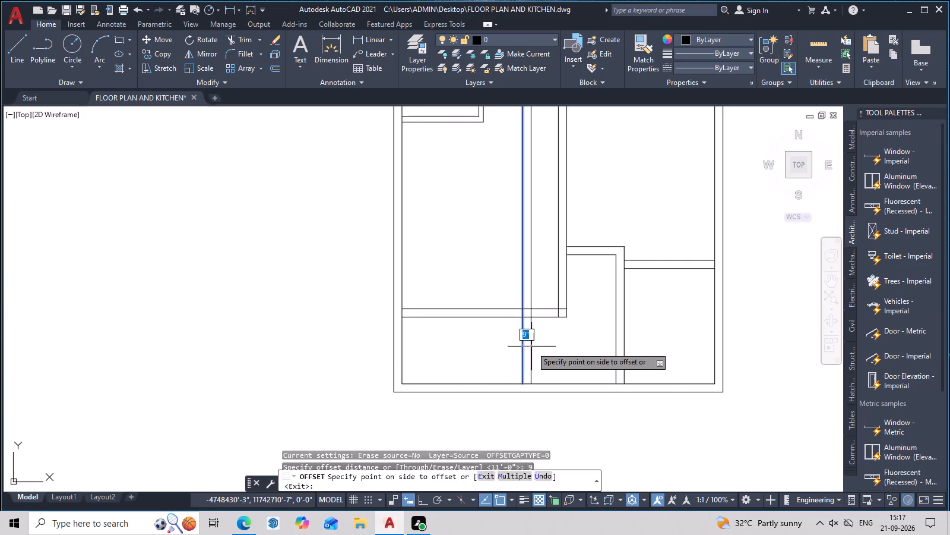
click(536, 347)
key(Escape)
Trim both new vertical wall lines north of the south-west room's horizontal wall.
text(TR)
key(space)
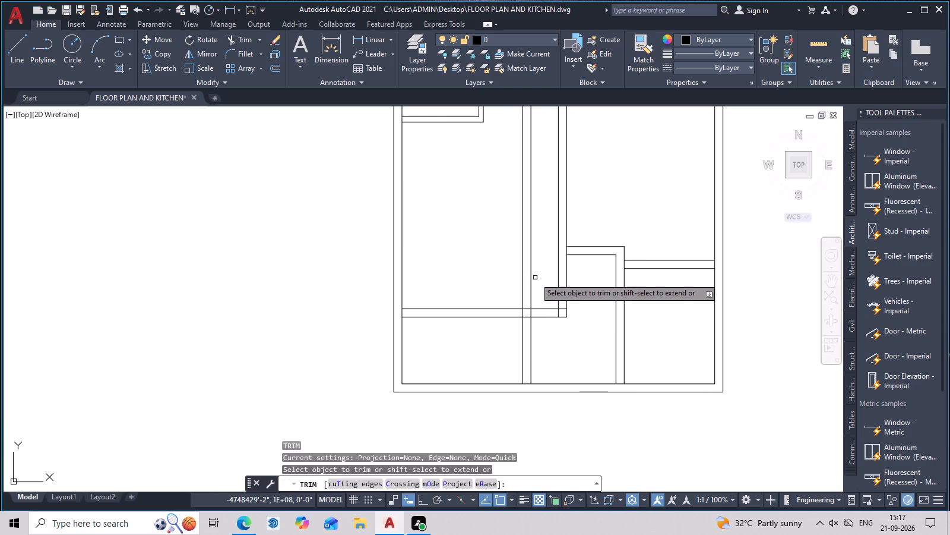
drag(535, 277, 512, 285)
scroll(539, 313, up, 2)
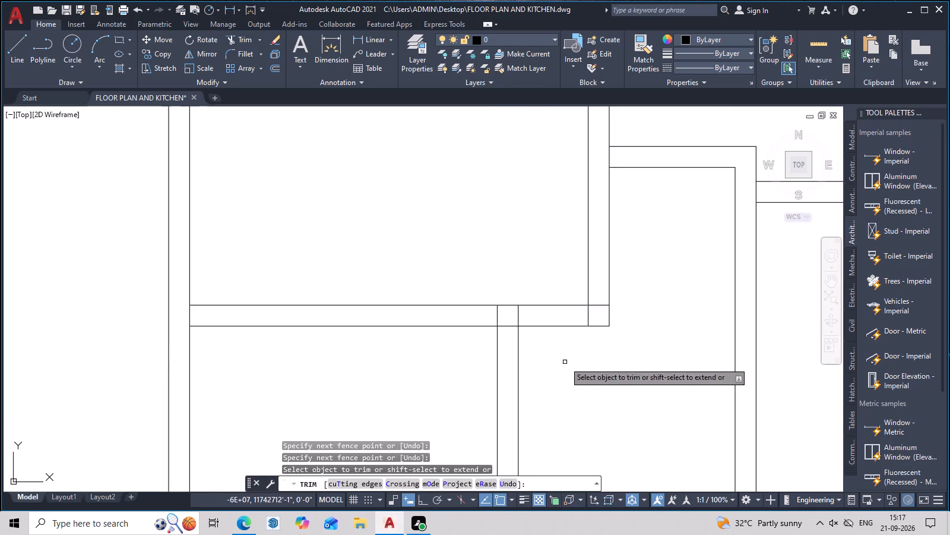
key(Escape)
Offset the east line of the south-west room's new wall 7' eastward into the passage.
text(O)
key(space)
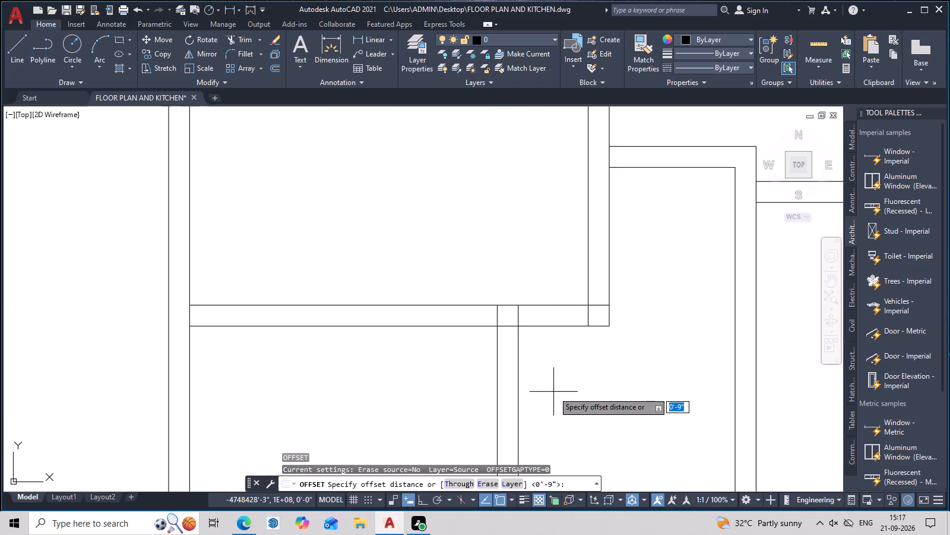
text(7')
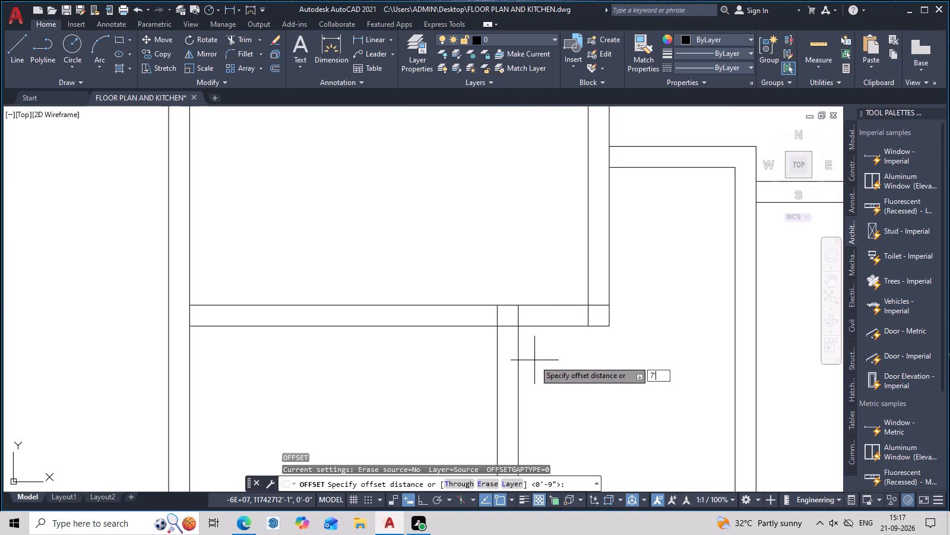
key(space)
click(520, 381)
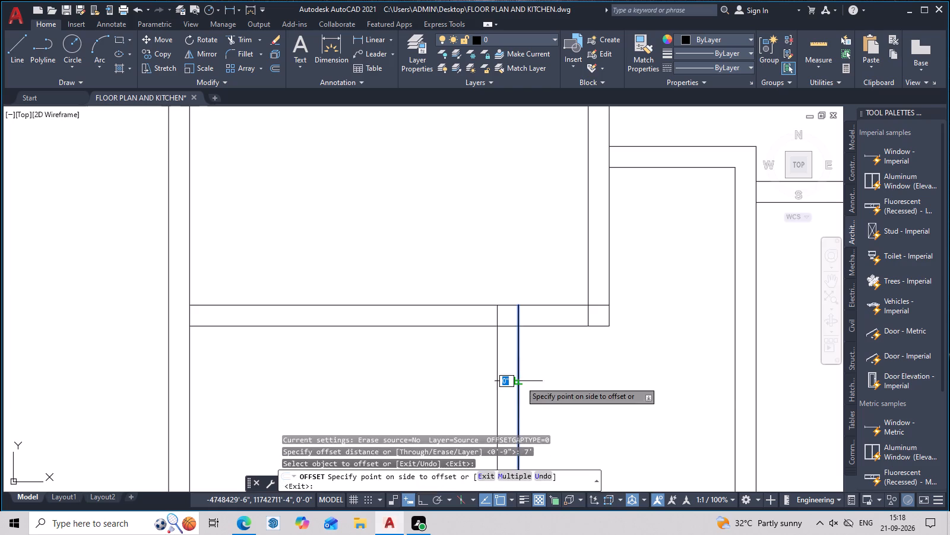
click(623, 374)
scroll(685, 377, down, 2)
middle_drag(678, 379, 626, 378)
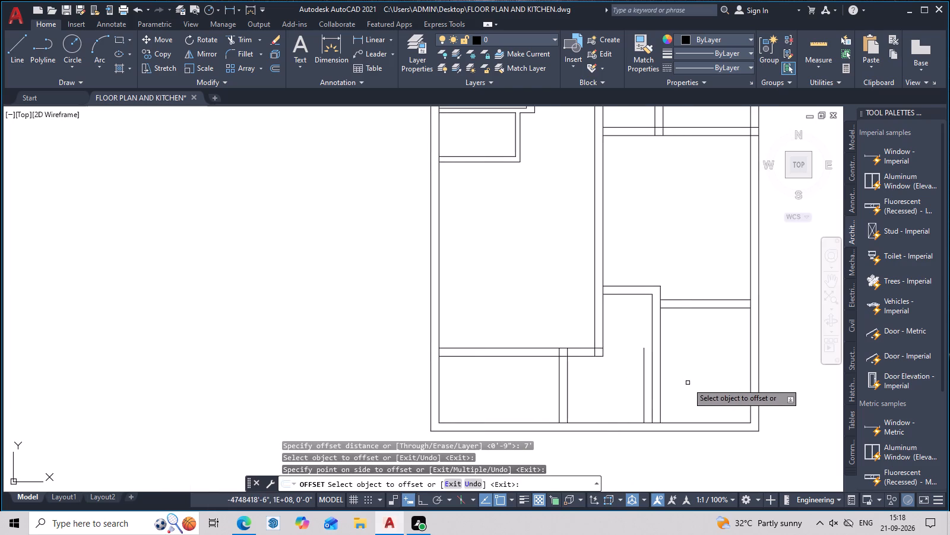
middle_drag(688, 383, 669, 383)
key(Escape)
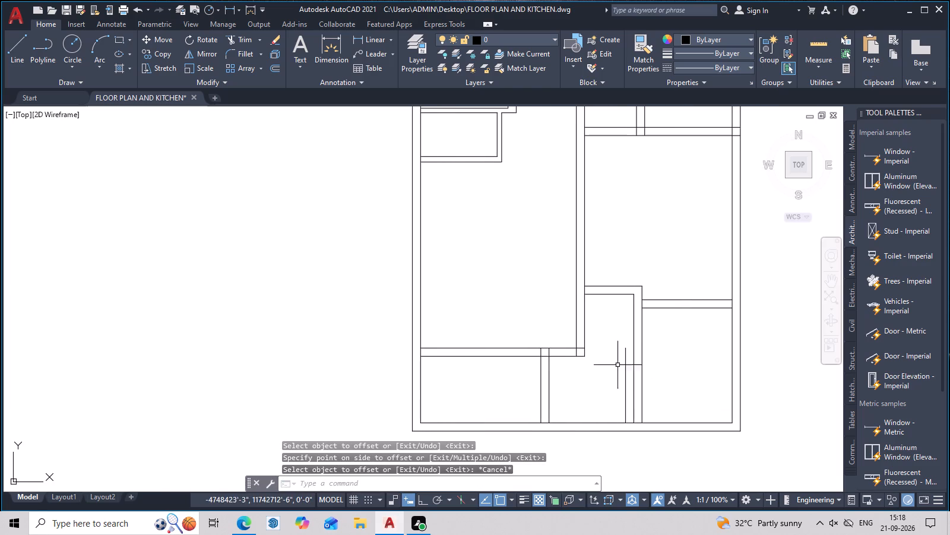
Trim away both lines of the passage's previous east wall, south of the south-east room's horizontal wall.
scroll(682, 369, up, 1)
key(y)
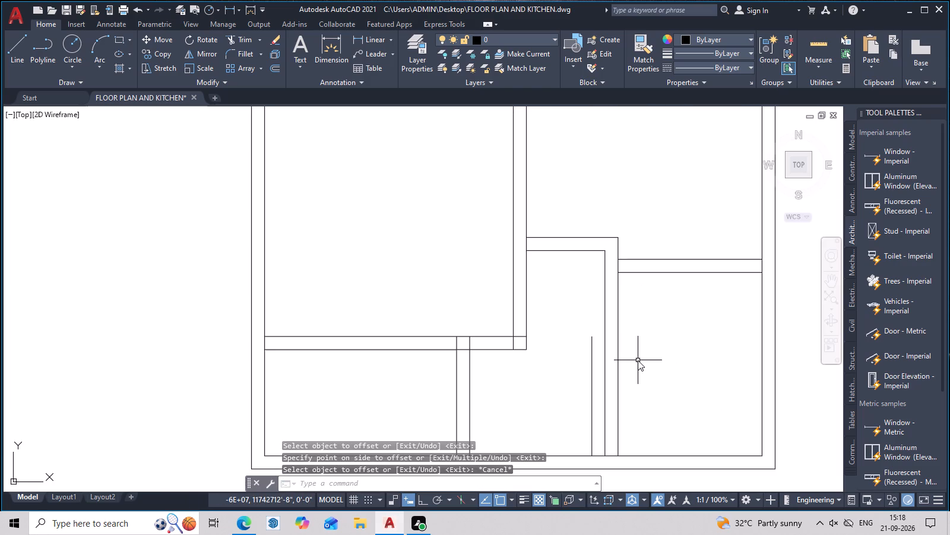
key(BackSpace)
text(TR)
key(space)
drag(638, 365, 607, 392)
double_click(607, 392)
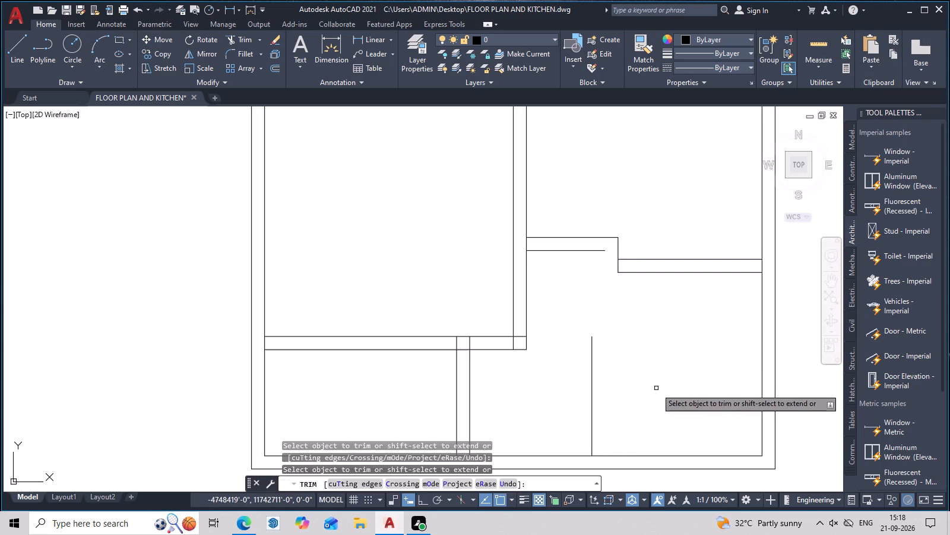
key(Escape)
Offset the new vertical line in the passage 9" eastward to form its new east wall.
text(O)
key(space)
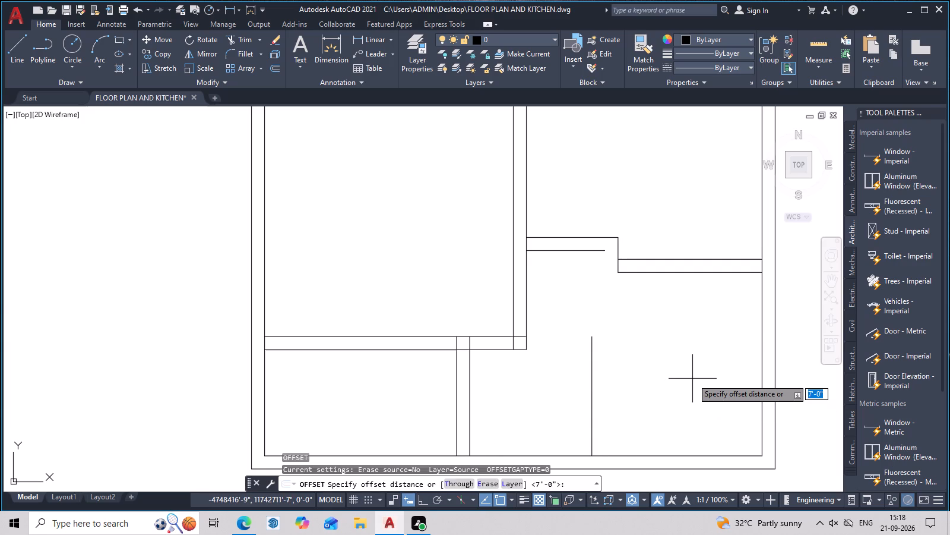
text(9)
key(space)
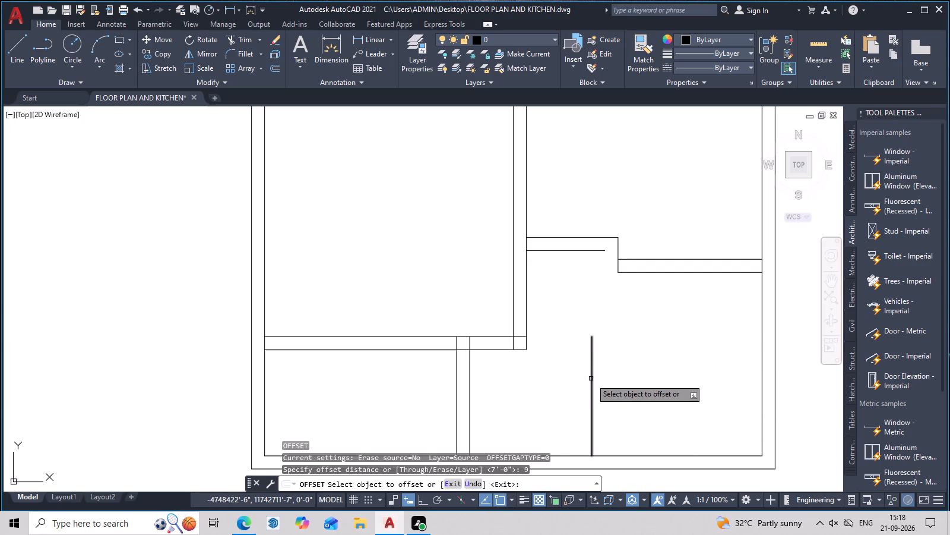
click(591, 379)
click(610, 379)
scroll(635, 380, down, 1)
middle_drag(639, 380, 576, 389)
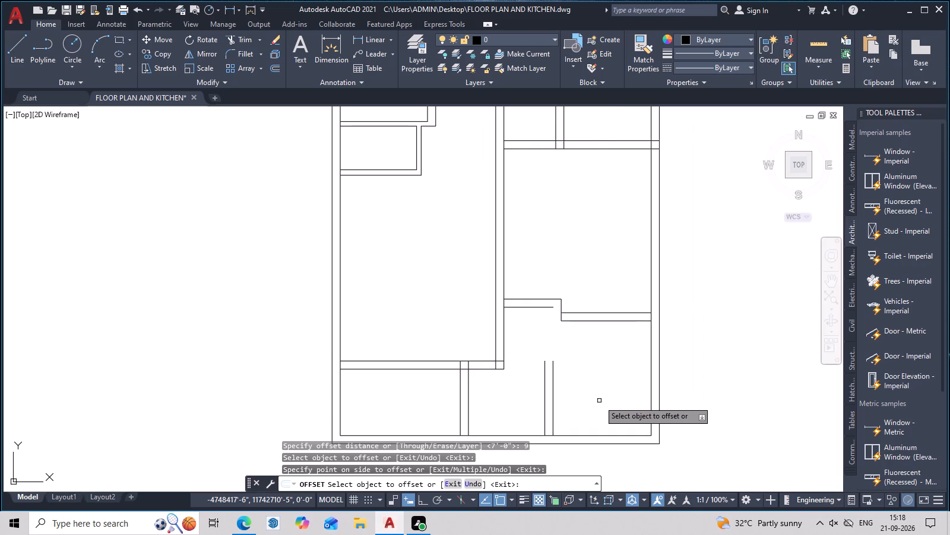
middle_drag(599, 401, 568, 401)
key(Escape)
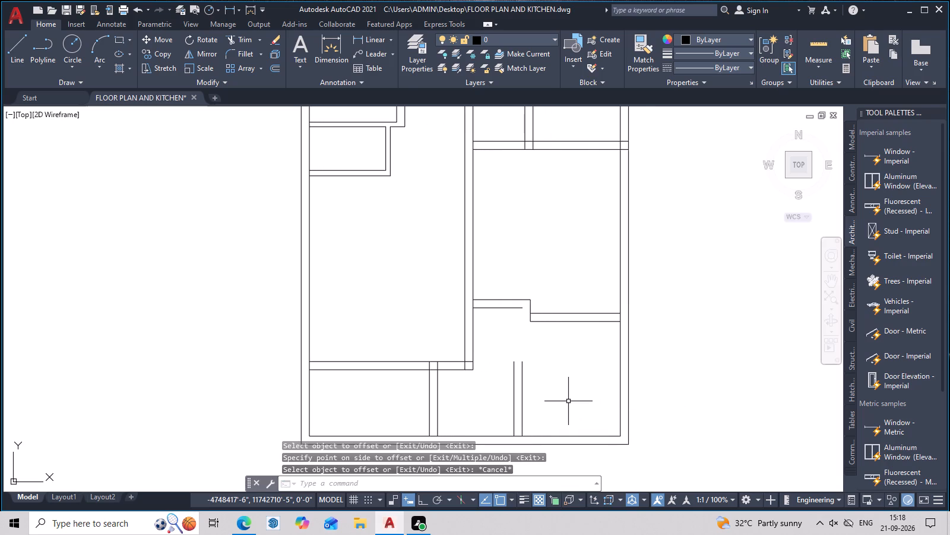
Measure the clear widths and wall lengths of the south-east room and the plan's southern edge.
click(813, 37)
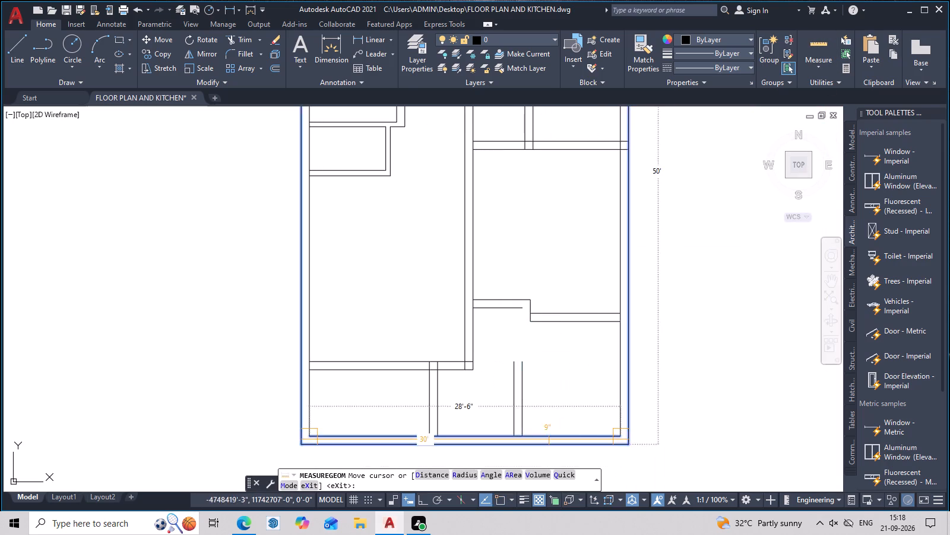
scroll(561, 420, up, 2)
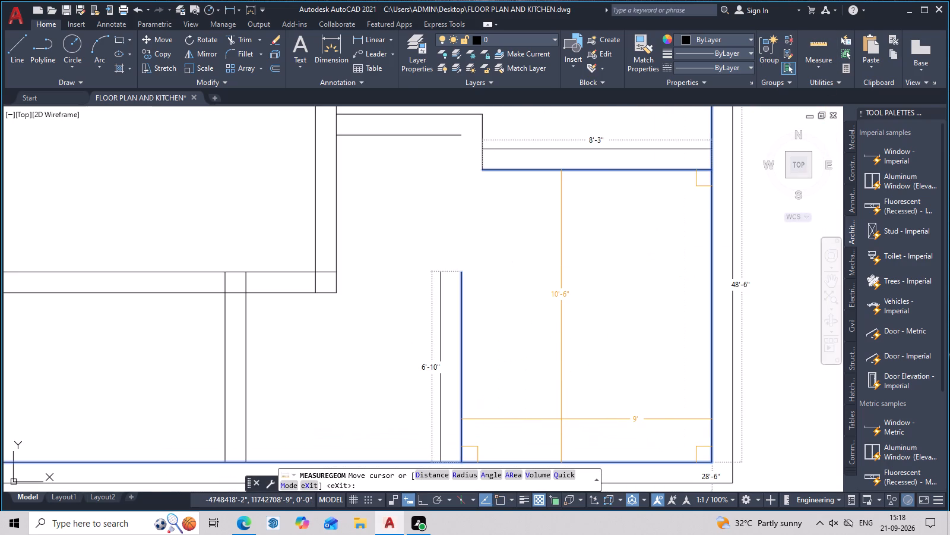
key(Escape)
scroll(561, 417, down, 2)
middle_drag(562, 414, 559, 376)
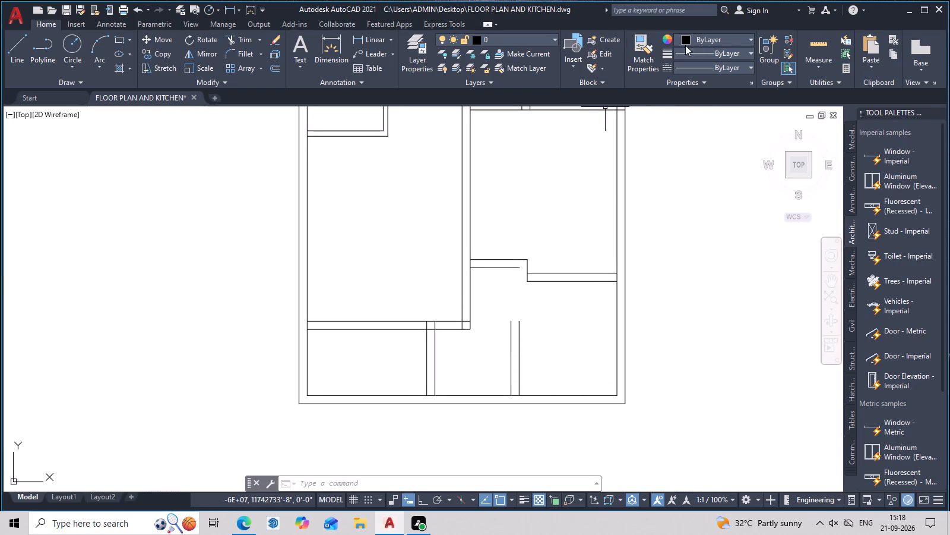
click(814, 37)
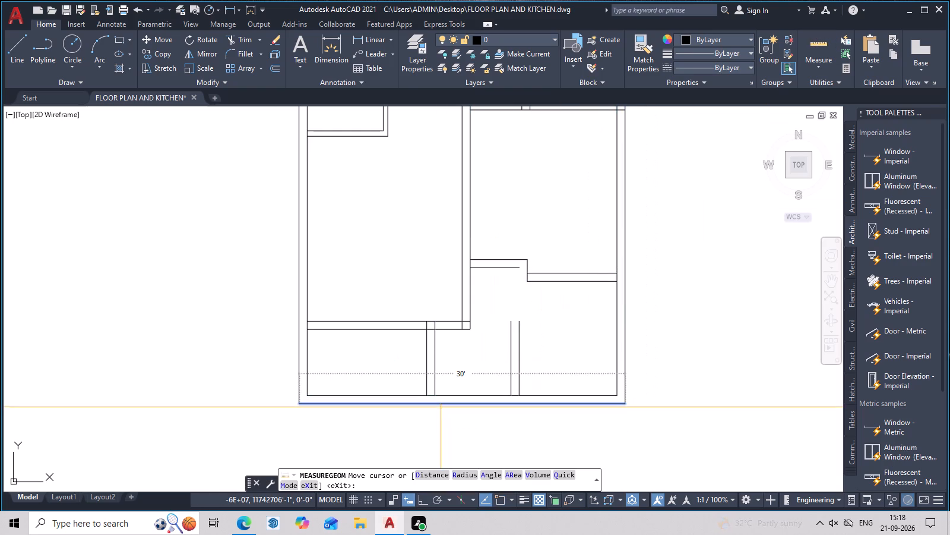
scroll(441, 402, up, 1)
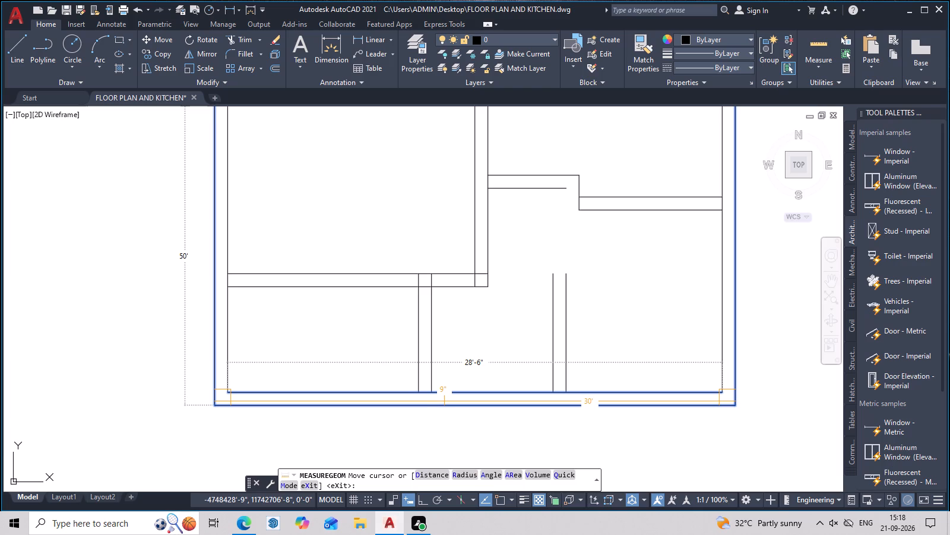
key(Escape)
scroll(446, 399, down, 2)
middle_drag(512, 389, 470, 398)
scroll(486, 383, up, 2)
middle_drag(534, 351, 543, 338)
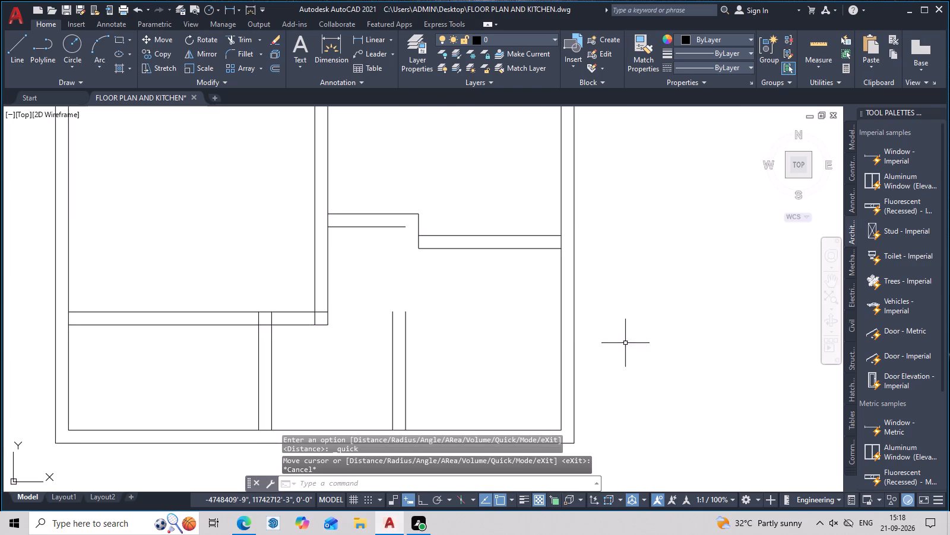
Offset the east line of the passage's new east wall 11' eastward, beyond the outer east wall.
key(p)
key(Escape)
text(O)
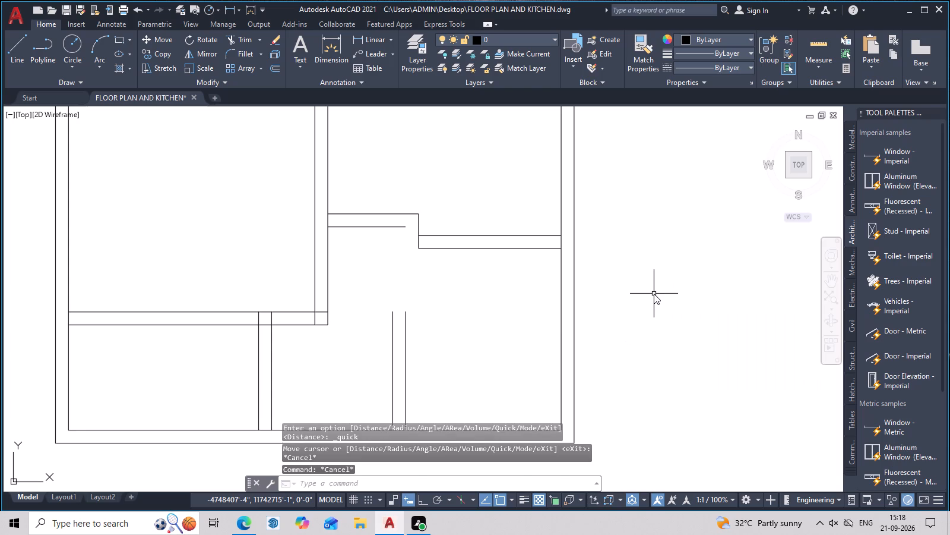
key(space)
text(11)
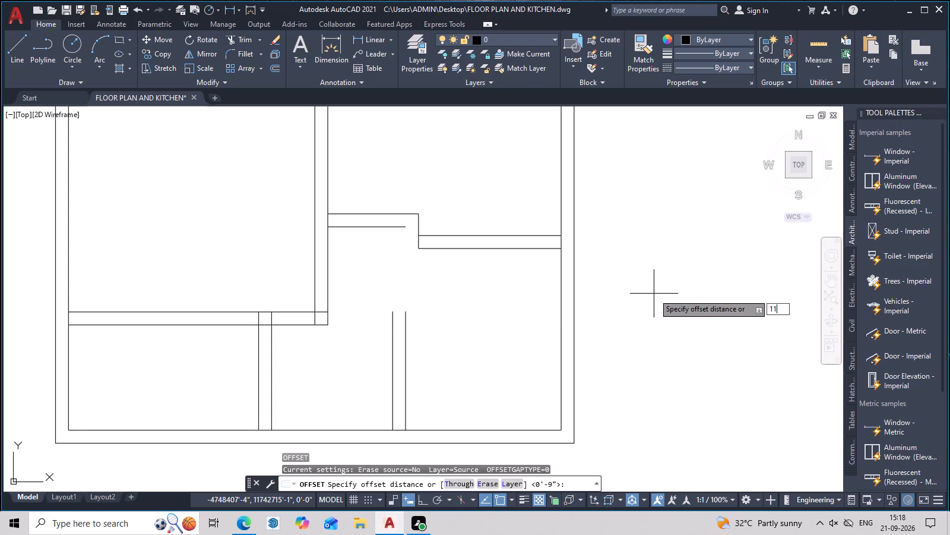
text(')
key(space)
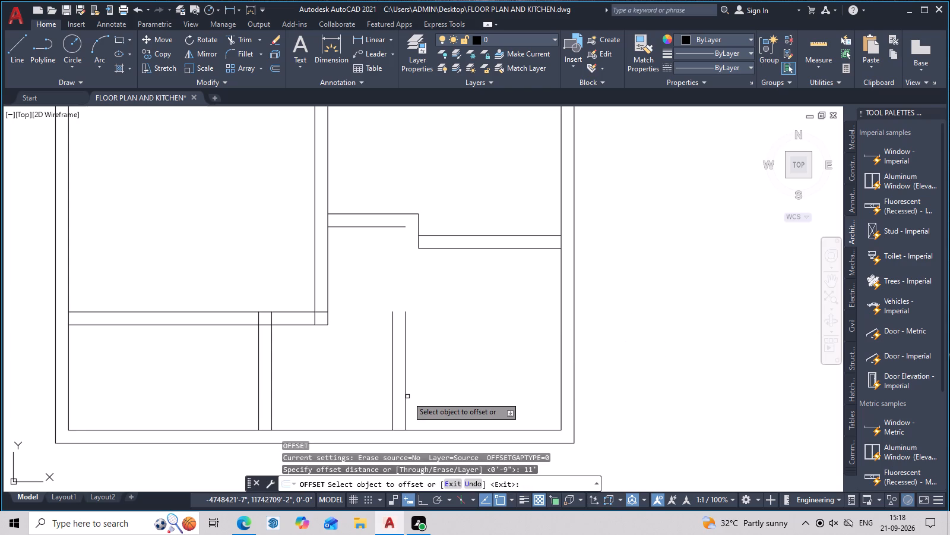
click(406, 397)
click(545, 392)
middle_drag(634, 394, 636, 377)
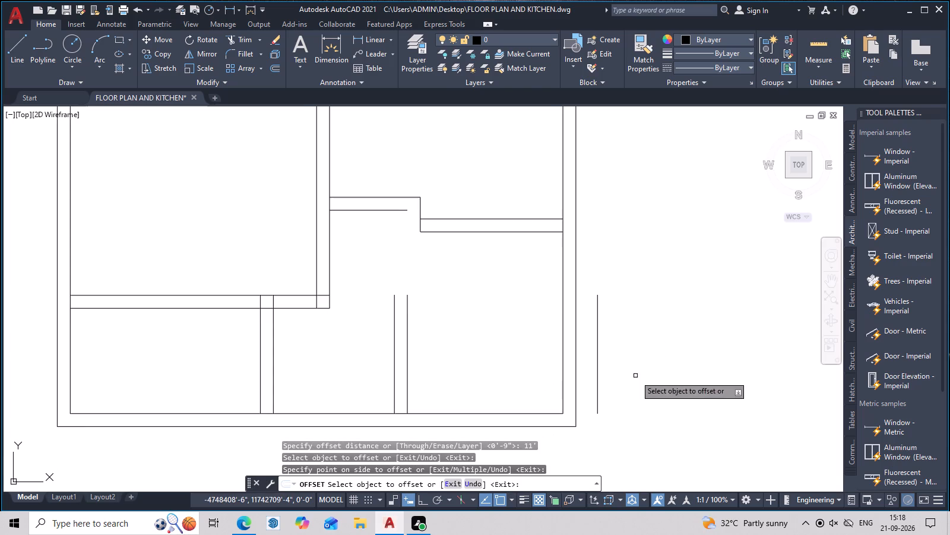
key(Escape)
key(w)
key(Escape)
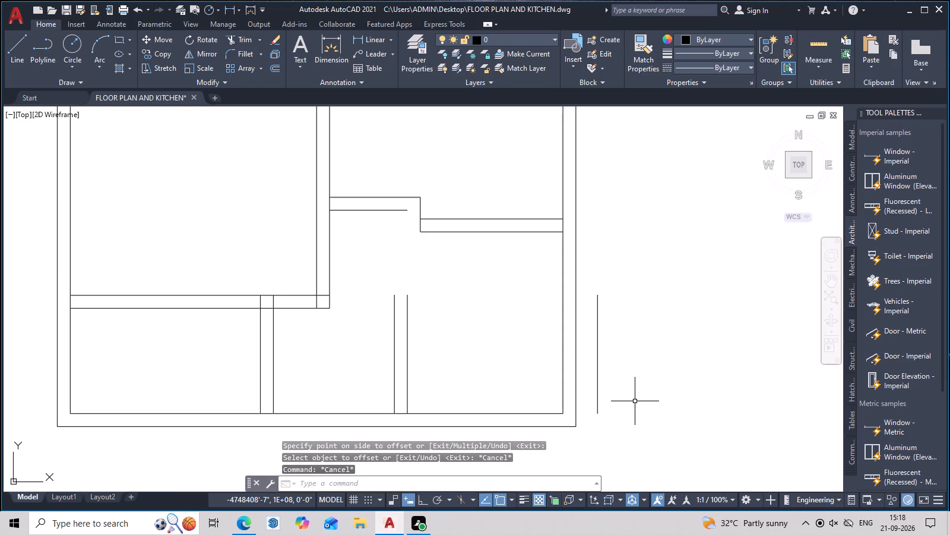
Extend the inner line of the south outer wall eastward to the new vertical line outside the east wall.
text(EX)
key(space)
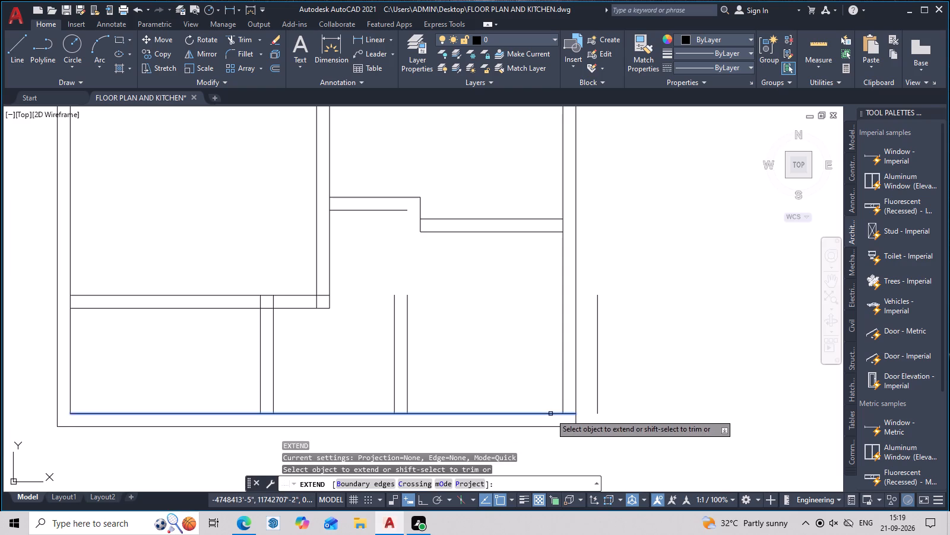
click(550, 414)
click(571, 413)
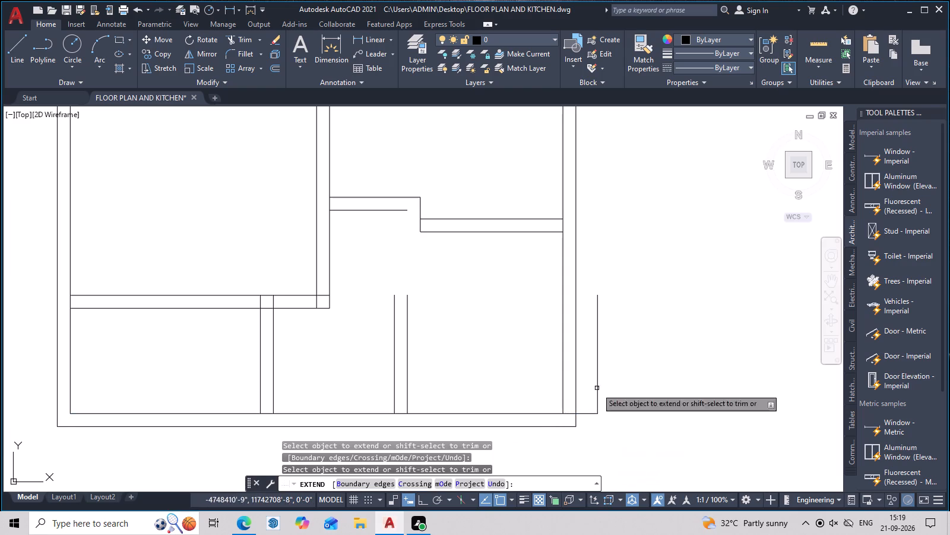
key(Escape)
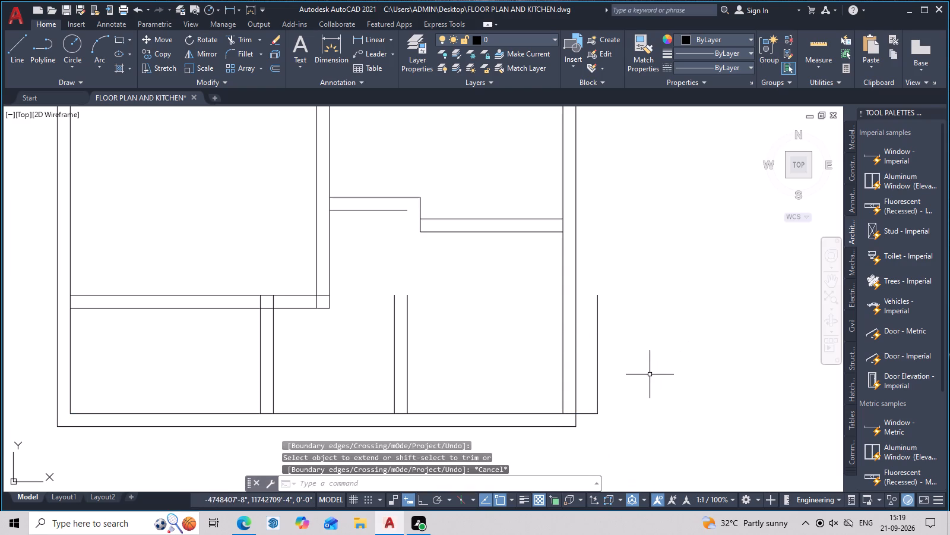
key(o)
key(Escape)
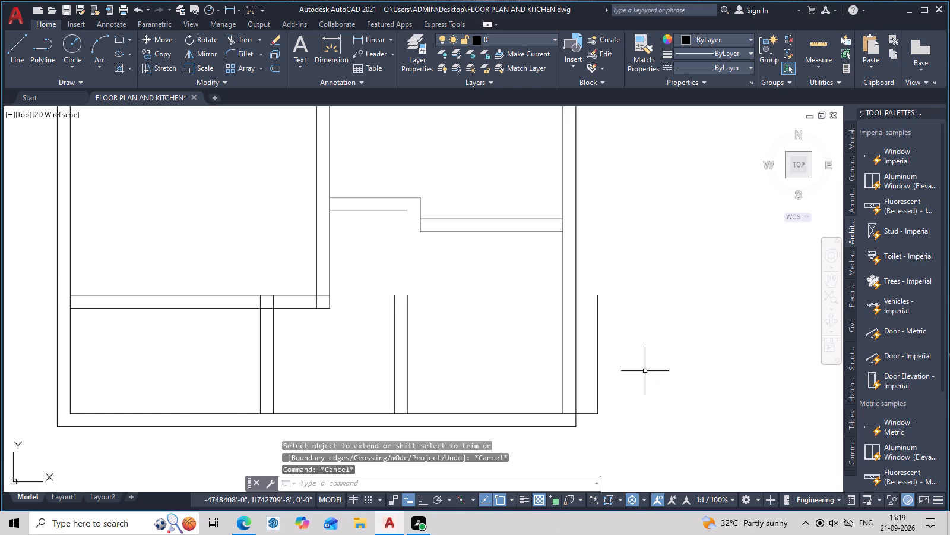
Inspect the southern end of the plan and measure the south-east room's clear width and depth.
middle_drag(648, 370, 644, 381)
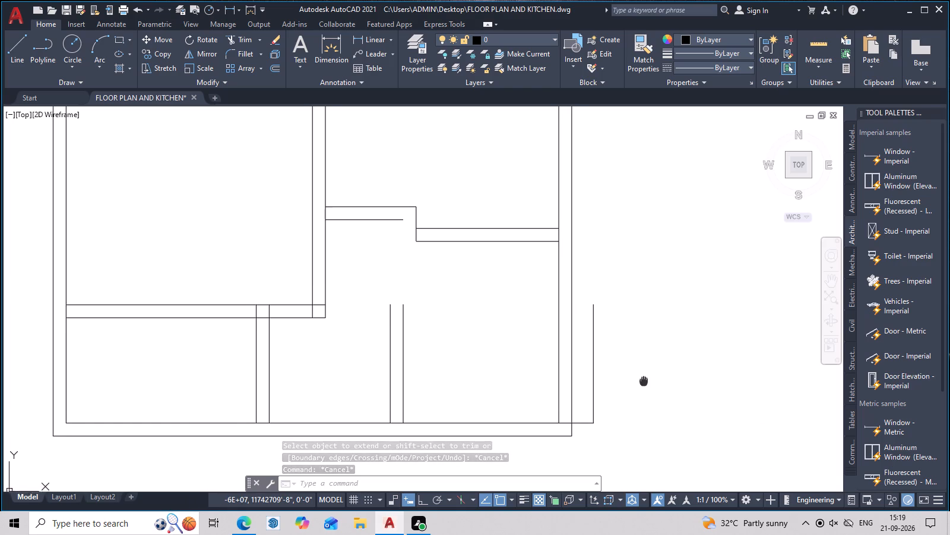
middle_drag(644, 381, 643, 382)
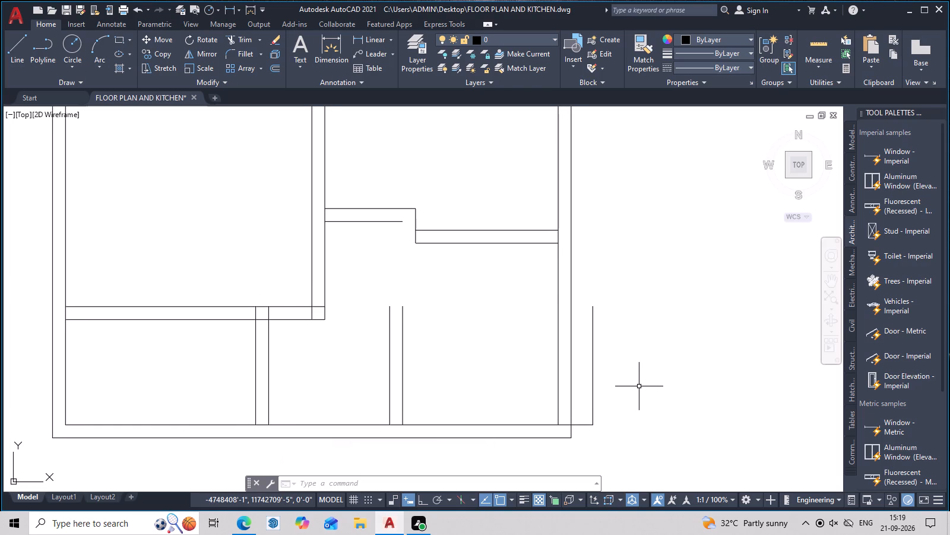
middle_drag(639, 386, 639, 364)
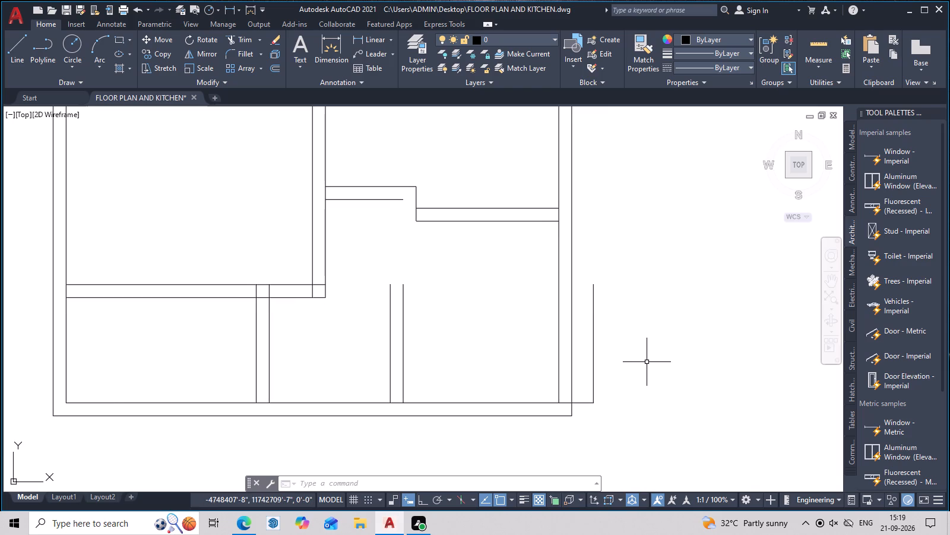
middle_drag(647, 362, 654, 304)
scroll(398, 366, up, 2)
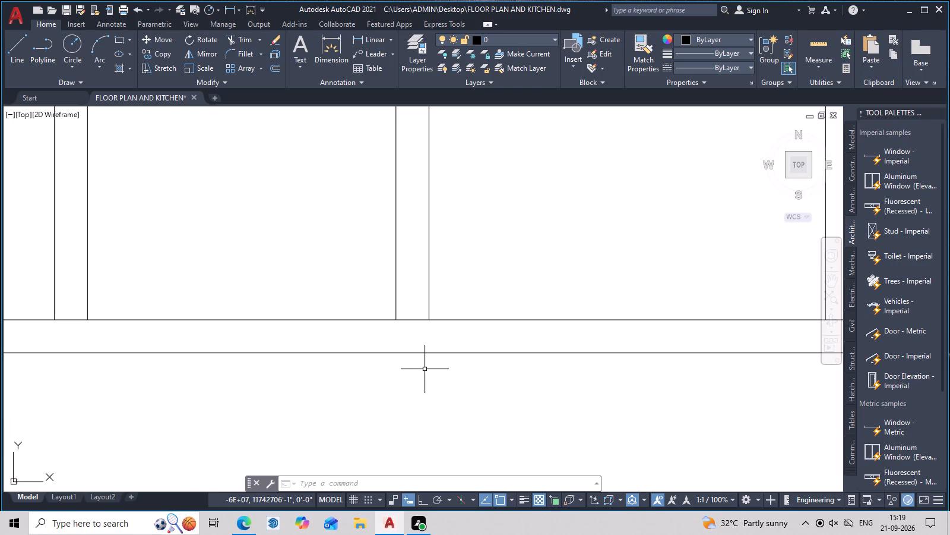
middle_drag(425, 349, 426, 336)
scroll(426, 336, down, 2)
middle_drag(429, 336, 418, 347)
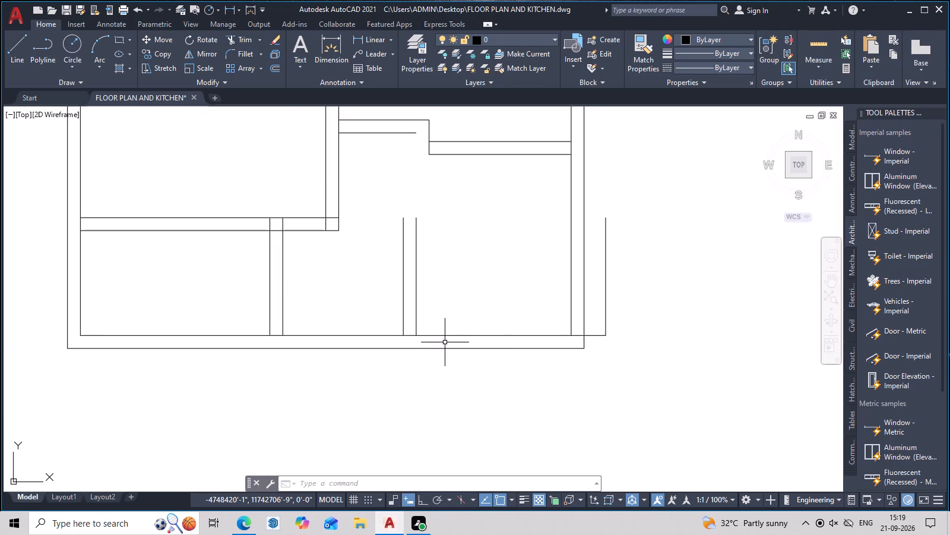
middle_drag(442, 336, 437, 350)
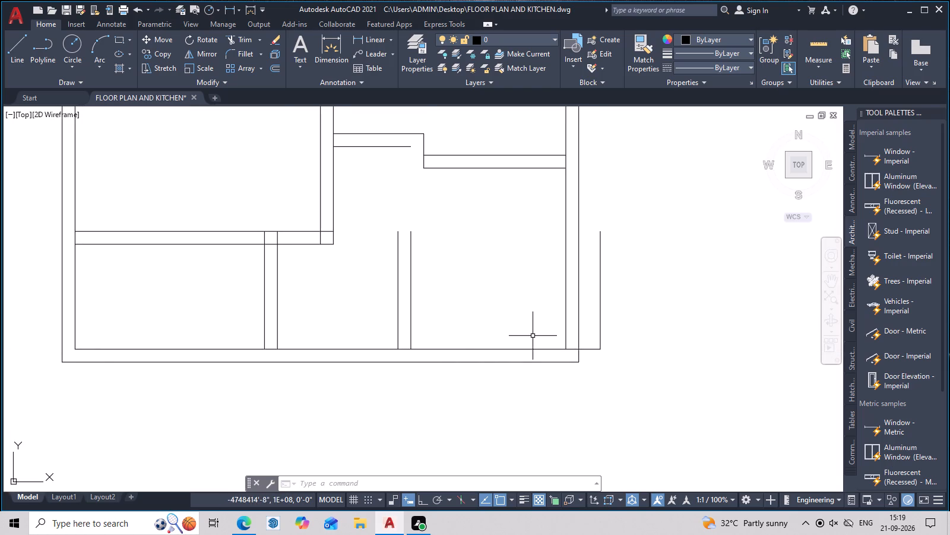
scroll(533, 336, up, 1)
scroll(533, 336, down, 2)
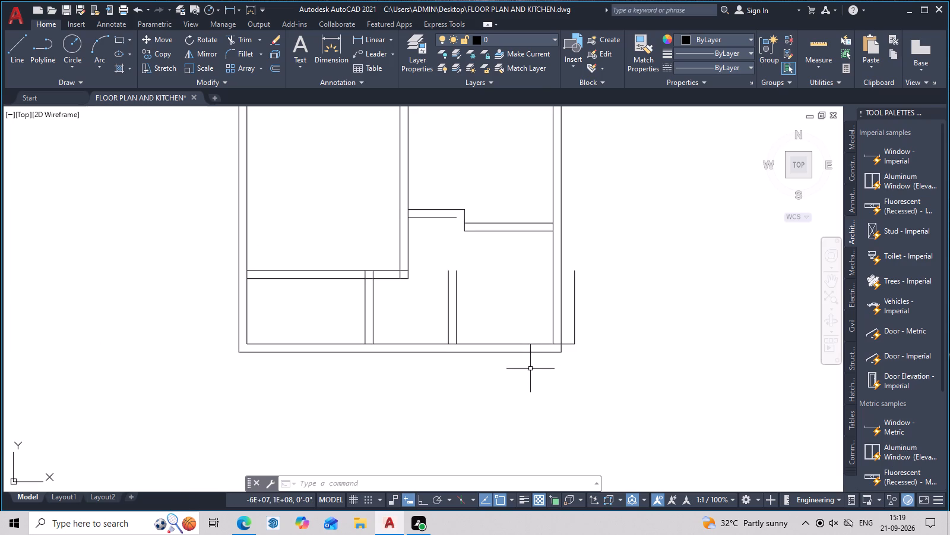
click(828, 31)
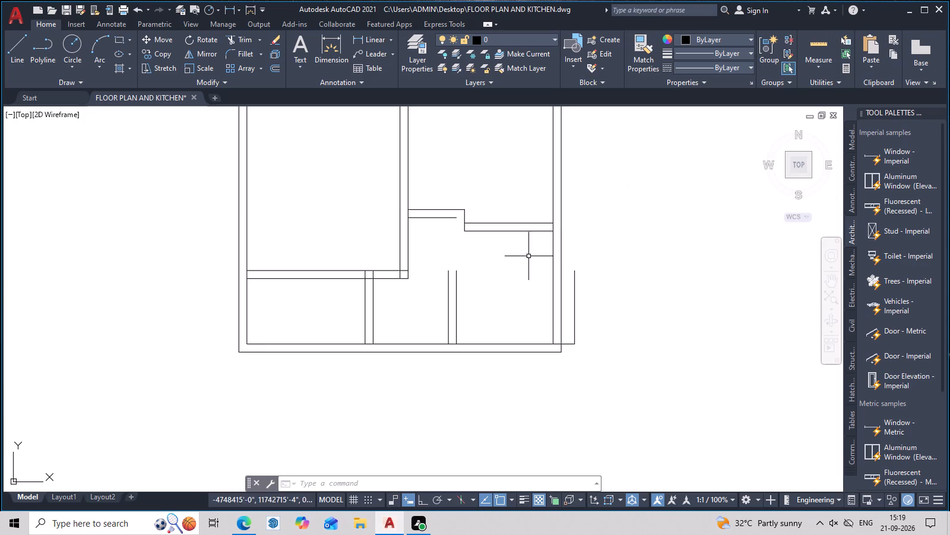
click(824, 44)
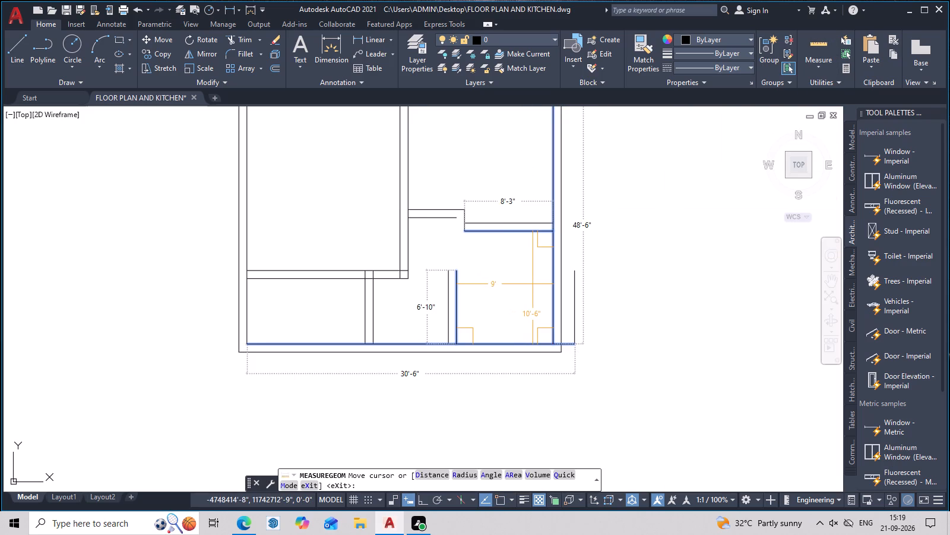
key(Escape)
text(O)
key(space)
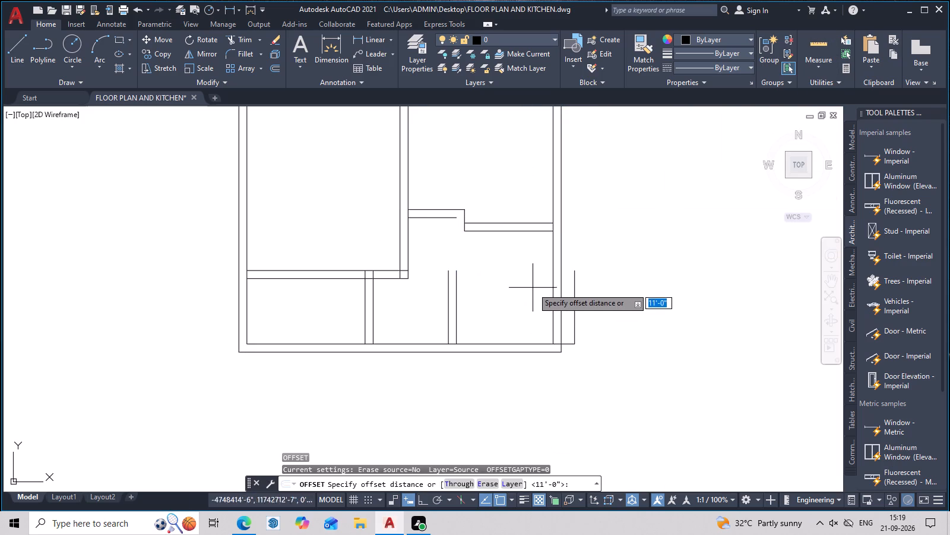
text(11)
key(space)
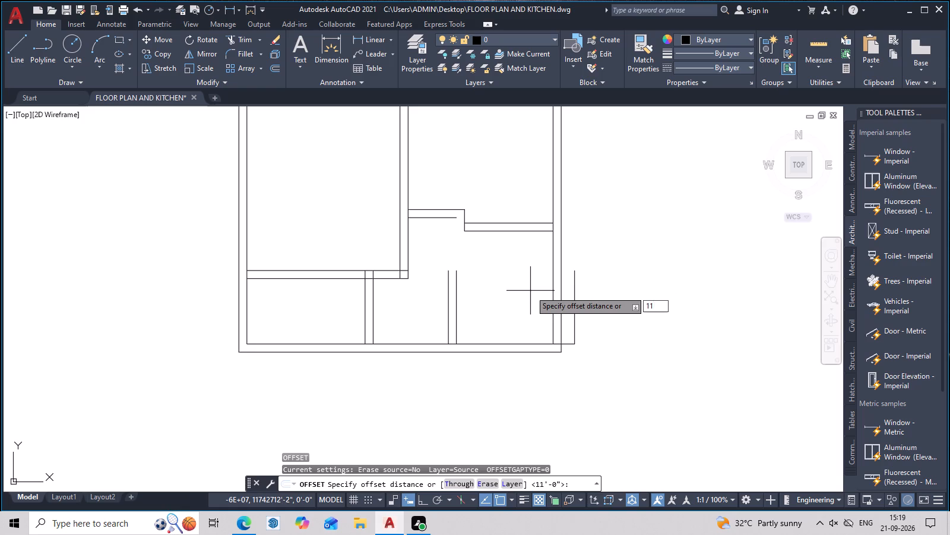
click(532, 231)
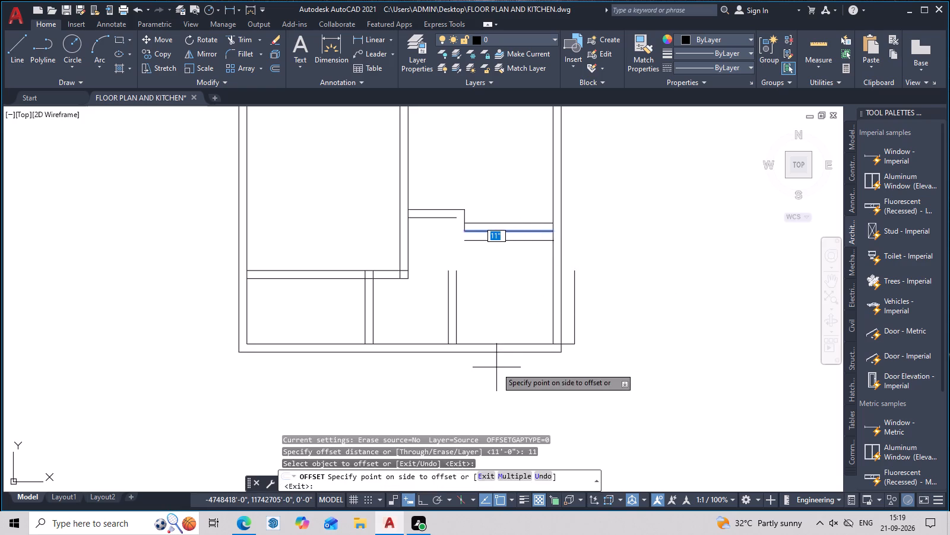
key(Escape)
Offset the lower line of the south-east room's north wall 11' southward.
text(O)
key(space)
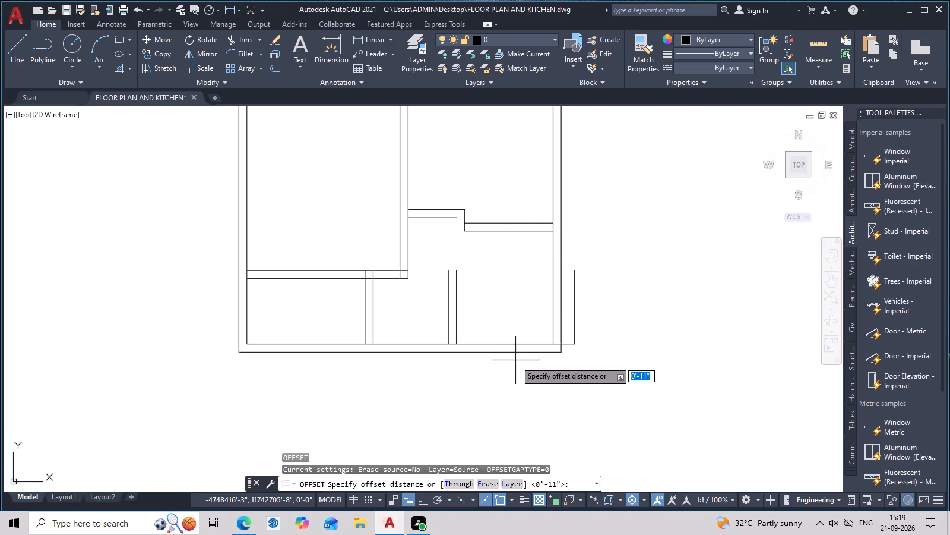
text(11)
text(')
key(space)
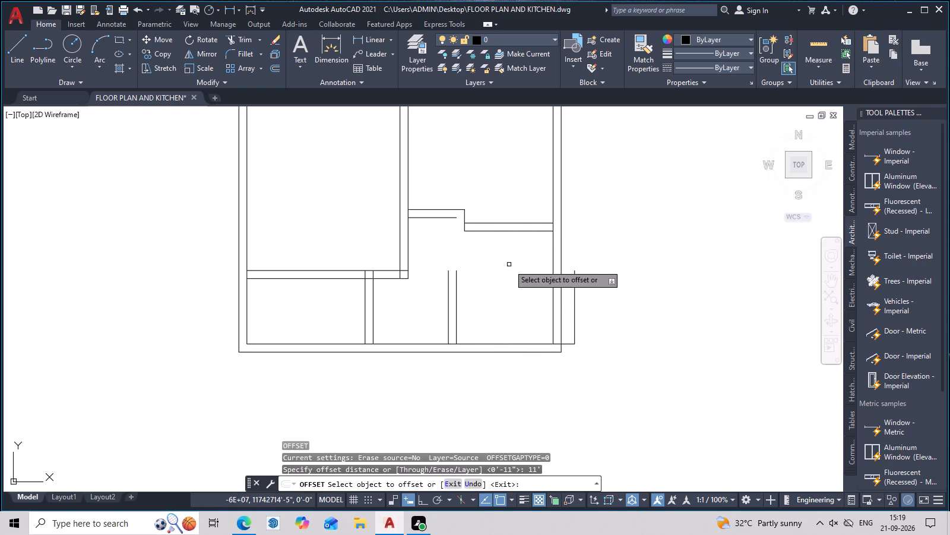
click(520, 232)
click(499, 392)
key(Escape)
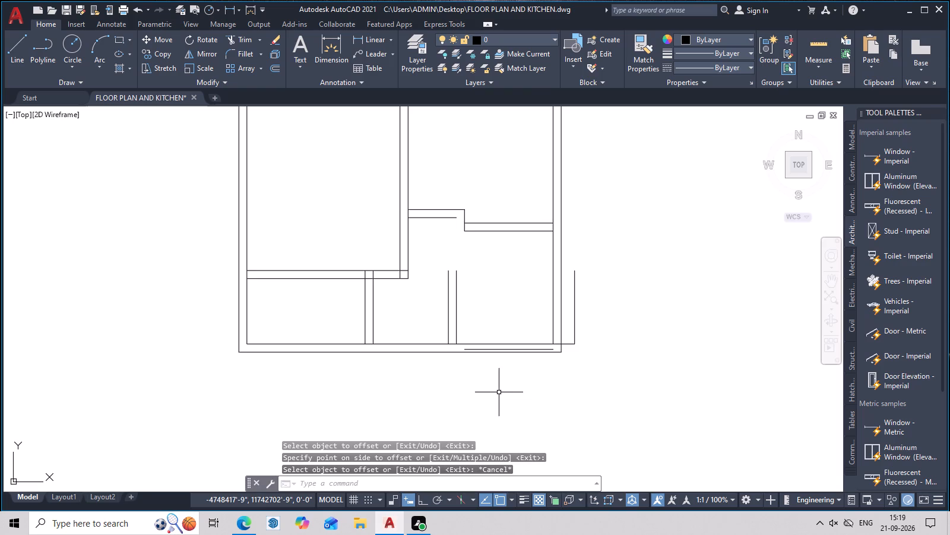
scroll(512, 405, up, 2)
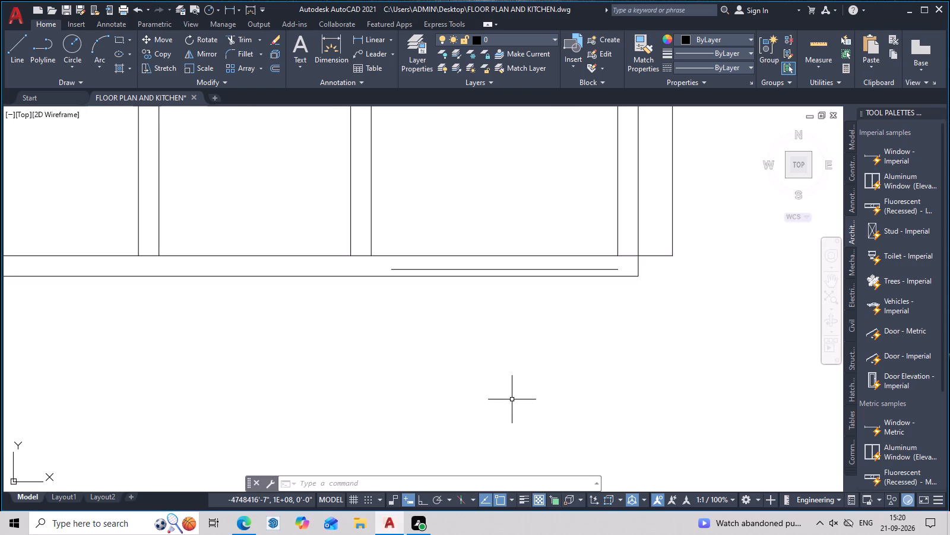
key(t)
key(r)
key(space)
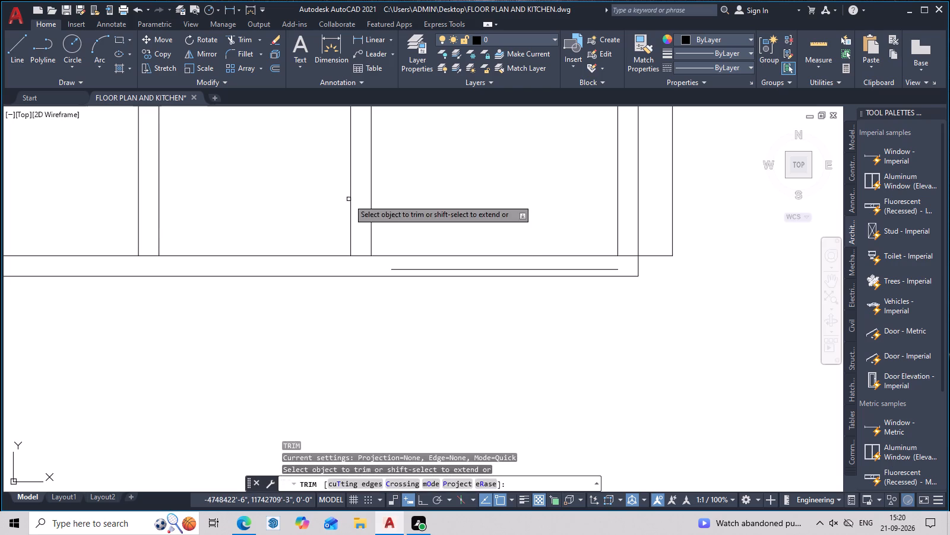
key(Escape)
Extend the east line of the passage's east wall southward to the outer line of the south wall.
text(EX)
key(space)
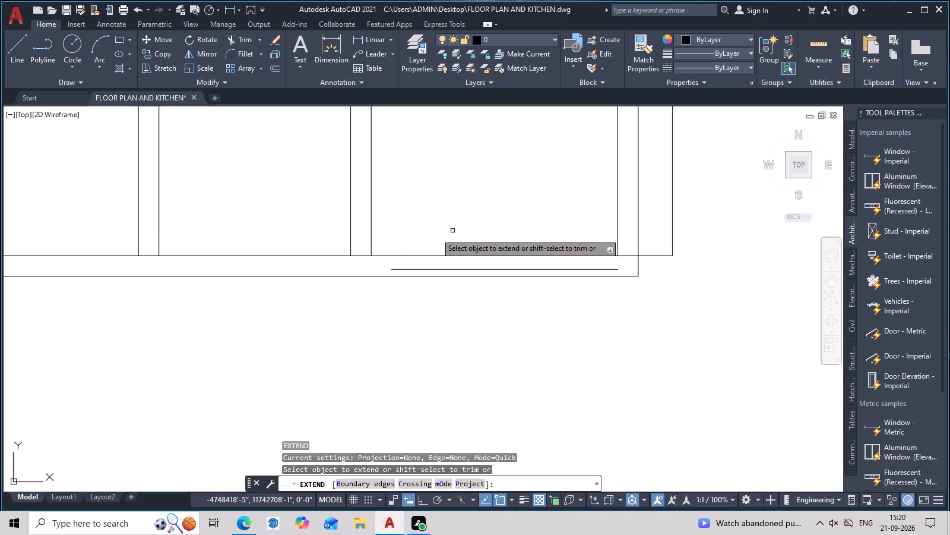
click(372, 244)
key(Escape)
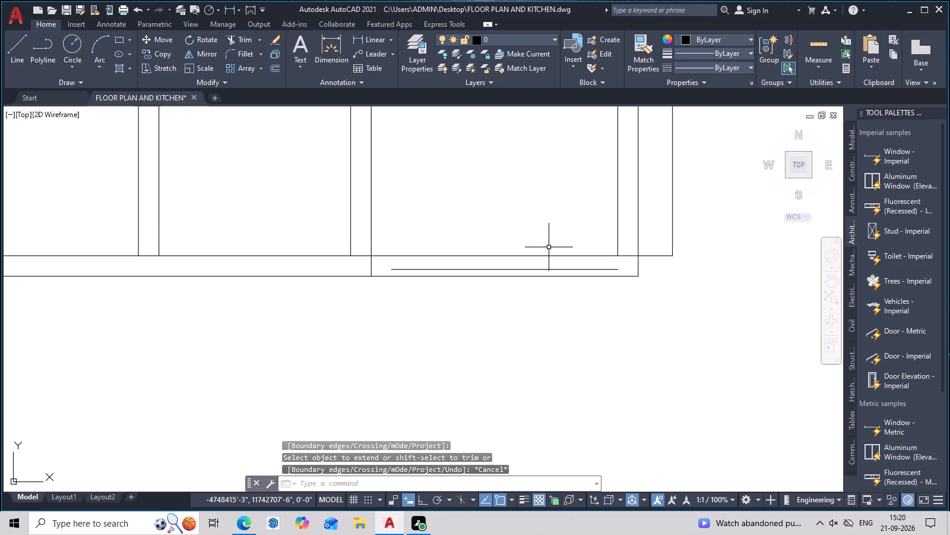
Trim away the south wall lines and the 11' offset line between the passage's east wall and the east wall.
text(TR)
key(space)
drag(507, 244, 487, 320)
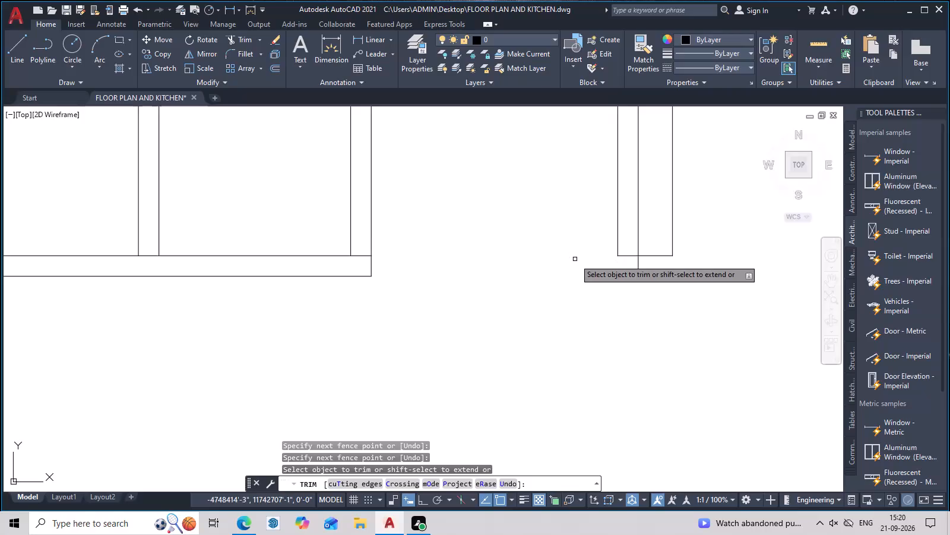
middle_drag(583, 277, 546, 339)
scroll(600, 342, down, 2)
middle_drag(616, 349, 606, 361)
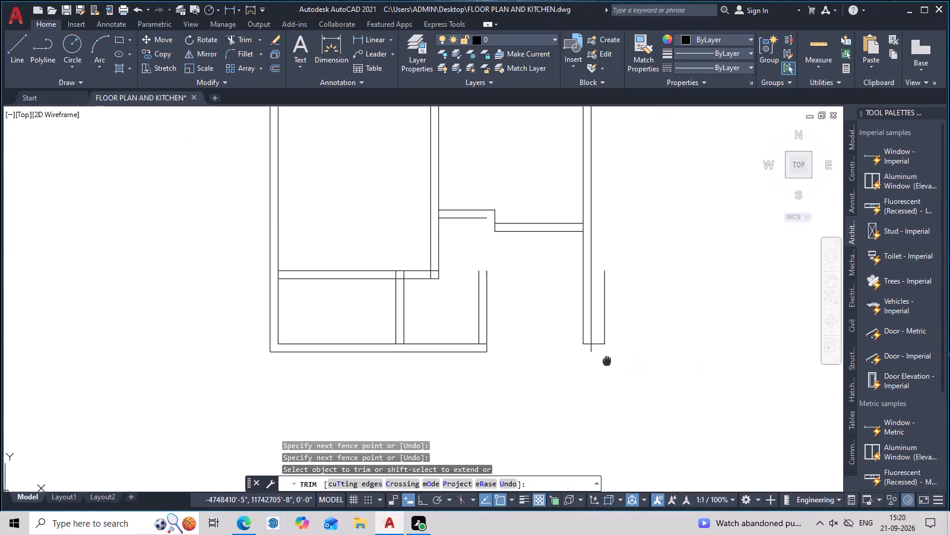
middle_drag(606, 361, 594, 370)
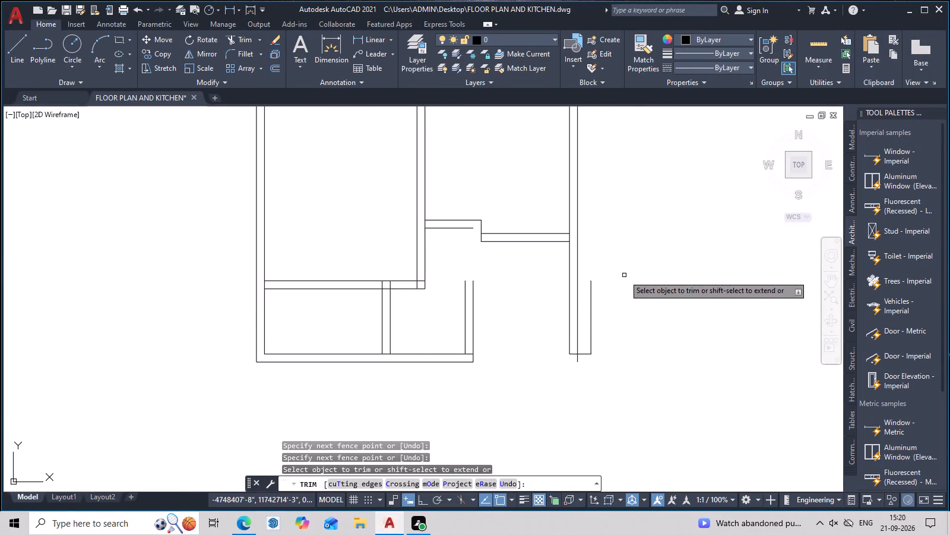
key(Escape)
Extend both lines of the south-east room's north wall eastward to the outer line of the east wall.
text(EX)
key(space)
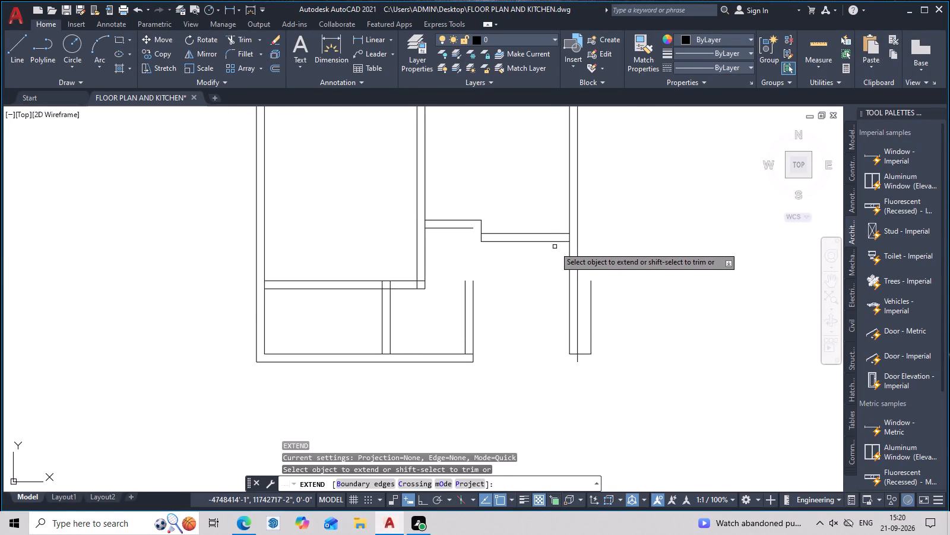
click(561, 243)
click(563, 233)
key(Escape)
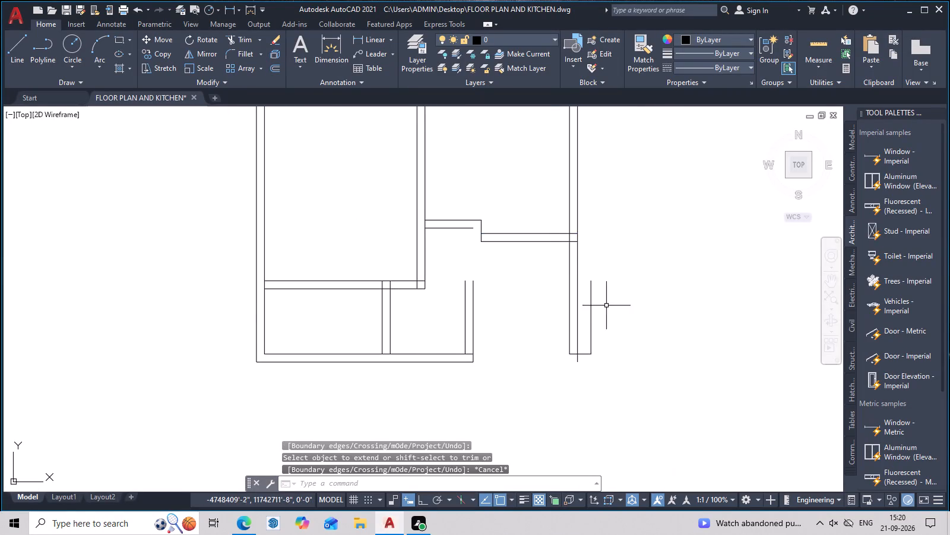
Draw a line 1'-3" eastward from the north wall's lower line at the east wall's outer line, and down to the offset vertical's top end.
middle_drag(601, 307, 578, 319)
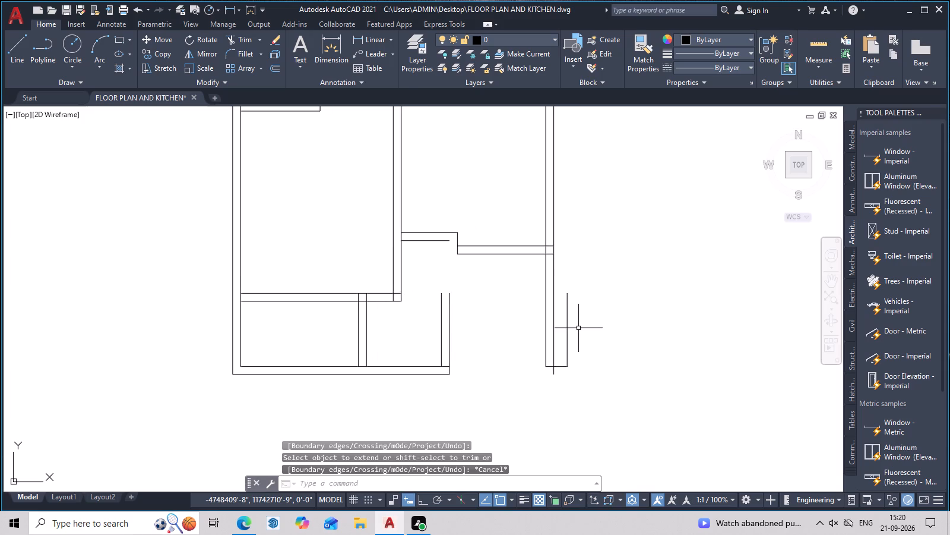
scroll(578, 301, up, 2)
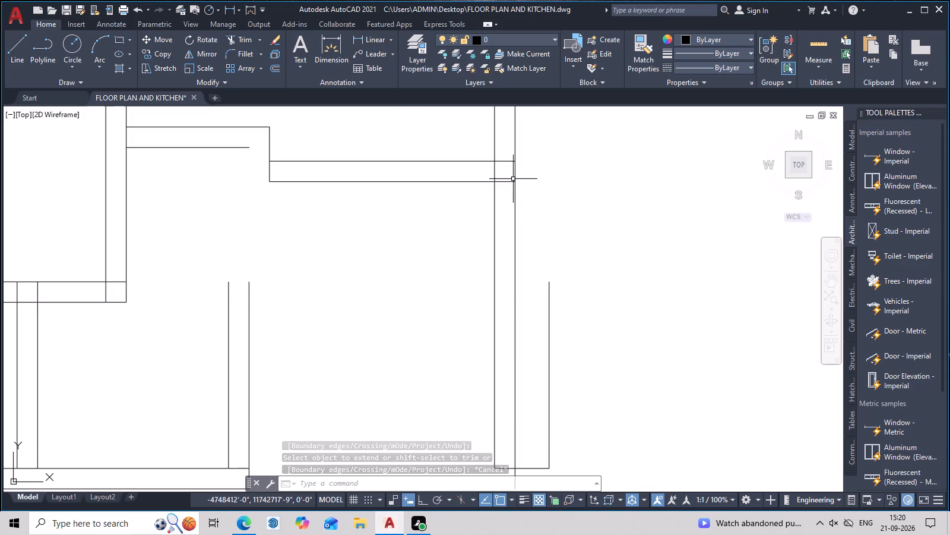
text(L)
key(space)
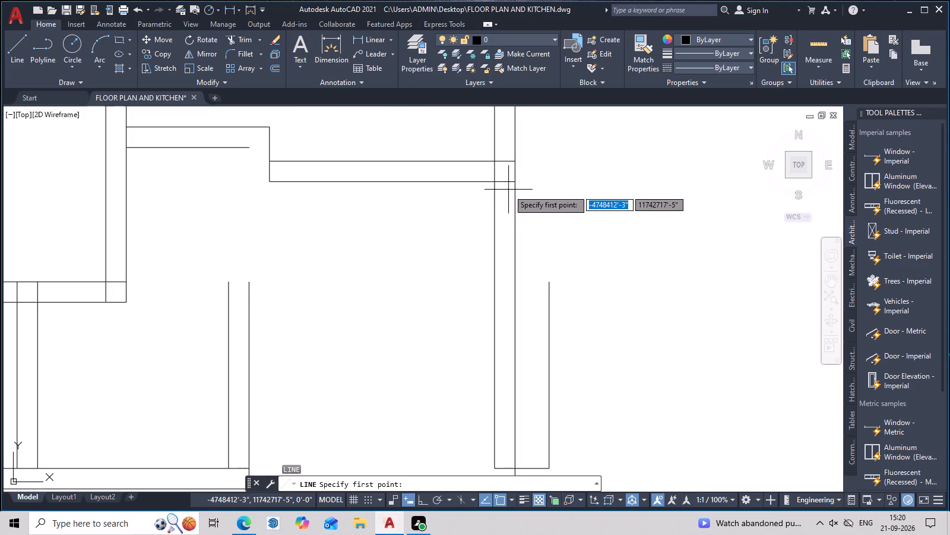
click(516, 183)
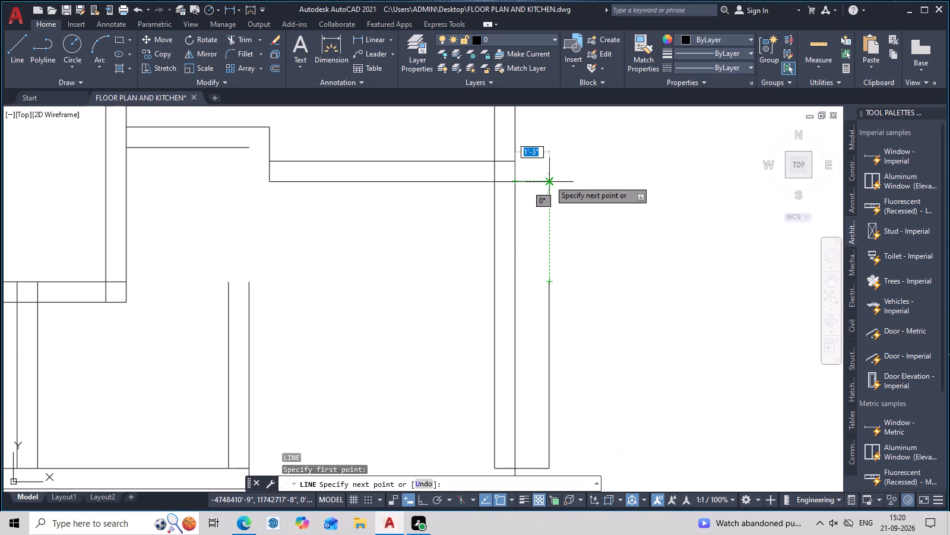
click(549, 180)
click(550, 284)
key(Escape)
scroll(569, 302, down, 2)
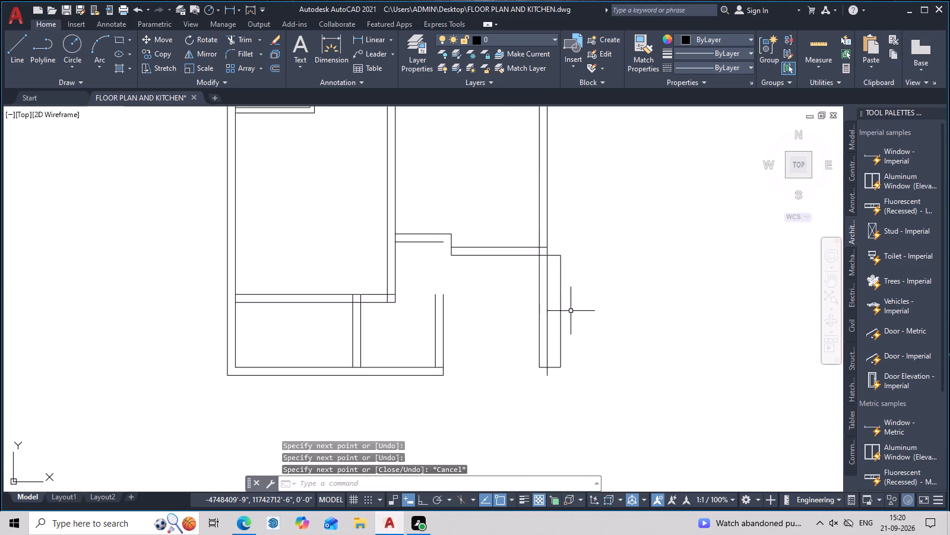
middle_drag(576, 338, 585, 285)
Trim the old east wall lines below the south-east room's north wall, including the stub at the southern end.
text(TR)
key(space)
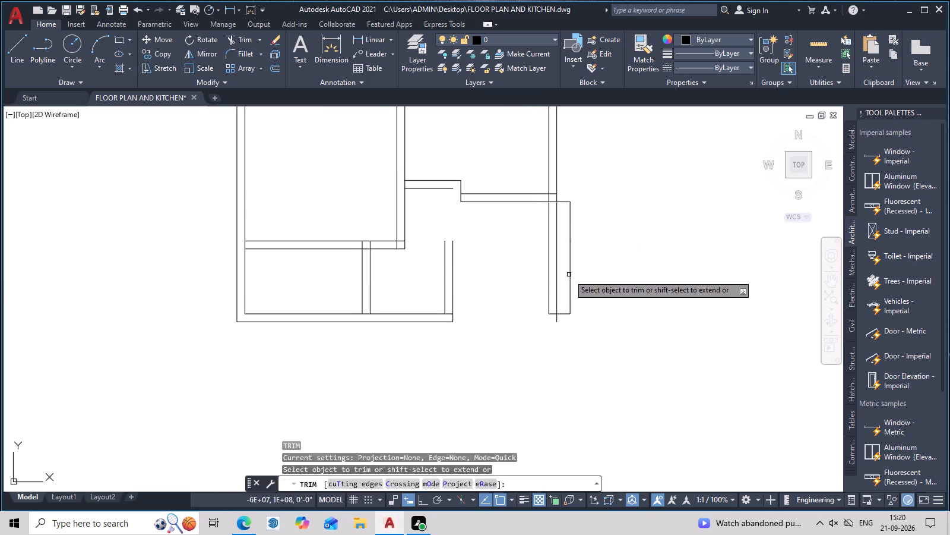
scroll(567, 259, up, 2)
drag(555, 232, 464, 276)
scroll(493, 279, down, 3)
middle_drag(492, 286, 492, 307)
scroll(496, 315, up, 2)
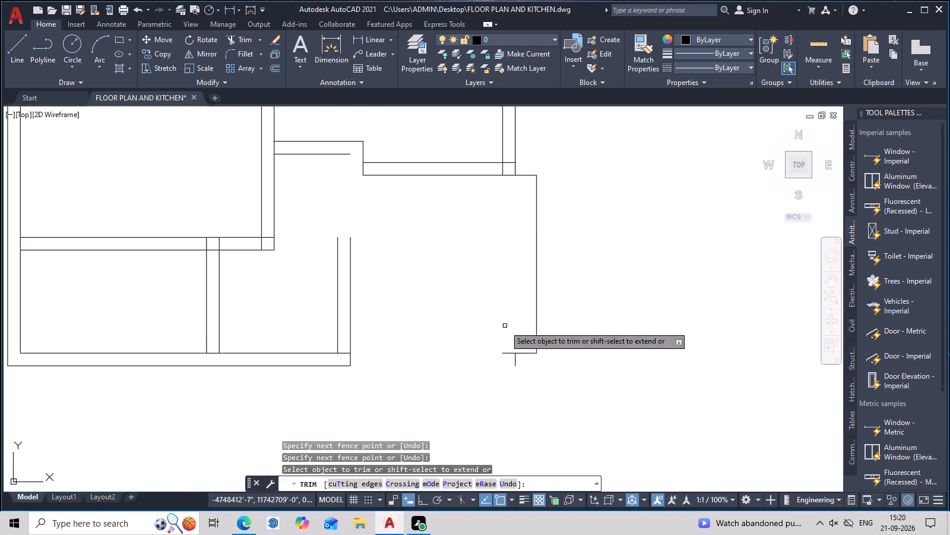
click(517, 363)
scroll(521, 362, down, 2)
middle_drag(528, 368, 569, 379)
key(Escape)
scroll(569, 373, up, 2)
middle_drag(569, 373, 619, 411)
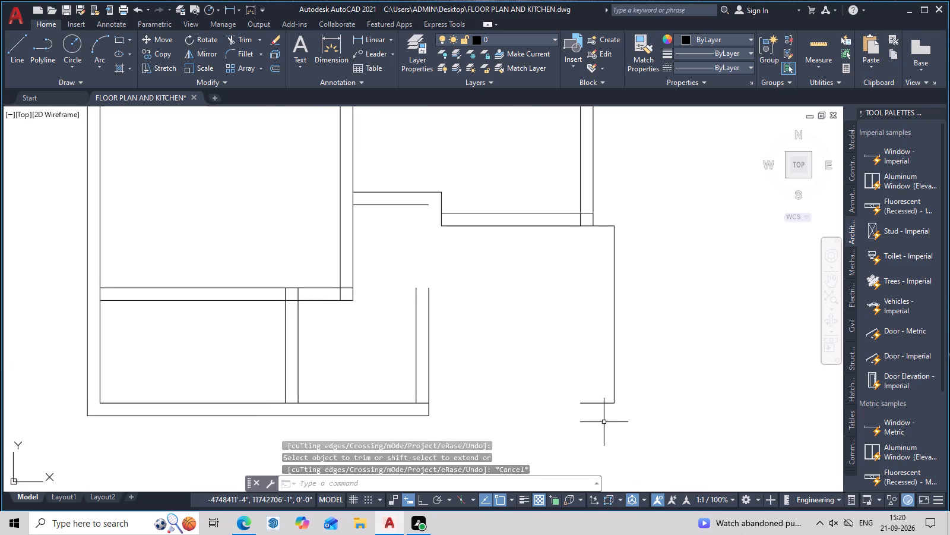
Draw a line 9" south from the south wall below the passage's east wall, east below the new east line, and up to its end.
middle_drag(602, 424, 610, 354)
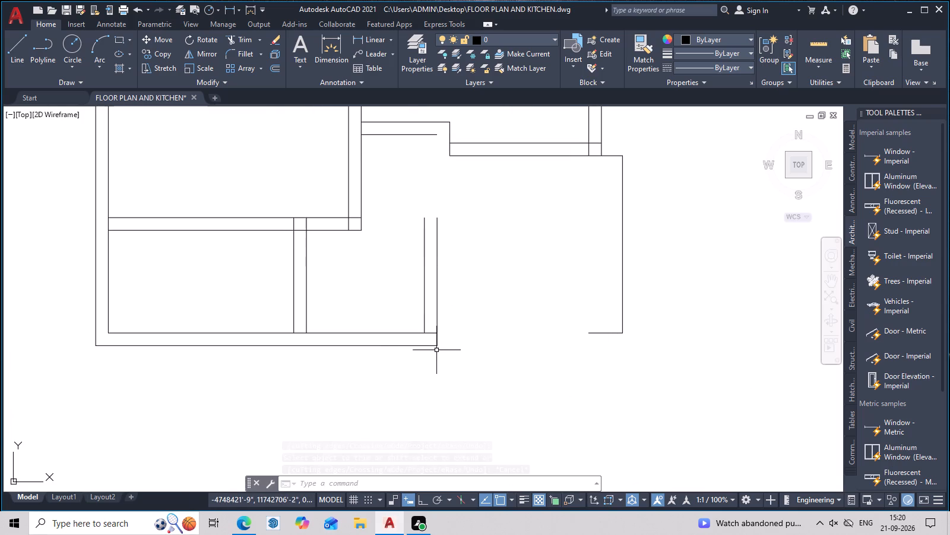
text(L)
key(space)
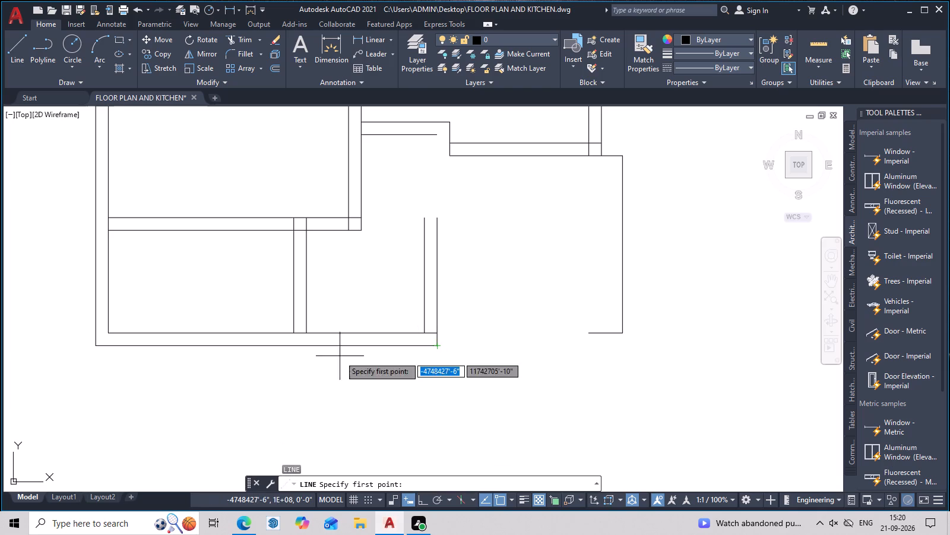
click(425, 347)
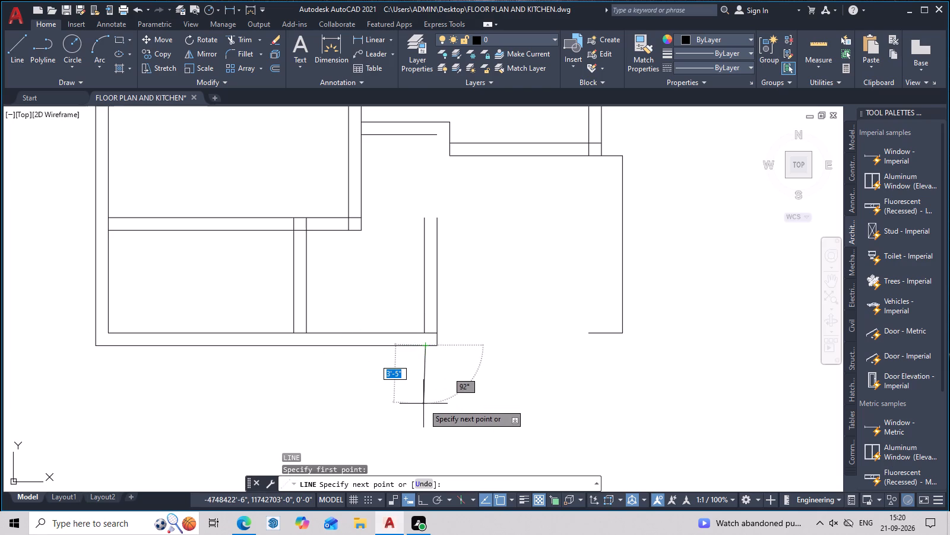
key(F8)
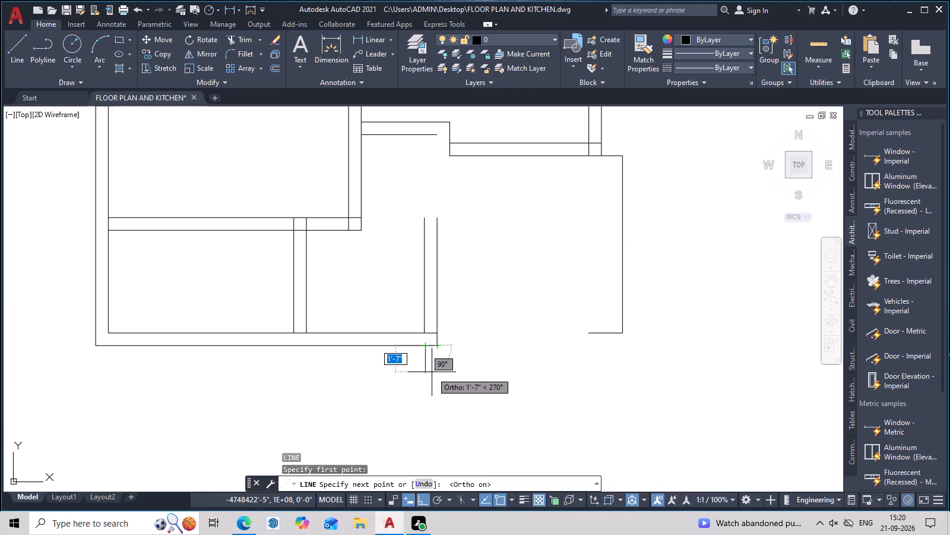
text(9)
key(space)
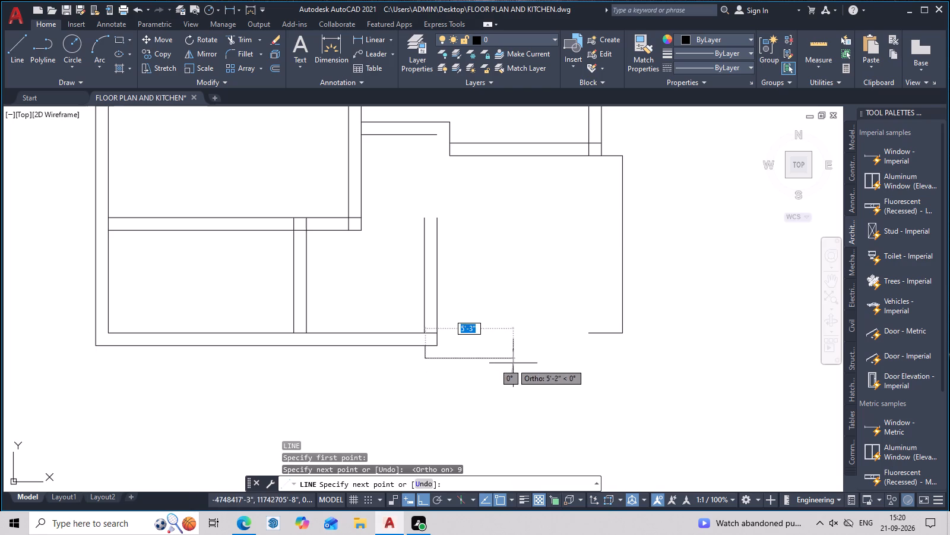
click(623, 350)
click(623, 331)
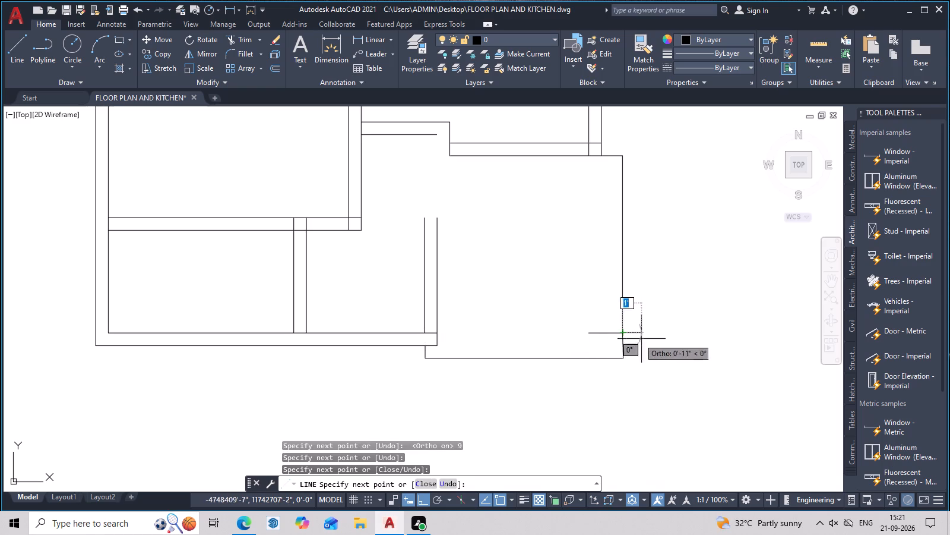
middle_drag(651, 344, 615, 364)
key(Escape)
Delete the slanted closing segment and extend the room's new east line down to the new south line.
middle_drag(618, 364, 616, 357)
scroll(607, 346, up, 2)
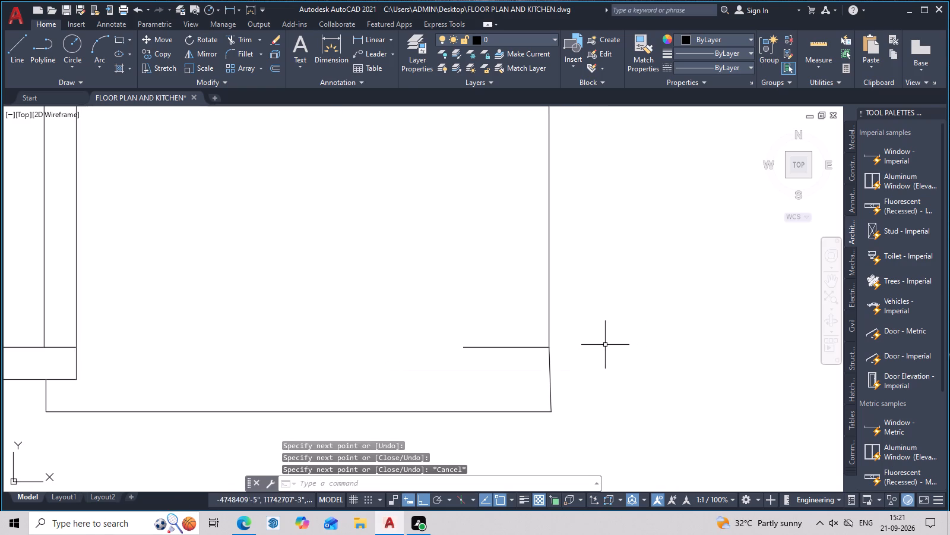
click(550, 392)
key(Delete)
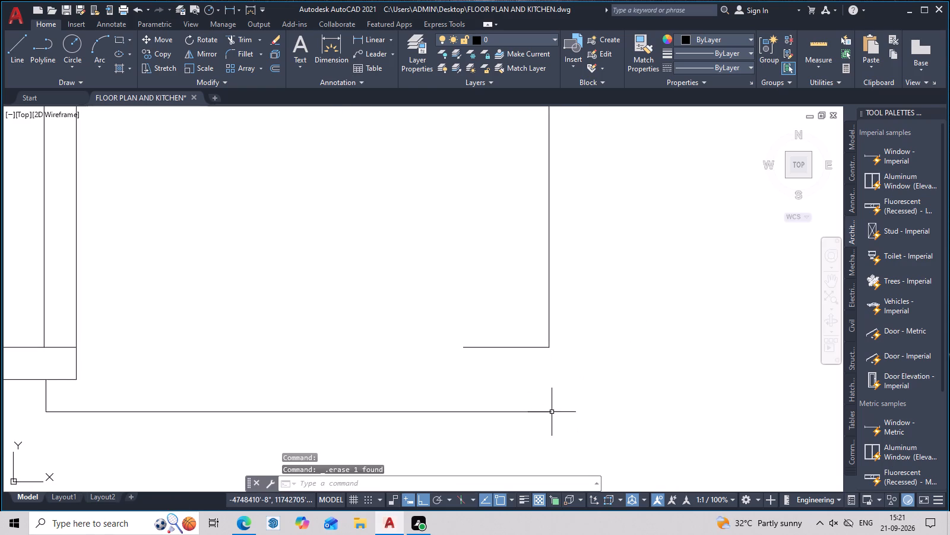
text(EX)
key(space)
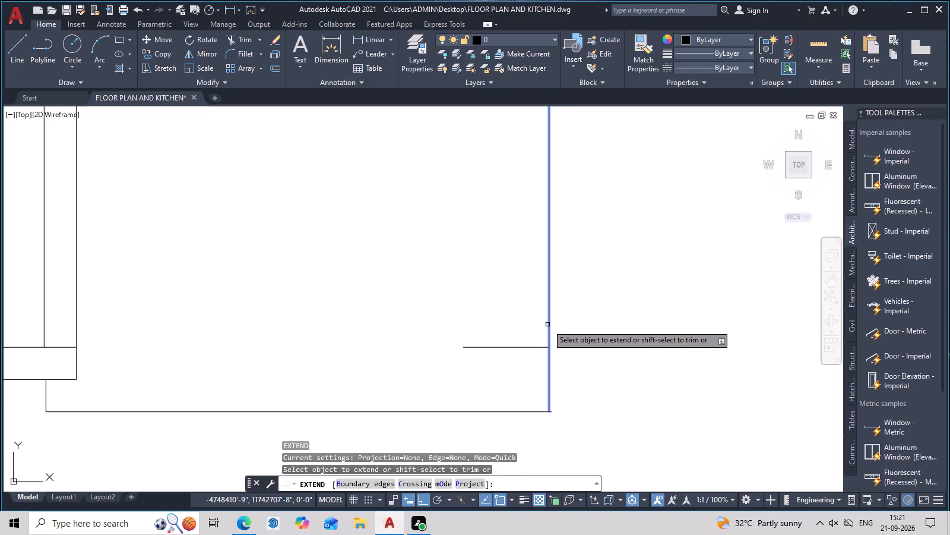
click(547, 325)
key(Escape)
Trim the new south line's short overhang beyond the room's new east line.
text(TR)
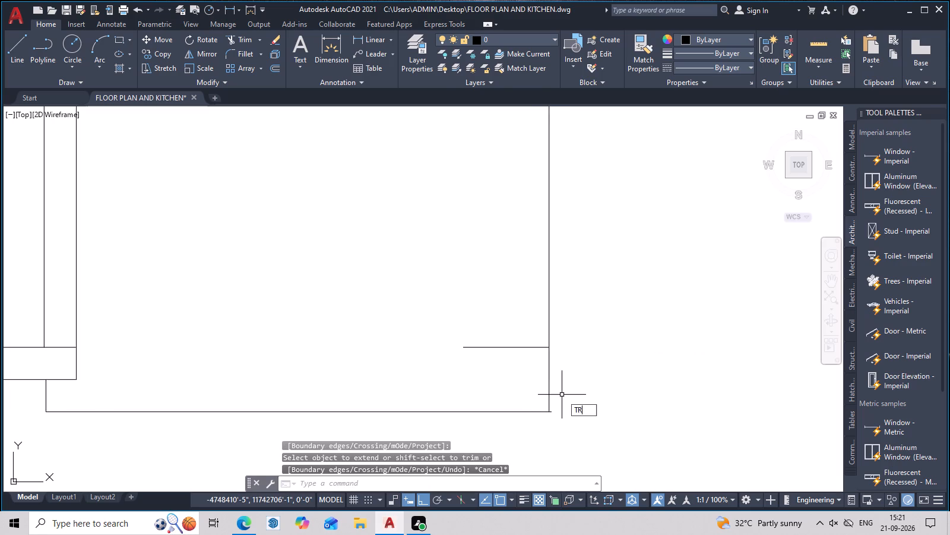
key(space)
key(Escape)
key(Escape)
scroll(607, 329, down, 2)
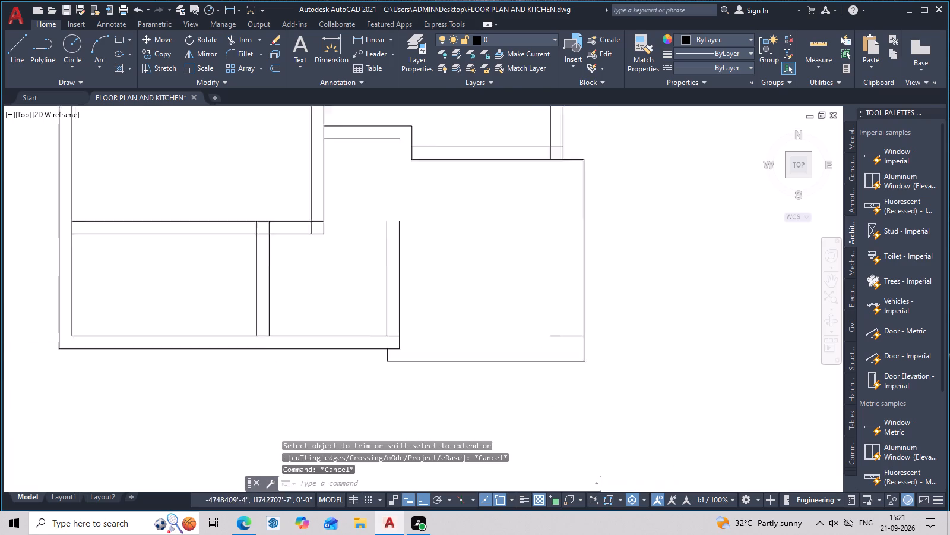
scroll(607, 335, down, 1)
scroll(603, 366, up, 6)
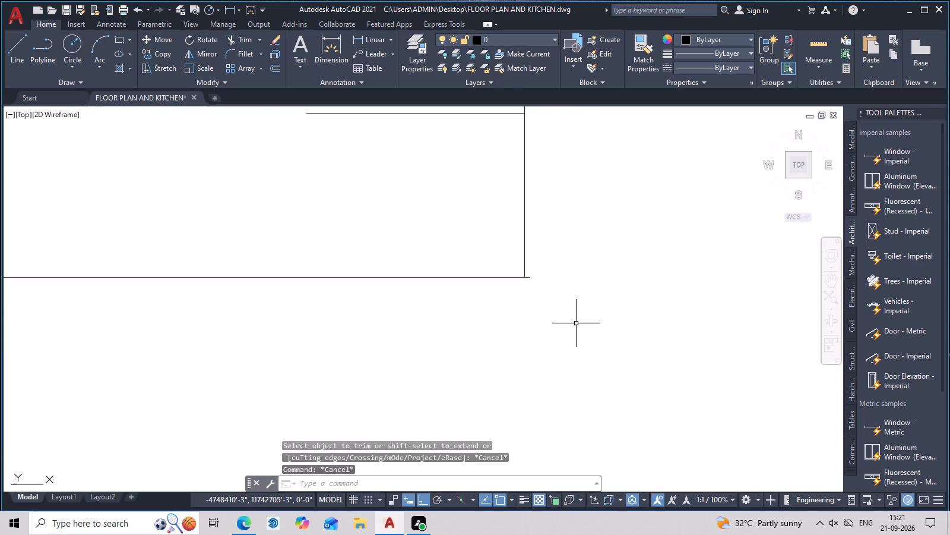
text(TR)
key(space)
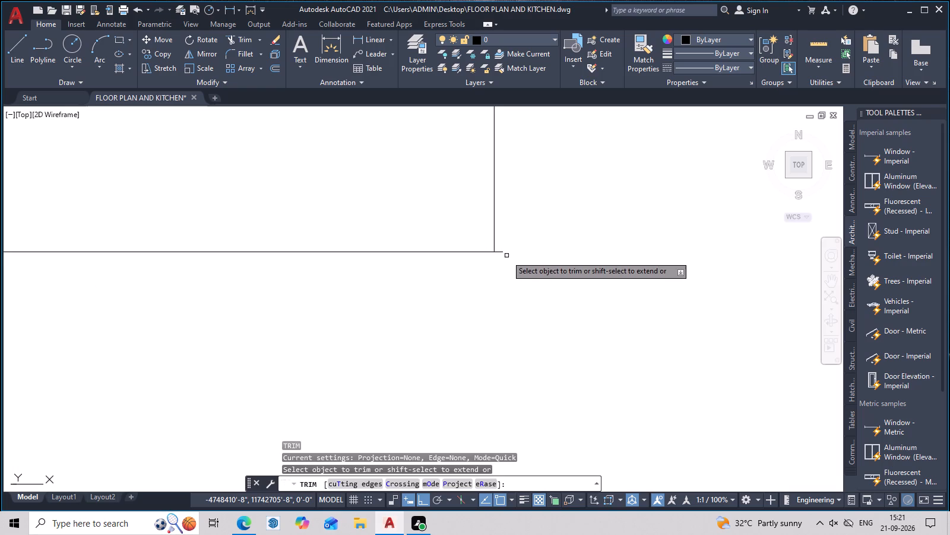
click(501, 253)
key(Escape)
Examine the enlarged south-east room in relation to the rest of the plan.
scroll(547, 281, down, 6)
middle_drag(563, 294, 555, 343)
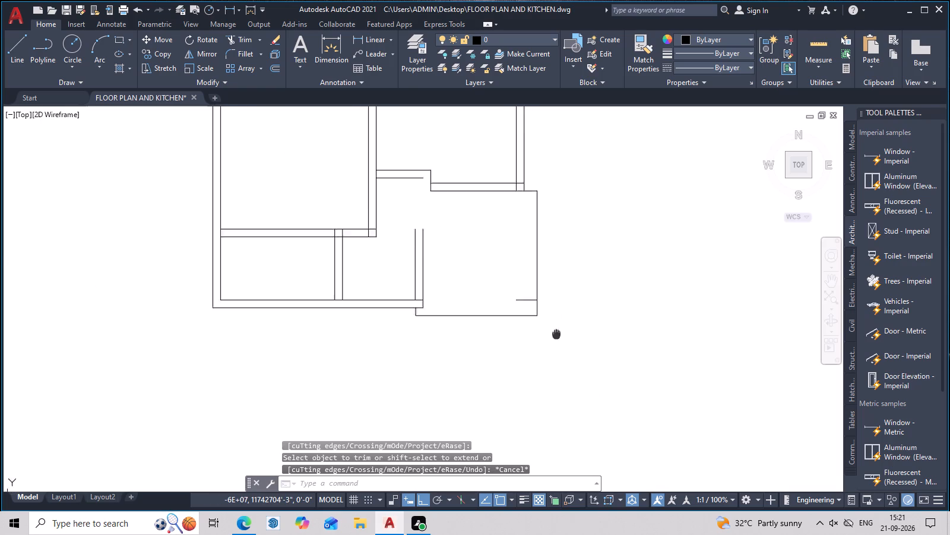
middle_drag(555, 343, 551, 372)
key(Escape)
scroll(561, 332, down, 3)
middle_drag(561, 333, 559, 380)
scroll(559, 381, up, 2)
middle_drag(559, 373, 571, 326)
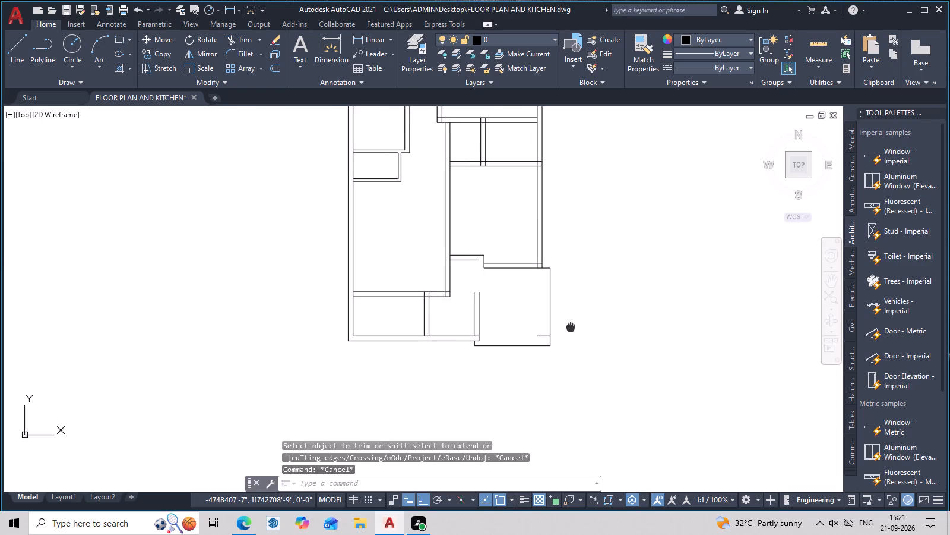
middle_drag(571, 326, 574, 385)
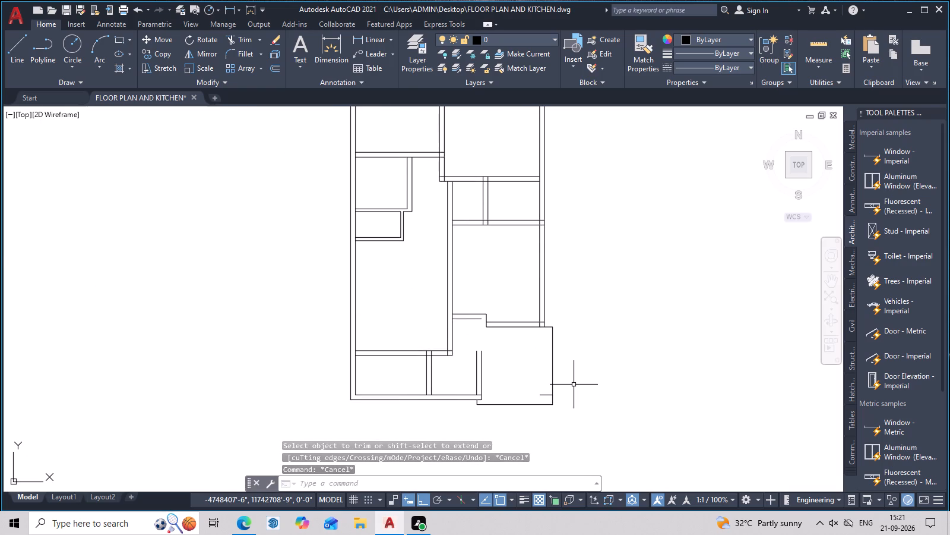
Trim the leftover short horizontal line inside the south-east room's lower east corner.
scroll(499, 392, up, 4)
middle_drag(546, 263, 571, 210)
scroll(553, 281, down, 2)
scroll(672, 311, up, 2)
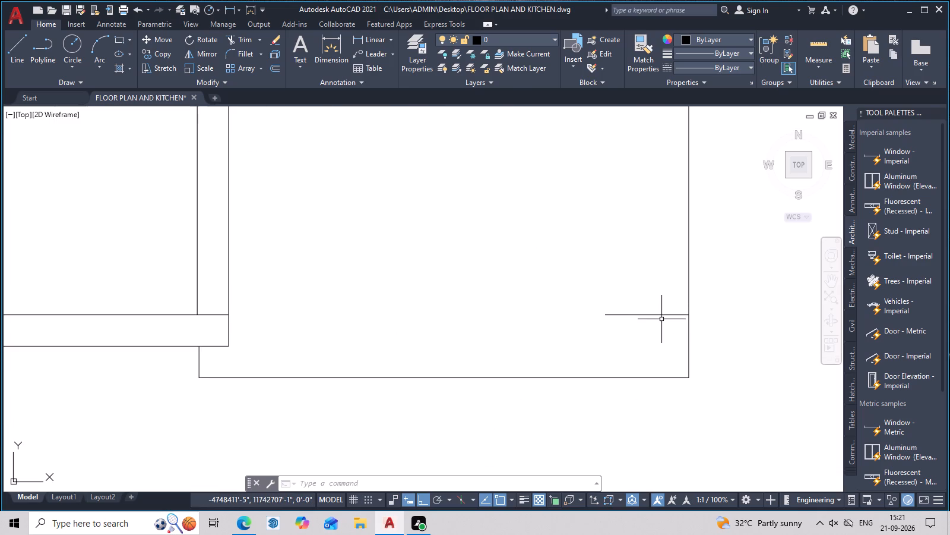
text(TR)
key(space)
click(656, 314)
scroll(656, 314, down, 5)
middle_drag(655, 310, 643, 328)
scroll(641, 332, up, 2)
middle_drag(641, 332, 632, 372)
middle_drag(632, 373, 629, 381)
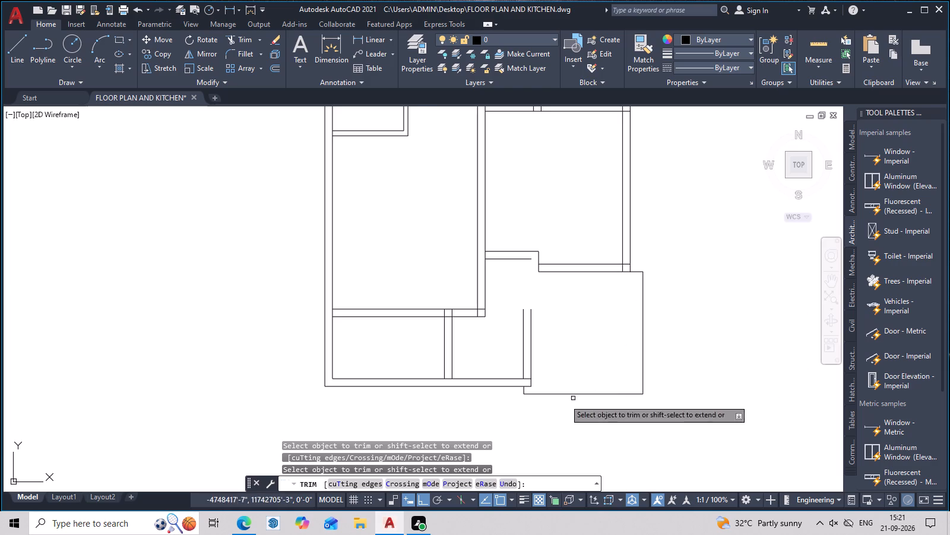
Add a horizontal linear dimension below the plan from its south-west outer corner to the point in line with the east wall's outer line.
click(817, 37)
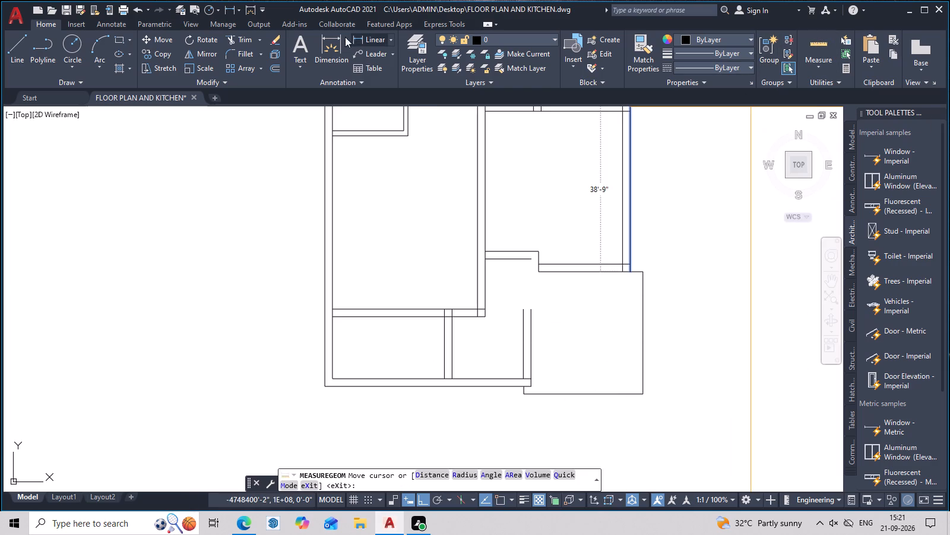
click(355, 35)
click(321, 387)
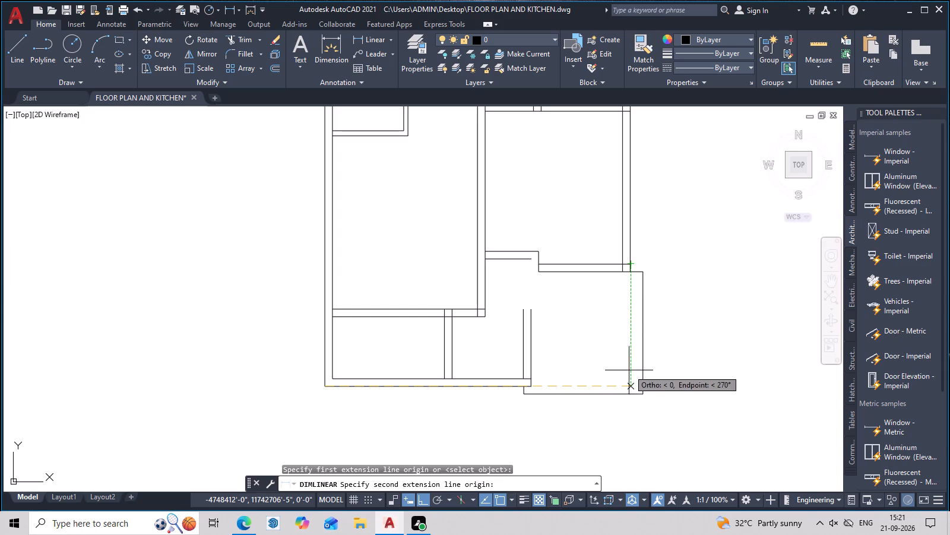
click(631, 386)
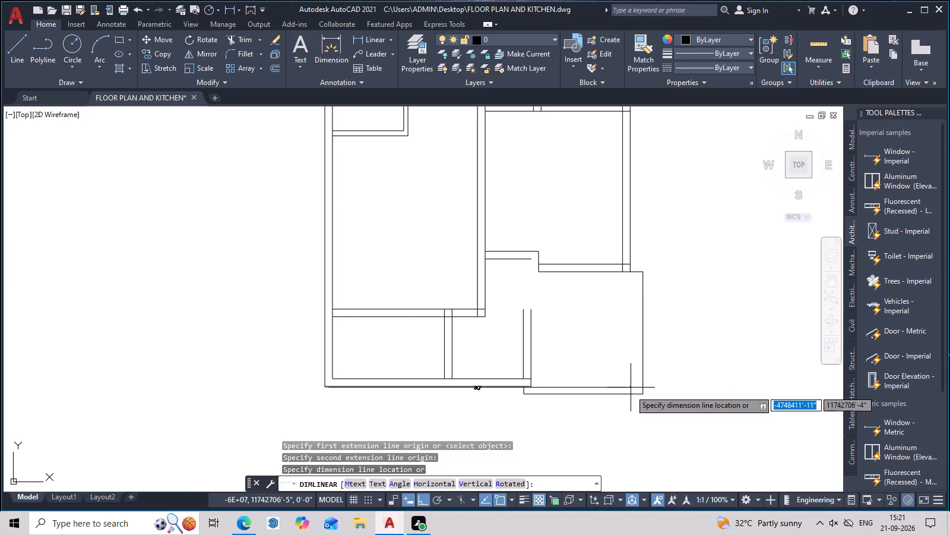
click(626, 413)
scroll(631, 428, up, 3)
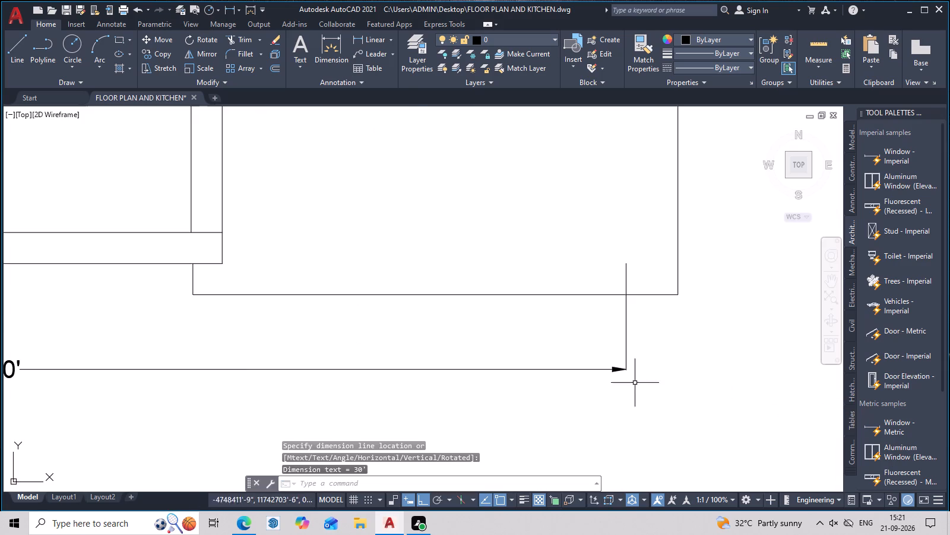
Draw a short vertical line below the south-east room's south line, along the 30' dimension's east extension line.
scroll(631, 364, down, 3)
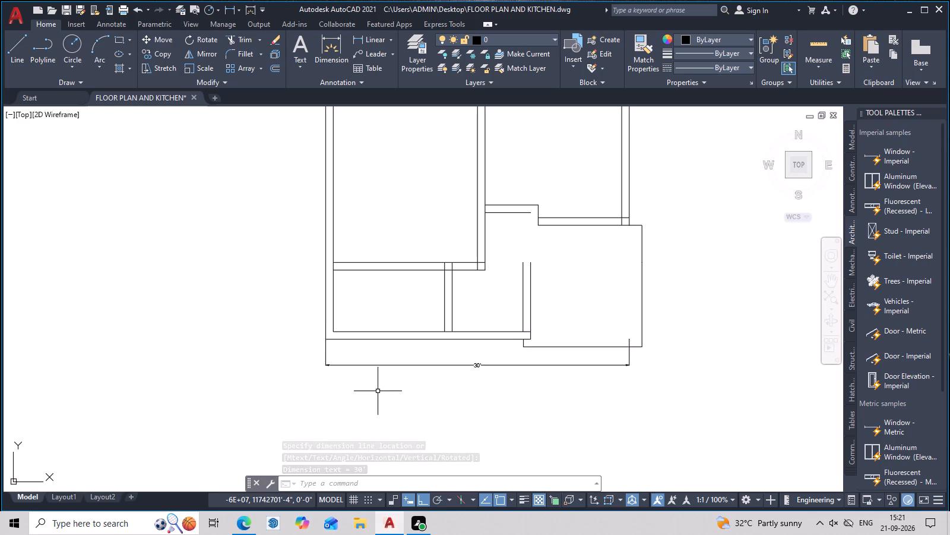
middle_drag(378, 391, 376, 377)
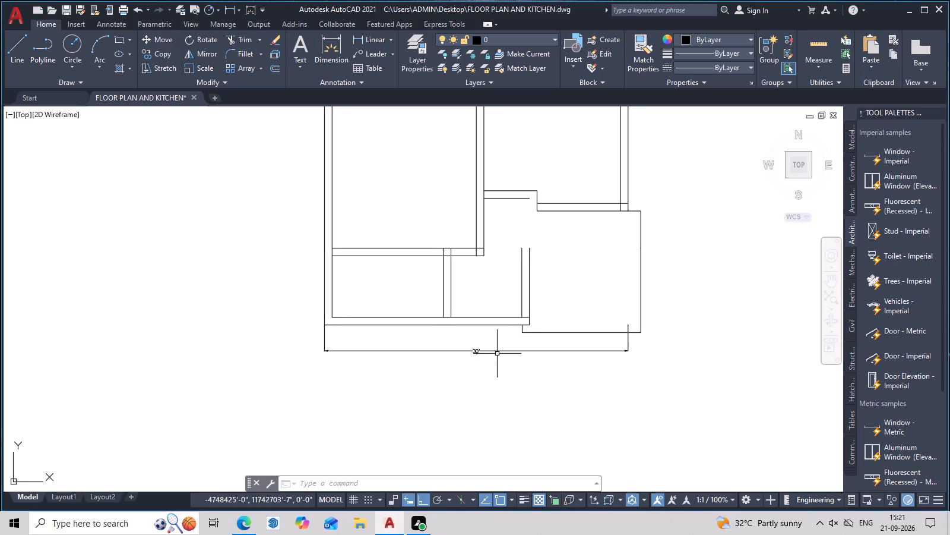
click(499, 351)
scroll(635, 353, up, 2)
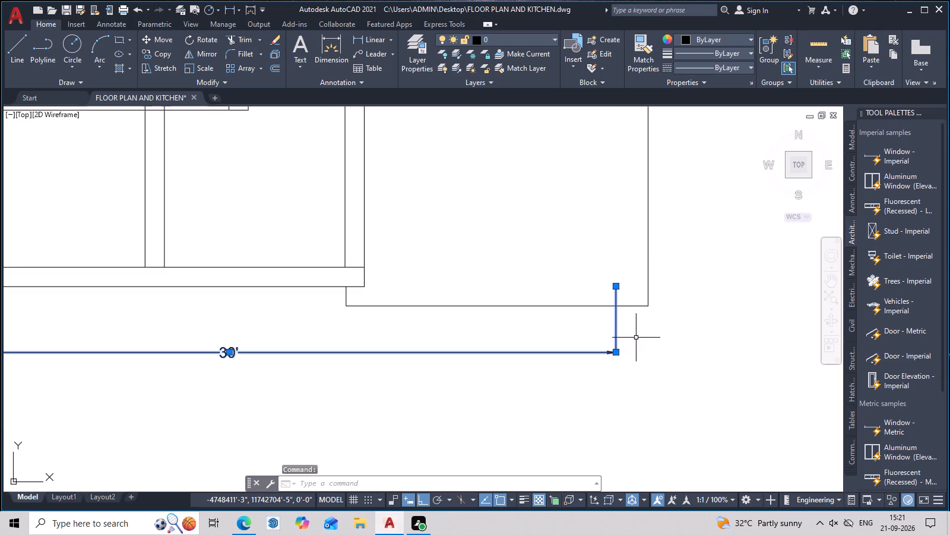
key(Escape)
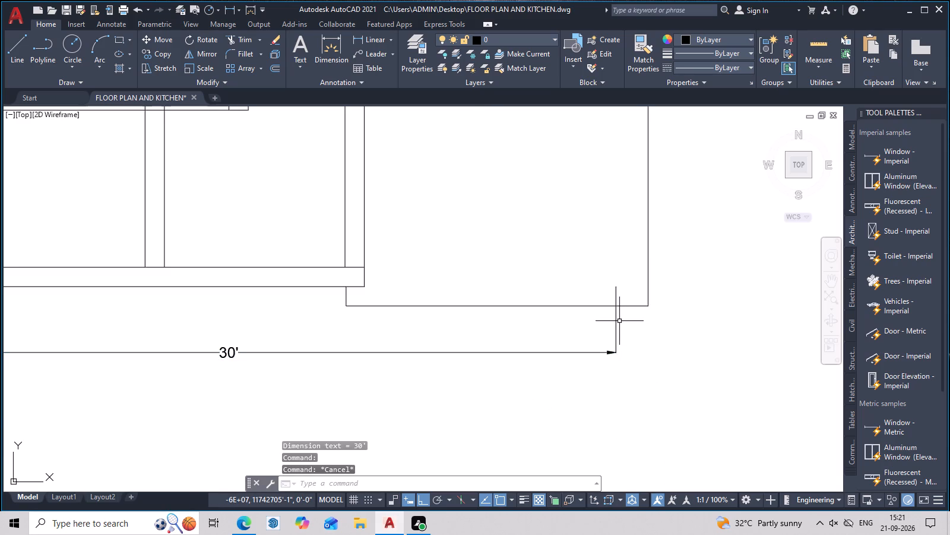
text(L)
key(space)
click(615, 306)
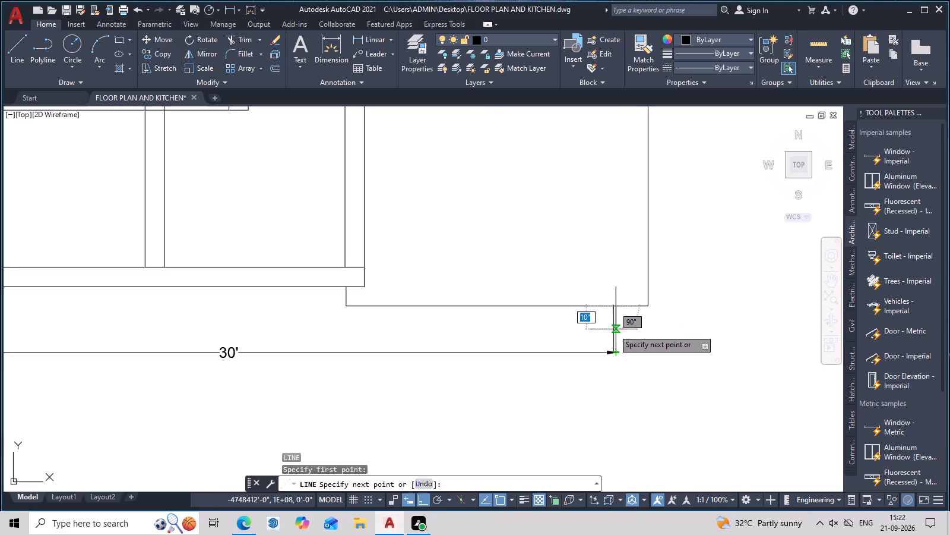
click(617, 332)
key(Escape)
Delete the 30' horizontal dimension below the plan.
click(610, 351)
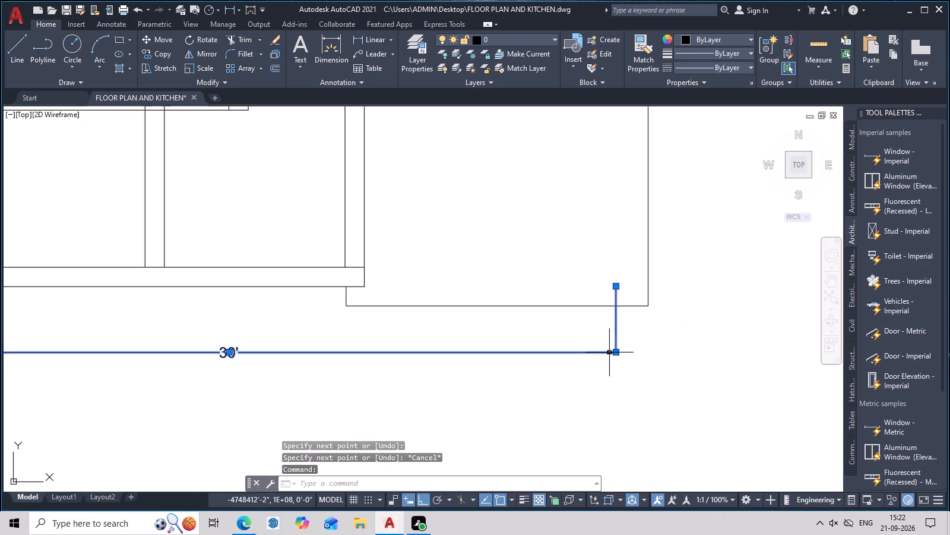
key(Delete)
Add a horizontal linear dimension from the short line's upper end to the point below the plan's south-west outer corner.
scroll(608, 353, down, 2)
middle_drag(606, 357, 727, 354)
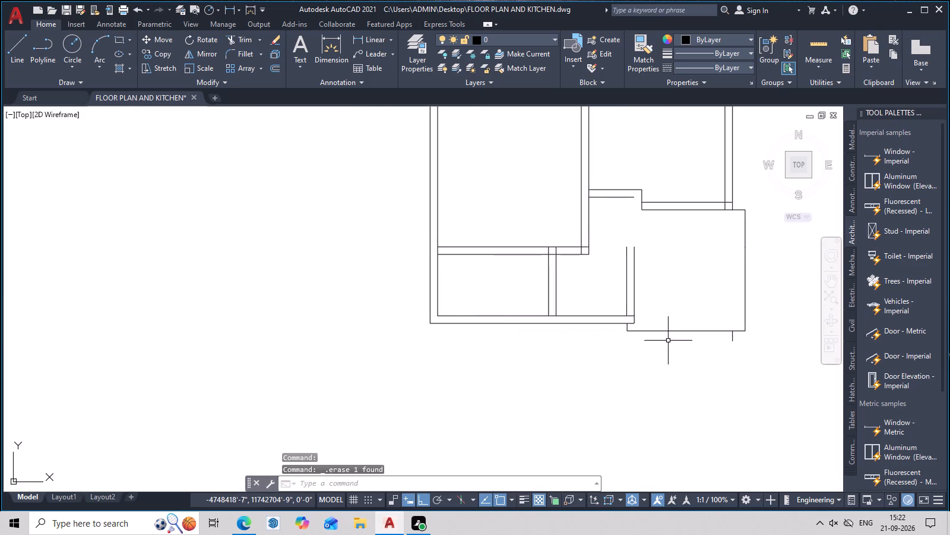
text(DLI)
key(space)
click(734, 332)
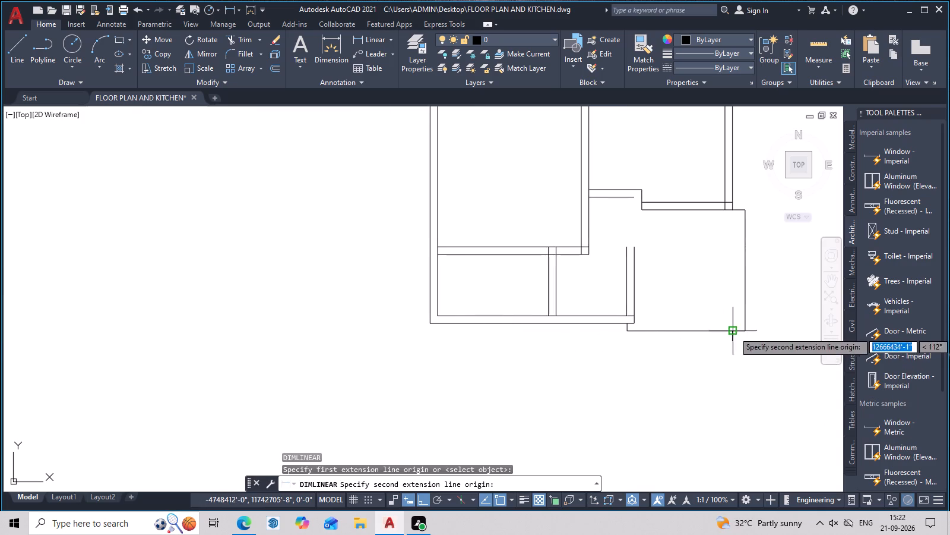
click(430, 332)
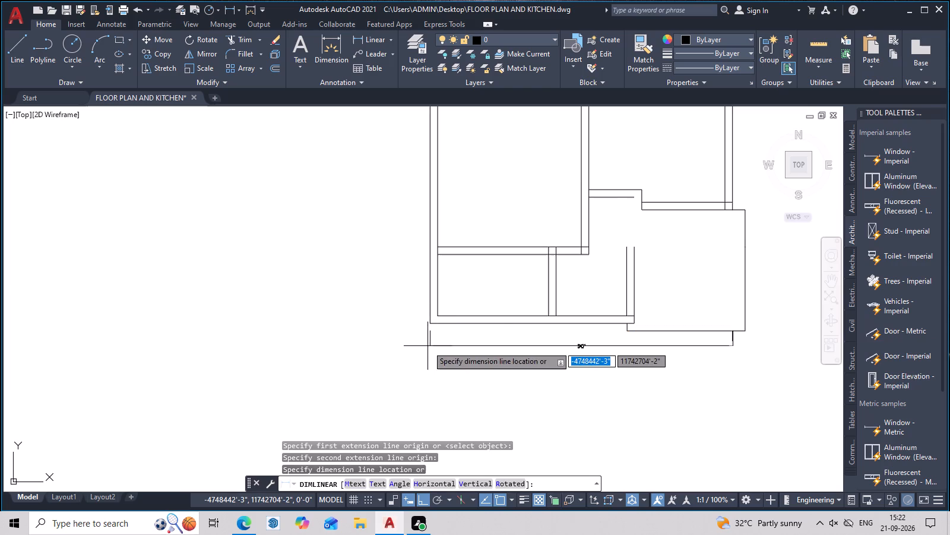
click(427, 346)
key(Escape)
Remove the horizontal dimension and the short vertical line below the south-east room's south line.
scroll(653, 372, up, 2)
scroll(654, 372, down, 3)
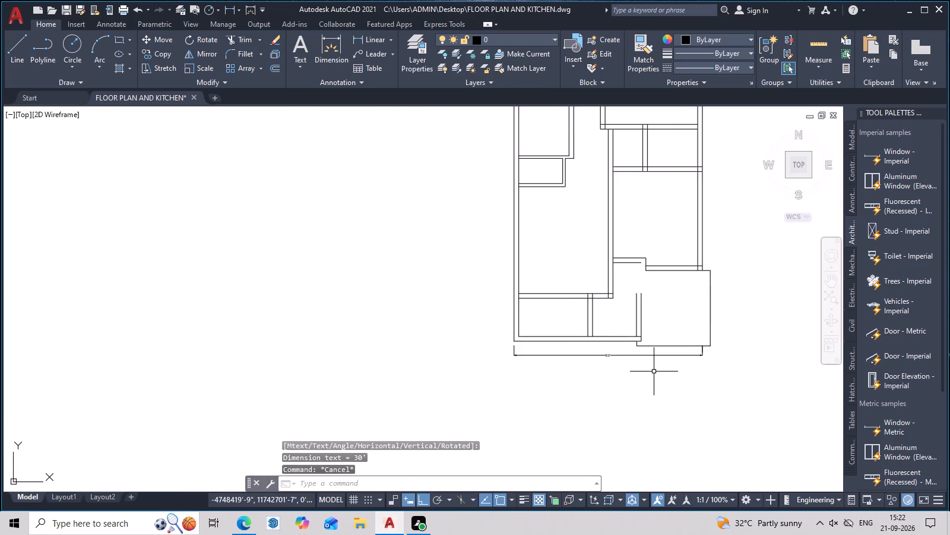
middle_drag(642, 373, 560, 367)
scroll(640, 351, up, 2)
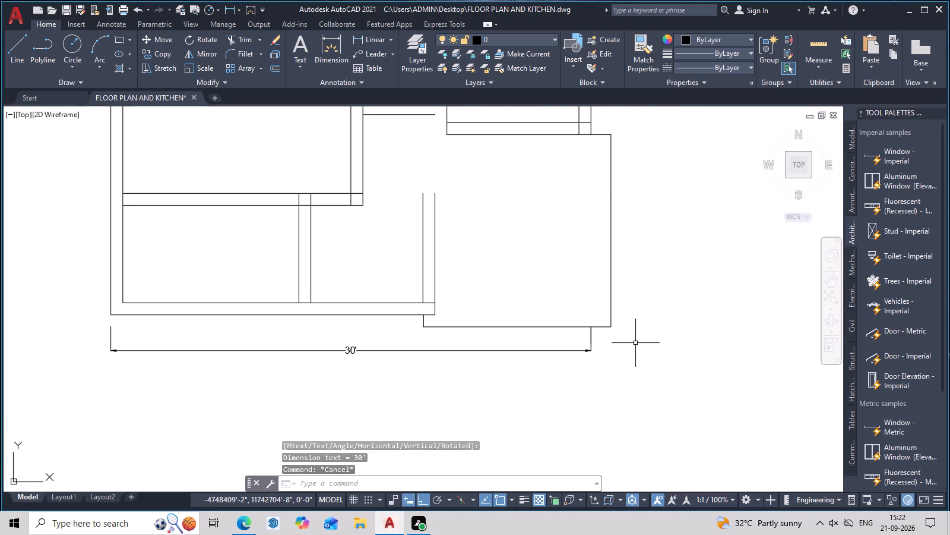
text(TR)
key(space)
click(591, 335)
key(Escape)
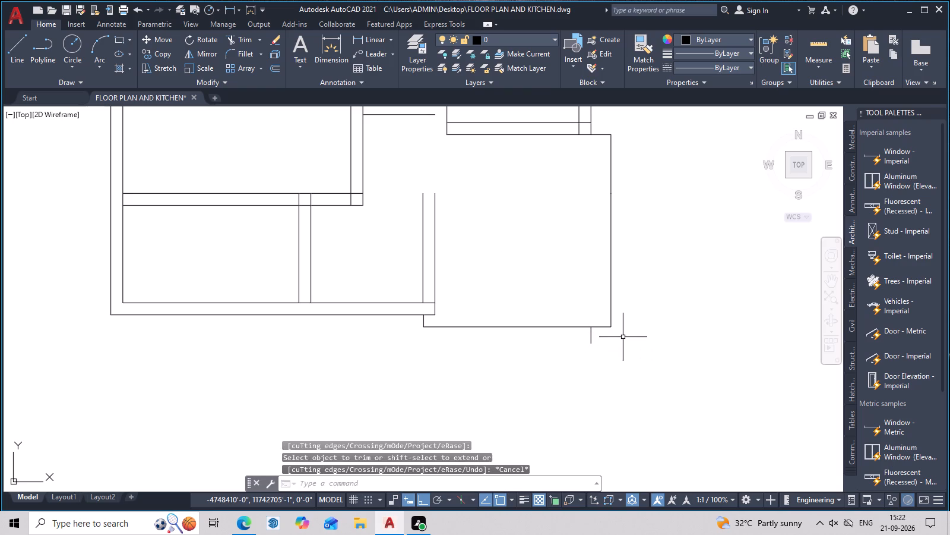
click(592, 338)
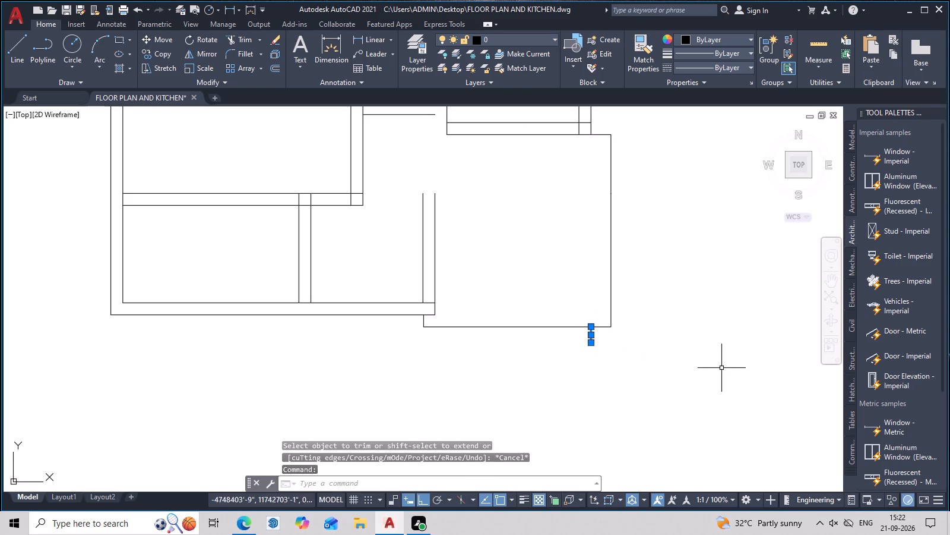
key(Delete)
Examine the overall plan and how the enlarged south-east room sits against the neighbouring rooms.
scroll(553, 357, down, 2)
middle_drag(551, 353, 551, 370)
scroll(551, 369, up, 2)
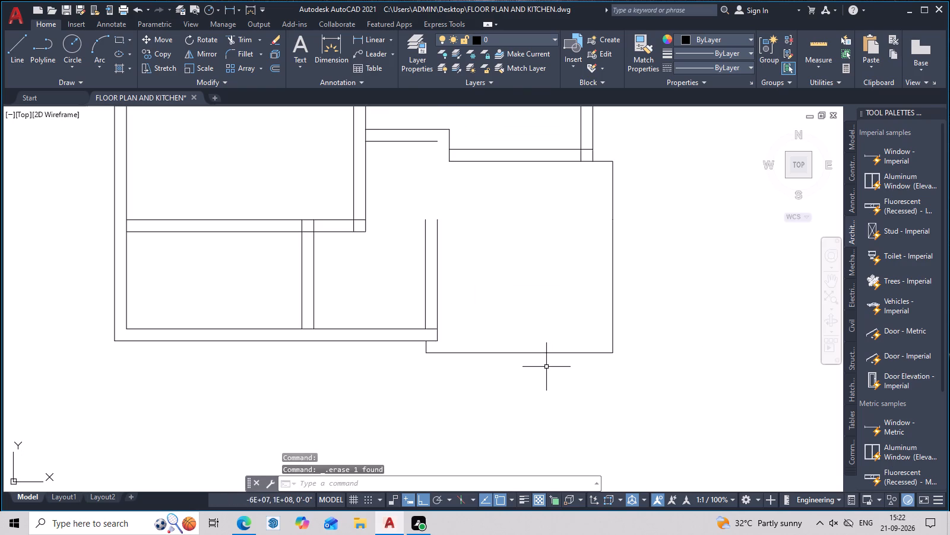
scroll(546, 367, down, 2)
middle_drag(545, 373, 552, 440)
middle_drag(557, 343, 553, 361)
scroll(549, 369, up, 2)
middle_drag(549, 374, 559, 310)
scroll(559, 335, down, 1)
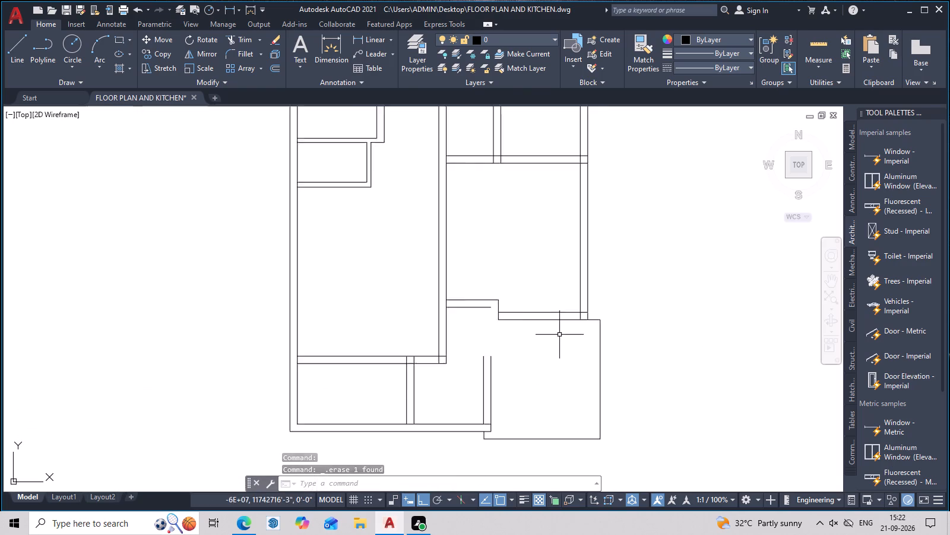
scroll(559, 335, down, 1)
middle_drag(560, 353, 553, 383)
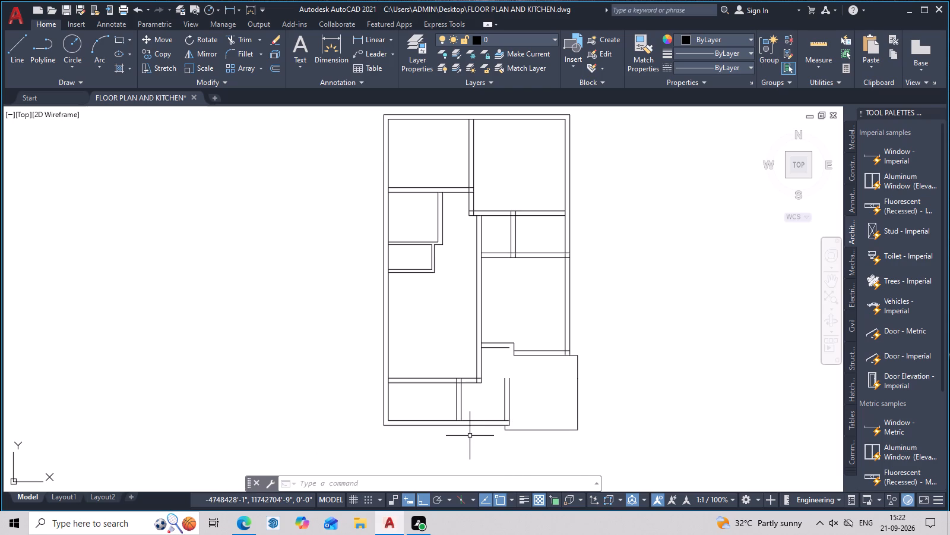
middle_drag(467, 436, 456, 458)
Quick-measure the stepped wall lines just north-west of the south-east room.
scroll(482, 373, up, 2)
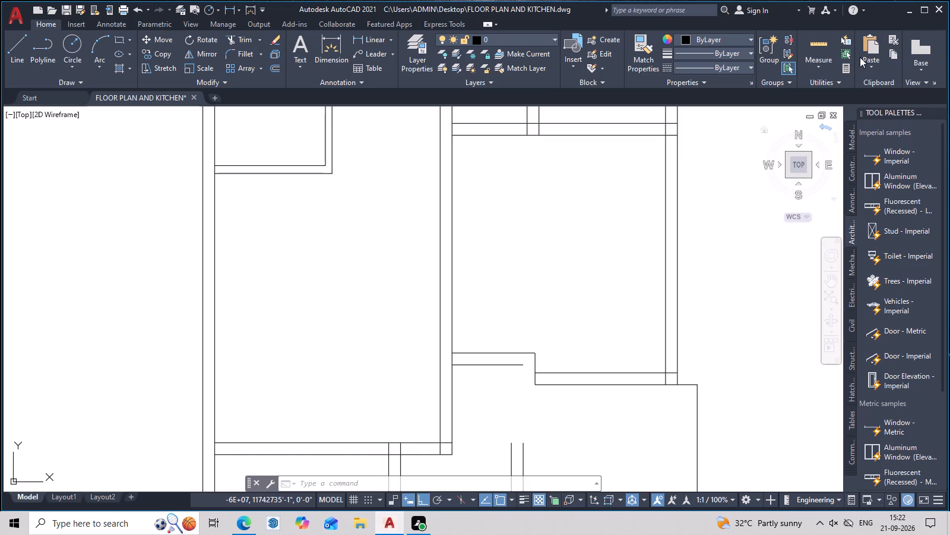
click(820, 42)
scroll(474, 384, up, 1)
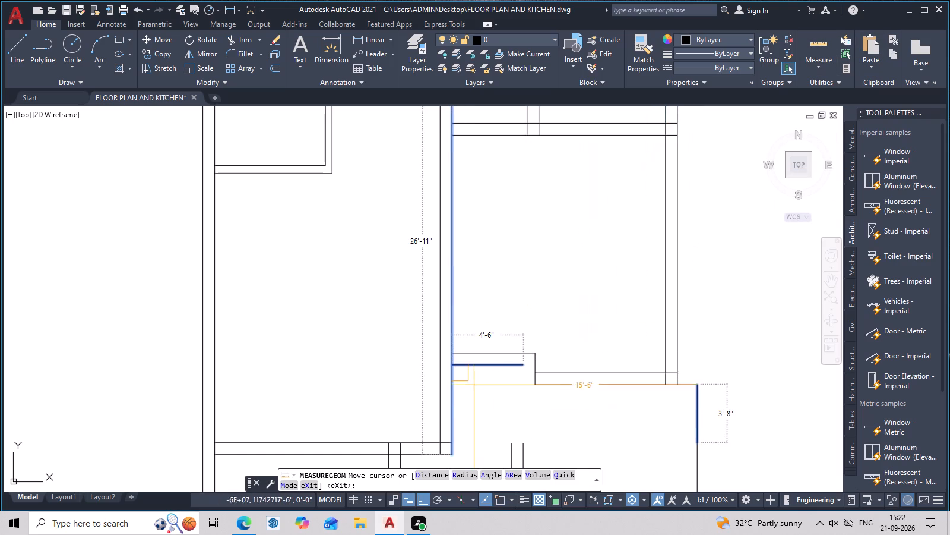
scroll(474, 382, up, 2)
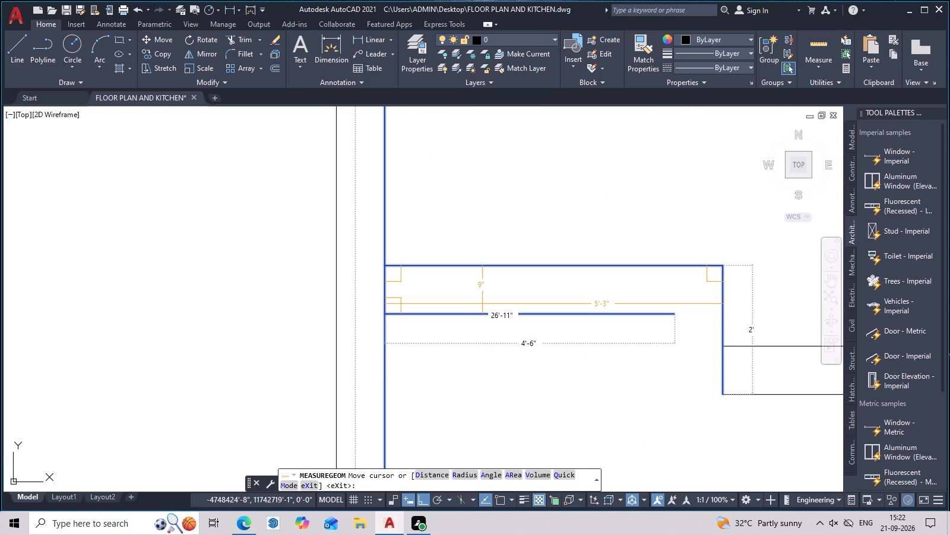
key(Escape)
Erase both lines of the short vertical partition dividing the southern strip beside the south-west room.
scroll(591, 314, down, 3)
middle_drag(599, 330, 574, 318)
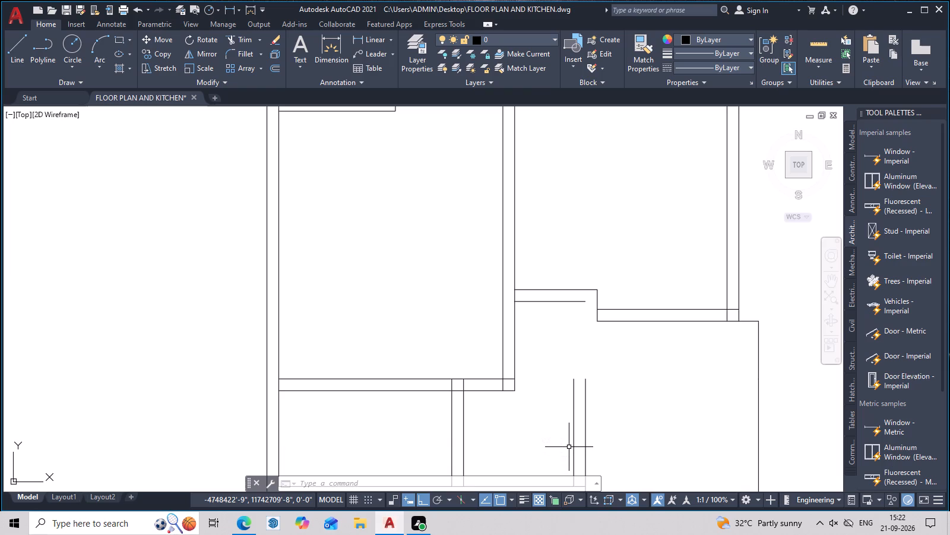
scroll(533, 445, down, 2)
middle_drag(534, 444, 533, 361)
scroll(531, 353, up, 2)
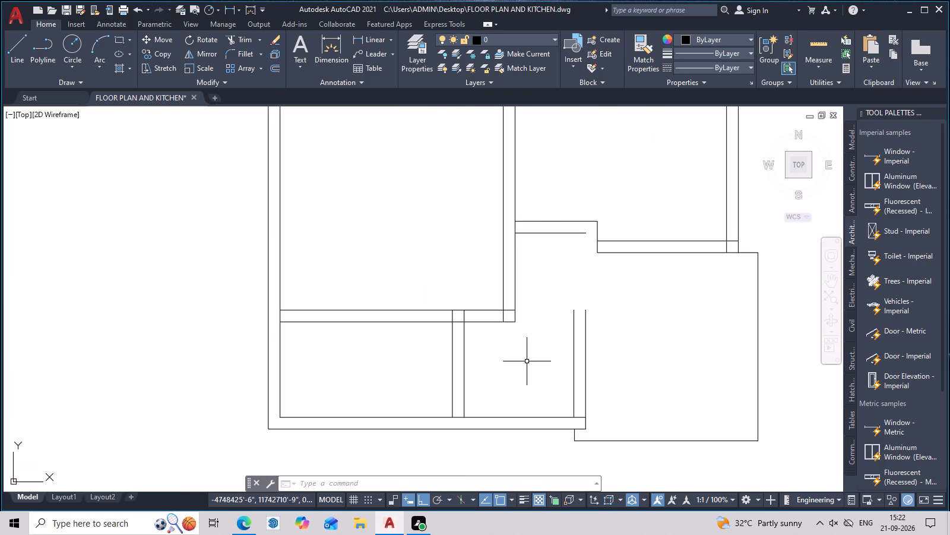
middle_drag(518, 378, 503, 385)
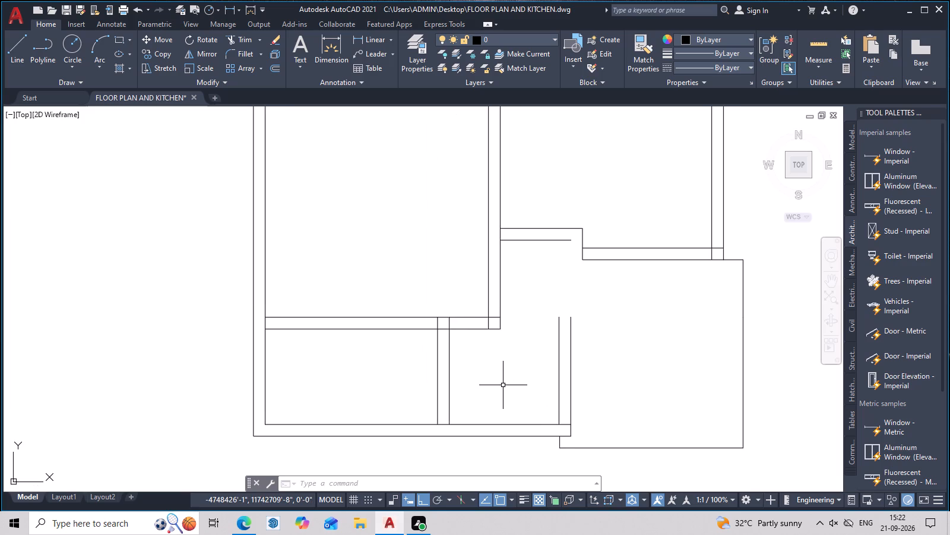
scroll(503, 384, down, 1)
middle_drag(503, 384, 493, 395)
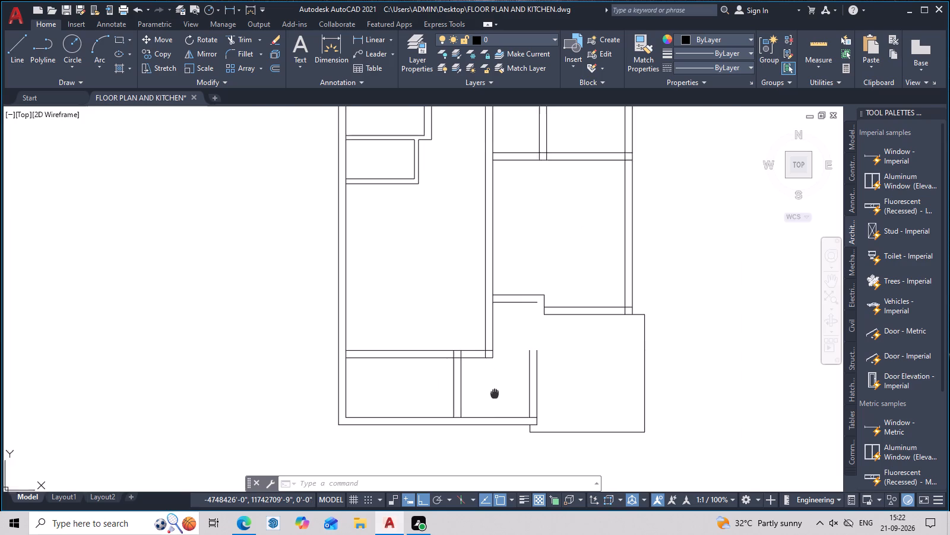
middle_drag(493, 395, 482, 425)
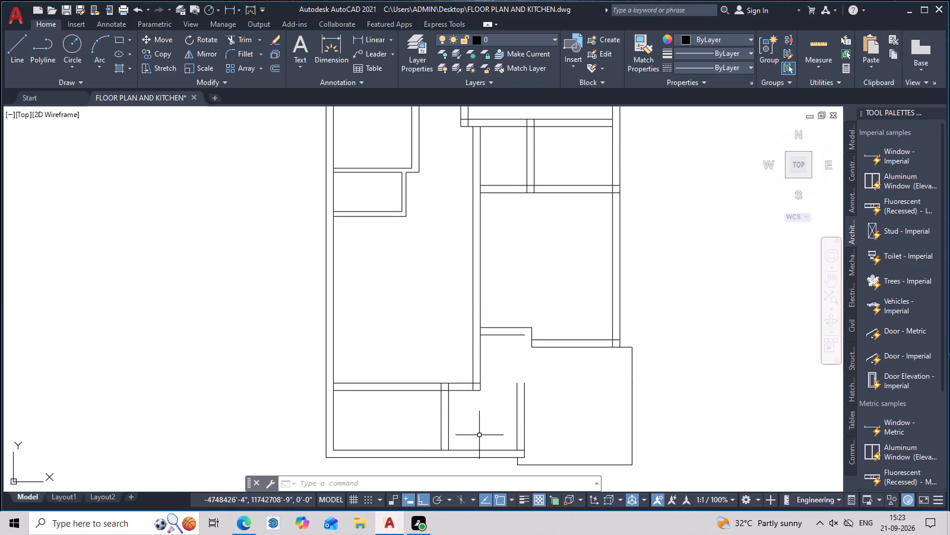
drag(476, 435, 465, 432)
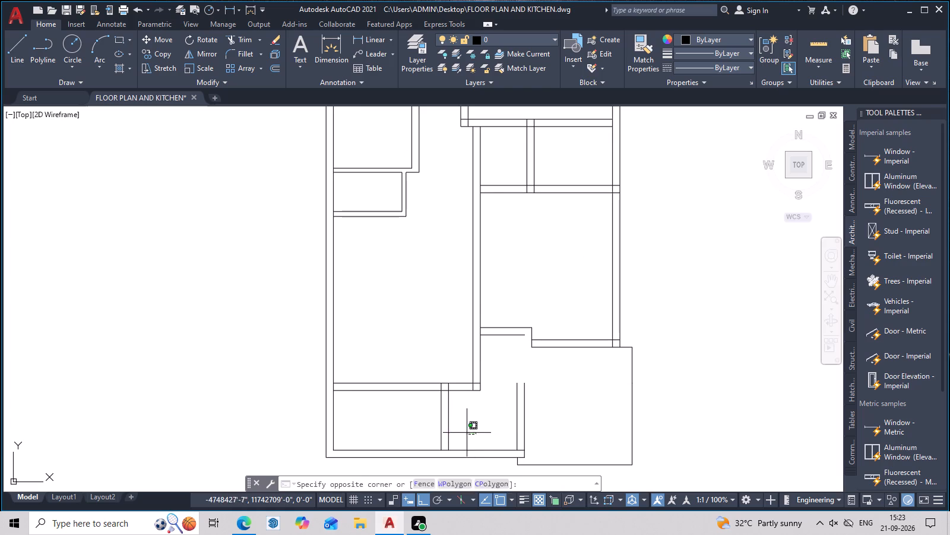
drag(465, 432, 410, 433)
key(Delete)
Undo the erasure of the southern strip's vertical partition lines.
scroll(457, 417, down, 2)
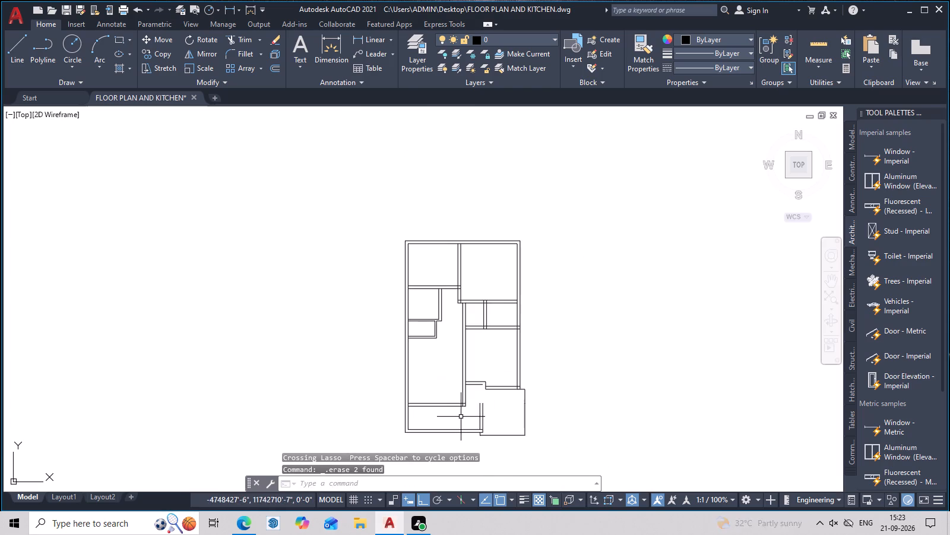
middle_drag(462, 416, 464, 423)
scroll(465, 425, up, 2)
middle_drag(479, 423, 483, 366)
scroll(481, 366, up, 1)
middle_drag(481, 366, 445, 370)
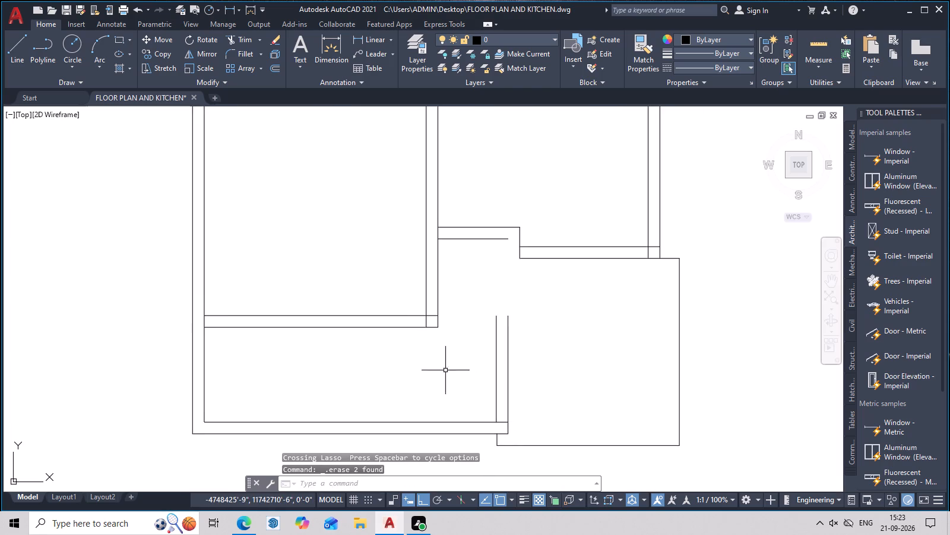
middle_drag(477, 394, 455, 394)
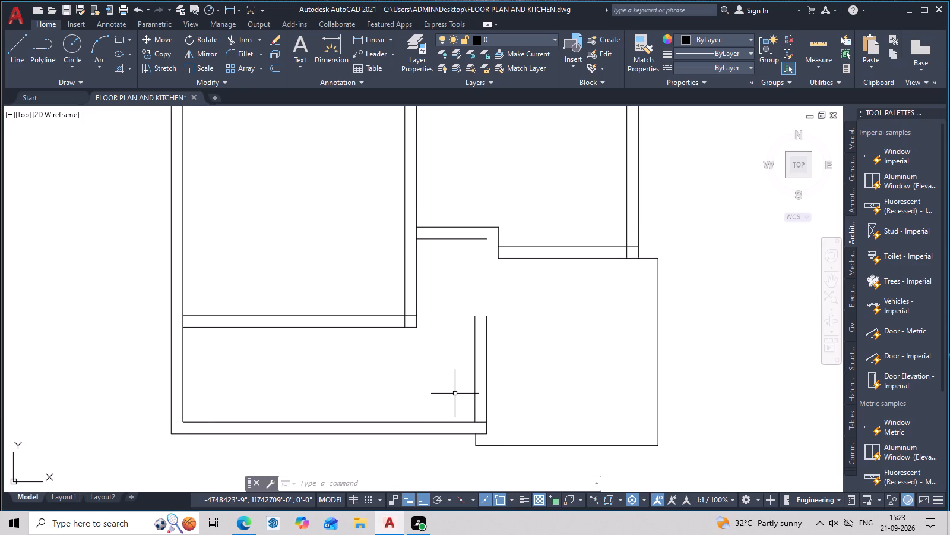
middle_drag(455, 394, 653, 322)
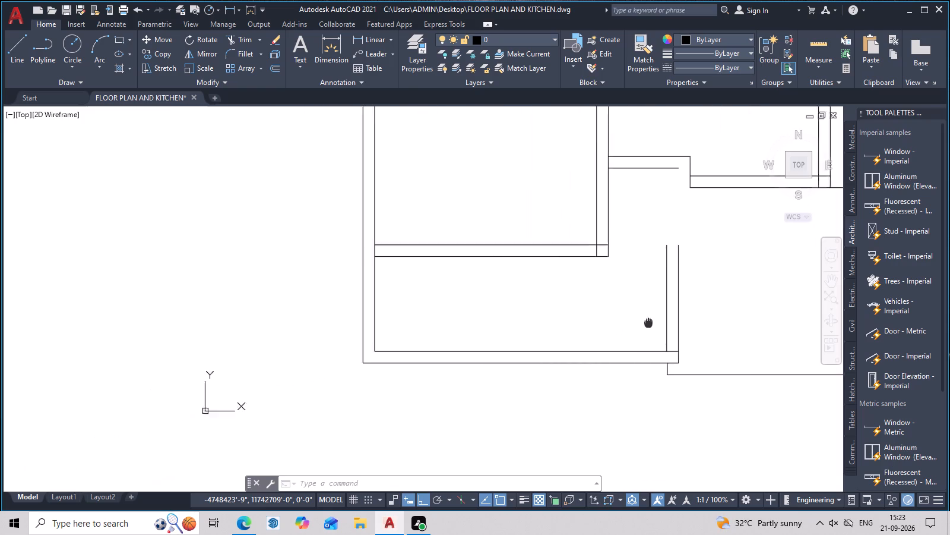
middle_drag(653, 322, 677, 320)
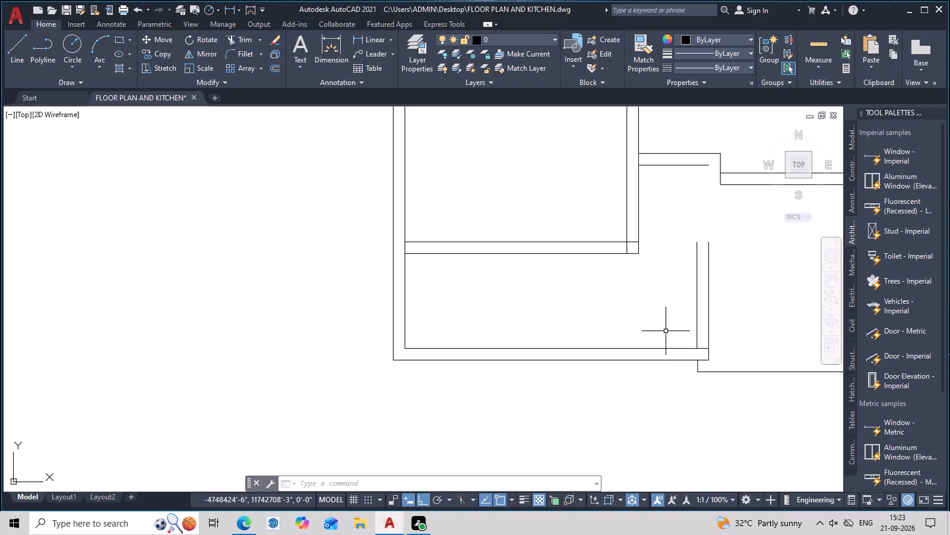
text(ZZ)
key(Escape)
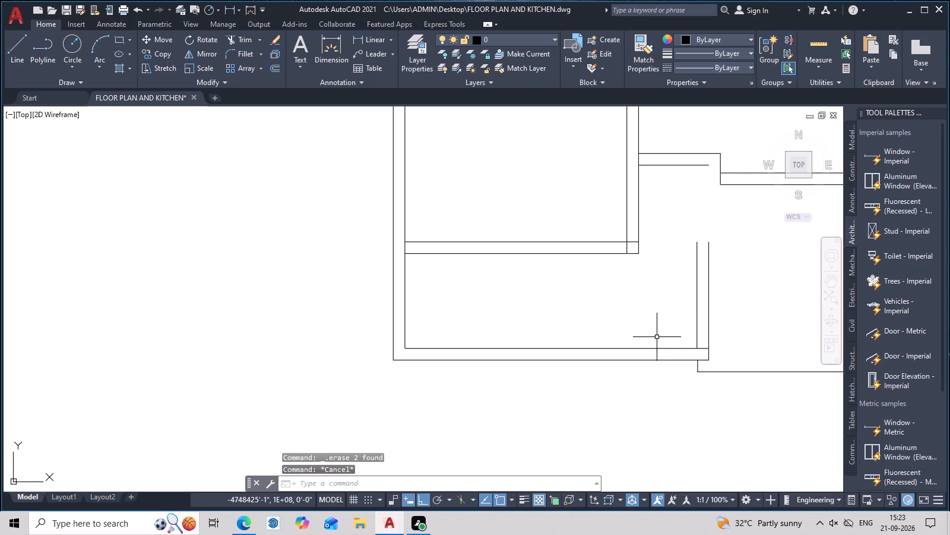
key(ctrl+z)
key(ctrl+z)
Quick-measure the southern part of the plan and examine the rooms on both sides of the vertical partition.
scroll(605, 322, down, 3)
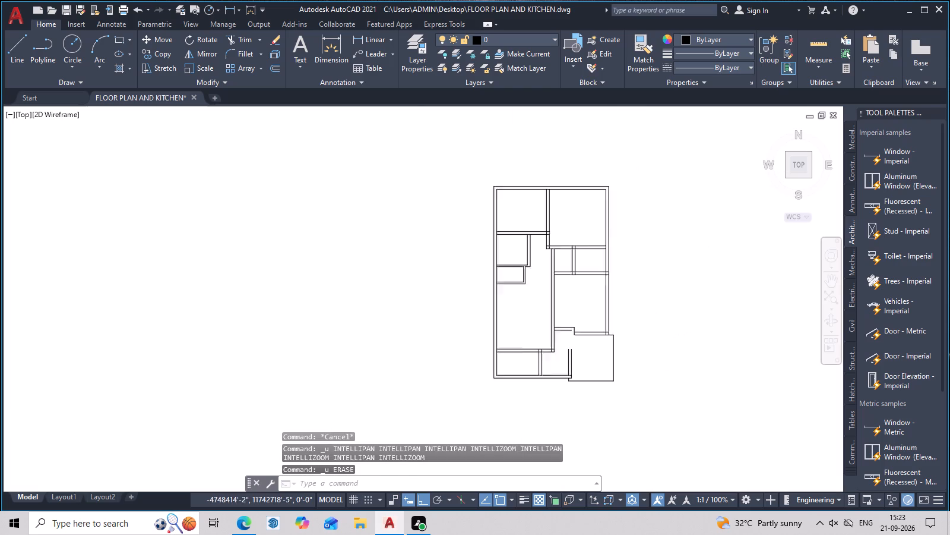
middle_drag(596, 341, 608, 298)
click(825, 37)
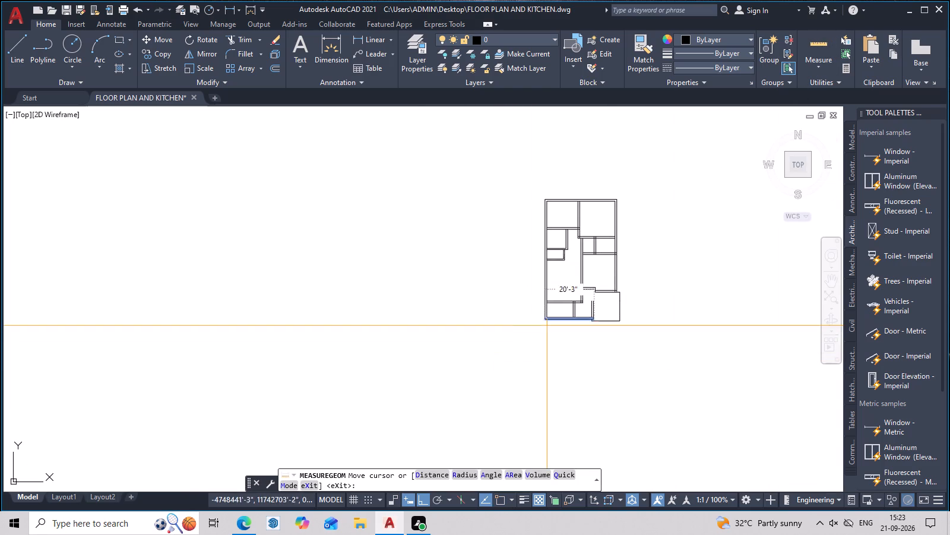
scroll(552, 309, up, 3)
middle_drag(552, 307, 451, 327)
key(Escape)
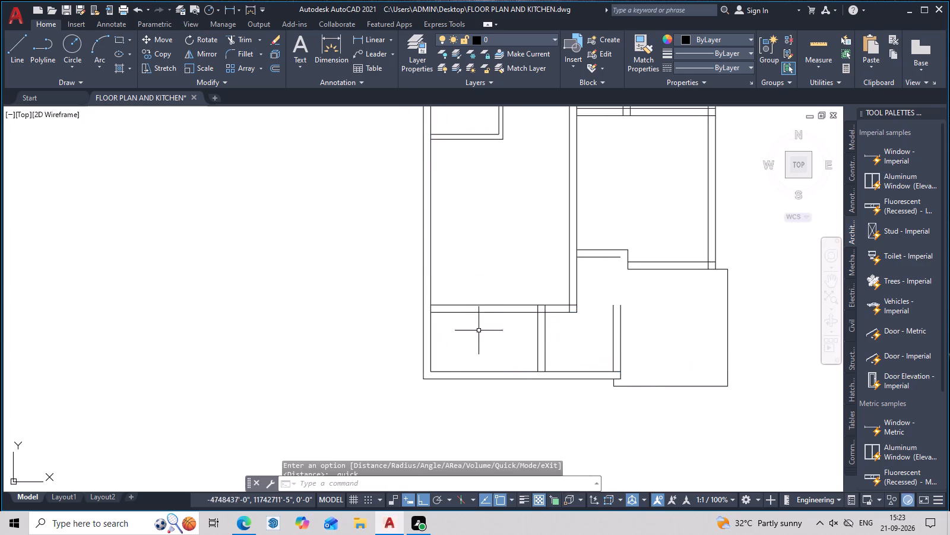
middle_drag(531, 341, 468, 352)
scroll(486, 352, up, 2)
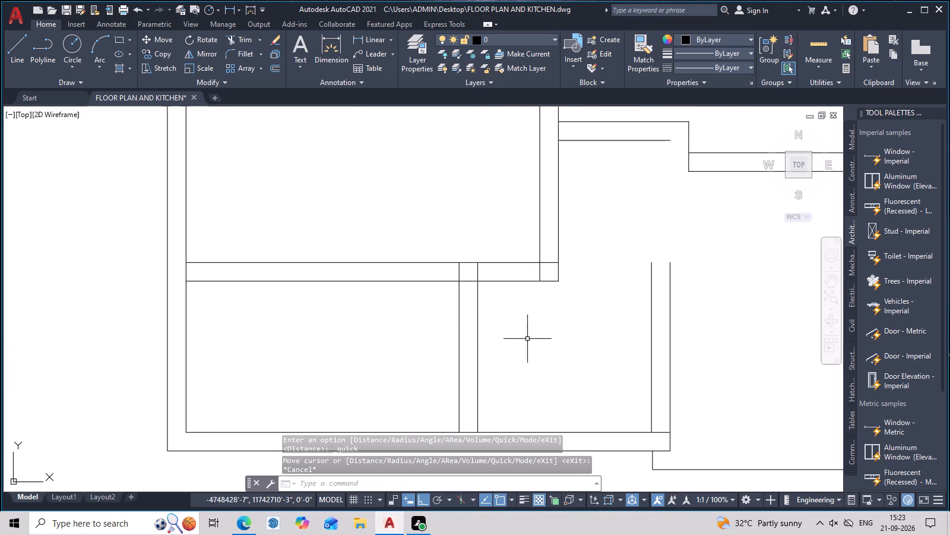
Quick-measure the room east of the southern partition and examine the stepped wall corner beside the south-east room.
click(805, 52)
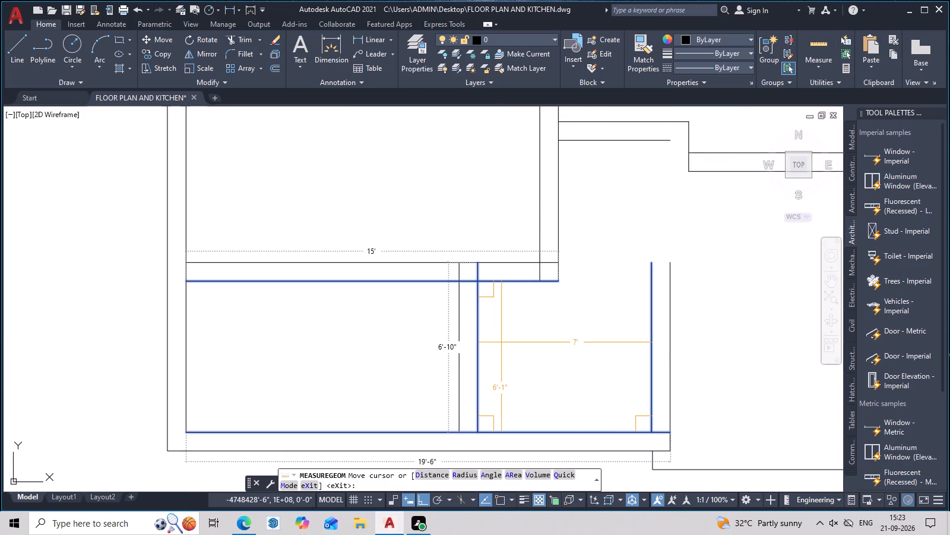
key(Escape)
scroll(501, 342, down, 2)
middle_drag(501, 342, 473, 378)
middle_drag(473, 378, 431, 411)
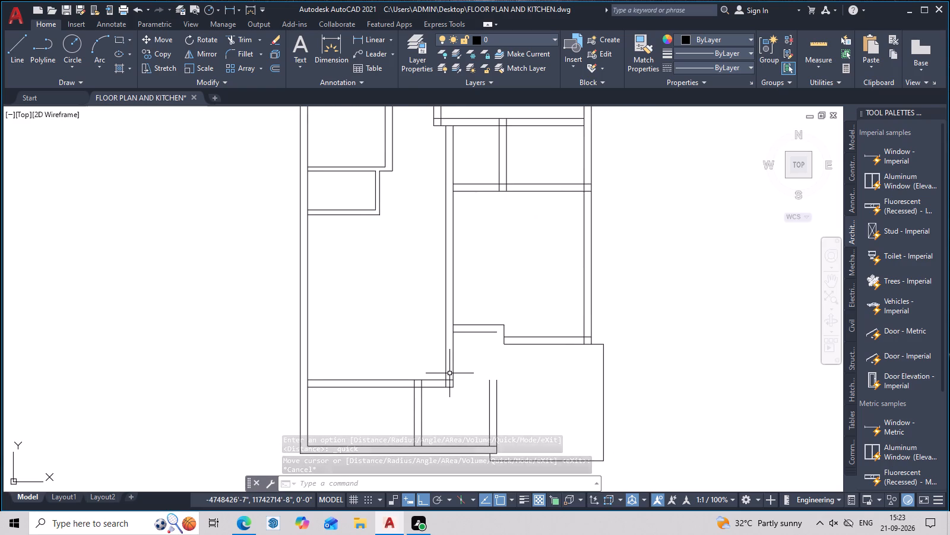
click(803, 46)
key(Escape)
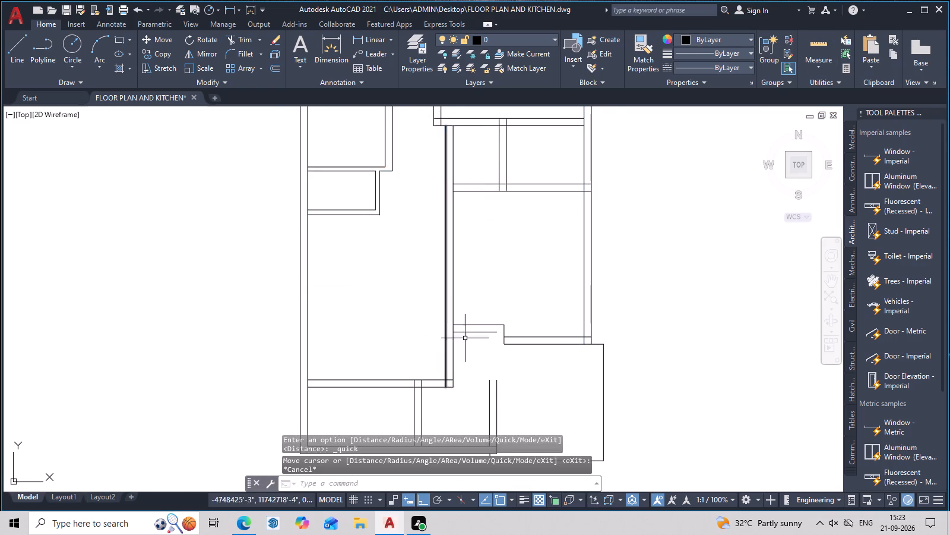
middle_drag(473, 345, 438, 330)
scroll(438, 325, up, 2)
middle_drag(438, 324, 410, 288)
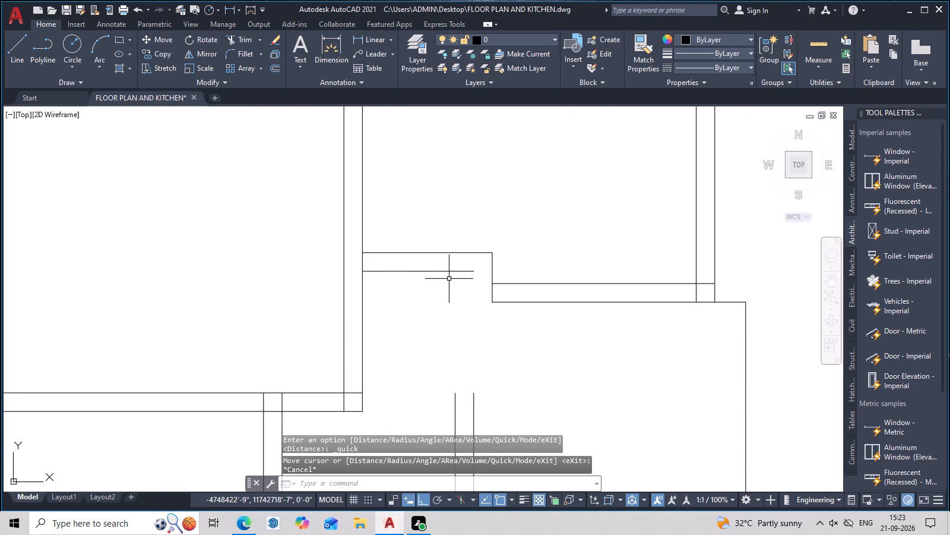
scroll(449, 281, down, 2)
middle_drag(449, 282, 429, 279)
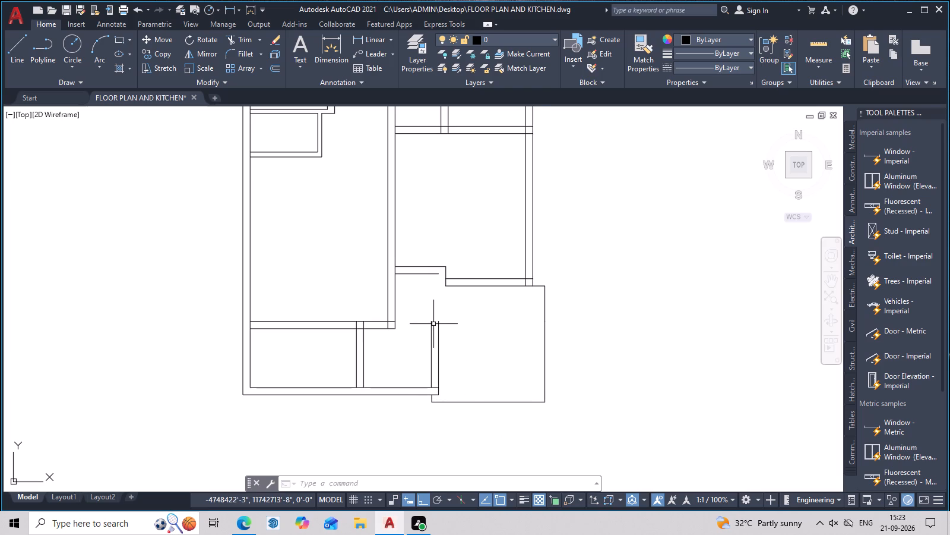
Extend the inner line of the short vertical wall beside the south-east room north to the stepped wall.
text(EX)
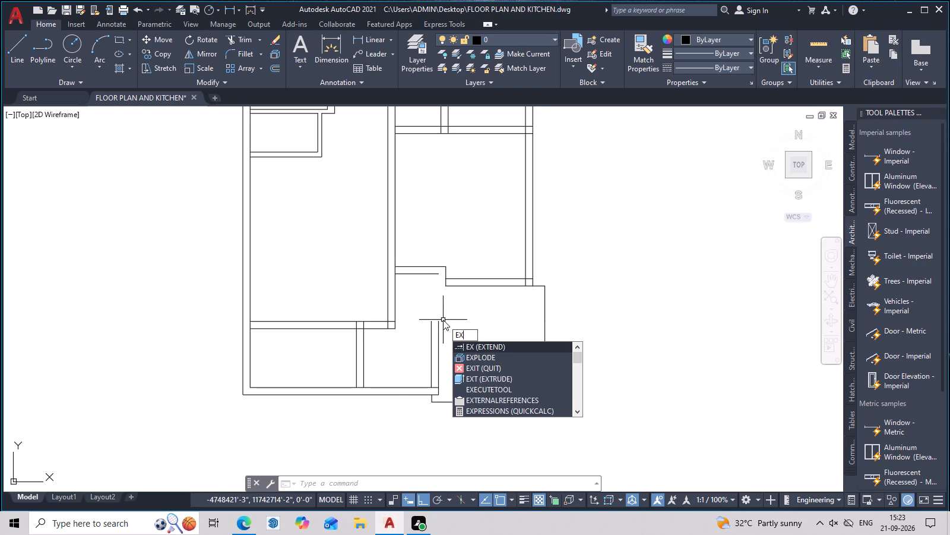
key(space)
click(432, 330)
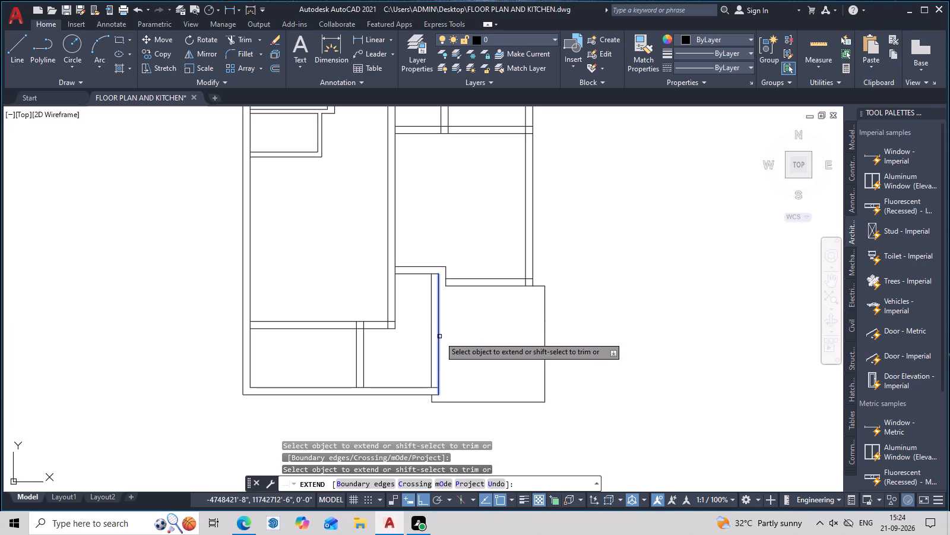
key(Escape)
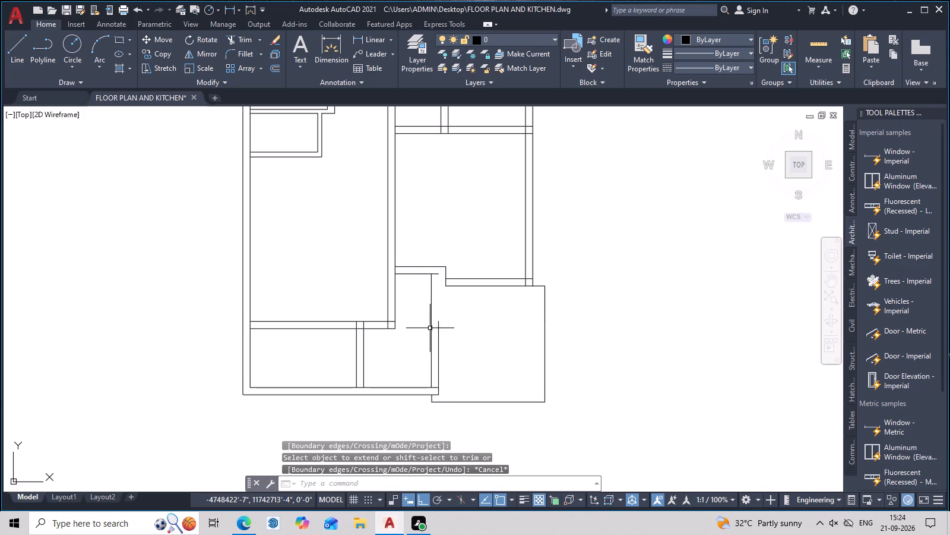
Erase both lines of the short vertical wall on the west side of the south-east room.
click(430, 328)
click(439, 329)
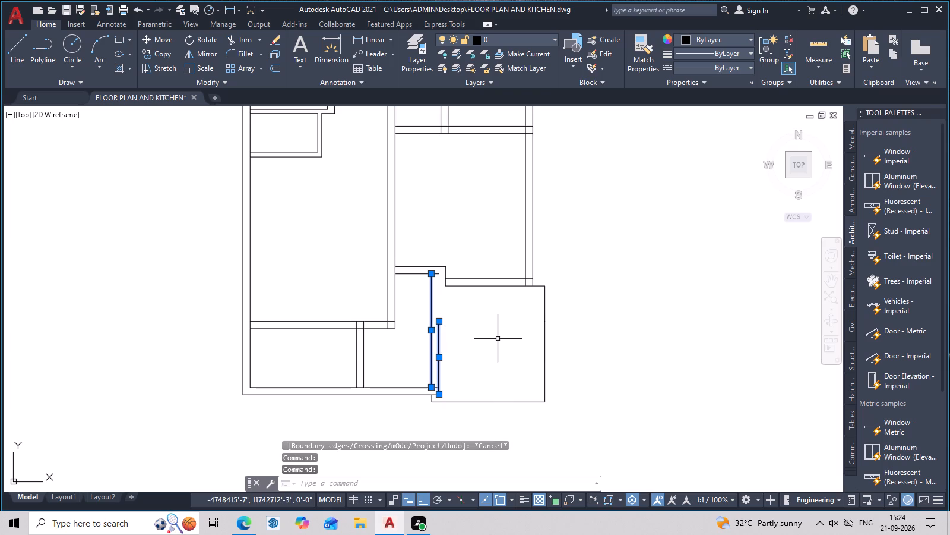
key(Delete)
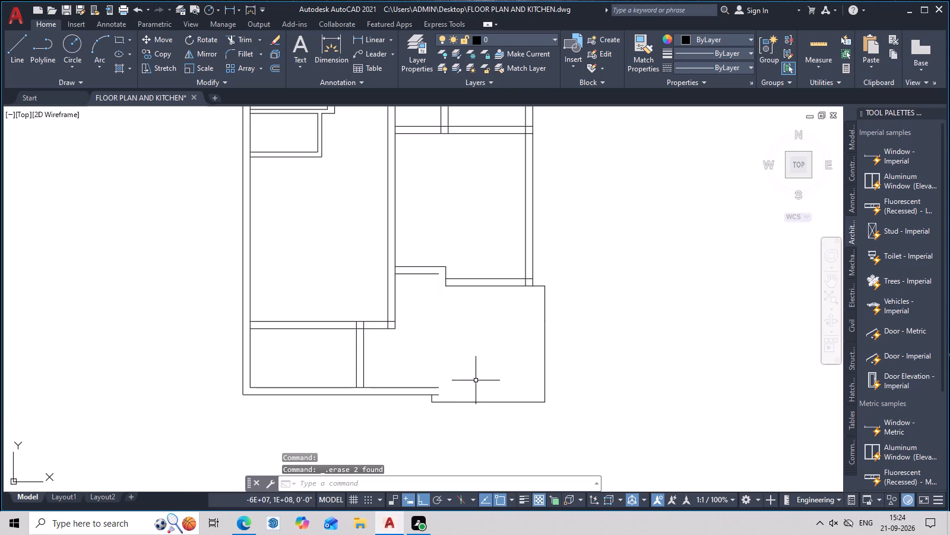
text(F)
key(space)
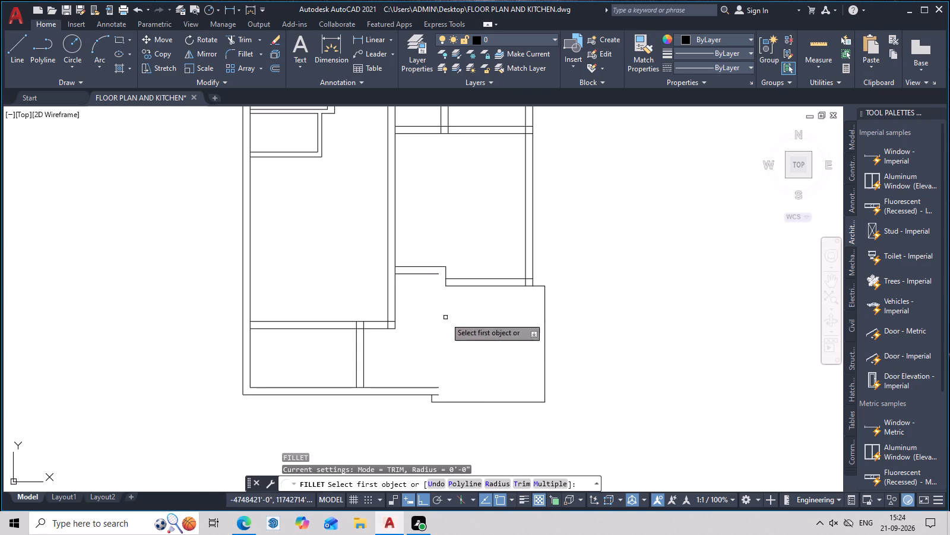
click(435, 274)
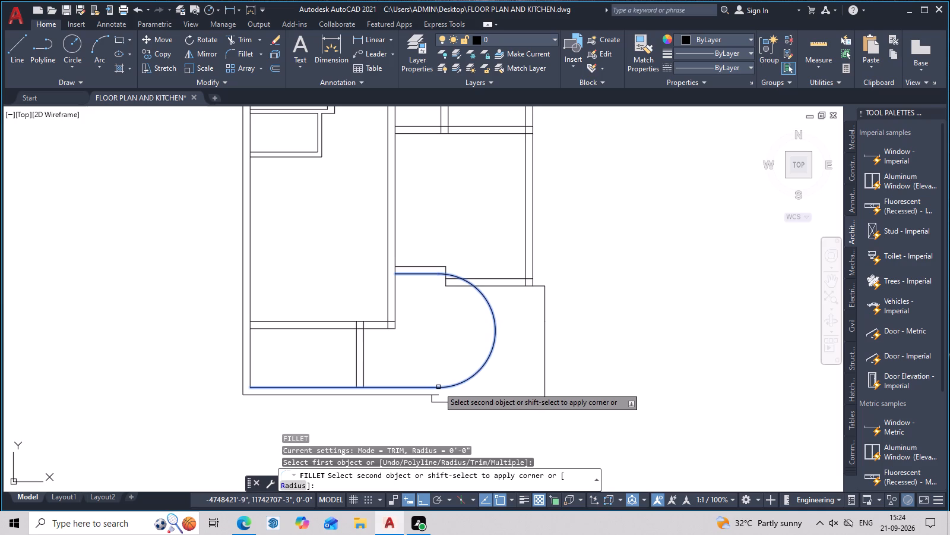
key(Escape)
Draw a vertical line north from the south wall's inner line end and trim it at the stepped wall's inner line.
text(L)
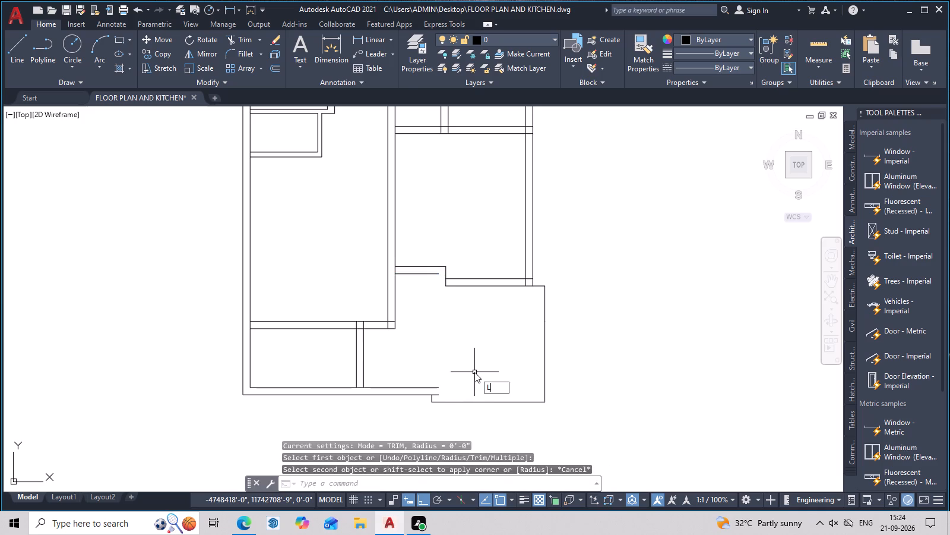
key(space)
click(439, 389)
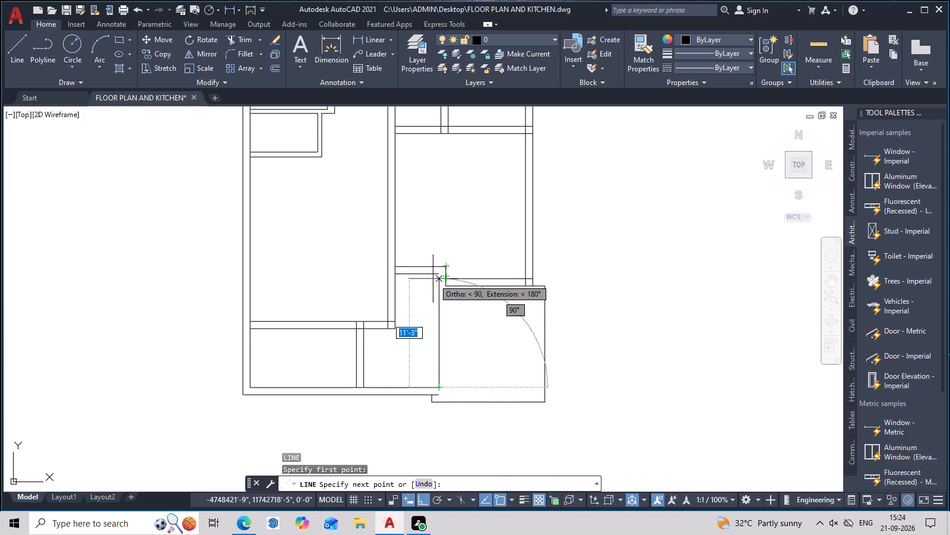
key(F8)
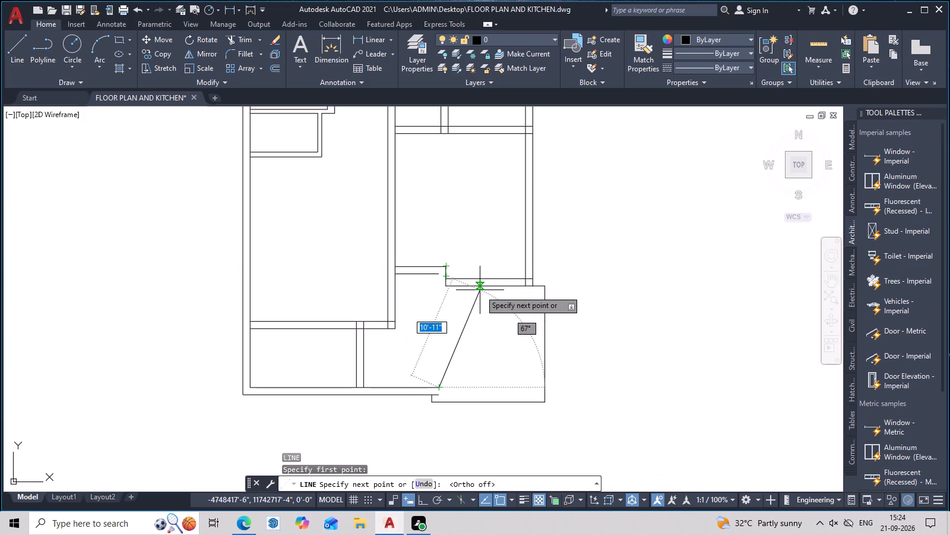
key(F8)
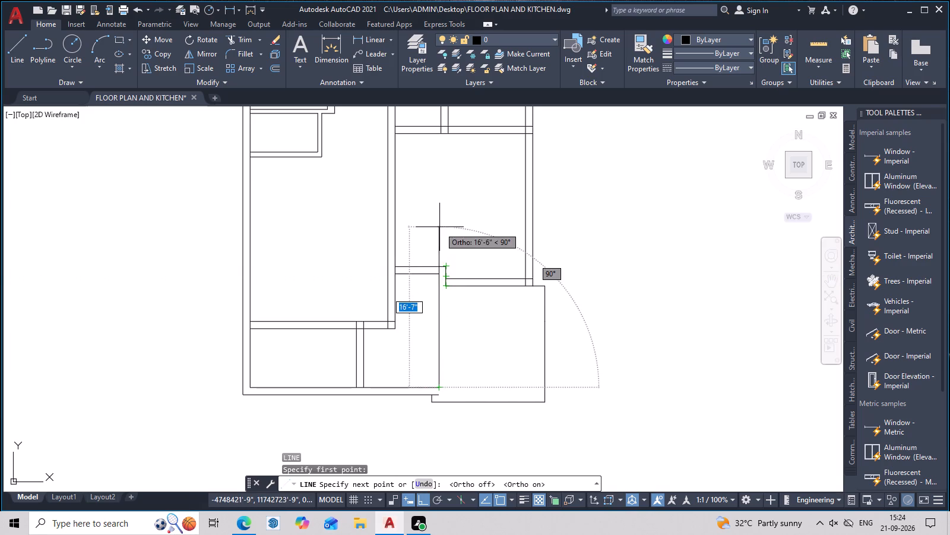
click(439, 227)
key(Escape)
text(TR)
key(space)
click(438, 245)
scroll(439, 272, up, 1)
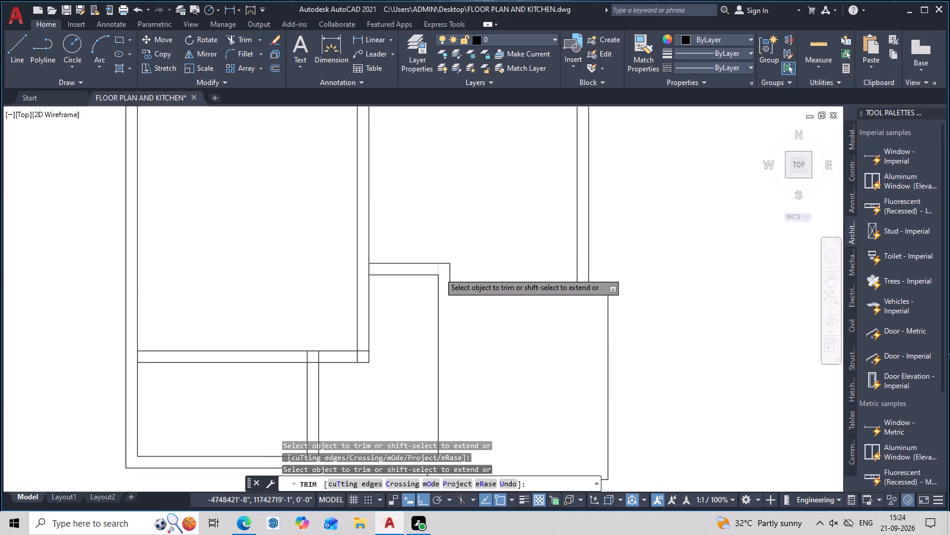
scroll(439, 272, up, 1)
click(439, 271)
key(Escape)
Fillet the south wall's outer line with the stepped wall's vertical line to form a square corner.
scroll(460, 320, down, 2)
middle_drag(471, 354, 478, 306)
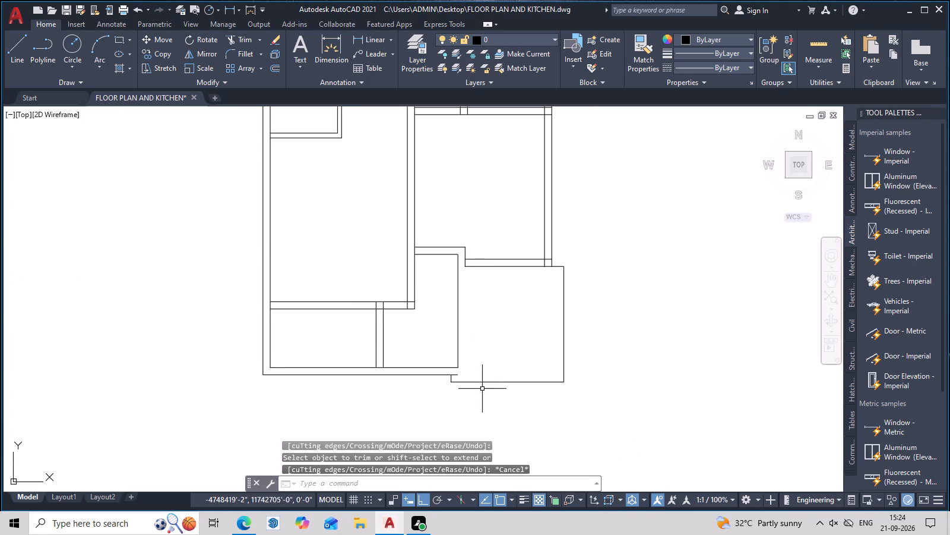
key(f)
key(space)
click(456, 374)
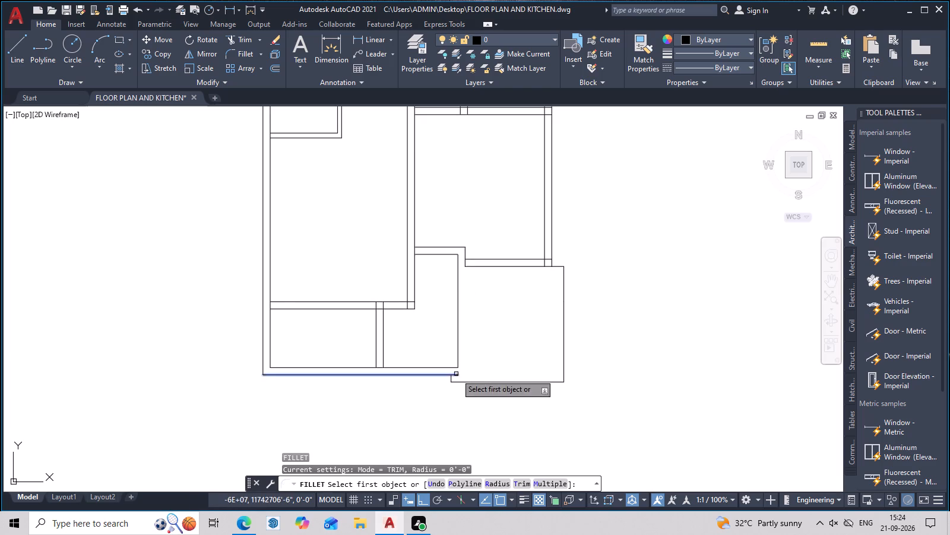
click(466, 262)
scroll(474, 298, down, 2)
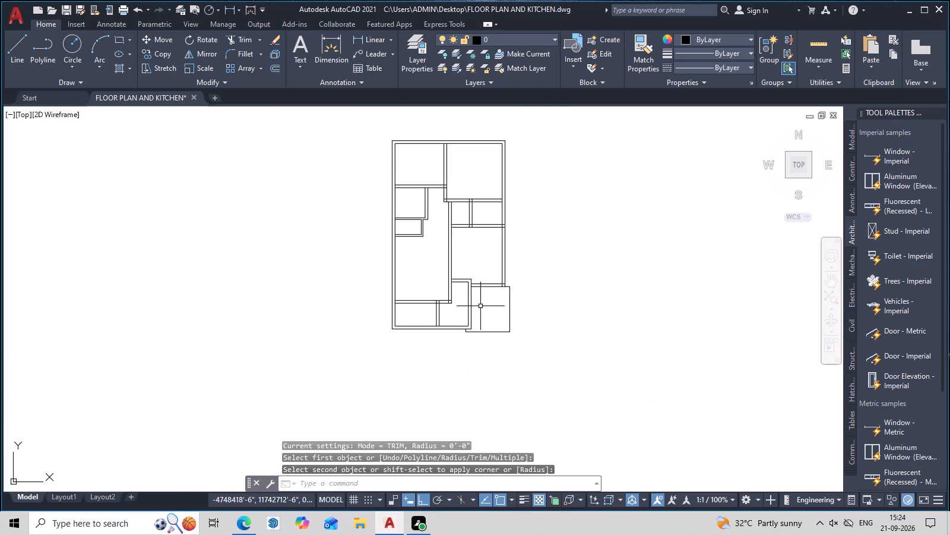
middle_drag(480, 306, 468, 338)
key(Escape)
Quick-measure the stepped wall and the narrow passage west of the south-east room.
scroll(468, 338, up, 2)
middle_drag(468, 338, 463, 361)
scroll(445, 337, up, 2)
middle_drag(441, 326, 506, 316)
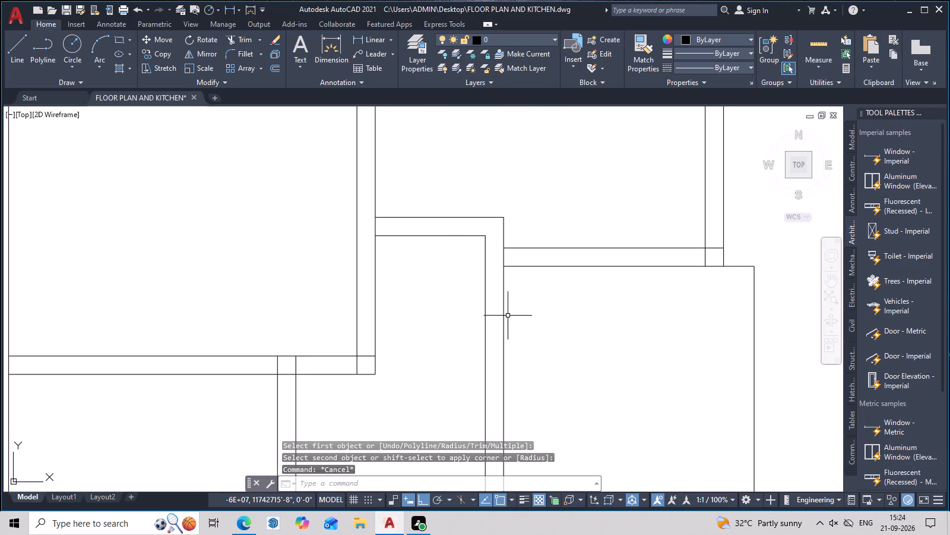
click(826, 42)
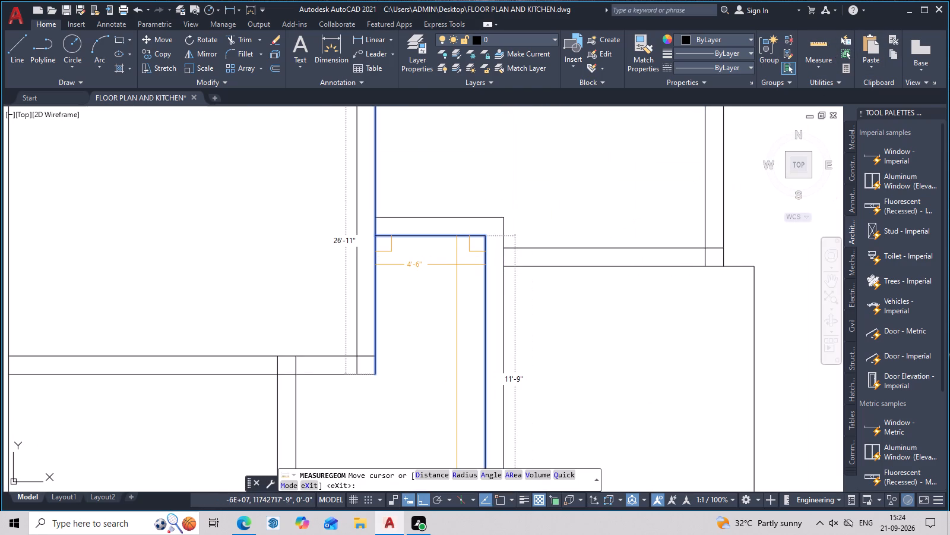
scroll(482, 246, up, 2)
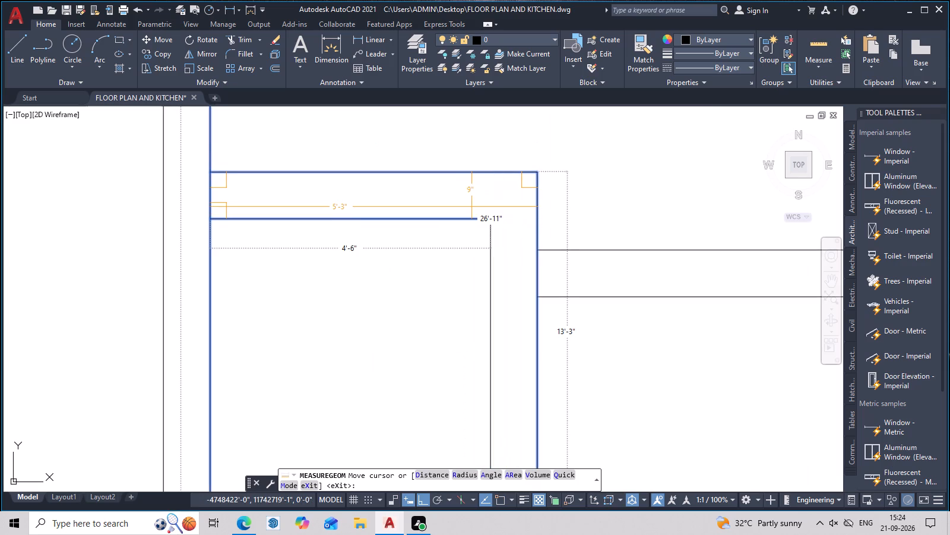
key(Escape)
Erase the inner vertical line and the inner horizontal line of the stepped wall, leaving only its outer lines.
scroll(530, 267, down, 5)
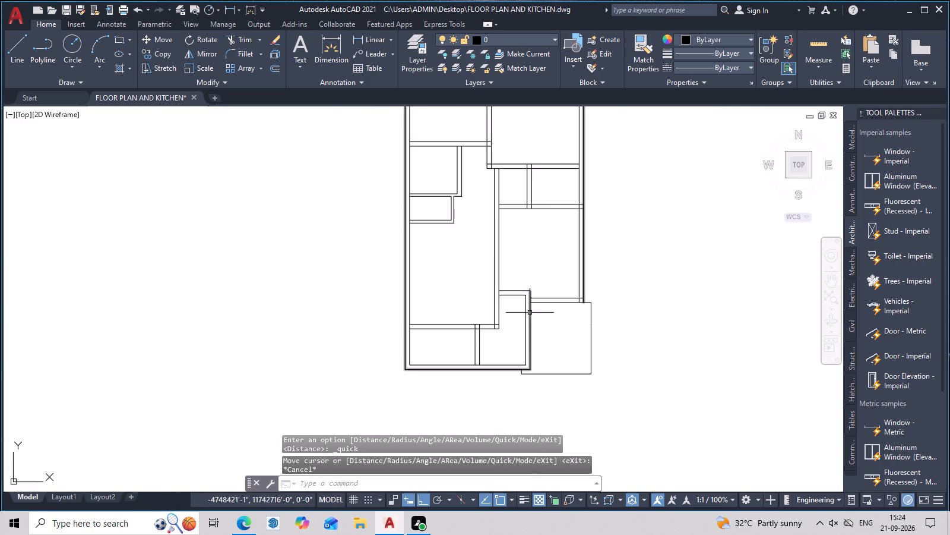
click(525, 326)
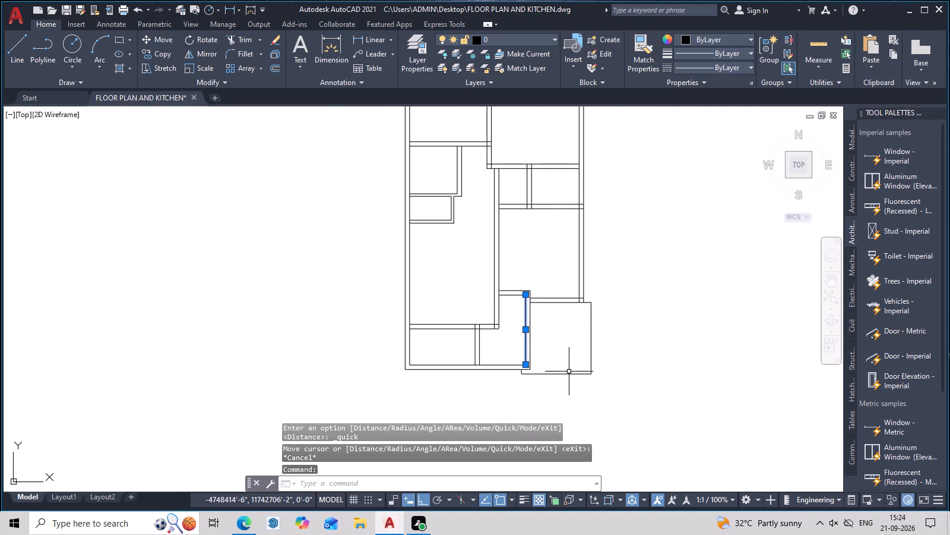
key(Delete)
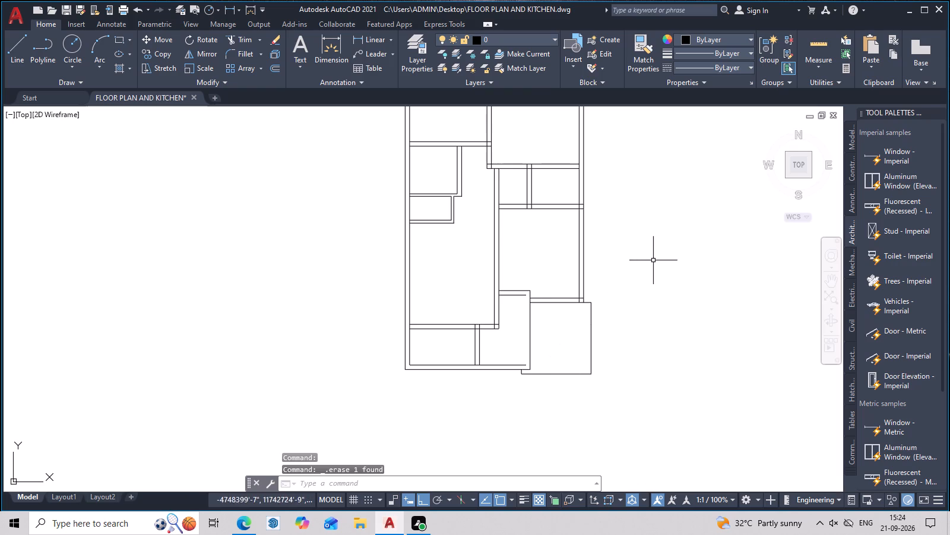
click(524, 296)
key(Delete)
Offset the stepped wall's horizontal line 9 inches north and the connected outer outline 9 inches outward.
middle_drag(558, 300, 518, 301)
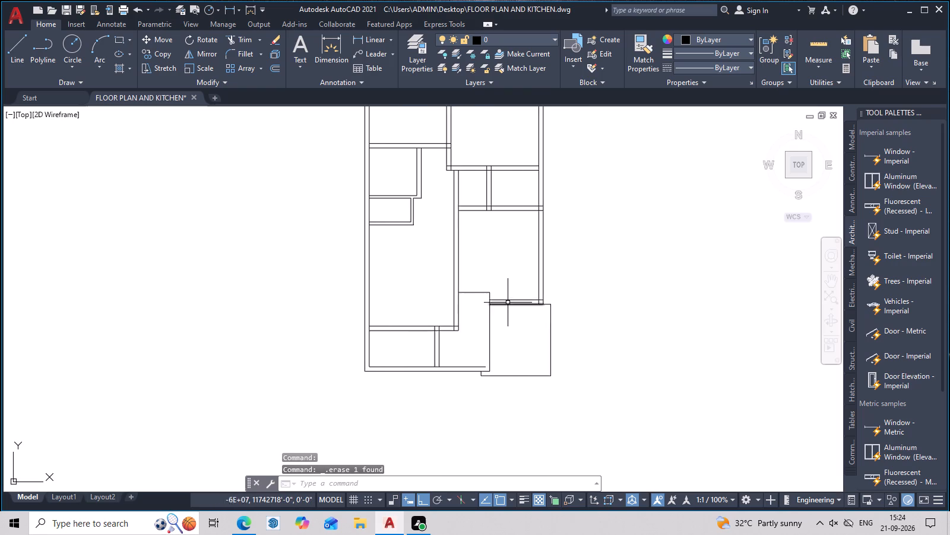
scroll(506, 301, up, 2)
middle_drag(506, 301, 493, 324)
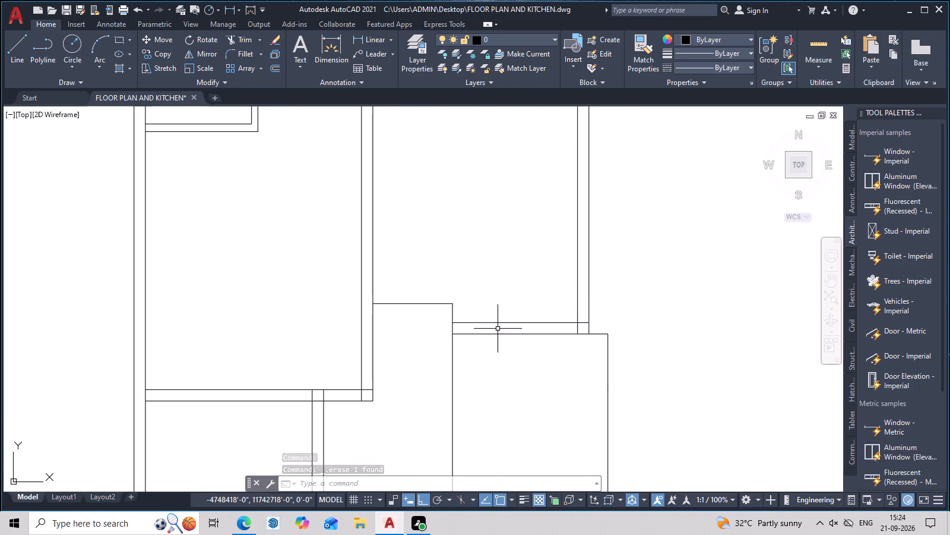
key(o)
key(space)
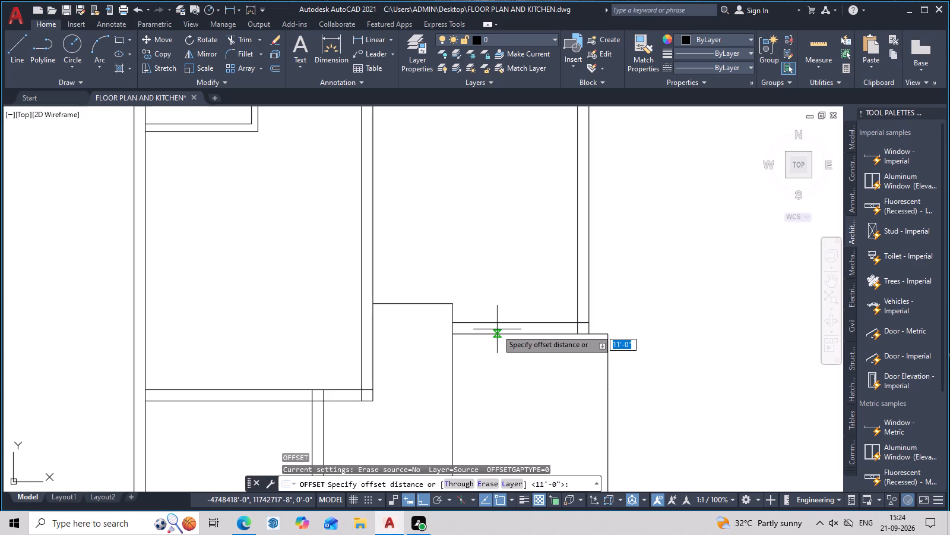
key(9)
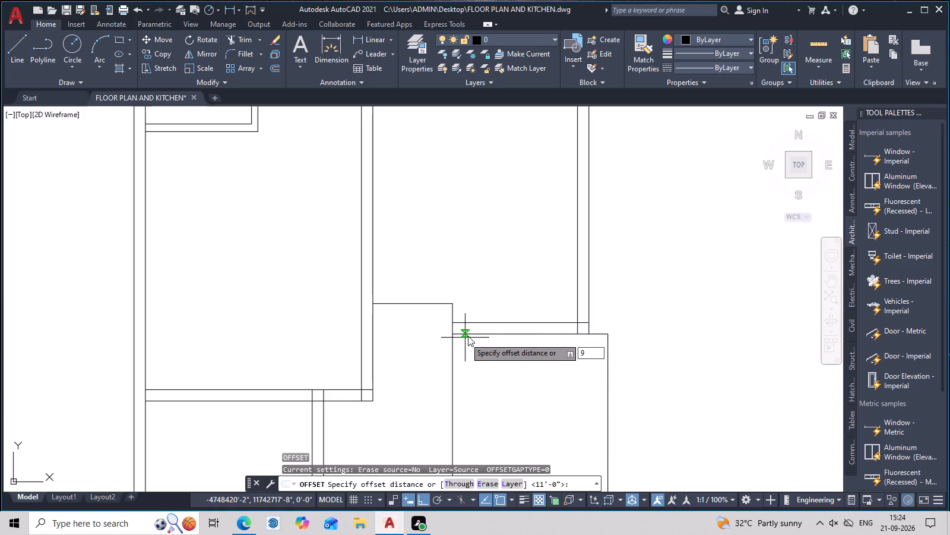
key(space)
click(420, 302)
click(423, 281)
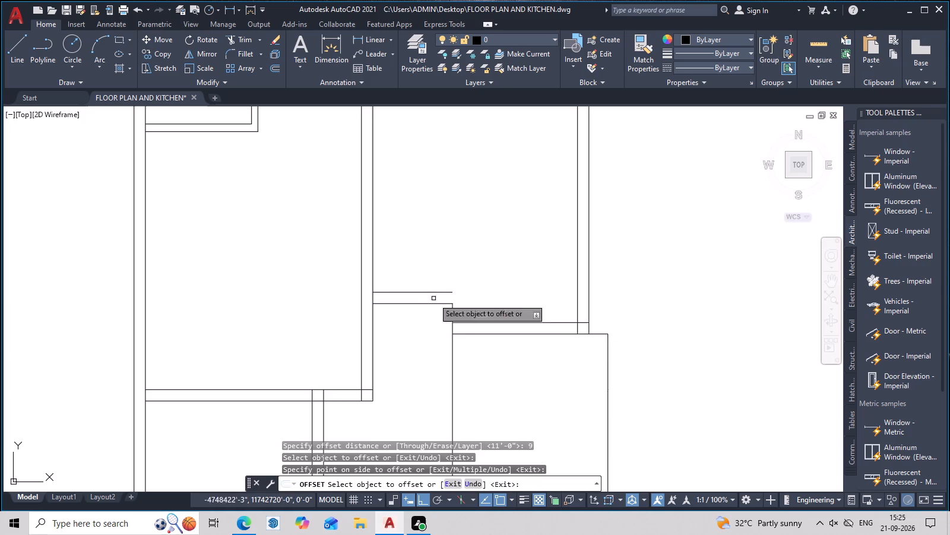
click(454, 377)
click(477, 372)
key(Escape)
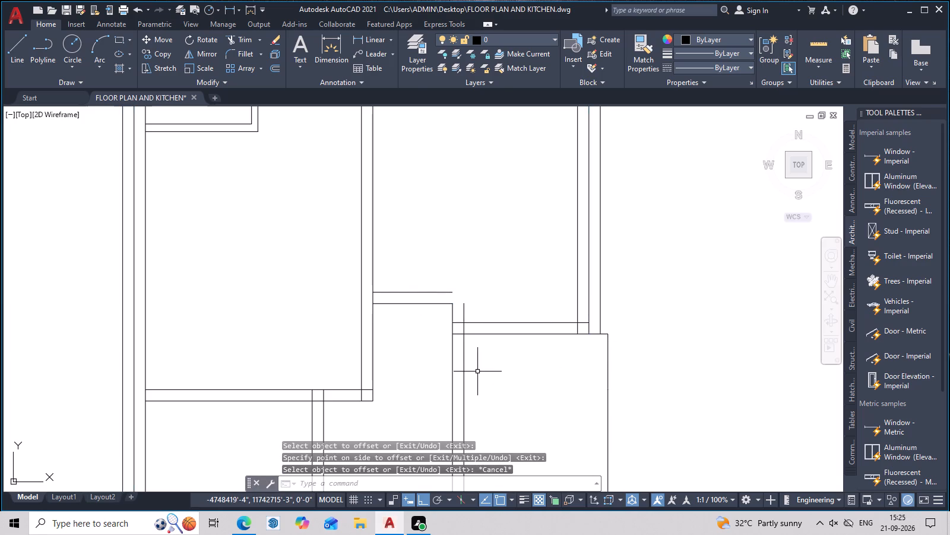
Fillet the two new offset lines into a square corner at the north-east of the stepped wall.
text(F)
key(space)
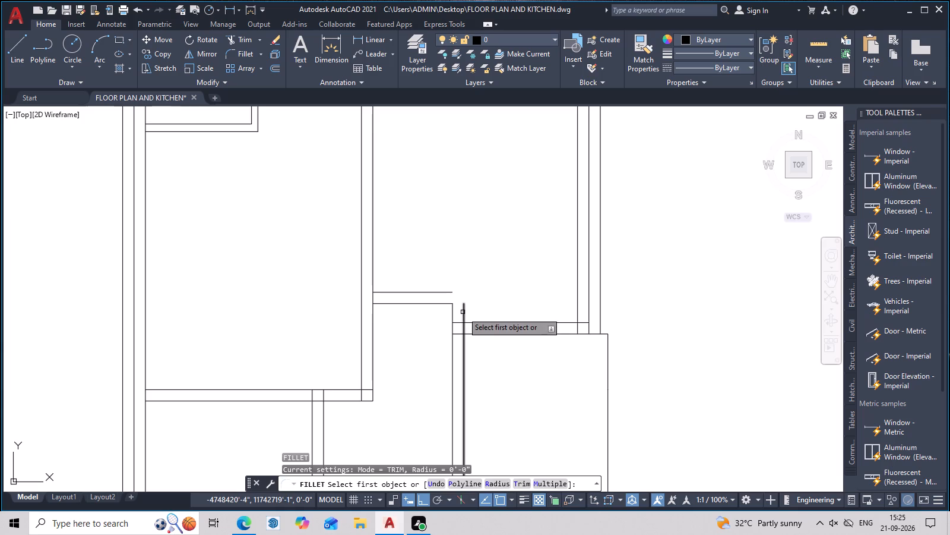
click(463, 312)
click(445, 292)
key(Escape)
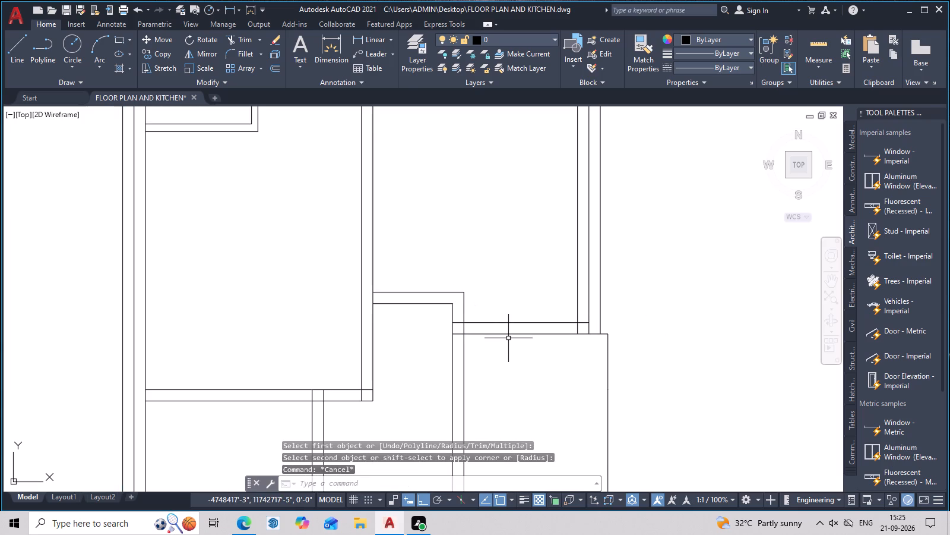
Trim the overlapping wall lines where the stepped wall meets the north wall of the south-east room.
text(TR)
key(space)
scroll(498, 344, up, 3)
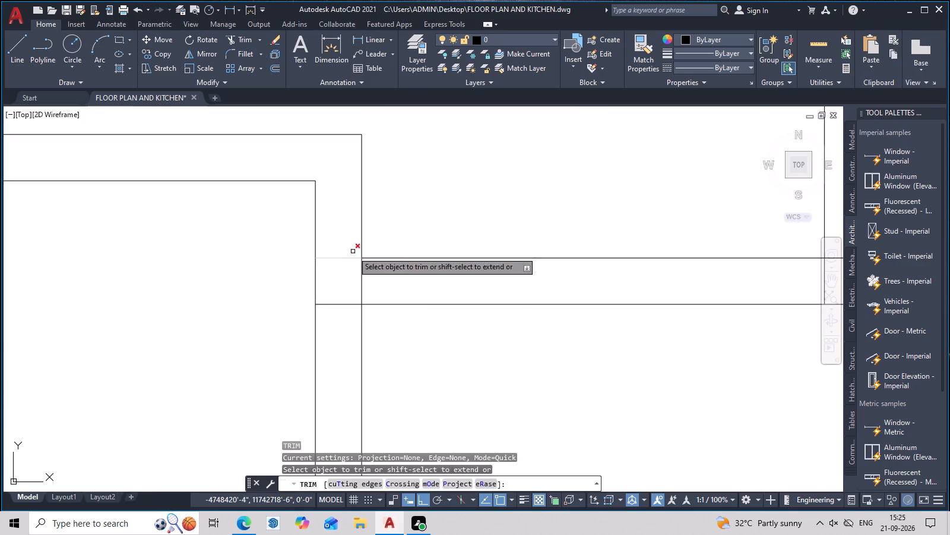
drag(353, 251, 345, 278)
drag(354, 291, 373, 289)
drag(357, 292, 346, 320)
scroll(350, 320, down, 2)
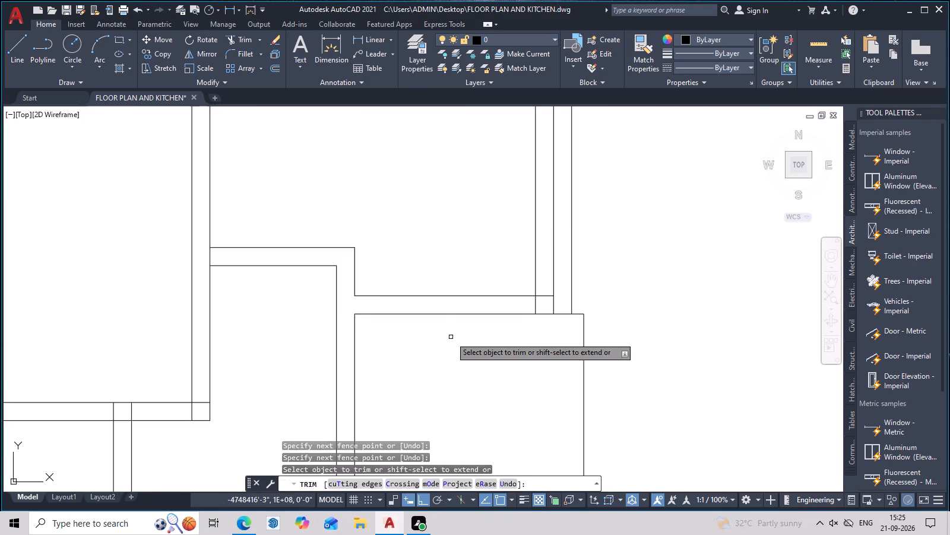
middle_drag(456, 353, 464, 328)
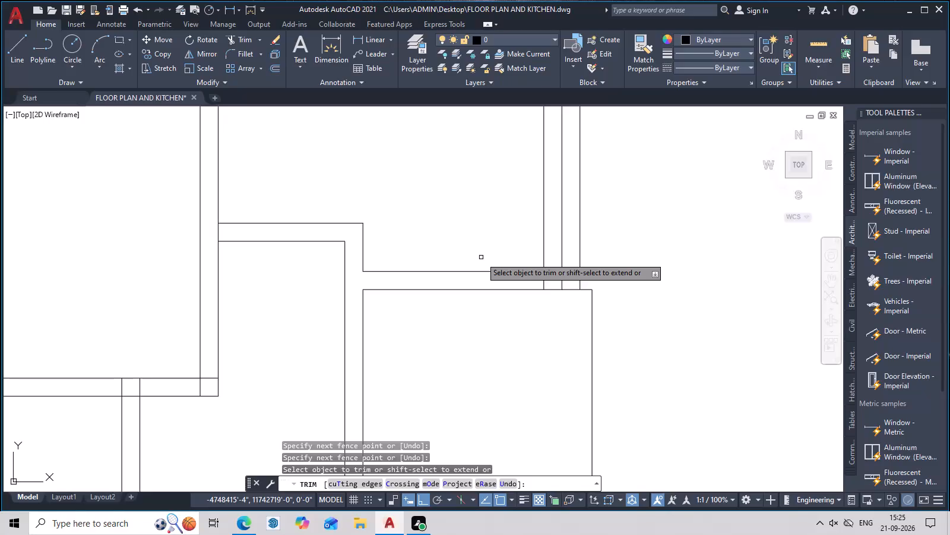
key(Escape)
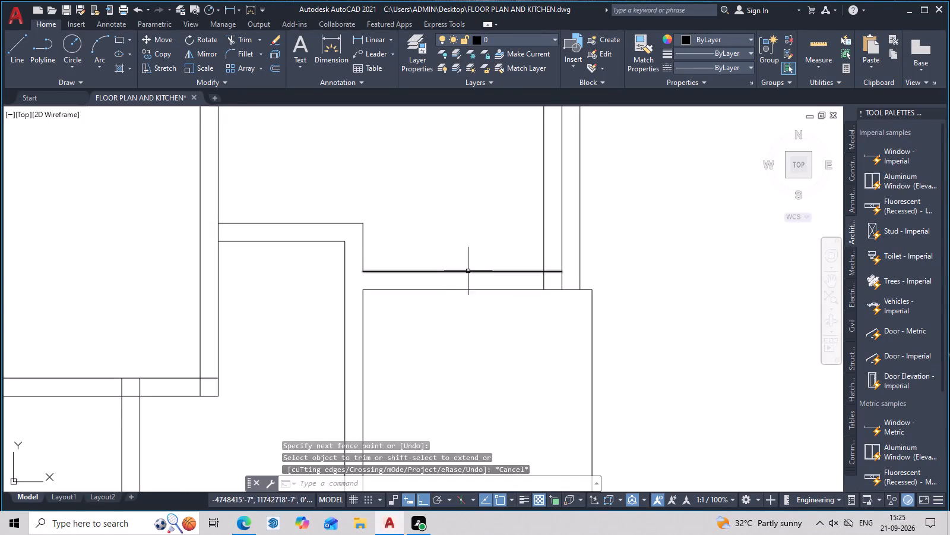
Erase the outermost offset outline that runs around the plan and along the east side of the stepped wall.
scroll(382, 256, down, 2)
scroll(432, 248, down, 1)
middle_drag(441, 234, 479, 137)
scroll(432, 216, up, 2)
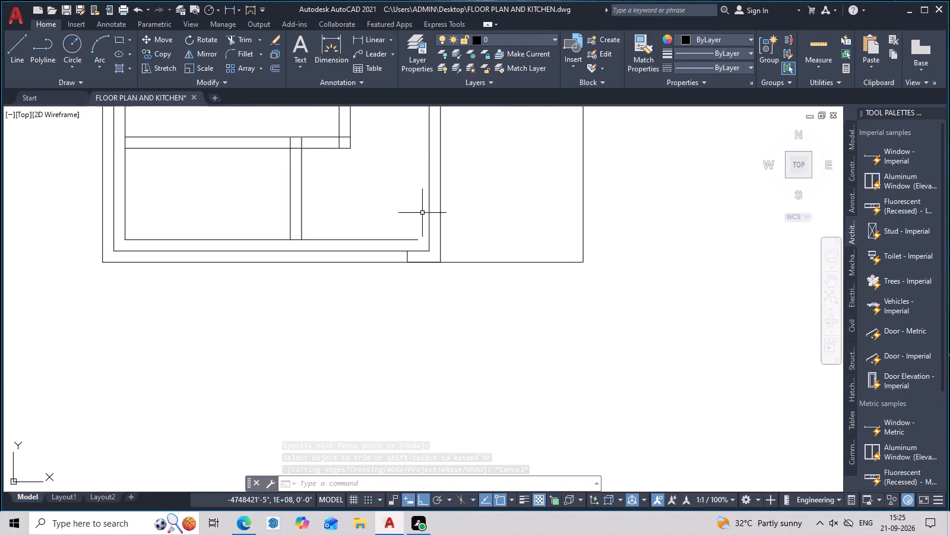
middle_drag(428, 228, 461, 288)
scroll(411, 284, up, 3)
middle_drag(565, 347, 572, 376)
scroll(572, 376, down, 2)
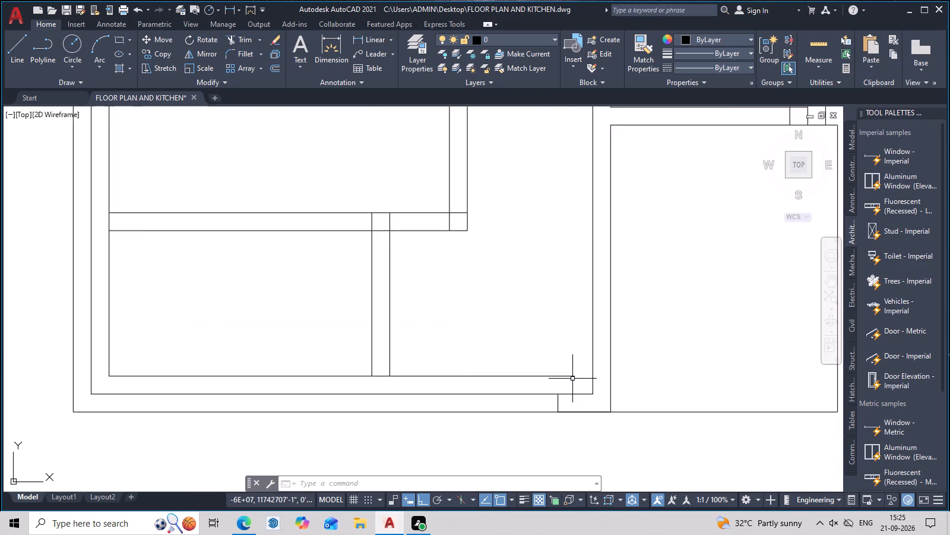
scroll(572, 379, down, 2)
middle_drag(572, 379, 555, 393)
scroll(568, 394, up, 2)
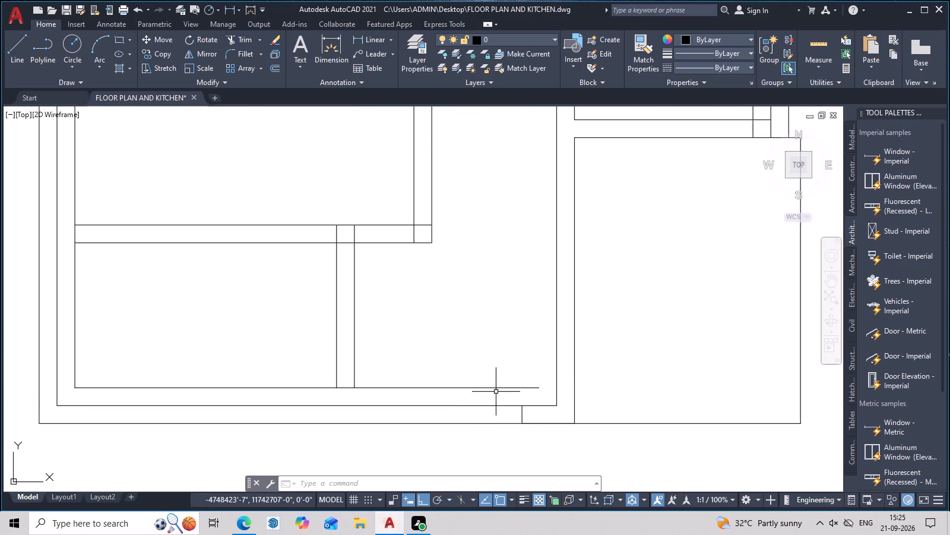
scroll(560, 398, down, 3)
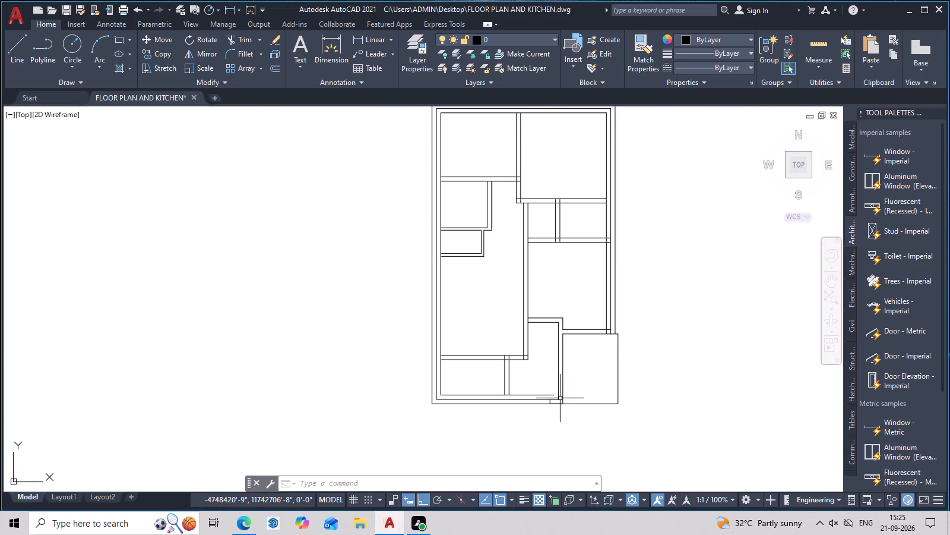
click(559, 394)
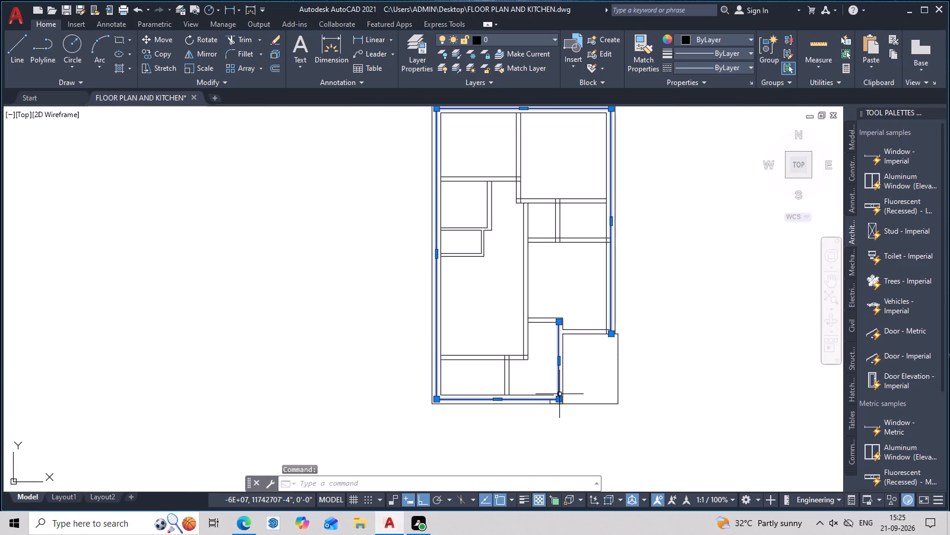
key(Escape)
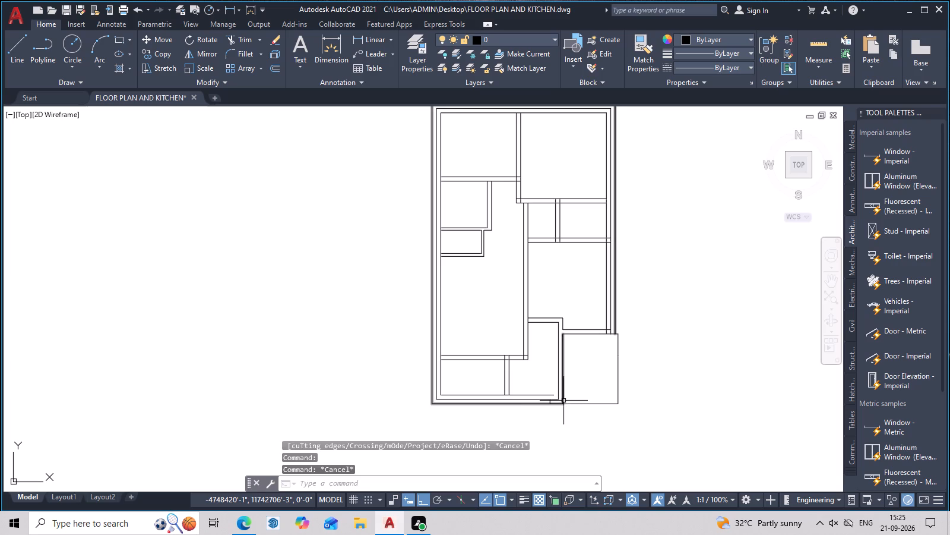
click(563, 401)
key(Delete)
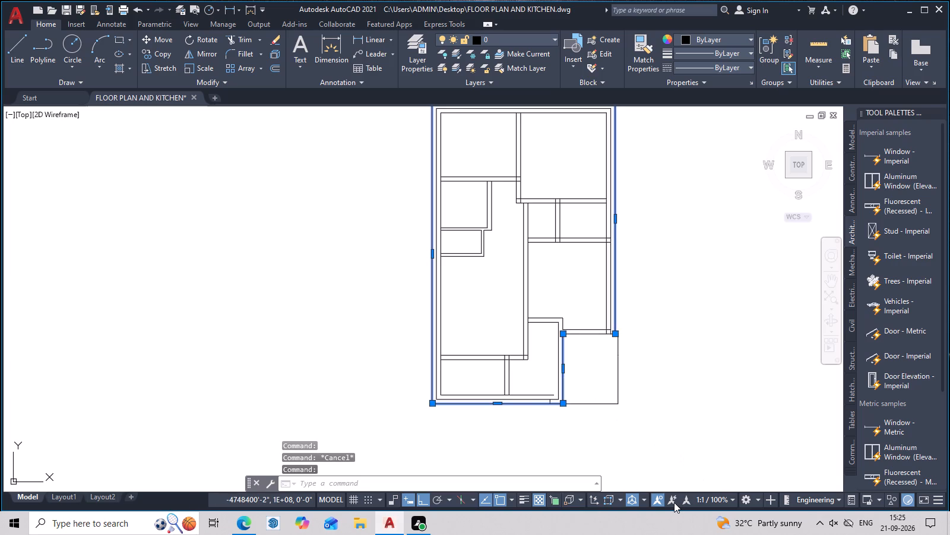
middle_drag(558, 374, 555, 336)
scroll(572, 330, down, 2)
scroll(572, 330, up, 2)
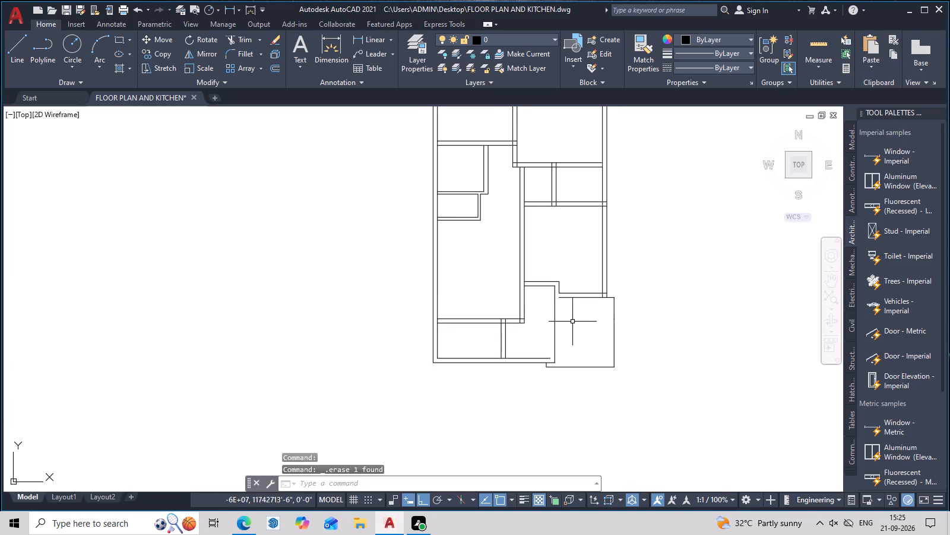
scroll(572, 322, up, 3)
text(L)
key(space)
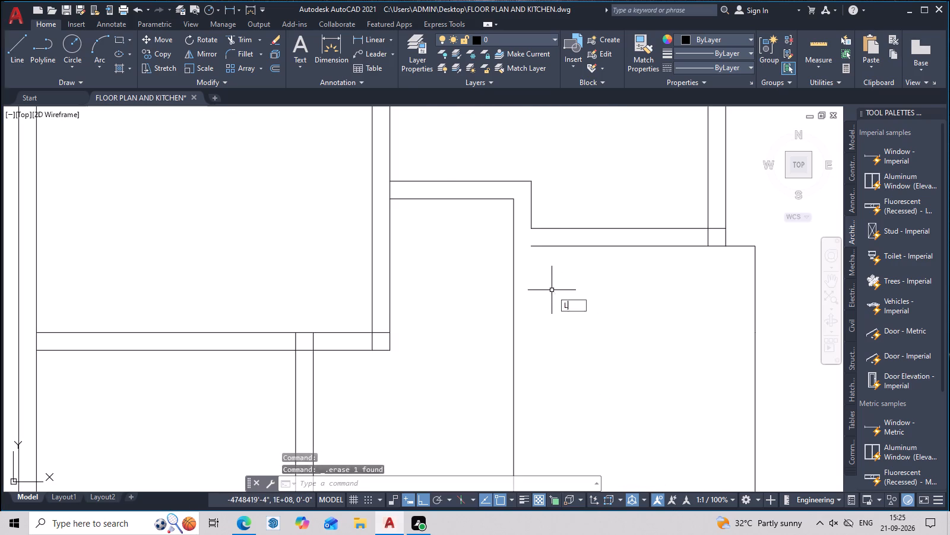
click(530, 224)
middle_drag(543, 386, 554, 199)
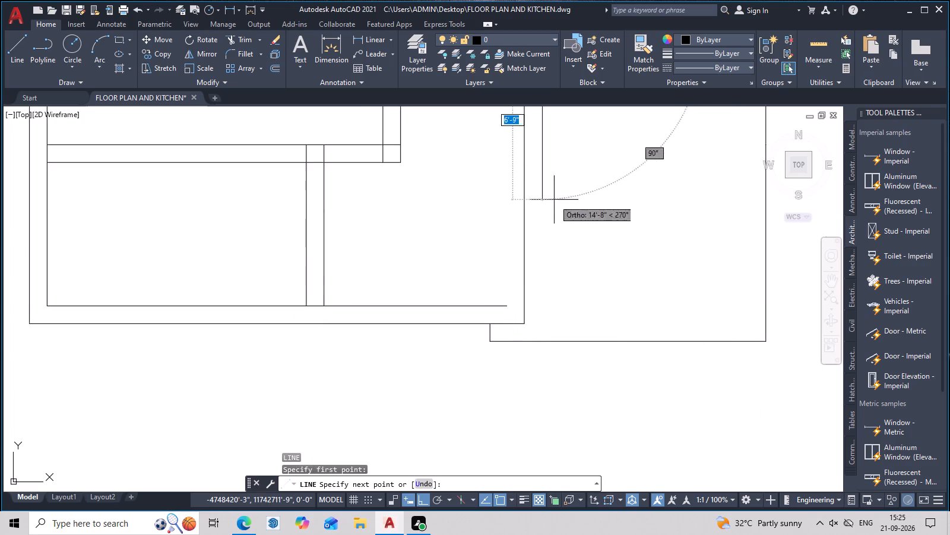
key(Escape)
Extend the south-east room's north edge line west to the vertical line of the stepped wall.
scroll(544, 316, down, 3)
middle_click(547, 314)
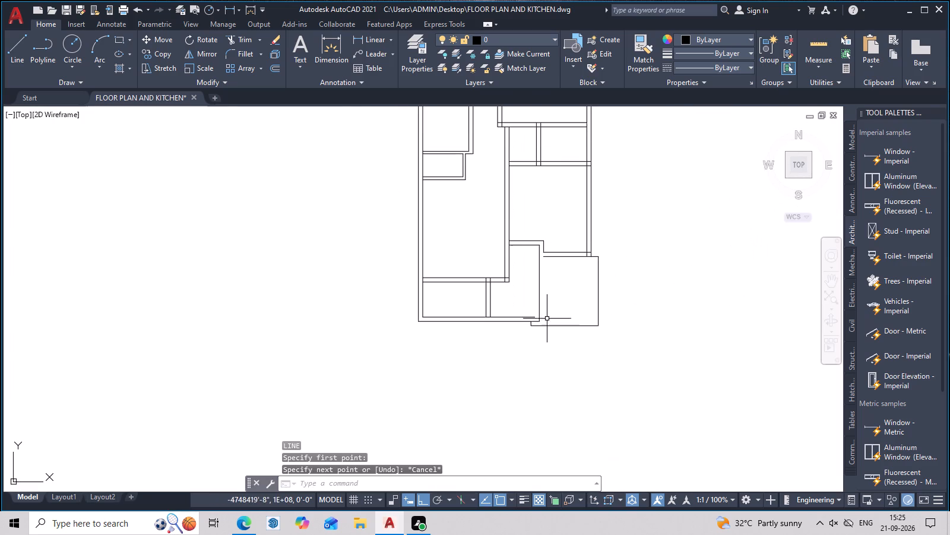
scroll(547, 262, up, 3)
text(EX)
key(space)
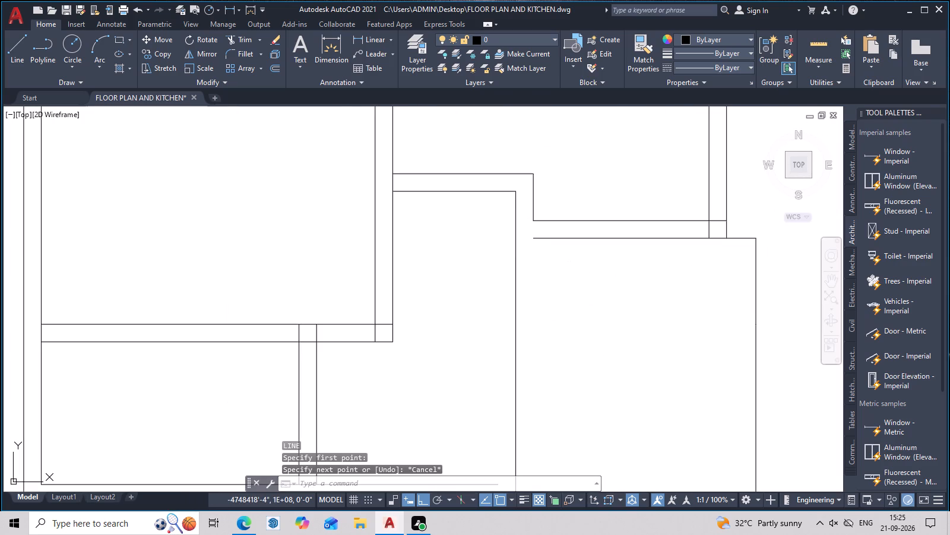
click(553, 238)
scroll(552, 246, down, 3)
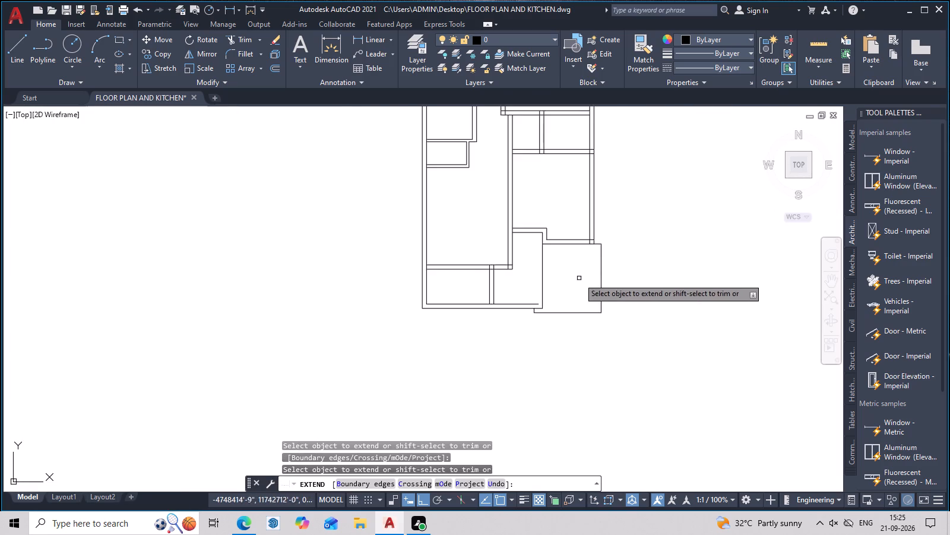
middle_drag(581, 282, 574, 257)
scroll(538, 234, up, 2)
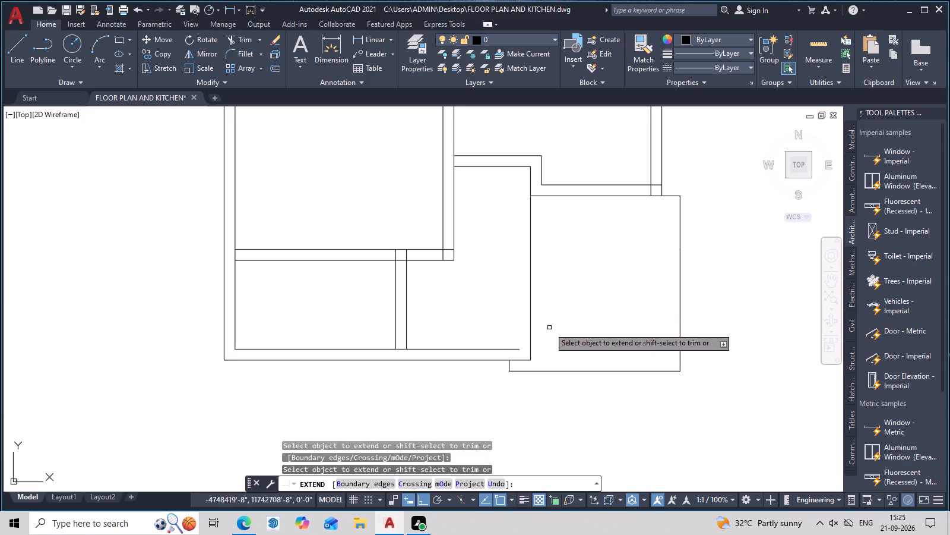
key(Escape)
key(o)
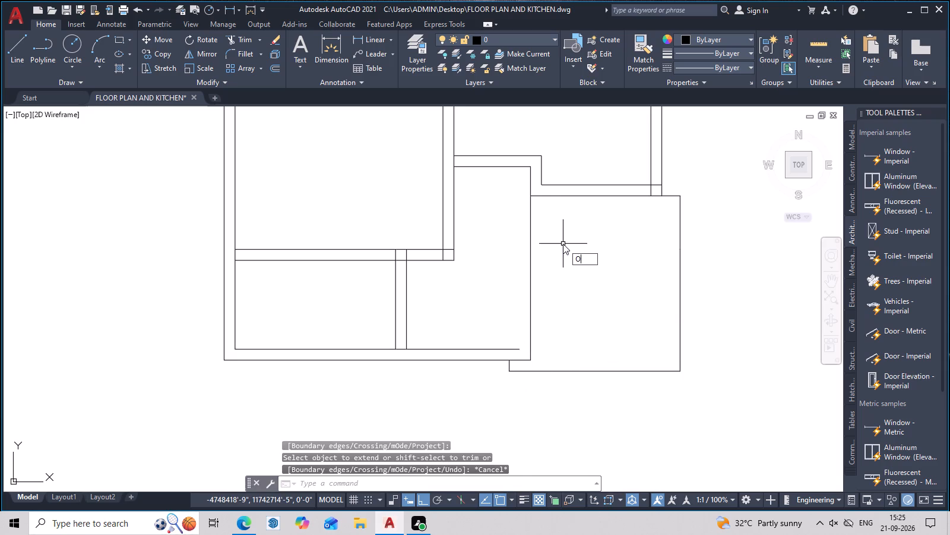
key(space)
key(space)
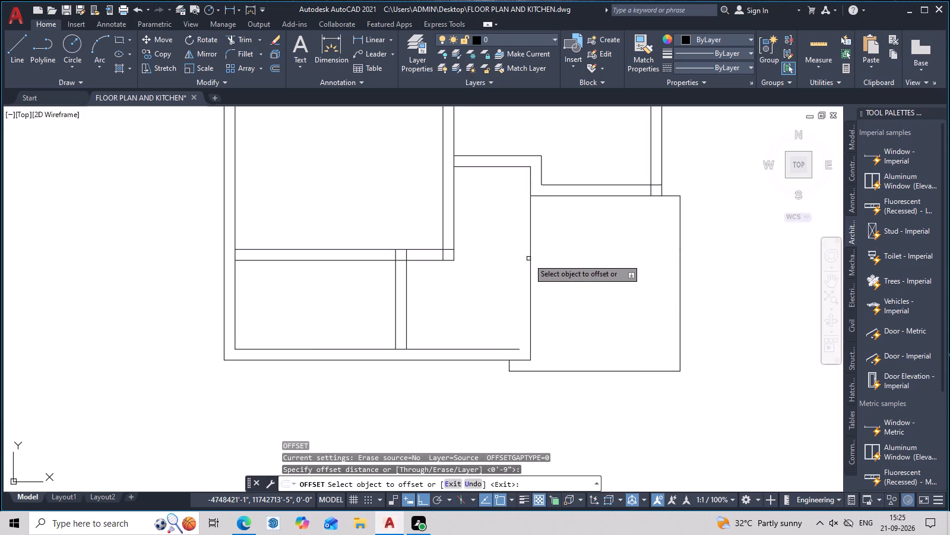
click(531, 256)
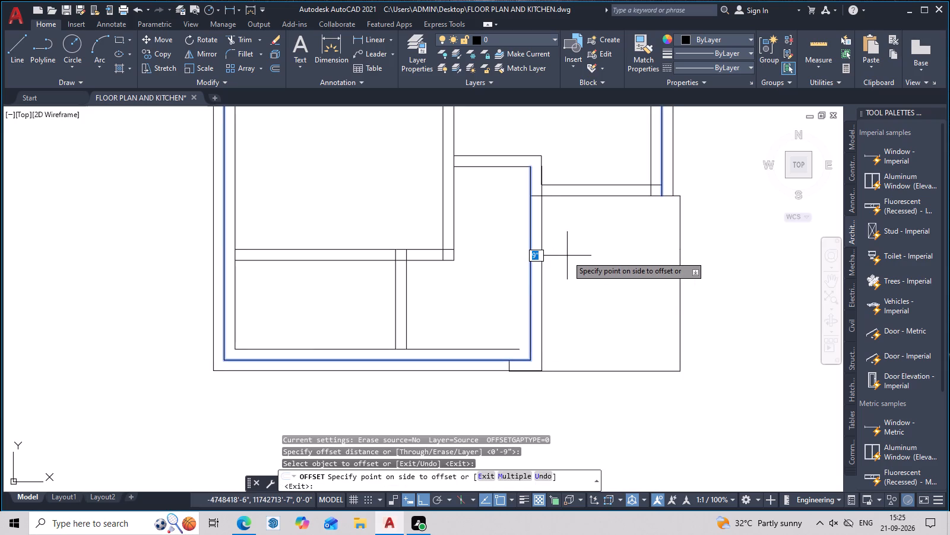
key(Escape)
Offset the remaining outer outline 9 inches outward, toward the south-east room.
key(space)
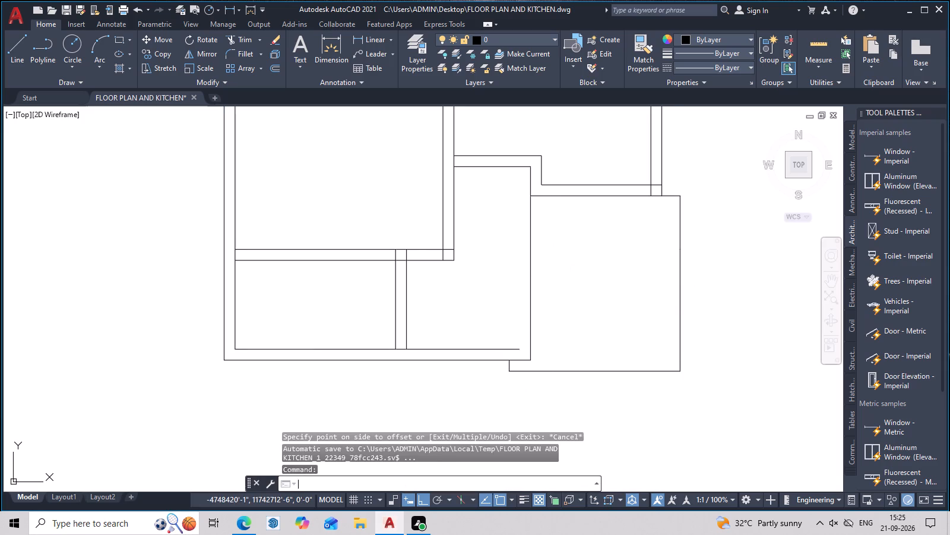
key(space)
click(531, 274)
click(558, 273)
key(Escape)
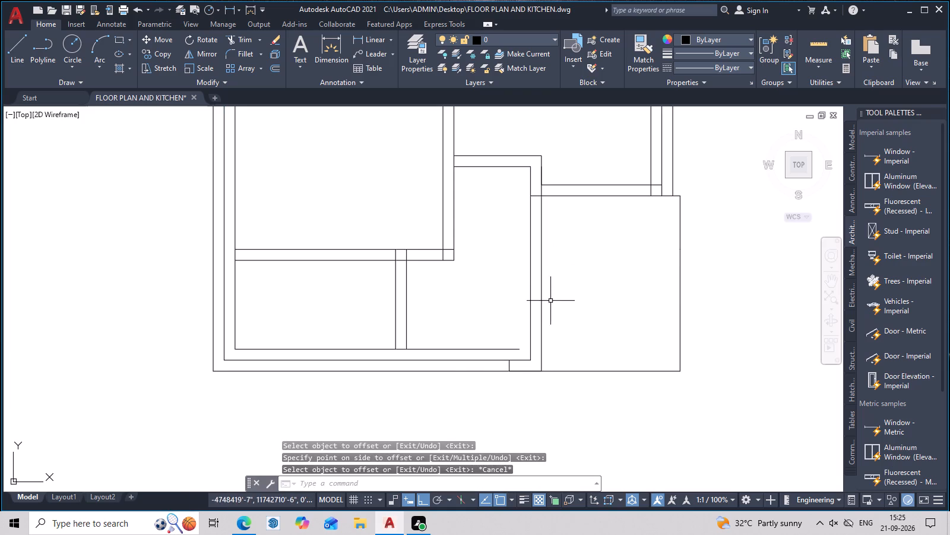
Explode the new offset outline into separate lines.
click(494, 370)
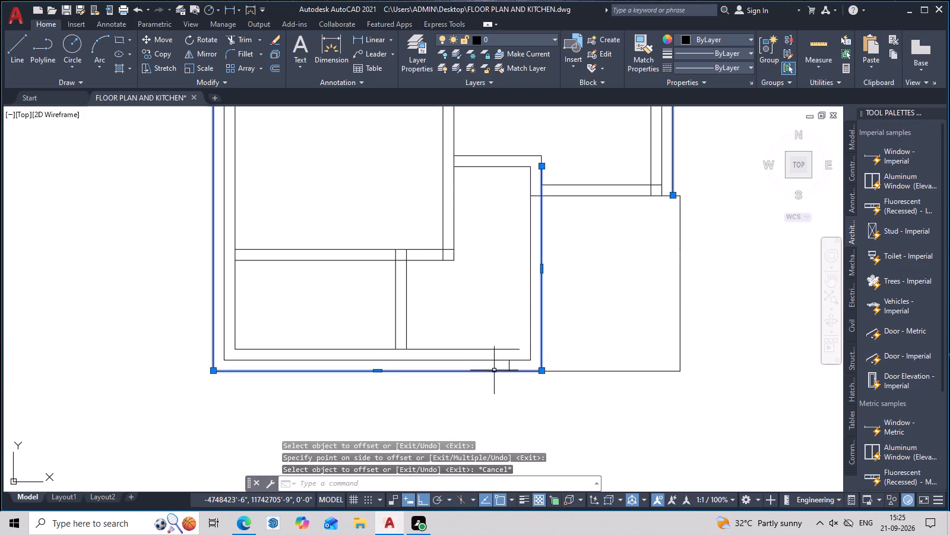
text(X)
key(space)
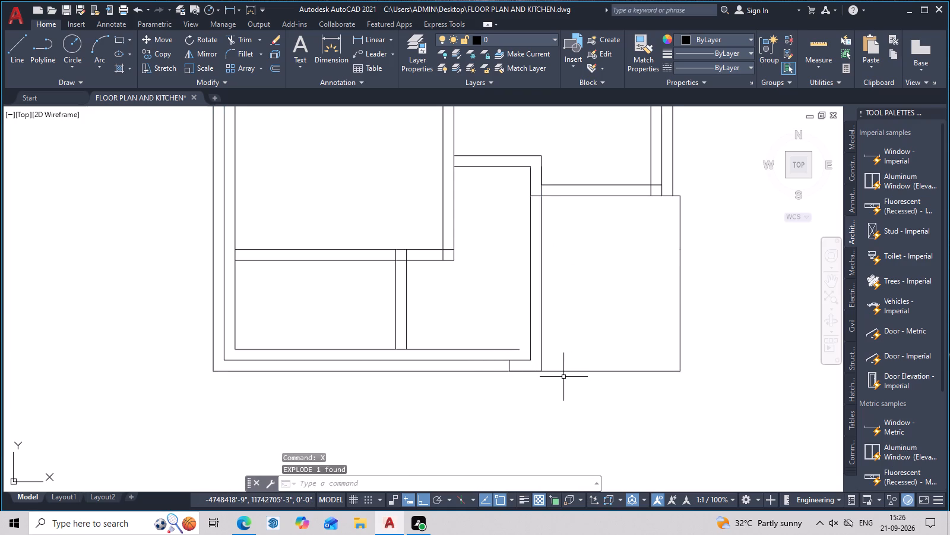
Trim away the exploded outline's south, west, north and east perimeter lines, keeping the vertical line beside the south-east room.
text(TR)
key(space)
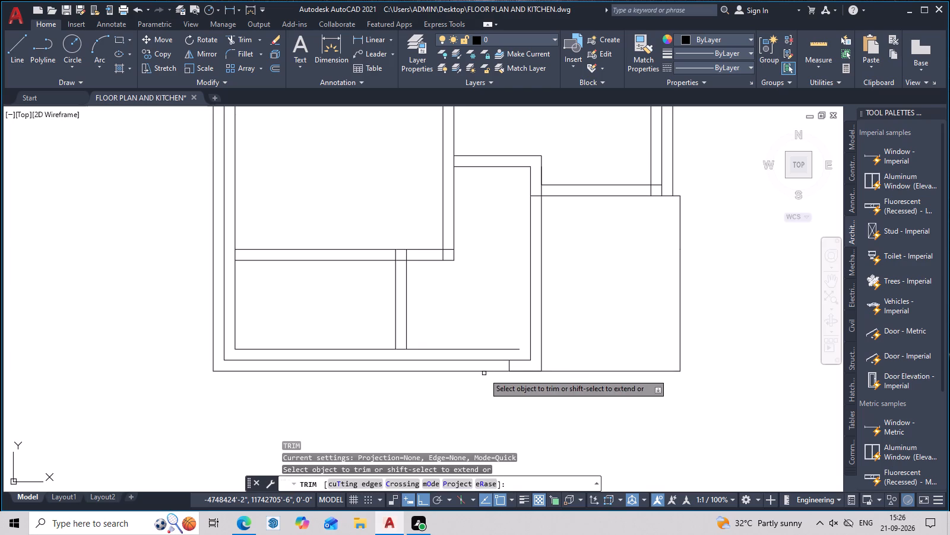
click(484, 370)
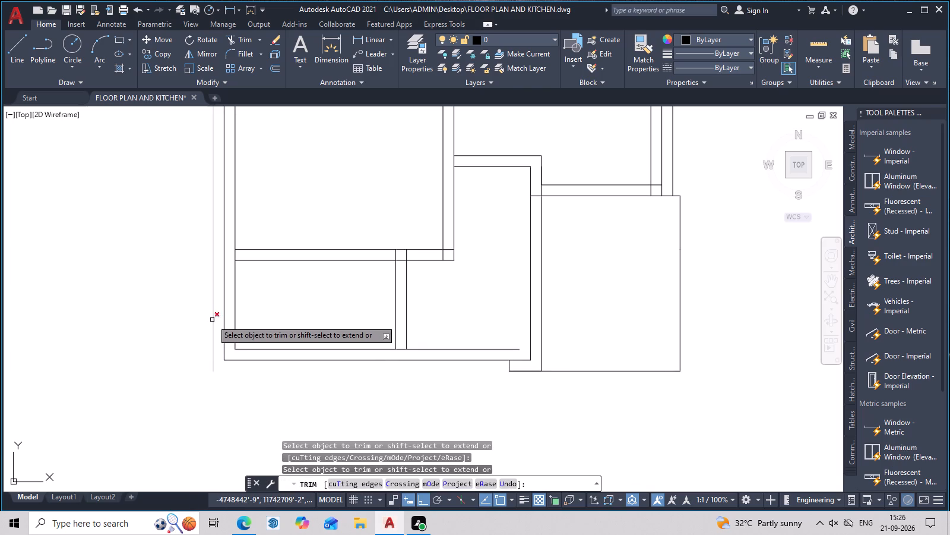
click(212, 320)
scroll(211, 320, down, 3)
middle_drag(210, 331, 211, 436)
scroll(277, 253, up, 3)
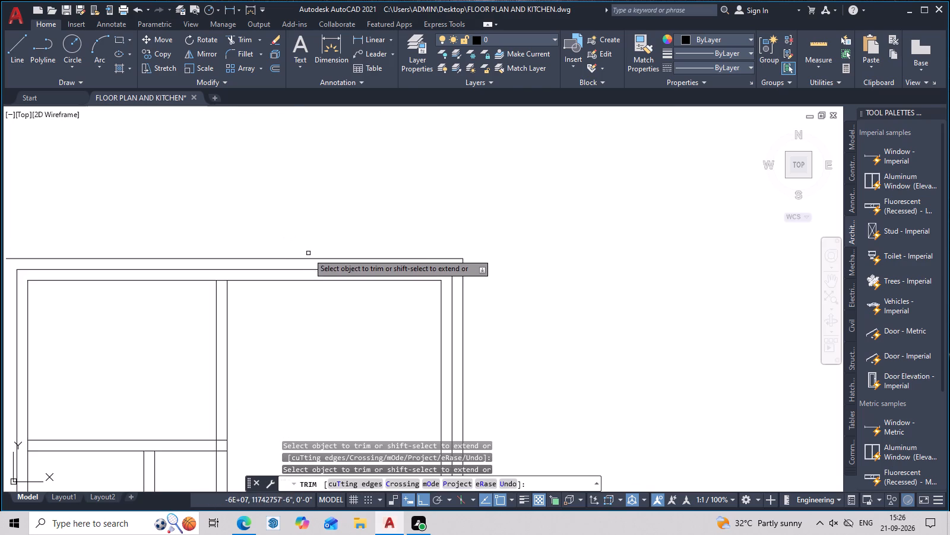
click(310, 257)
click(462, 297)
scroll(568, 301, down, 3)
middle_drag(566, 311, 604, 189)
middle_drag(604, 294, 613, 210)
scroll(585, 278, up, 4)
middle_drag(578, 292, 559, 412)
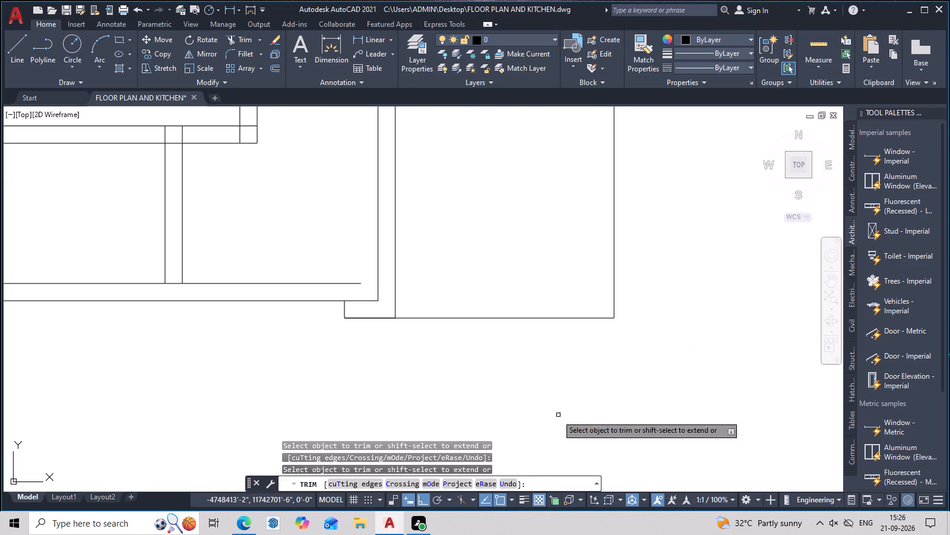
key(Escape)
Extend the inner line of the south wall east to the stepped wall's vertical line.
text(EX)
key(space)
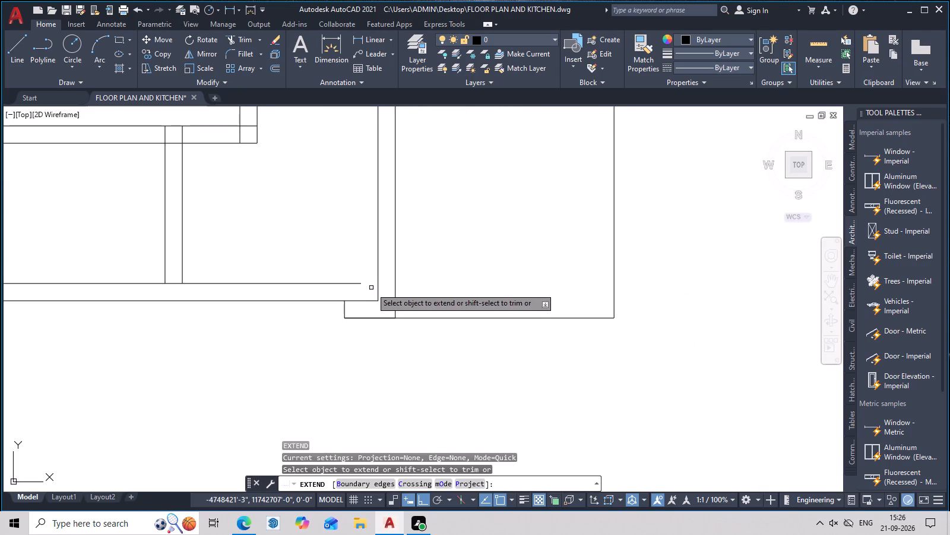
click(361, 285)
click(364, 278)
click(354, 285)
key(Escape)
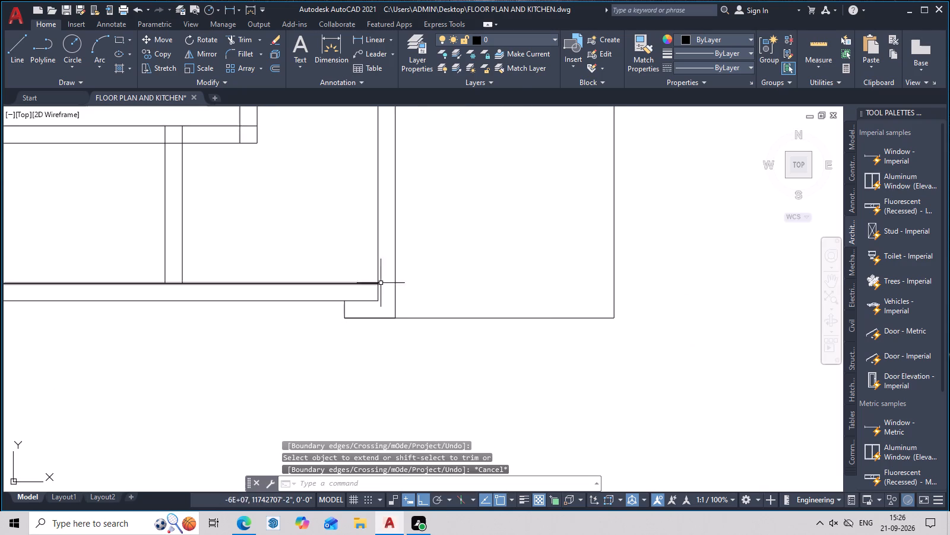
Quick-measure the southern rooms and the south wall.
scroll(382, 284, down, 3)
middle_drag(414, 292, 473, 377)
scroll(451, 358, up, 2)
middle_drag(467, 346, 512, 400)
middle_drag(518, 353, 546, 251)
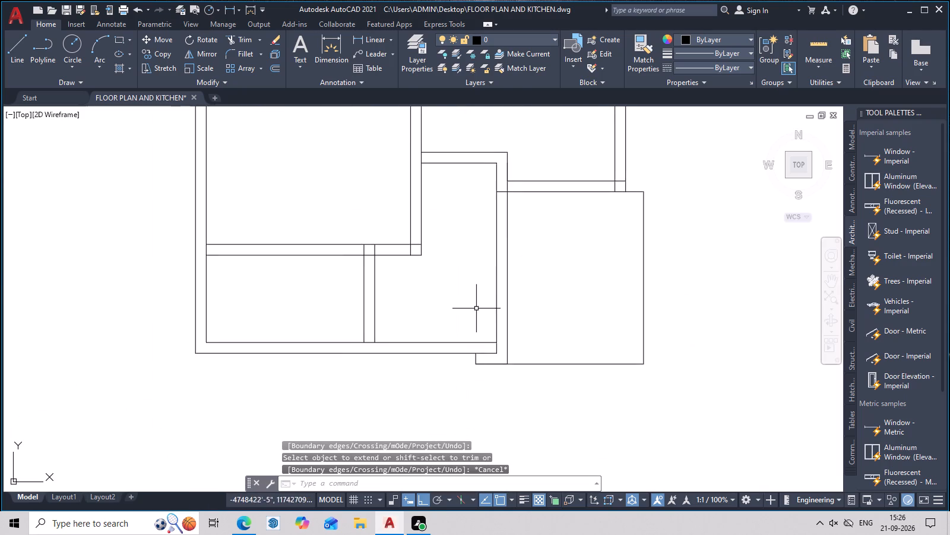
middle_click(467, 322)
scroll(467, 323, down, 1)
middle_drag(467, 322, 468, 350)
scroll(472, 344, down, 1)
middle_drag(479, 380, 512, 200)
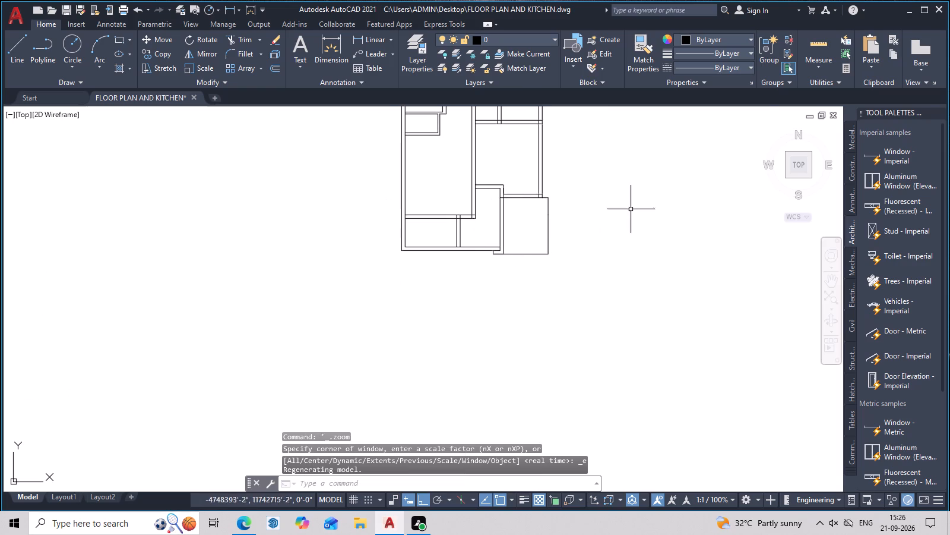
click(807, 43)
scroll(462, 230, up, 1)
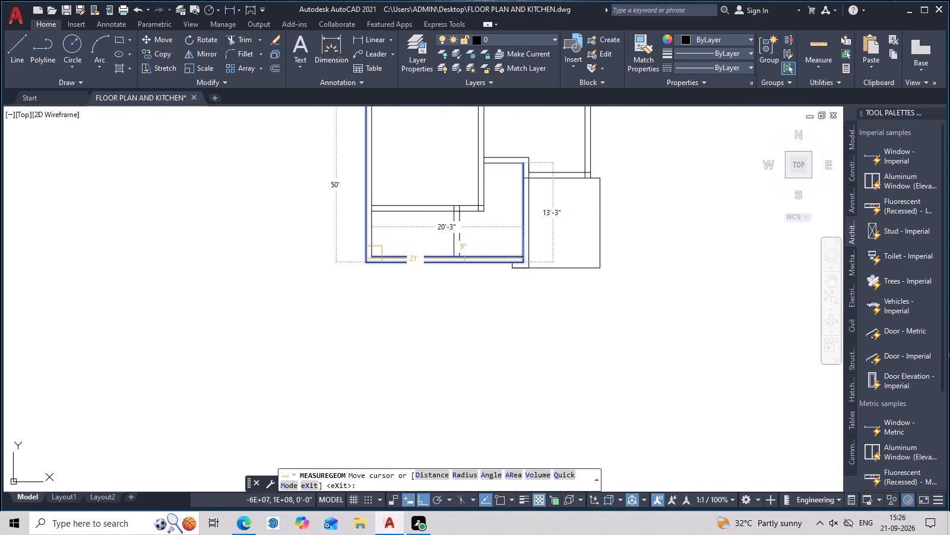
scroll(470, 254, up, 2)
key(Escape)
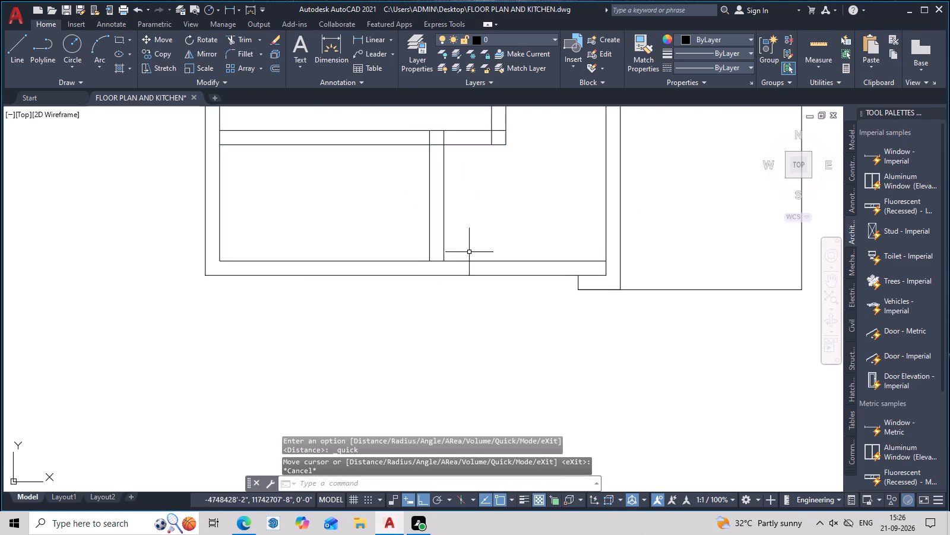
Examine the whole floor plan, especially the stepped wall and the southern rooms.
middle_drag(469, 252, 454, 260)
scroll(531, 256, down, 1)
middle_drag(531, 256, 518, 329)
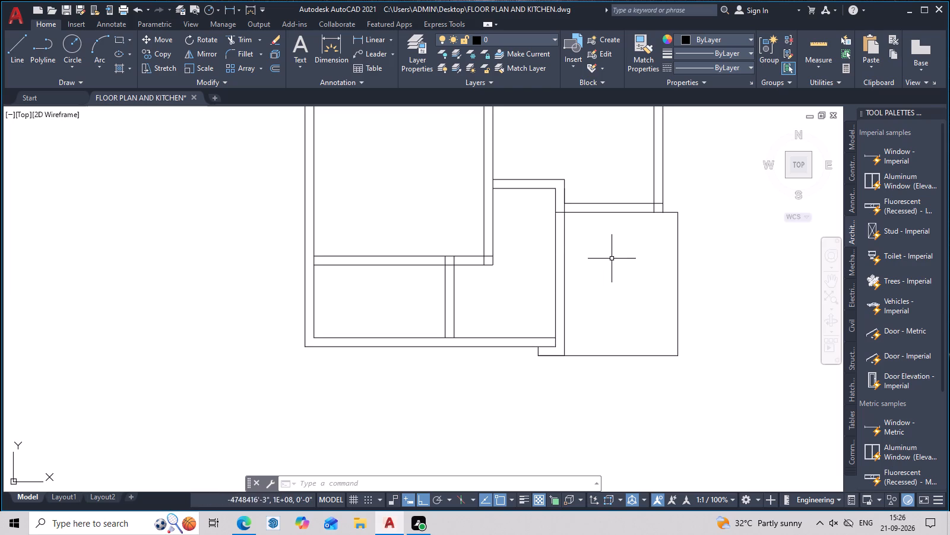
scroll(601, 258, down, 4)
middle_drag(599, 260, 588, 310)
scroll(579, 307, up, 2)
middle_drag(579, 303, 572, 311)
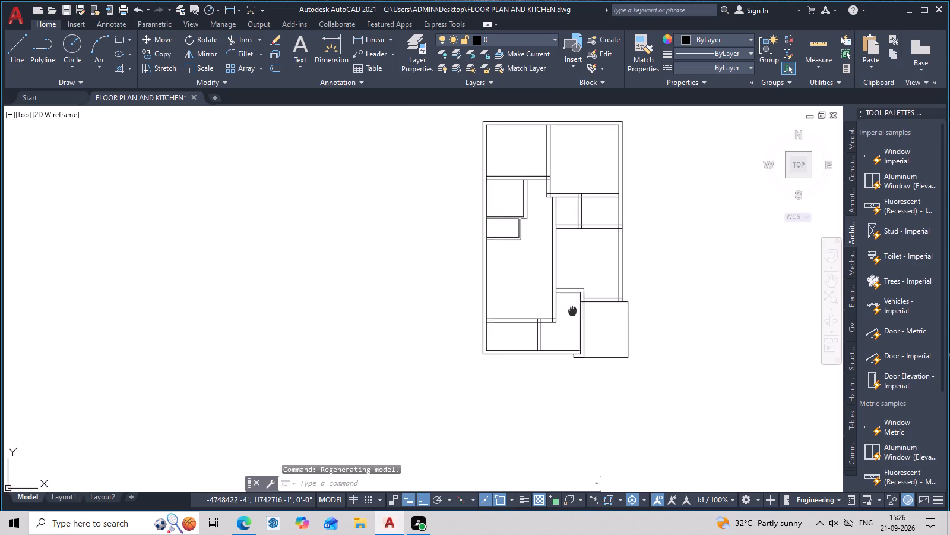
middle_drag(572, 311, 537, 361)
scroll(520, 329, up, 2)
middle_drag(514, 317, 505, 261)
middle_drag(522, 329, 520, 235)
scroll(529, 265, down, 2)
middle_drag(549, 285, 549, 287)
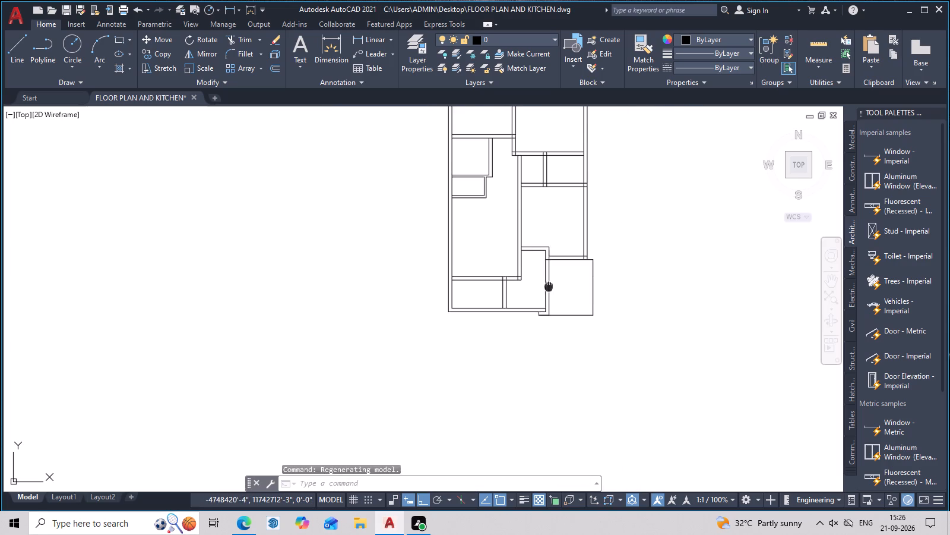
middle_drag(549, 287, 549, 336)
scroll(537, 349, up, 2)
middle_drag(542, 337, 559, 278)
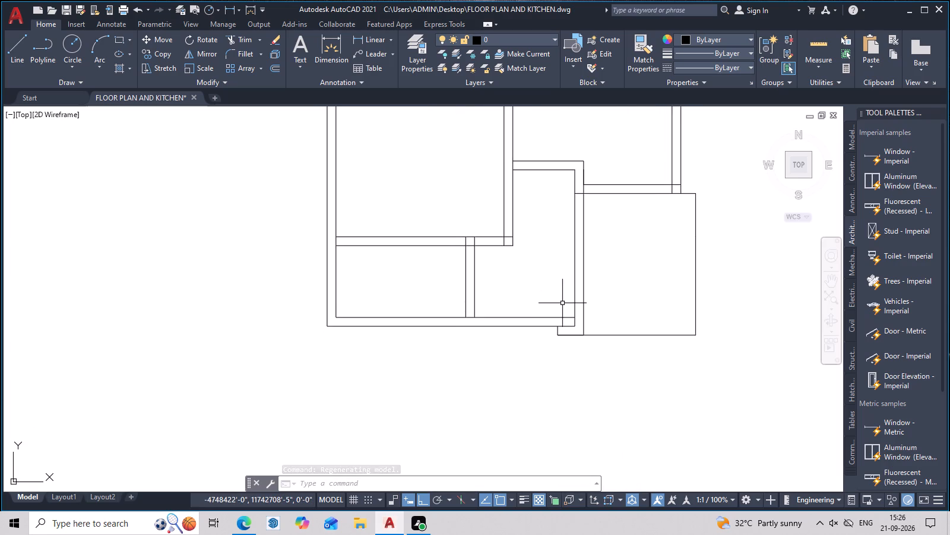
scroll(565, 310, down, 3)
middle_drag(566, 312, 566, 361)
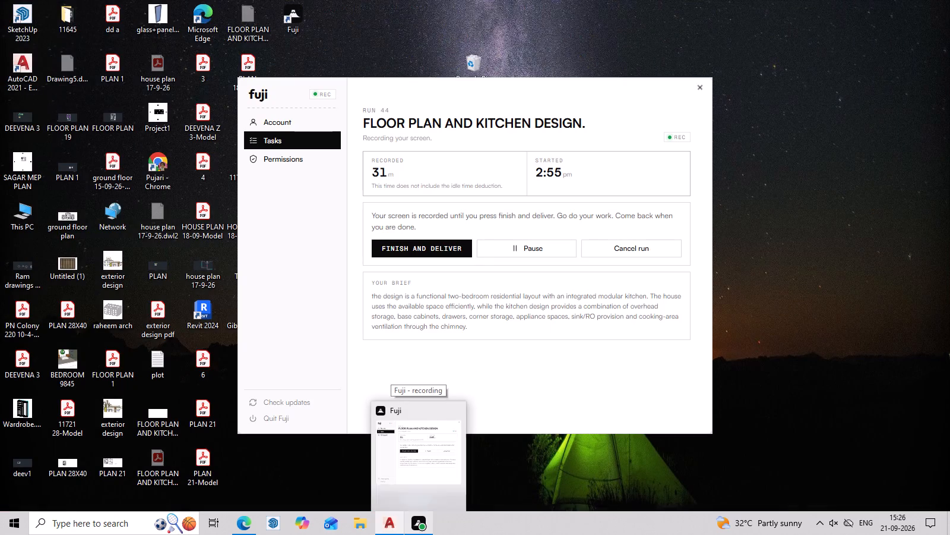
middle_drag(637, 231, 608, 243)
scroll(596, 244, up, 1)
middle_drag(562, 260, 556, 203)
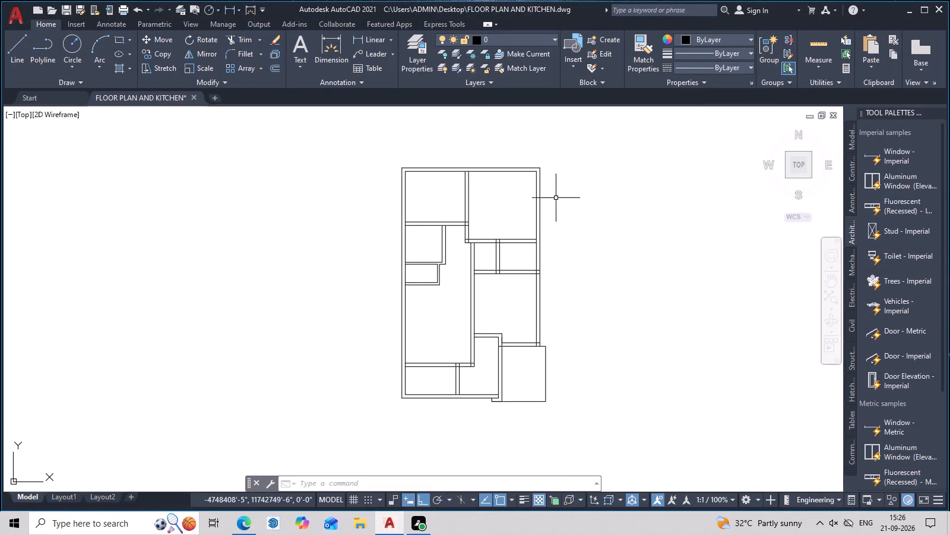
middle_drag(511, 341, 509, 285)
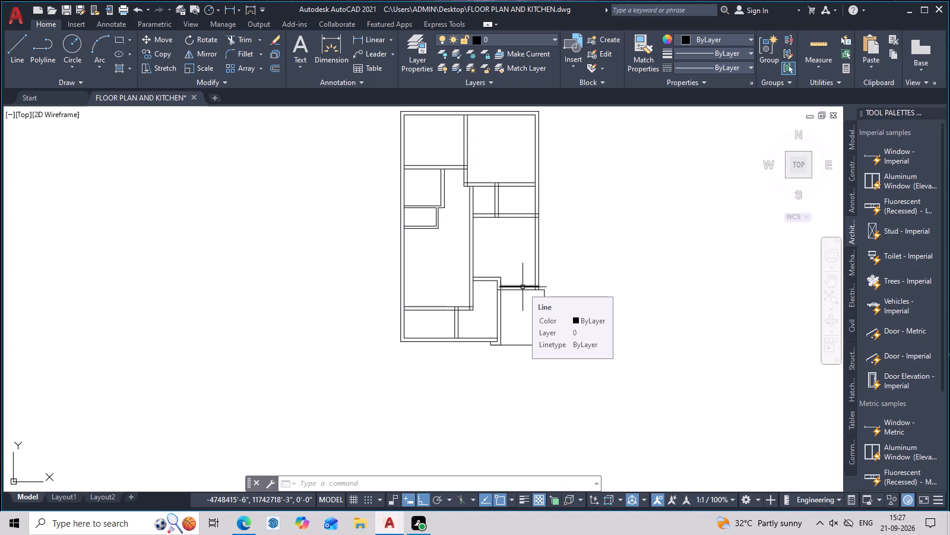
middle_drag(499, 240, 506, 189)
scroll(486, 228, up, 2)
middle_drag(484, 241, 484, 226)
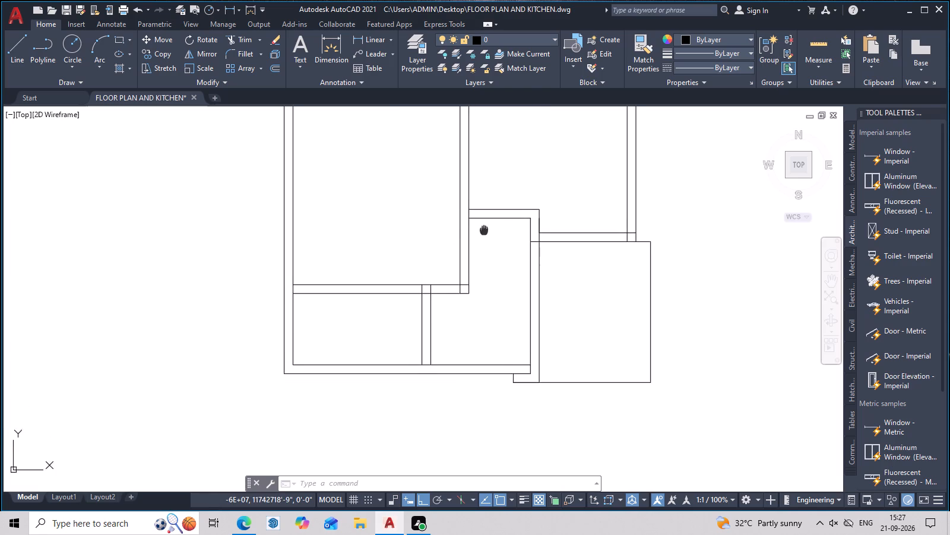
middle_drag(484, 226, 484, 222)
middle_drag(511, 320, 504, 411)
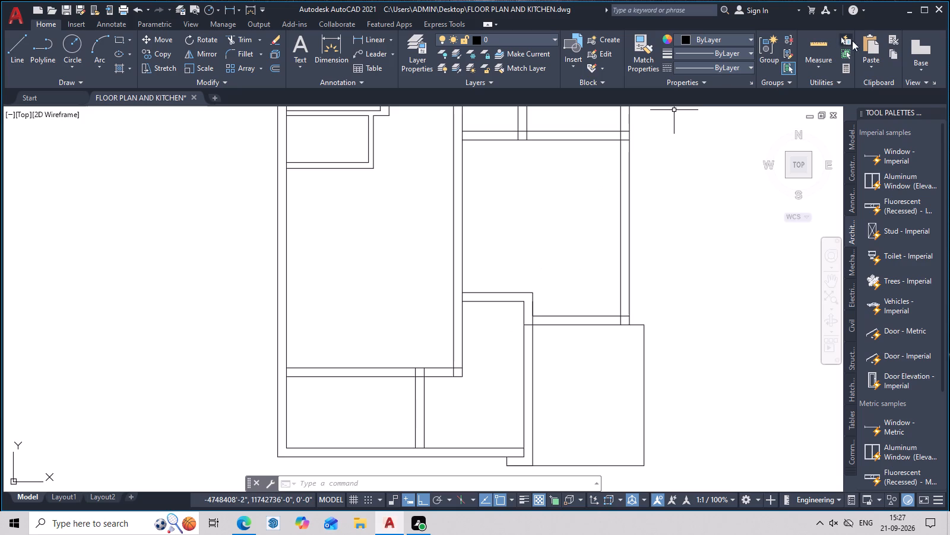
Quick-measure the southern rooms and the passage beside the stepped wall.
click(806, 42)
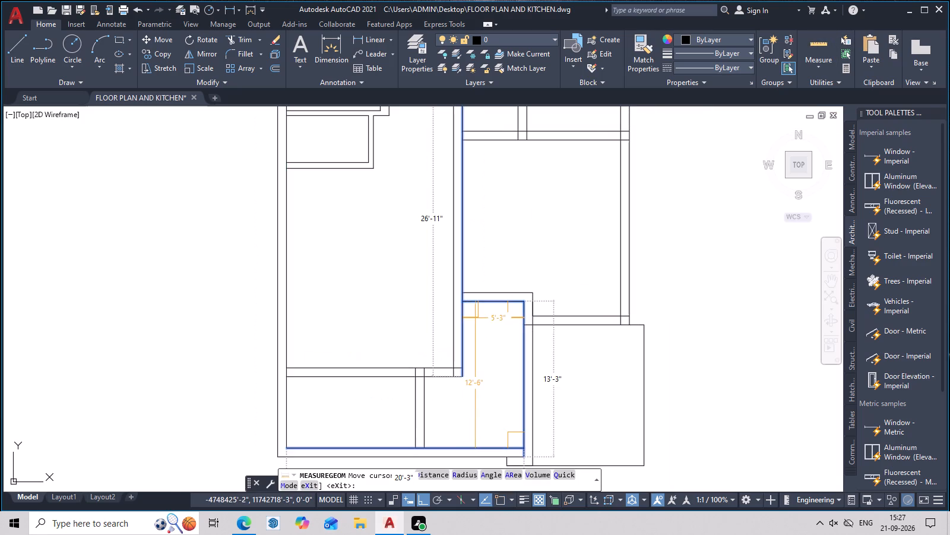
scroll(483, 306, up, 2)
middle_drag(476, 316, 499, 200)
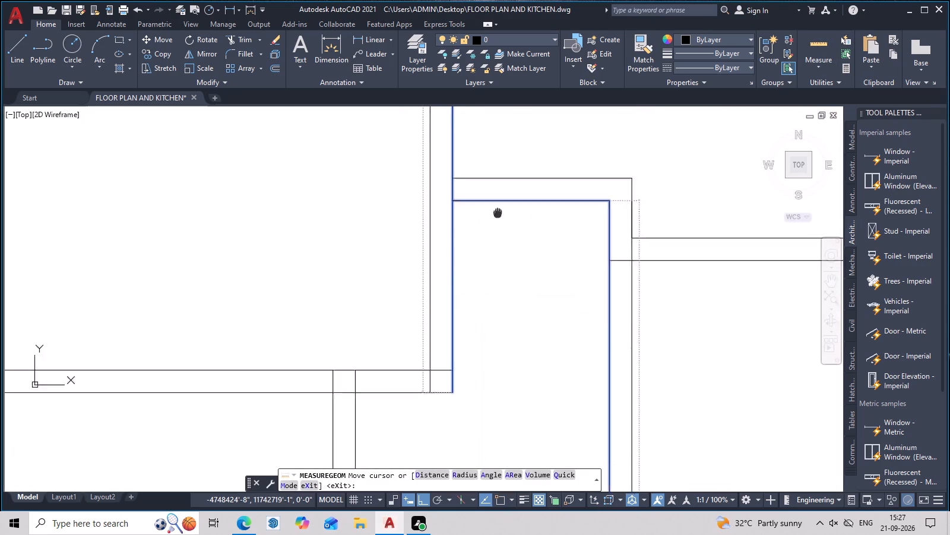
middle_drag(499, 200, 504, 173)
scroll(511, 223, down, 2)
middle_drag(520, 299, 530, 264)
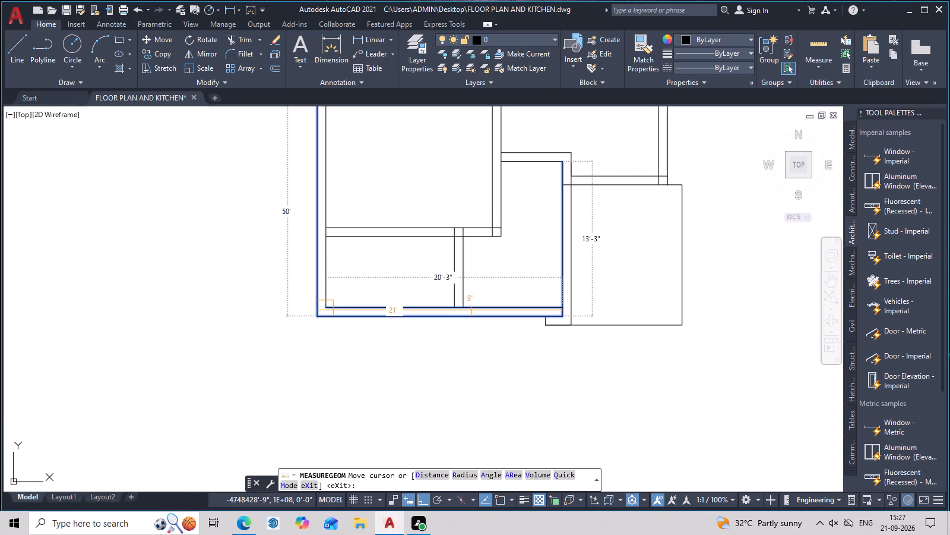
middle_drag(482, 304, 501, 313)
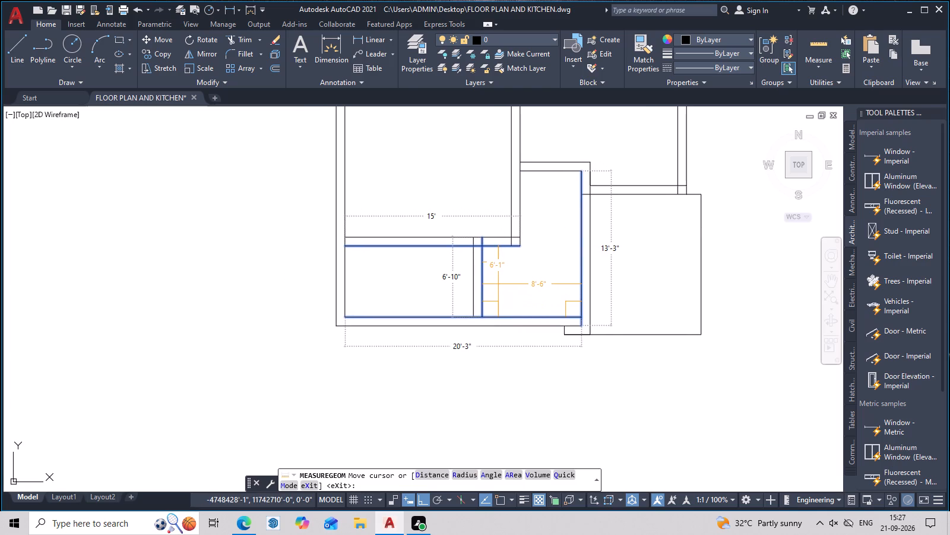
key(Escape)
Erase the two vertical partition lines between the southern rooms.
drag(498, 284, 449, 282)
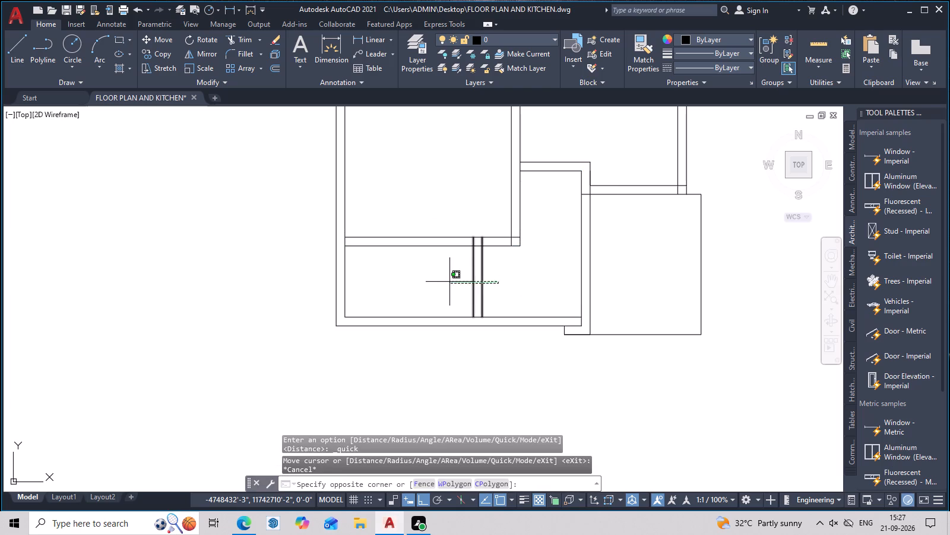
drag(449, 282, 446, 282)
click(446, 282)
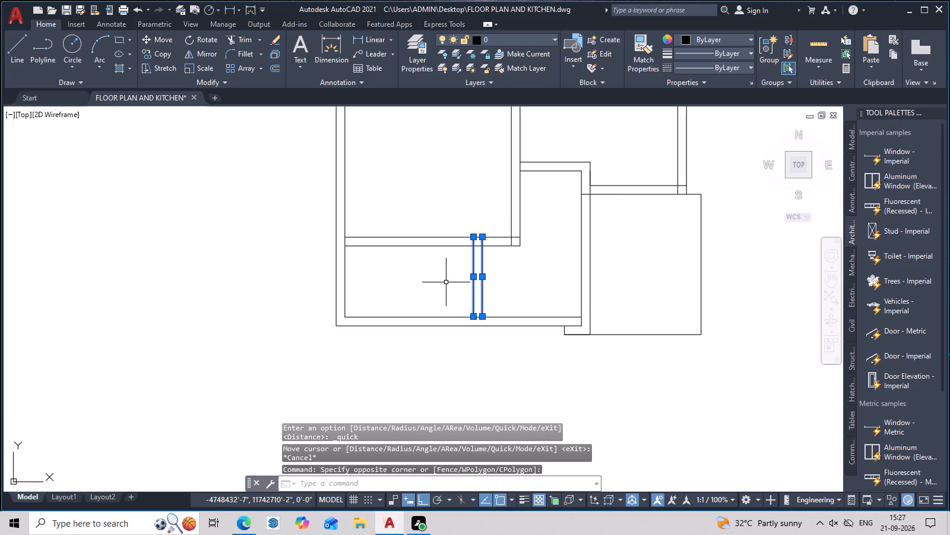
key(BackSpace)
key(Delete)
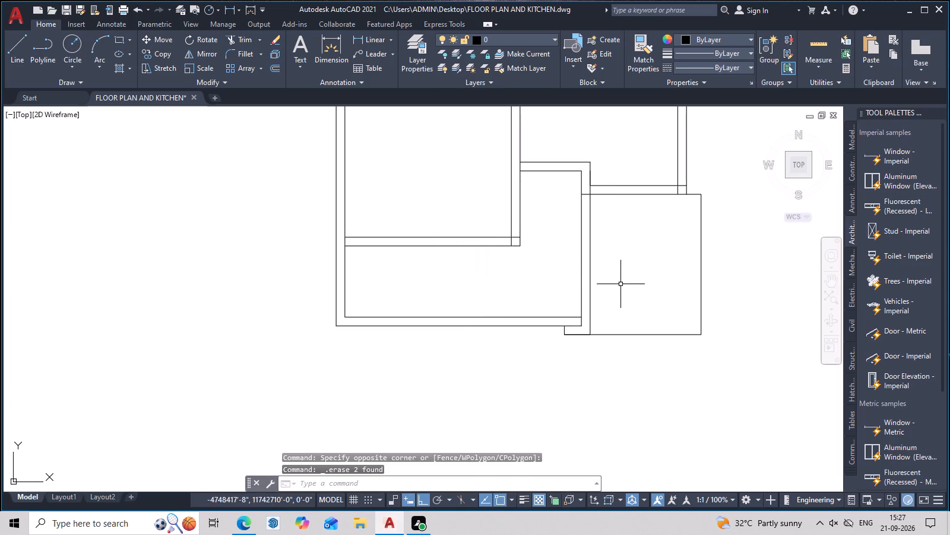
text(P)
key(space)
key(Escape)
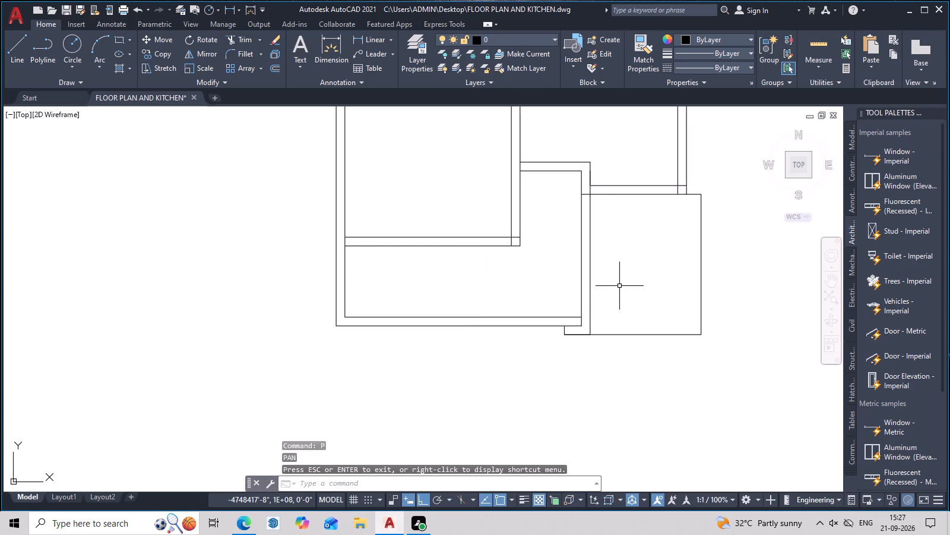
Set the offset distance to 7' and try to offset the joined outer outline along the stepped wall.
text(O 7)
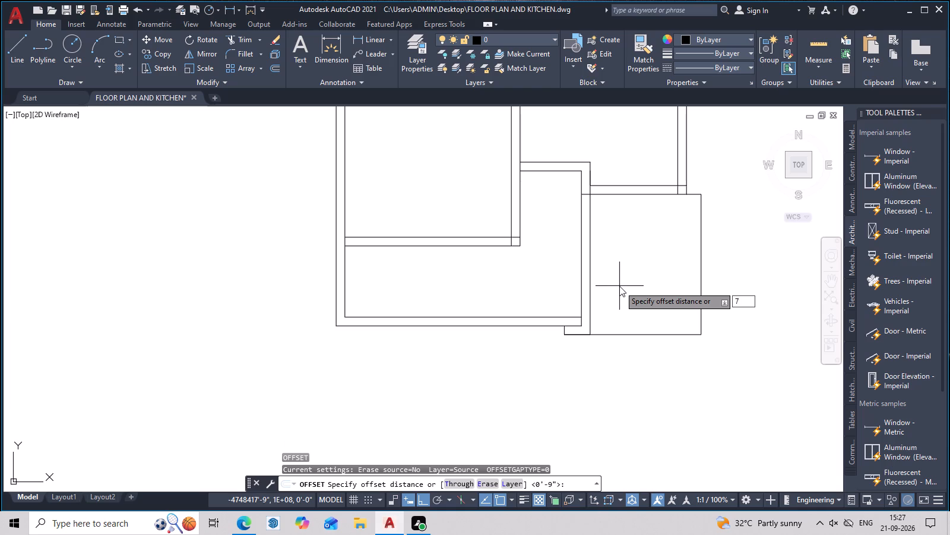
key(semicolon)
key(BackSpace)
text(')
key(space)
click(580, 295)
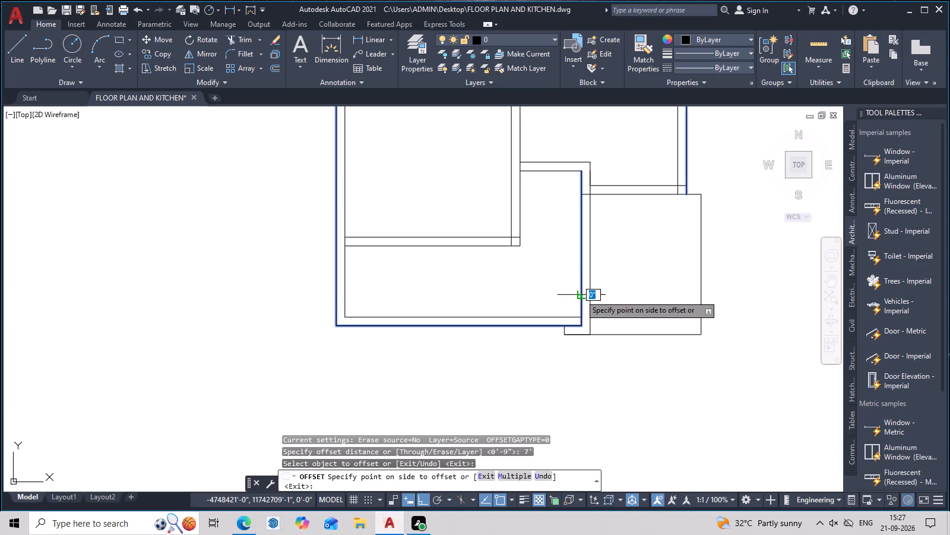
key(Escape)
Explode the plan's outer outline into separate lines.
click(521, 325)
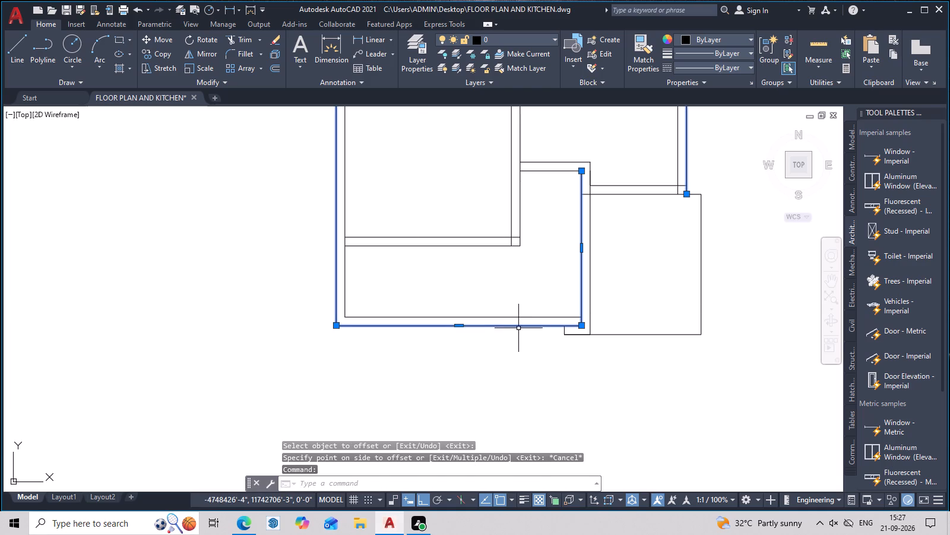
text(X)
key(space)
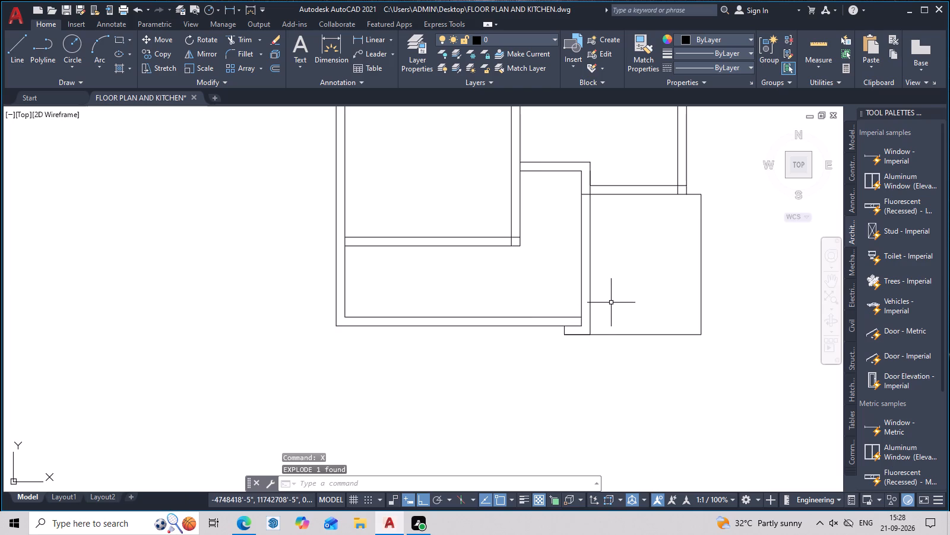
Offset the stepped wall's inner vertical line 7' to the west.
text(O)
key(space)
key(space)
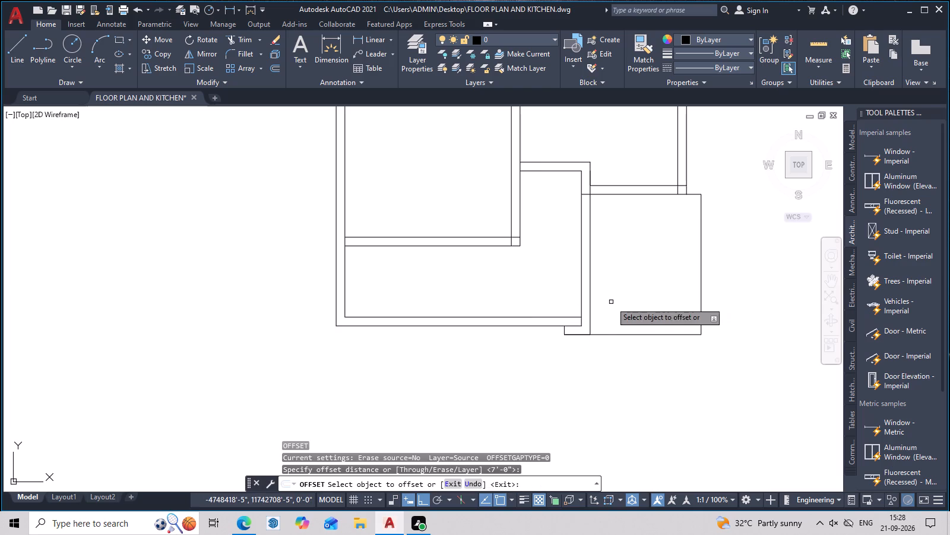
click(580, 278)
click(522, 279)
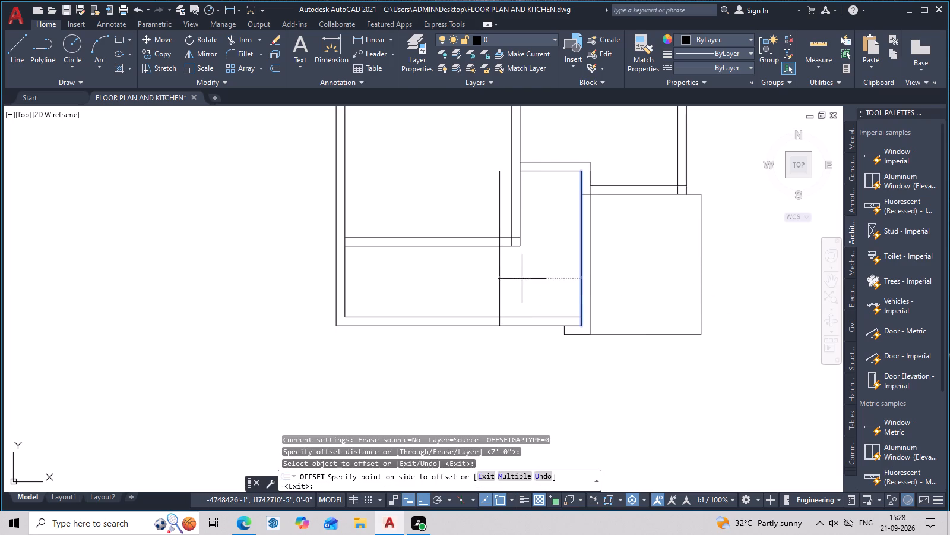
key(Escape)
Offset the new vertical line 9 inches to the west to form the southern partition.
text(O 9)
key(space)
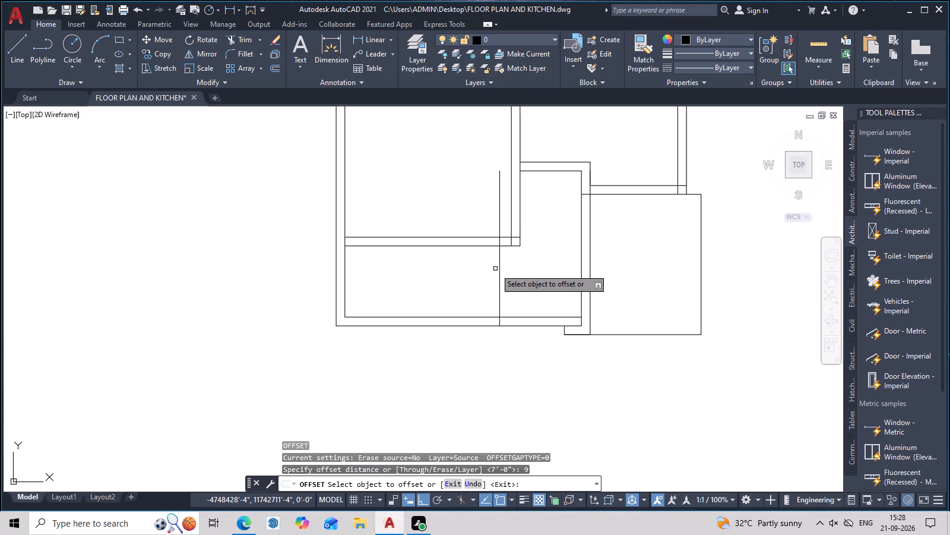
click(501, 266)
click(472, 275)
key(Escape)
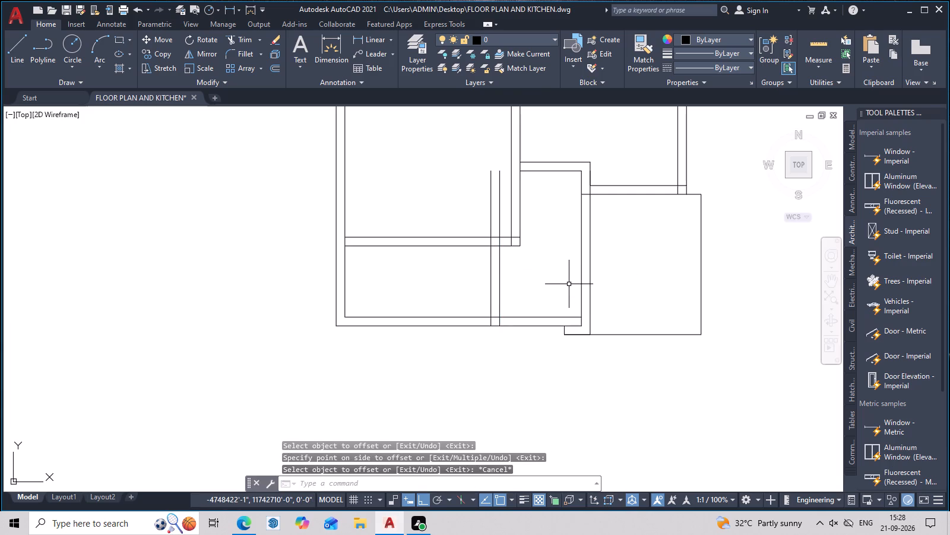
Trim the new partition lines where they extend north of the horizontal wall above the southern rooms.
text(TR)
key(space)
scroll(507, 207, up, 2)
drag(499, 206, 418, 226)
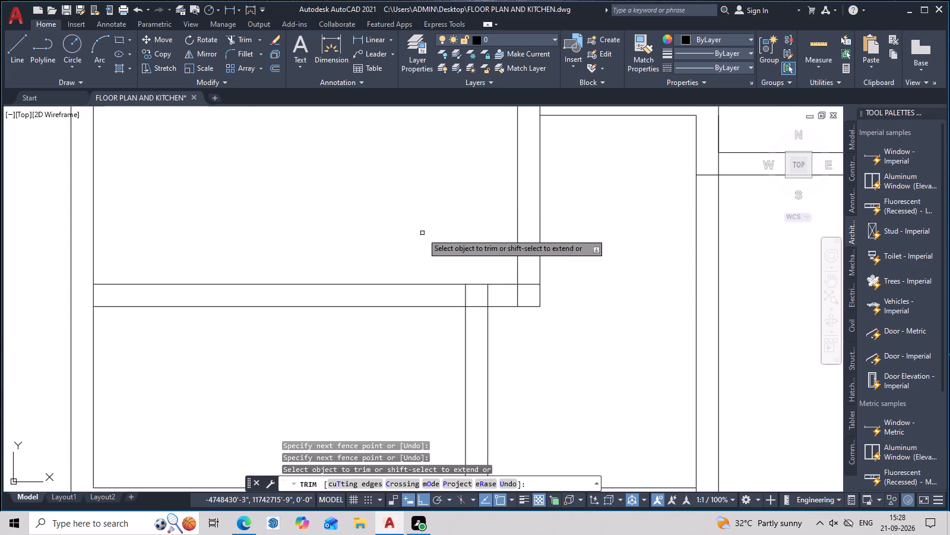
key(Escape)
Trim the partition lines inside the horizontal wall and the overlapping lines at that wall's south-east corner.
scroll(526, 351, down, 2)
middle_drag(543, 362, 543, 260)
scroll(557, 294, up, 2)
middle_drag(557, 292, 557, 294)
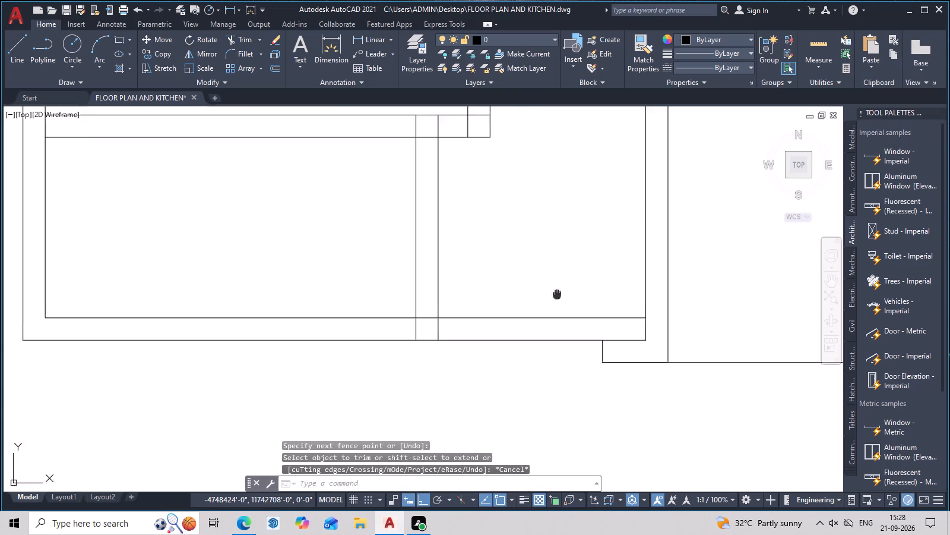
middle_drag(557, 294, 548, 346)
scroll(445, 175, up, 1)
middle_drag(464, 225, 509, 287)
text(TR)
key(space)
scroll(466, 257, up, 2)
drag(460, 235, 302, 209)
drag(443, 225, 529, 212)
drag(587, 212, 617, 209)
drag(638, 158, 635, 193)
scroll(630, 206, down, 5)
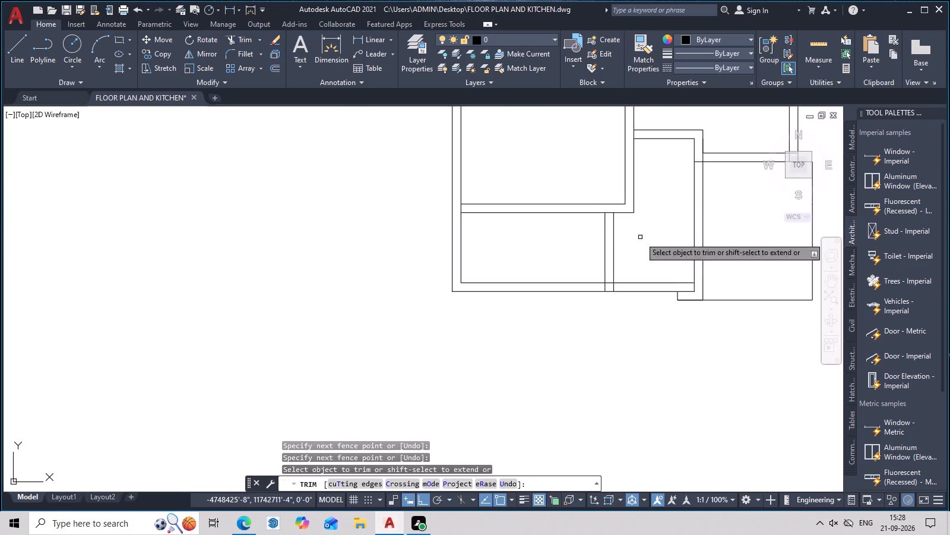
Trim the lines crossing the stepped wall where it meets the horizontal wall north of the south-east room.
middle_drag(641, 244, 511, 384)
scroll(582, 277, up, 2)
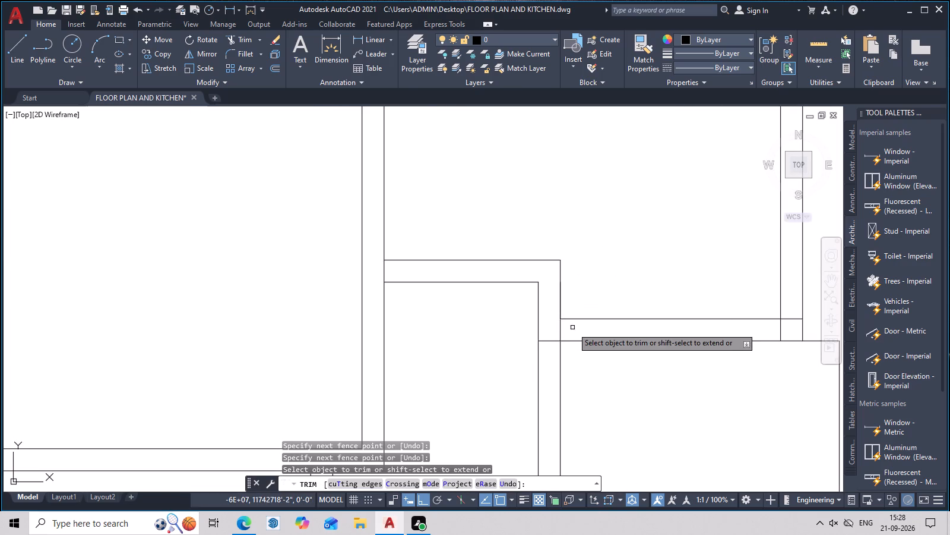
drag(571, 328, 555, 325)
drag(553, 329, 553, 342)
key(Escape)
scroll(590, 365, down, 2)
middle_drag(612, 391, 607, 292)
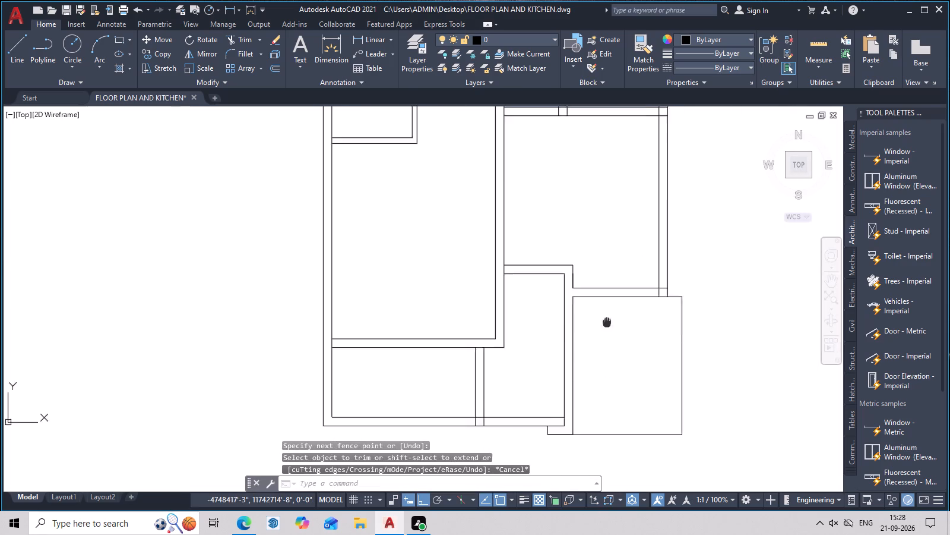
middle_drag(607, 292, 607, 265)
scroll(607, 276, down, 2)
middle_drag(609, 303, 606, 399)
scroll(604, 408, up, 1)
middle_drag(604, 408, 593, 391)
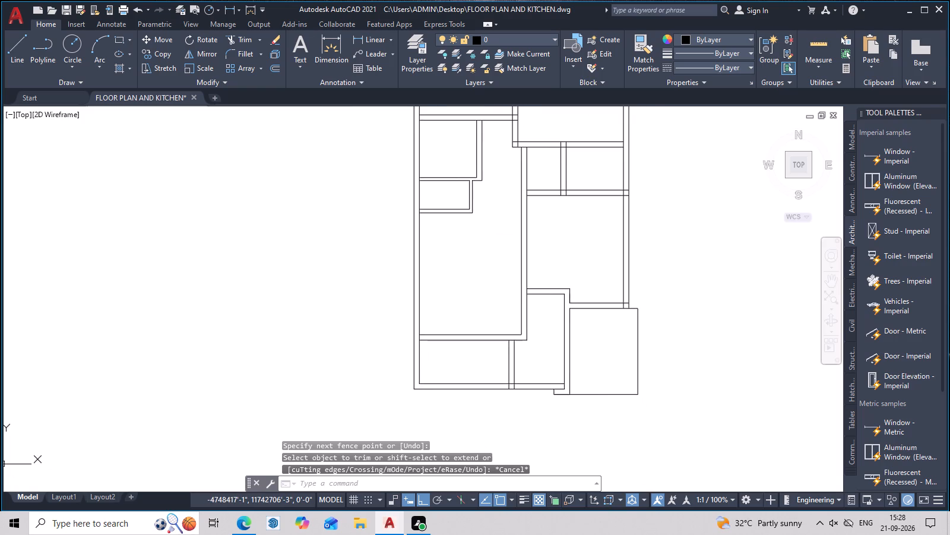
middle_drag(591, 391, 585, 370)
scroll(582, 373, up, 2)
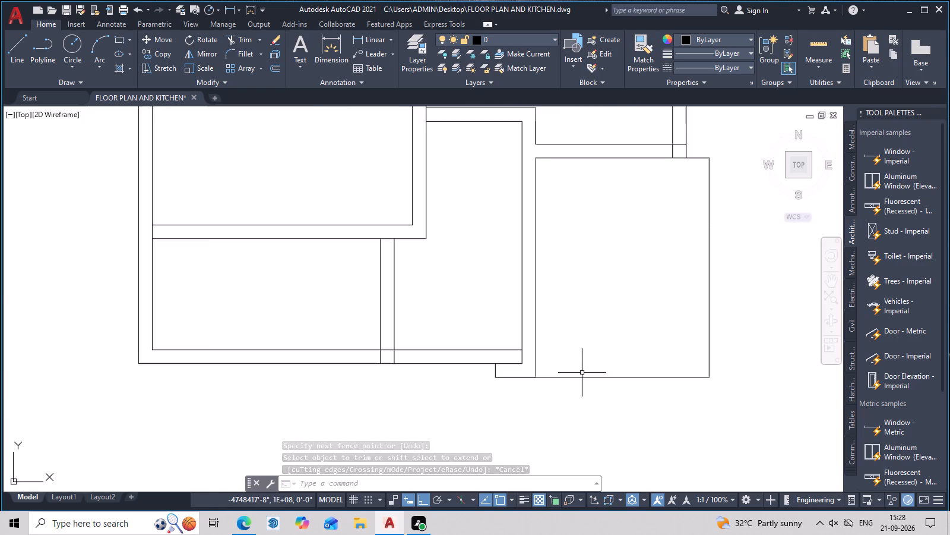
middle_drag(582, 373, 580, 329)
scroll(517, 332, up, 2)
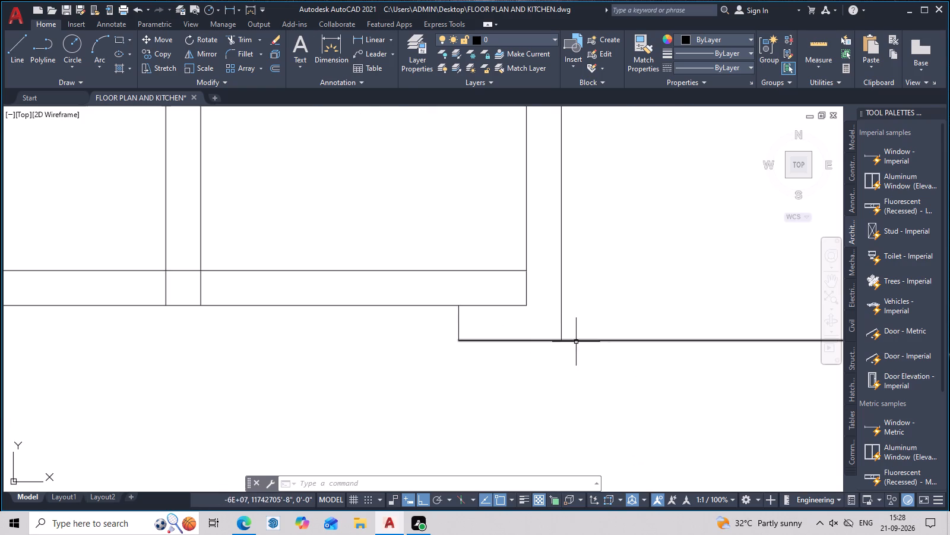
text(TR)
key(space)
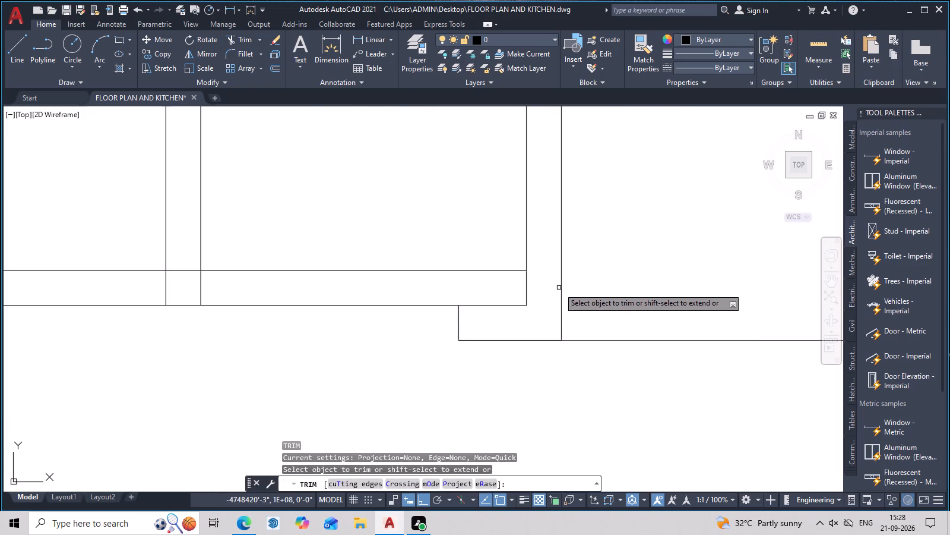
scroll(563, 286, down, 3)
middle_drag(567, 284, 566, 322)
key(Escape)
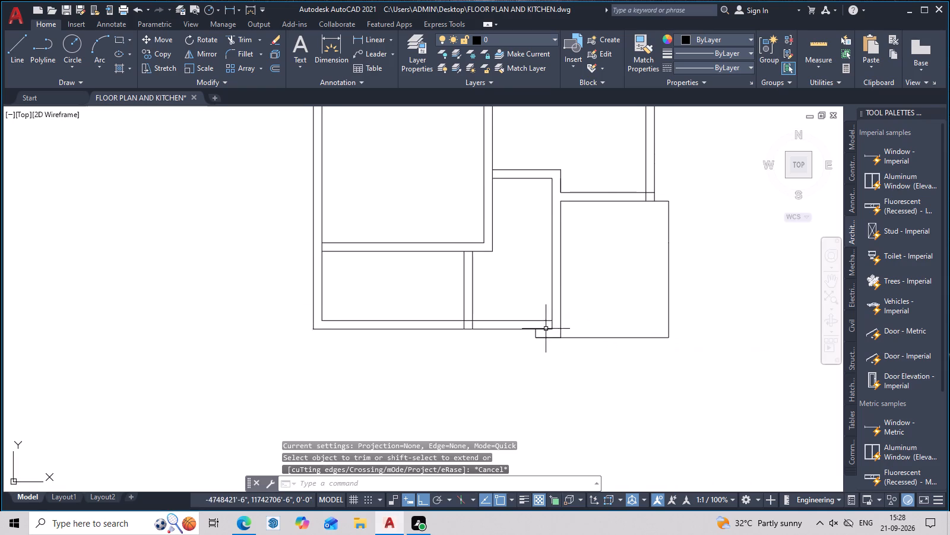
Extend the southern wall's outer line east to meet the west edge line of the south-east room.
text(EX)
key(space)
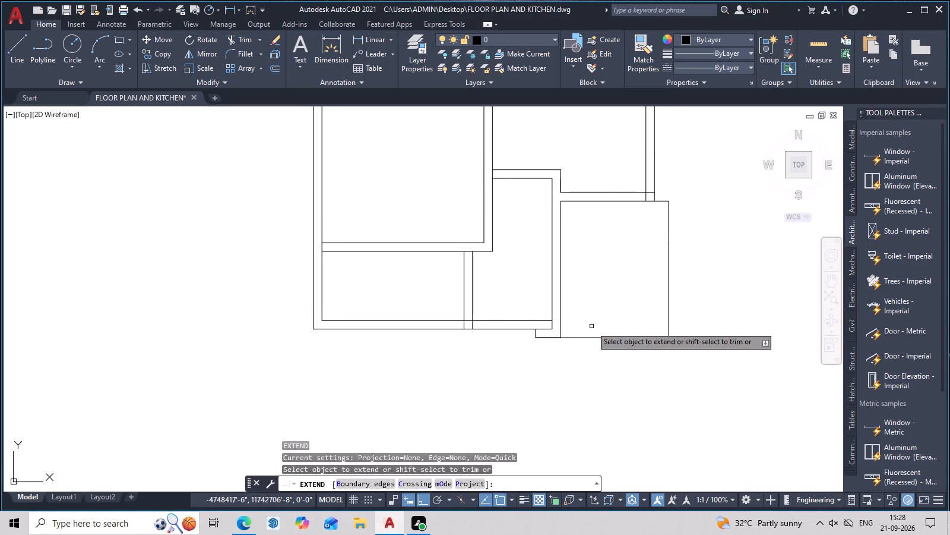
click(549, 328)
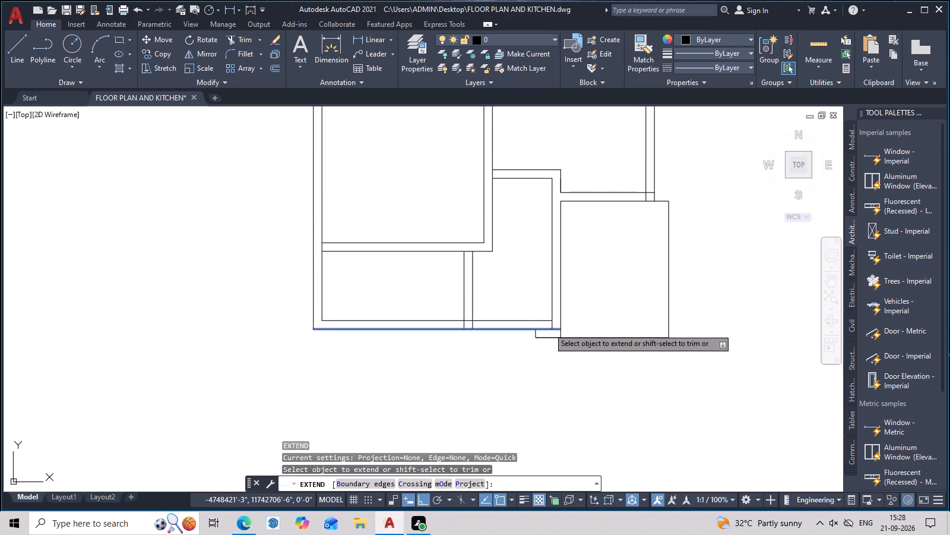
key(Escape)
Trim the vertical line ends inside and below the southern wall at its corner beside the south-east room.
text(TR)
key(space)
scroll(572, 316, up, 2)
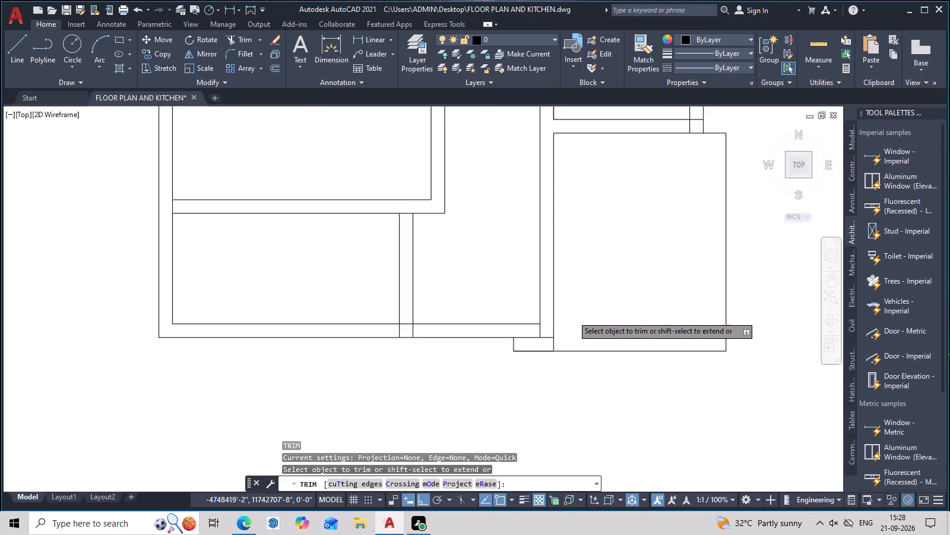
click(542, 362)
scroll(555, 355, down, 1)
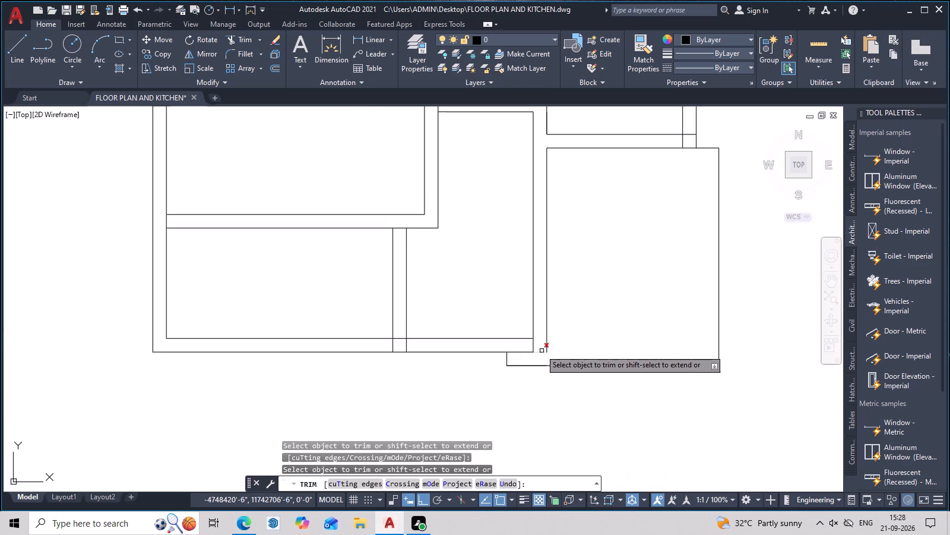
scroll(535, 347, up, 3)
drag(533, 343, 471, 345)
scroll(537, 282, down, 3)
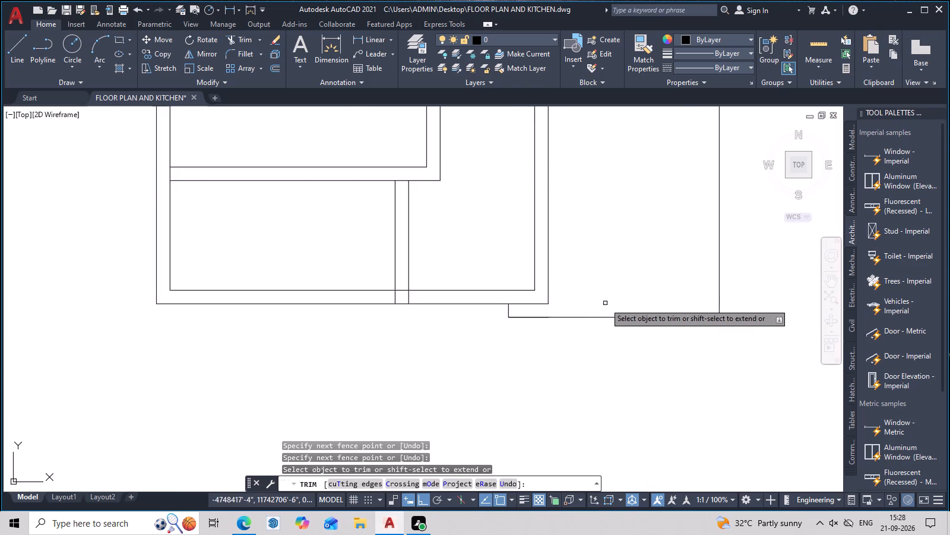
Trim the crossing lines where the east wall meets the horizontal wall just north of the south-east room.
scroll(617, 309, down, 2)
middle_drag(621, 314, 623, 383)
scroll(658, 285, up, 5)
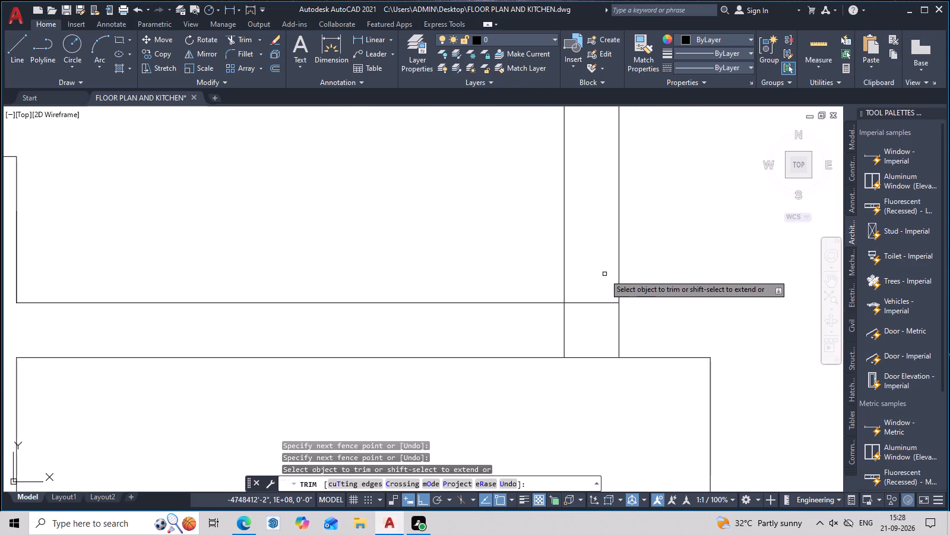
drag(596, 267, 594, 332)
drag(579, 328, 513, 335)
Trim the crossing lines where the partition between the two northern rooms meets the north-west and north-east rooms' southern walls.
scroll(583, 303, down, 6)
middle_drag(624, 309, 638, 382)
scroll(556, 269, up, 5)
middle_drag(543, 271, 726, 270)
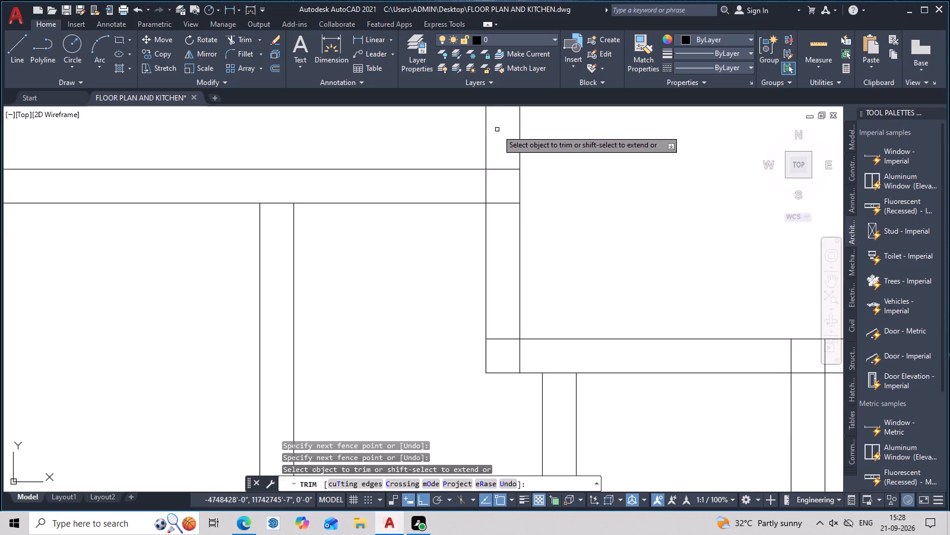
drag(499, 132, 503, 216)
drag(496, 190, 444, 194)
drag(505, 319, 506, 348)
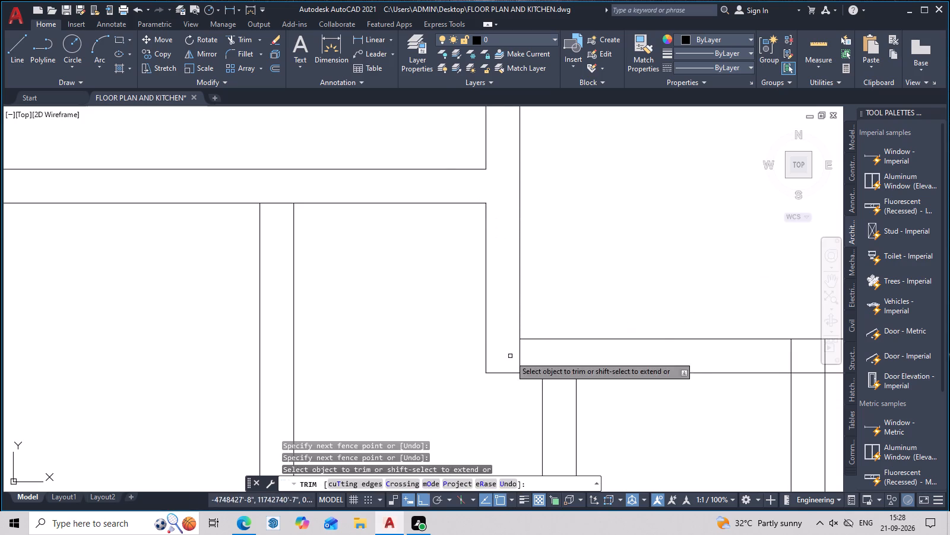
drag(540, 347, 495, 353)
key(Escape)
Draw a 9-inch horizontal line across the southern partition, a short distance north of the southern wall.
scroll(564, 335, down, 5)
middle_drag(600, 327, 584, 224)
scroll(582, 280, up, 2)
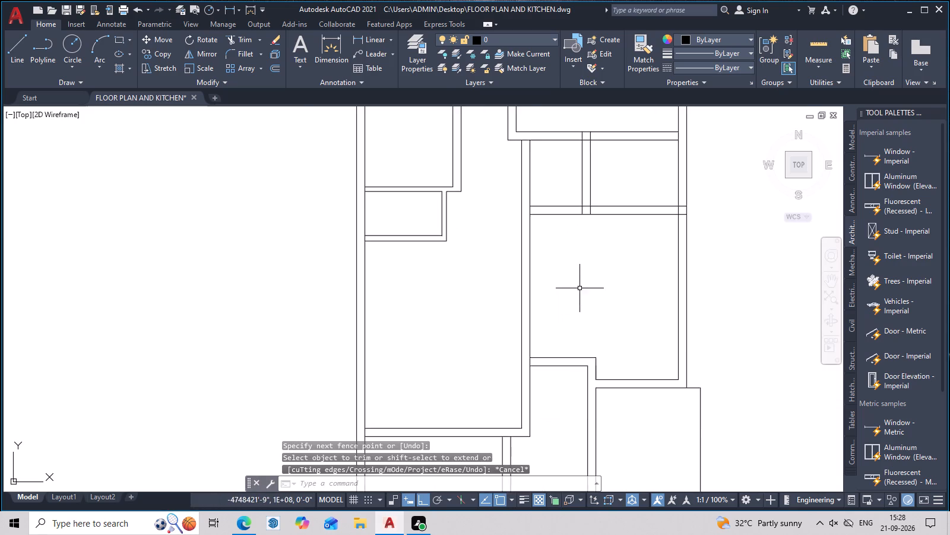
middle_drag(577, 292, 577, 210)
middle_drag(548, 342, 557, 275)
middle_drag(562, 361, 562, 324)
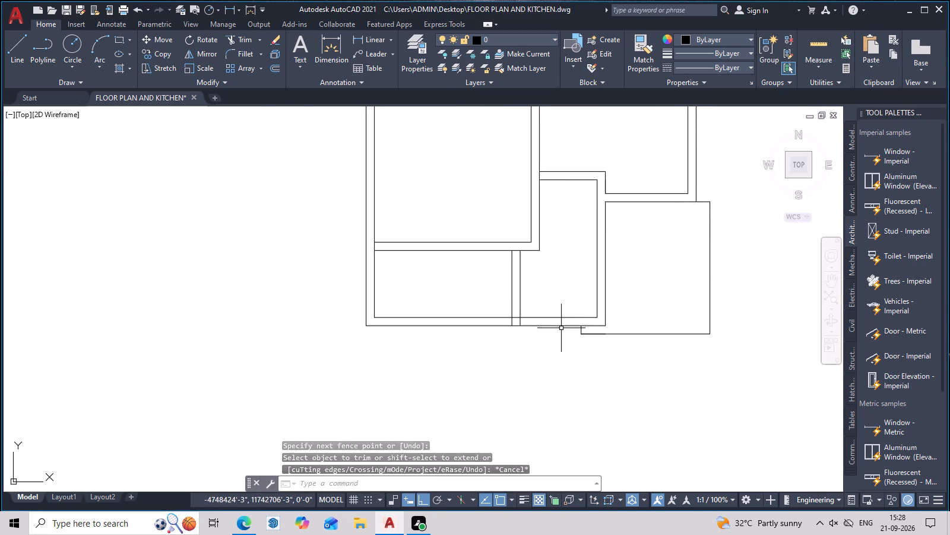
scroll(556, 331, up, 1)
middle_drag(555, 332, 557, 299)
middle_drag(547, 313, 563, 256)
scroll(563, 256, up, 1)
middle_drag(560, 272, 560, 400)
text(L)
key(space)
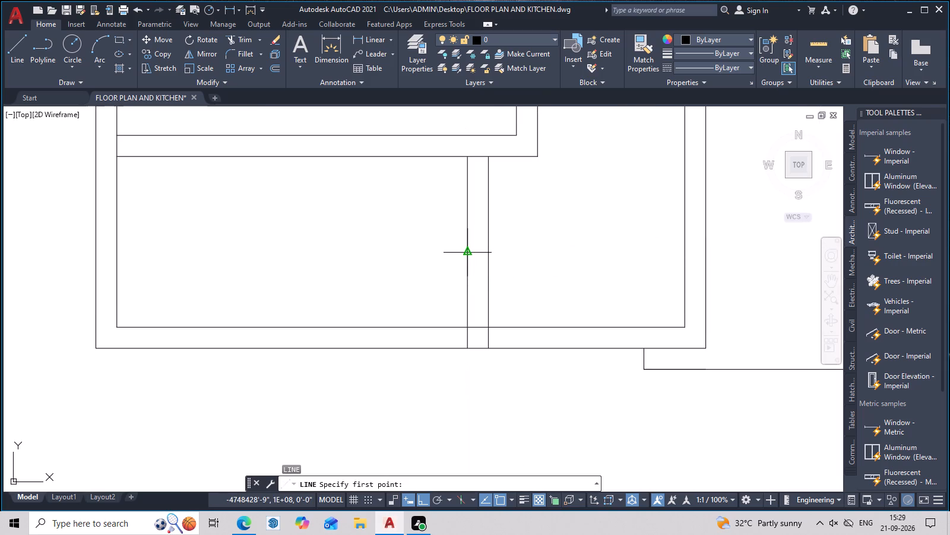
click(467, 282)
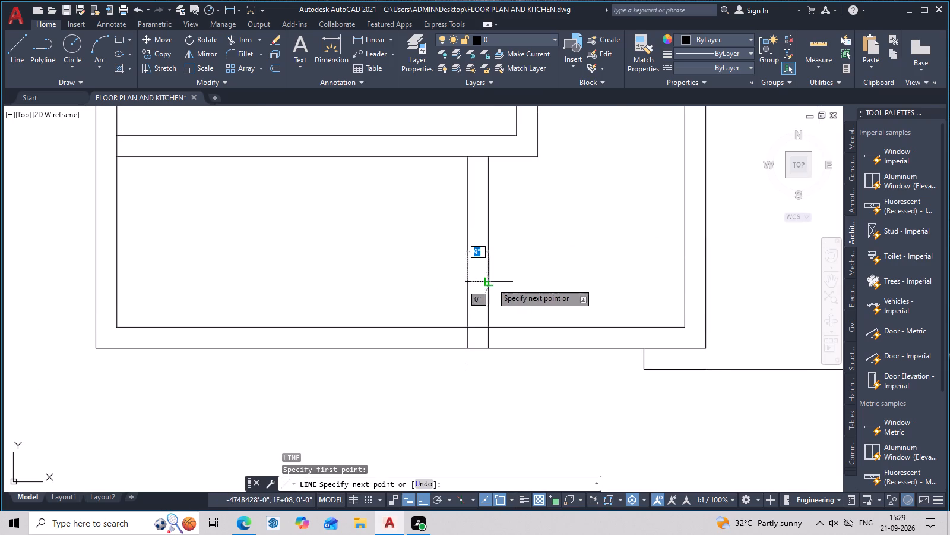
click(493, 283)
key(Escape)
Trim away both partition lines north of the new cross line, leaving a short wall stub.
text(TR)
key(space)
drag(509, 232, 429, 245)
Trim the southern wall's inner line across the stub and the stub's west line inside that wall.
scroll(511, 246, down, 2)
middle_drag(523, 246, 527, 357)
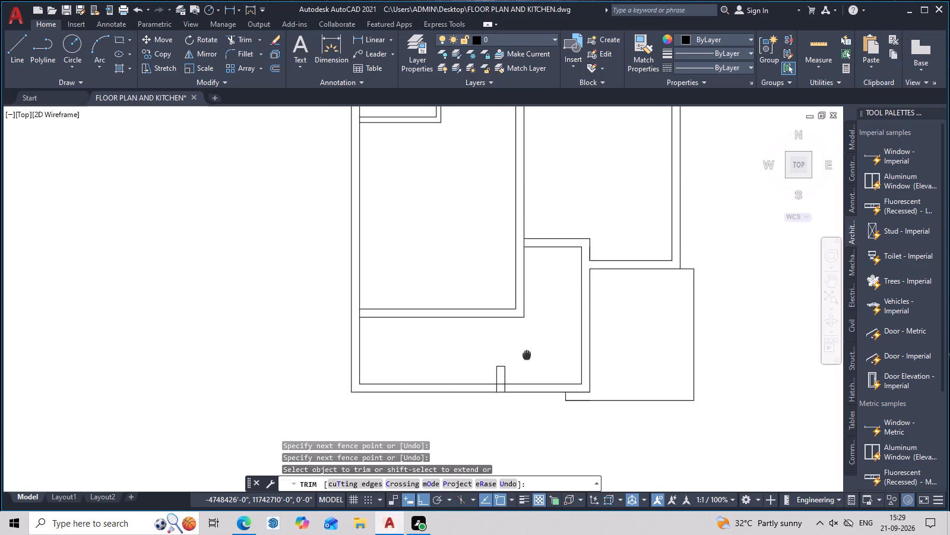
middle_drag(527, 357, 527, 366)
middle_drag(527, 366, 535, 304)
scroll(524, 348, up, 2)
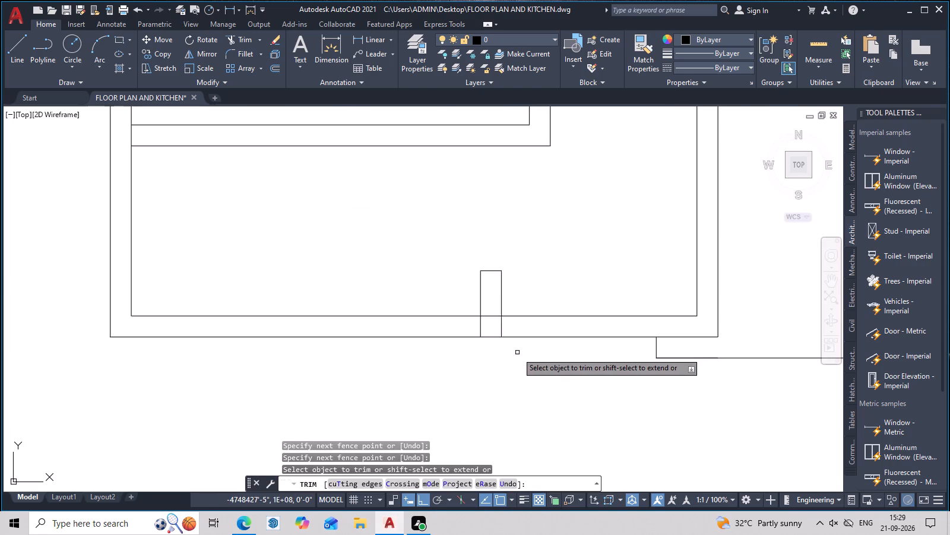
middle_drag(515, 347, 571, 329)
scroll(550, 303, up, 3)
drag(547, 257, 541, 314)
drag(487, 342, 419, 324)
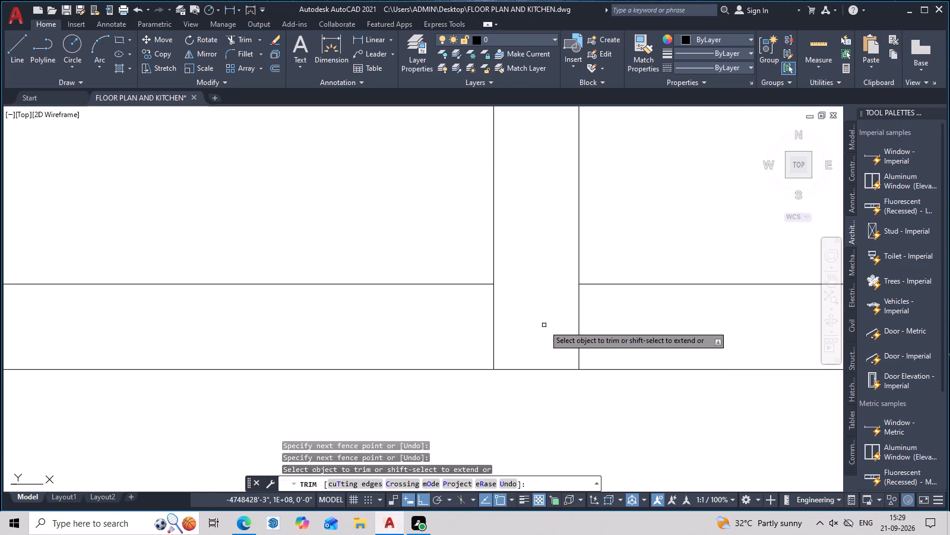
drag(531, 322, 429, 314)
scroll(502, 320, down, 5)
middle_drag(533, 350, 535, 427)
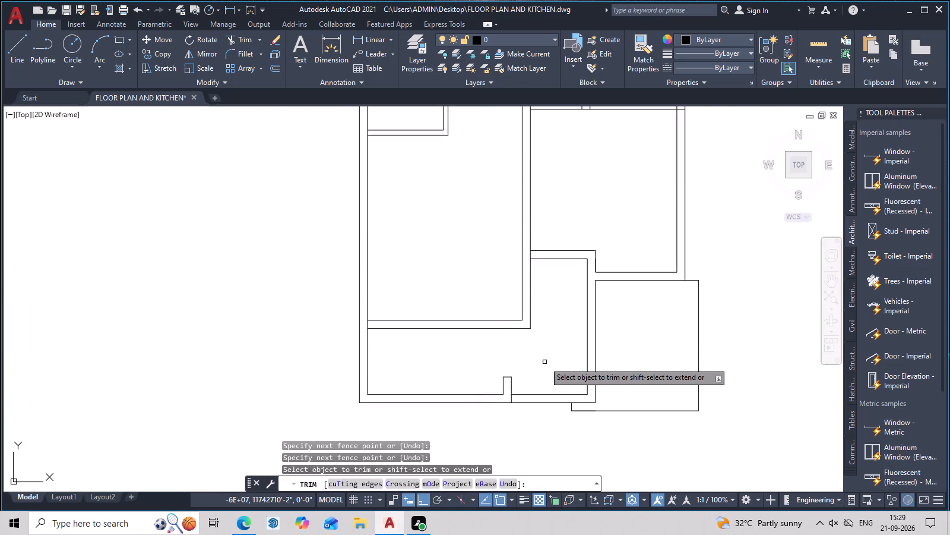
middle_drag(544, 362, 521, 367)
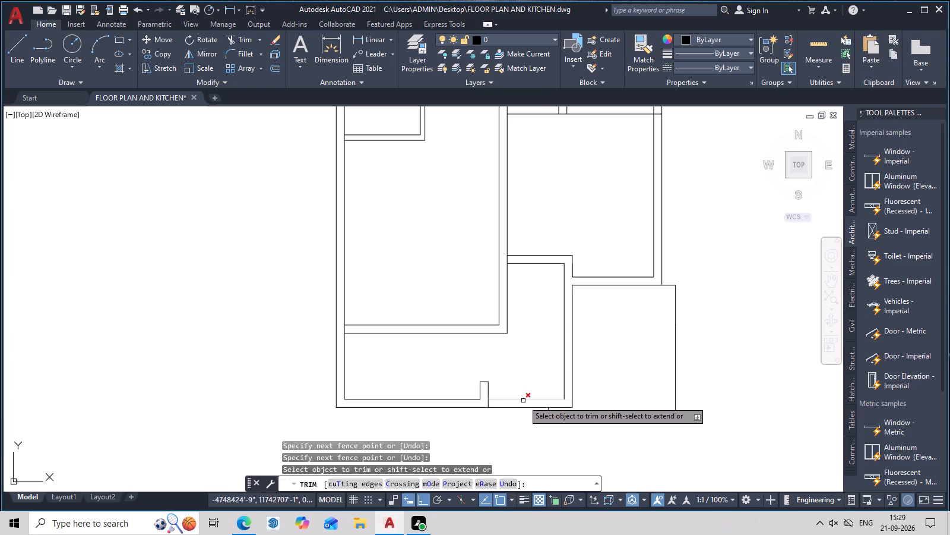
middle_drag(541, 323, 548, 380)
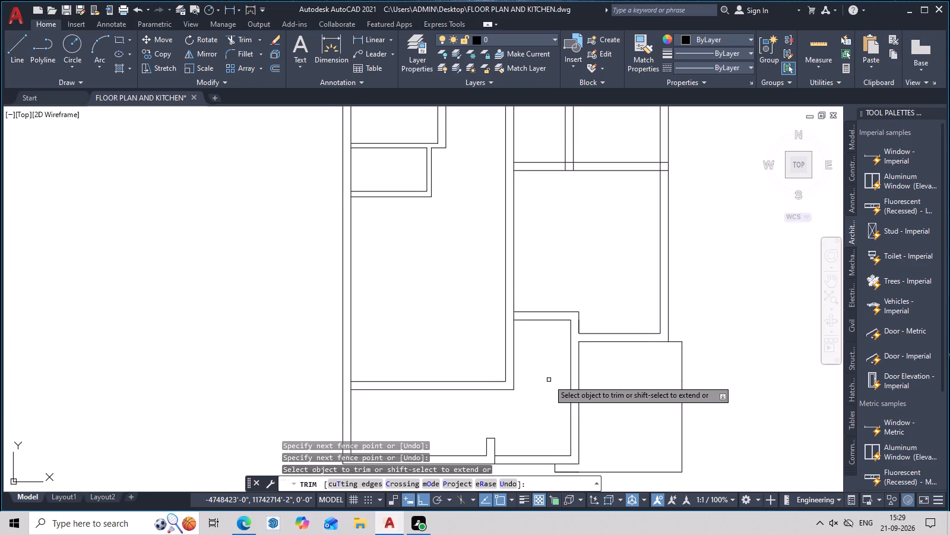
middle_drag(549, 355, 552, 377)
key(Escape)
Offset the north face of the horizontal wall above the southern rooms 5'6" to the north.
middle_drag(548, 322, 550, 358)
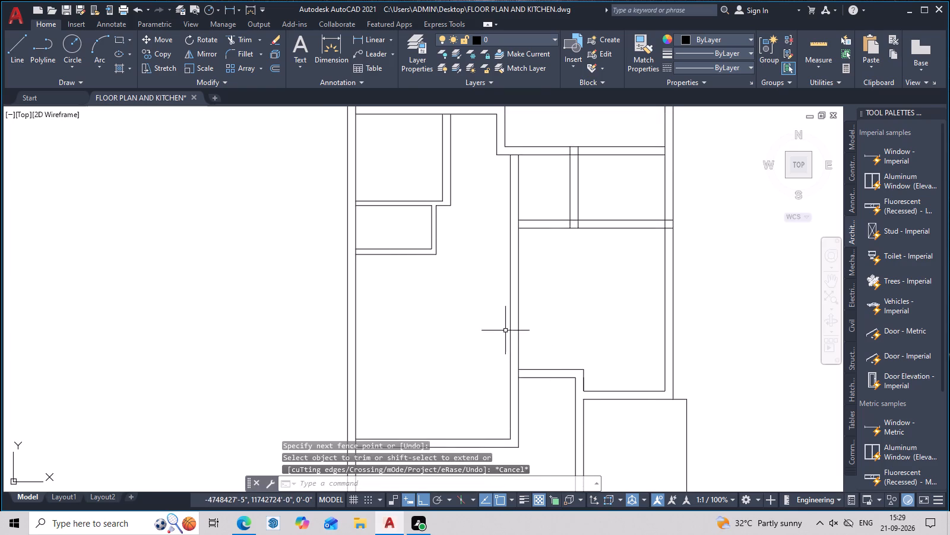
scroll(504, 324, up, 2)
middle_drag(509, 323, 575, 219)
scroll(575, 235, down, 2)
middle_drag(589, 287, 592, 248)
scroll(581, 287, up, 2)
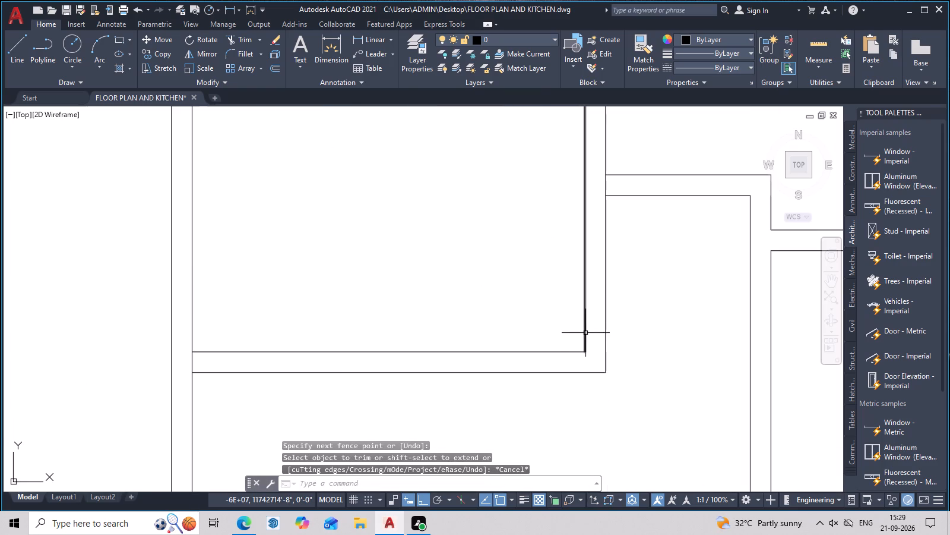
key(o)
key(space)
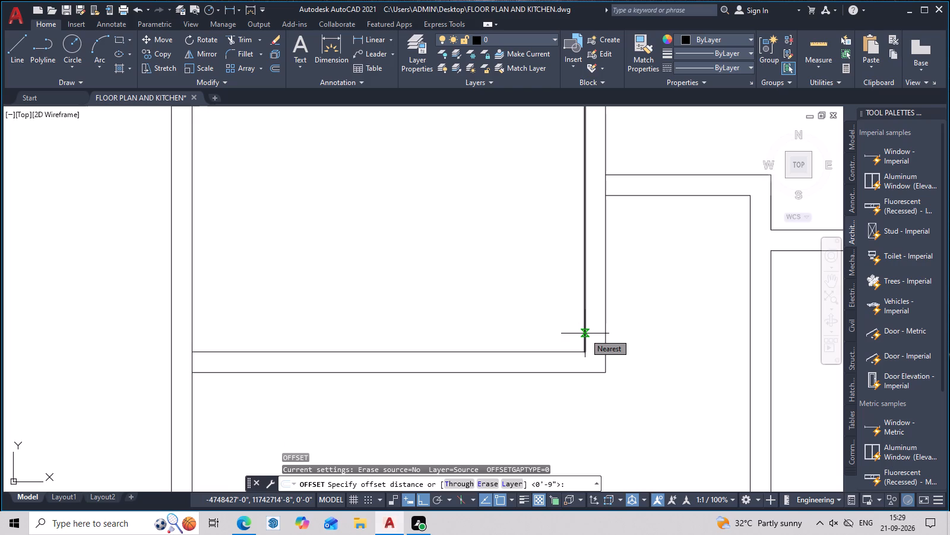
text(5')
text(6")
key(space)
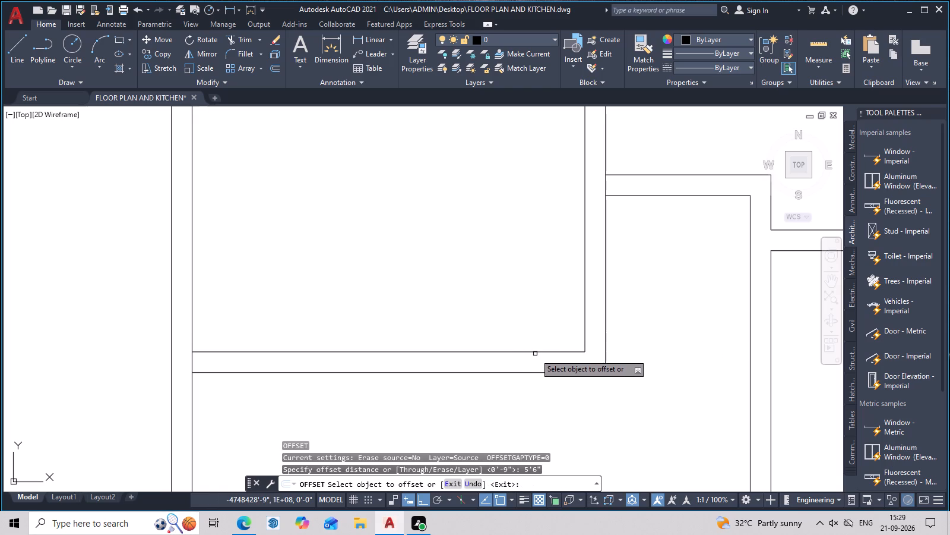
click(536, 353)
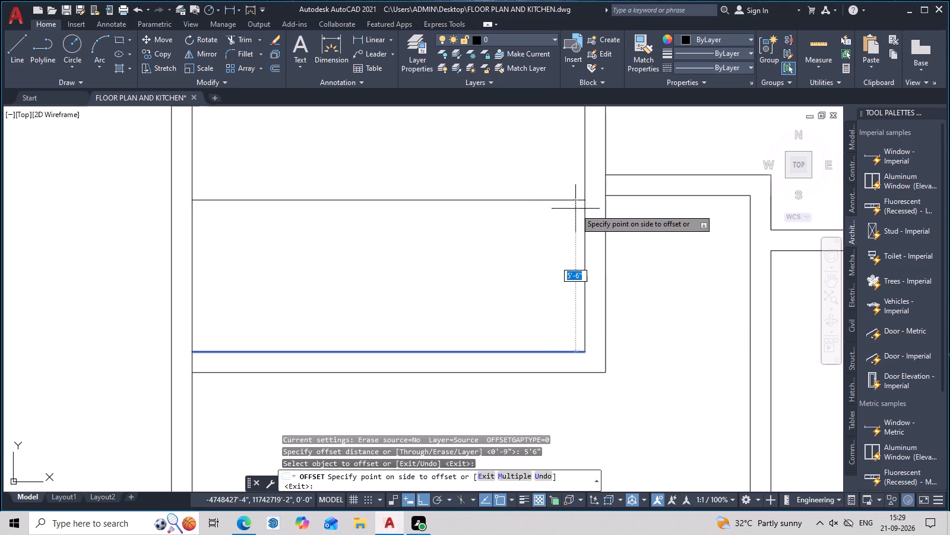
click(579, 200)
scroll(612, 216, up, 2)
middle_drag(612, 216, 616, 298)
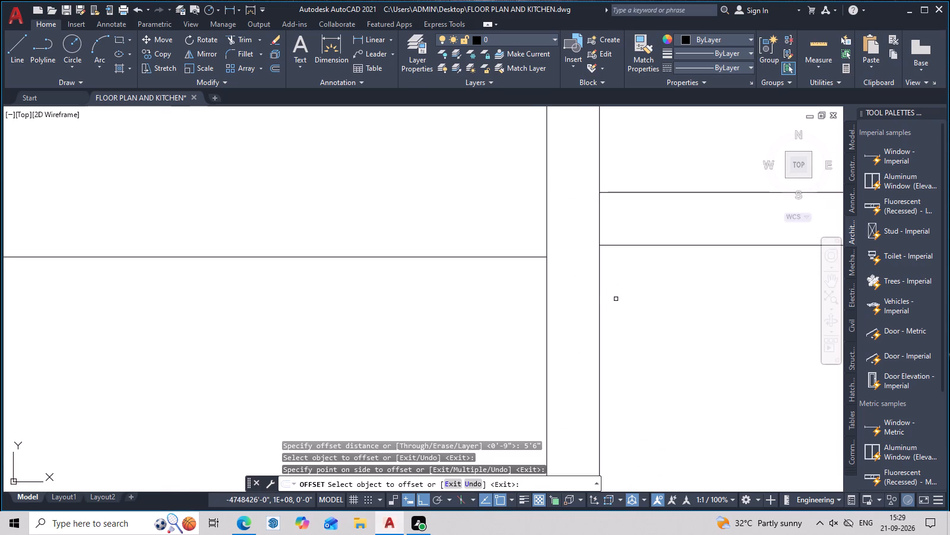
key(Escape)
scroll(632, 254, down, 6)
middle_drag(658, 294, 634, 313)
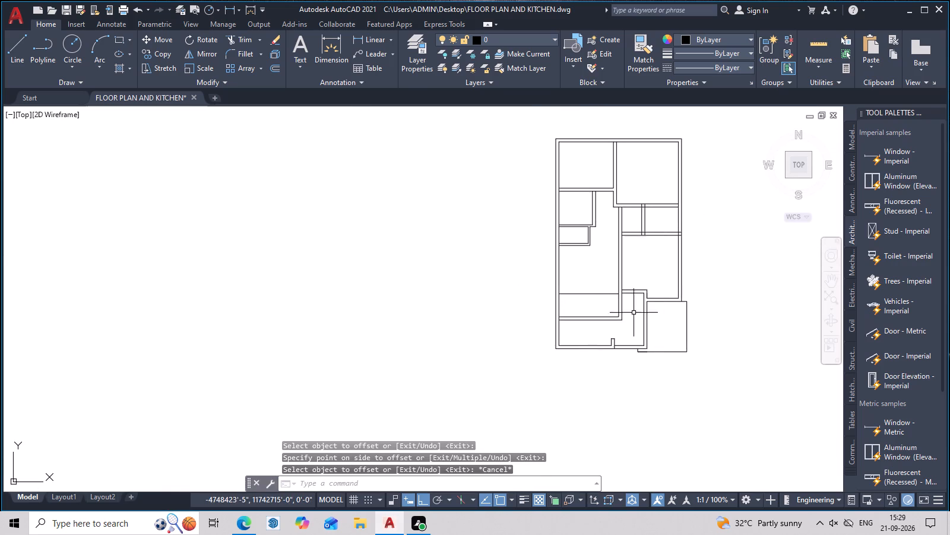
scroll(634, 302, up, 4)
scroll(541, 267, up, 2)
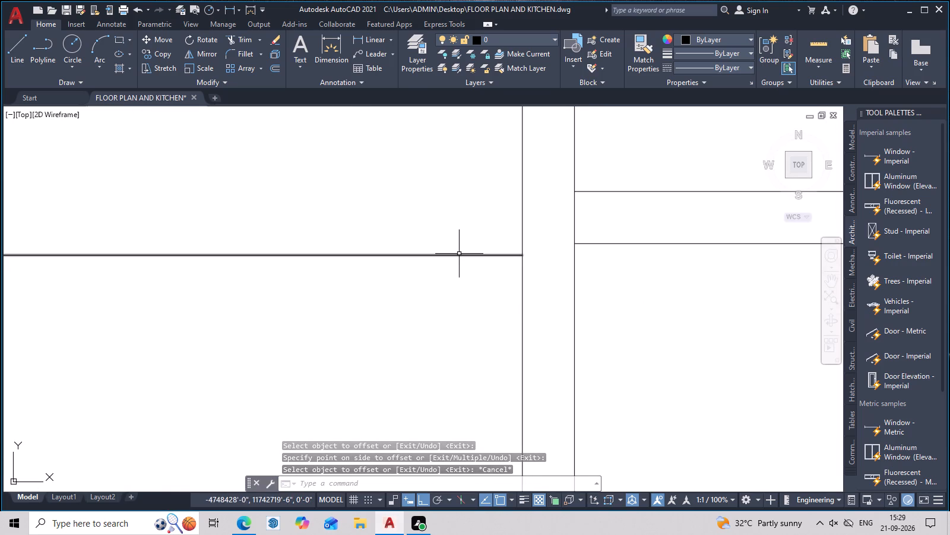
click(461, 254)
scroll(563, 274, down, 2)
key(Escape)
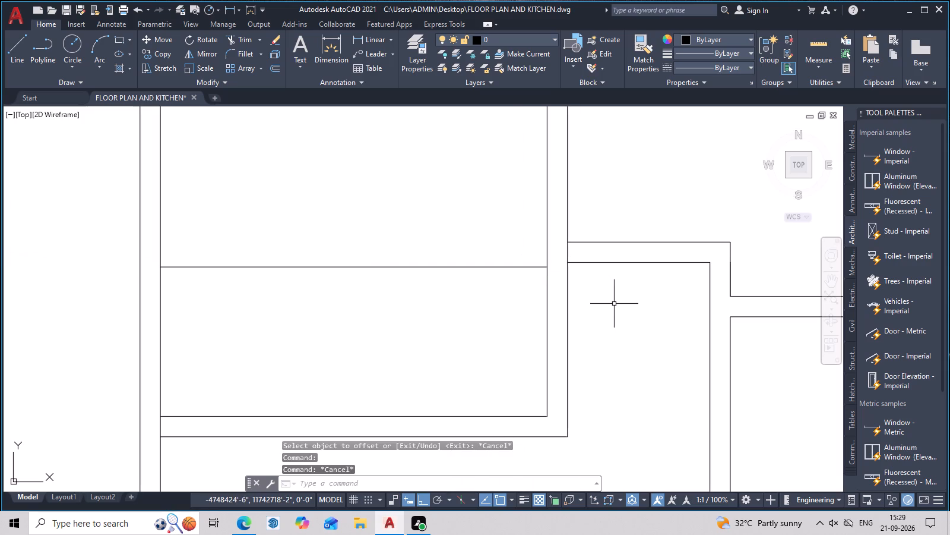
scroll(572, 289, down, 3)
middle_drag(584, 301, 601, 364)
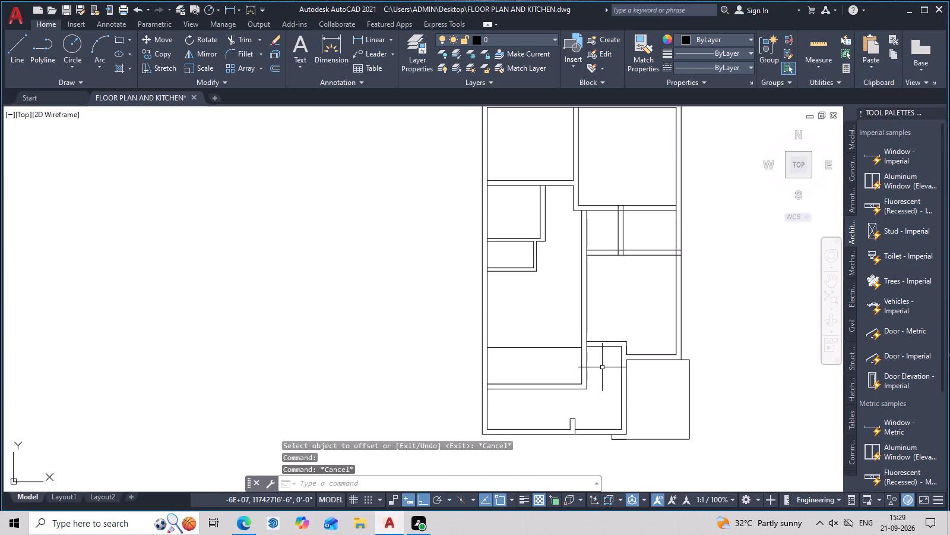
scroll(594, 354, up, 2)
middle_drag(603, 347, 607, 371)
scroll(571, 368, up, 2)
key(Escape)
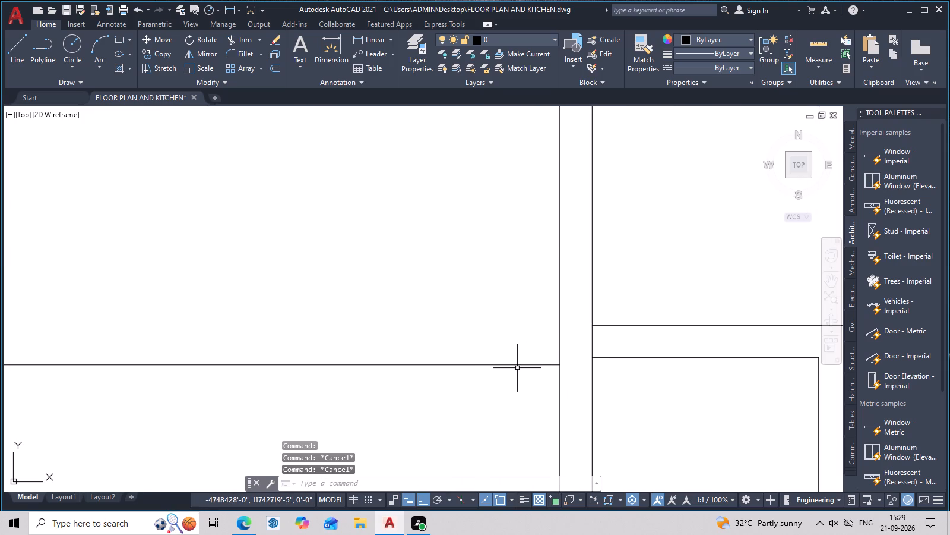
Erase the horizontal line that was offset 5'6" north of the wall above the southern rooms.
click(520, 363)
key(Delete)
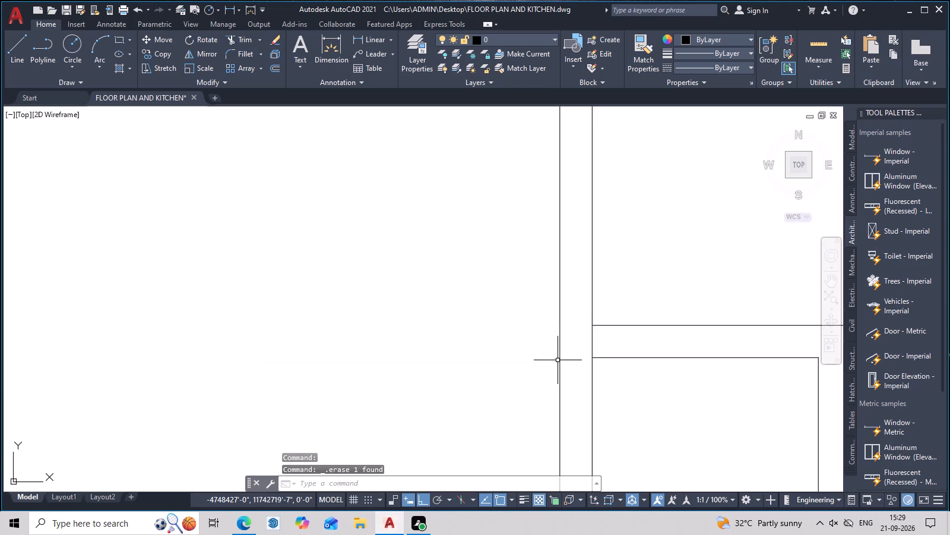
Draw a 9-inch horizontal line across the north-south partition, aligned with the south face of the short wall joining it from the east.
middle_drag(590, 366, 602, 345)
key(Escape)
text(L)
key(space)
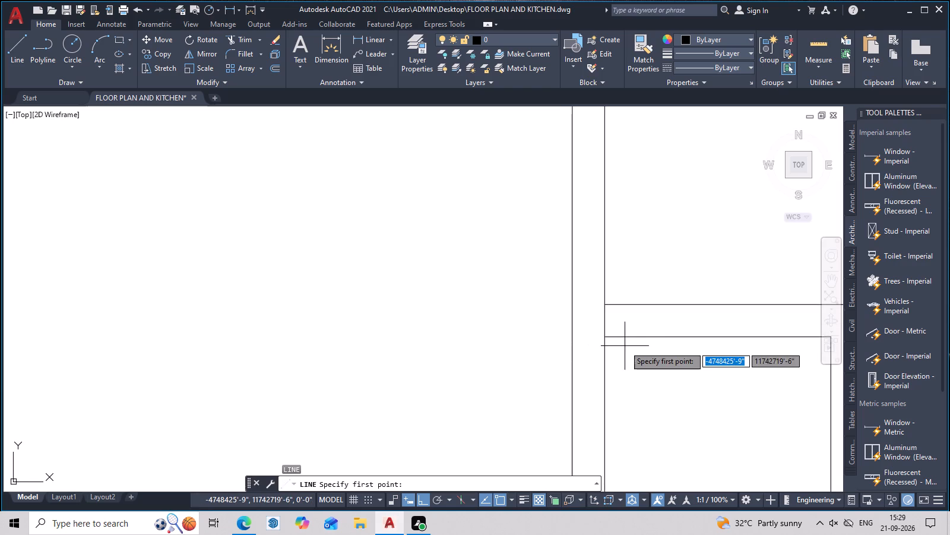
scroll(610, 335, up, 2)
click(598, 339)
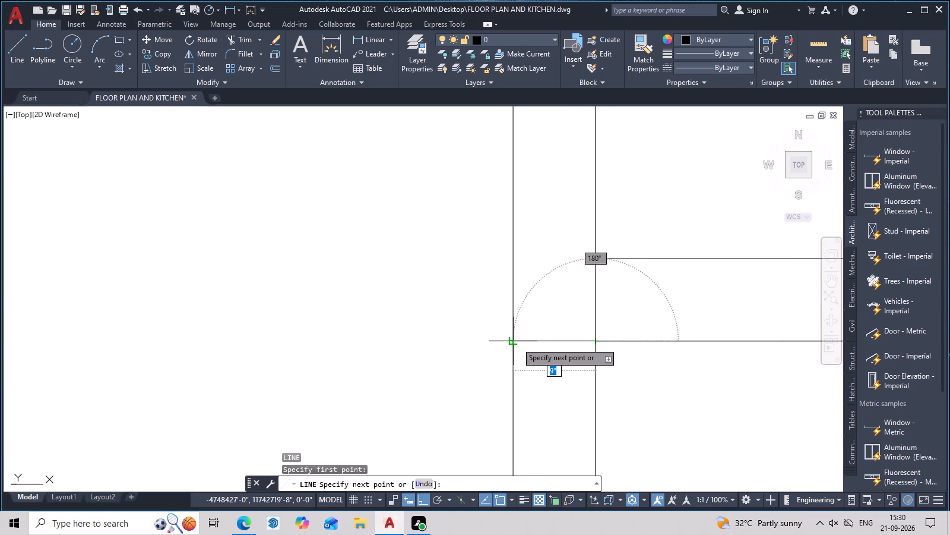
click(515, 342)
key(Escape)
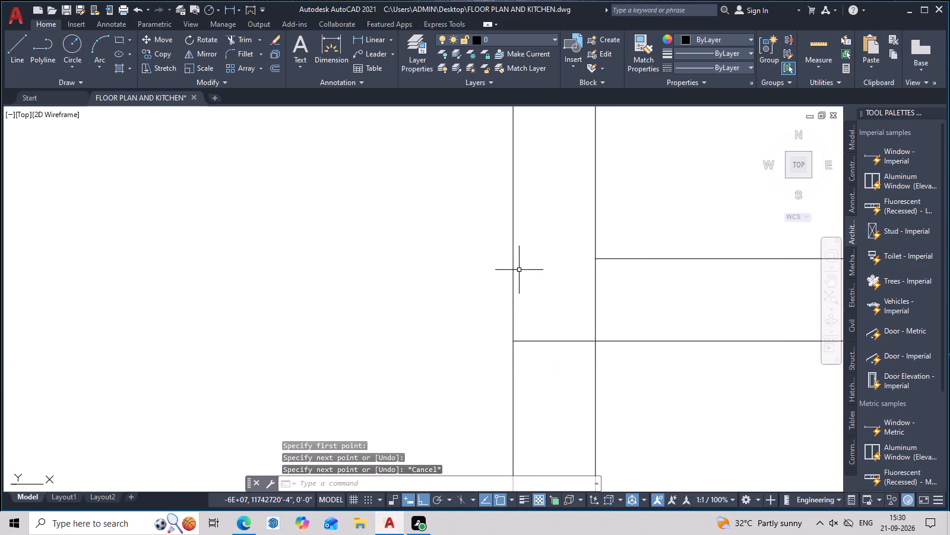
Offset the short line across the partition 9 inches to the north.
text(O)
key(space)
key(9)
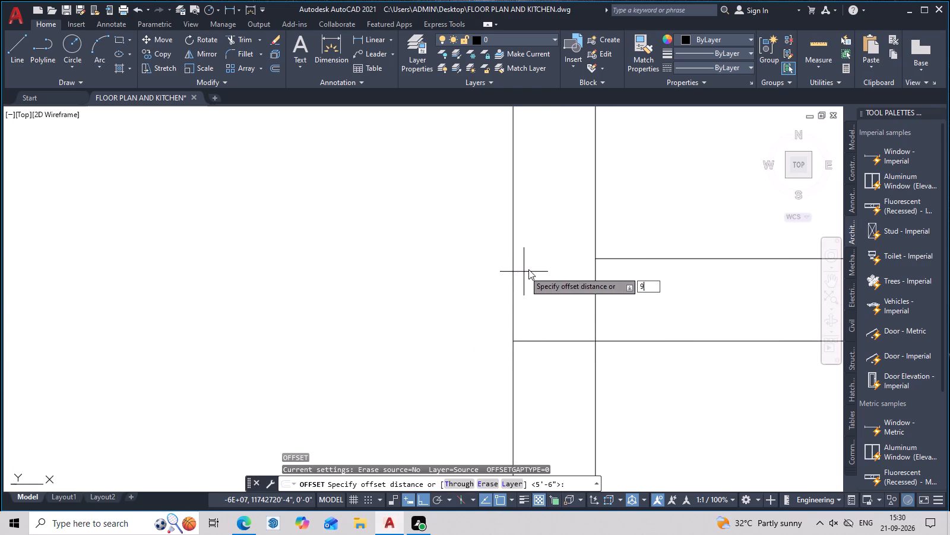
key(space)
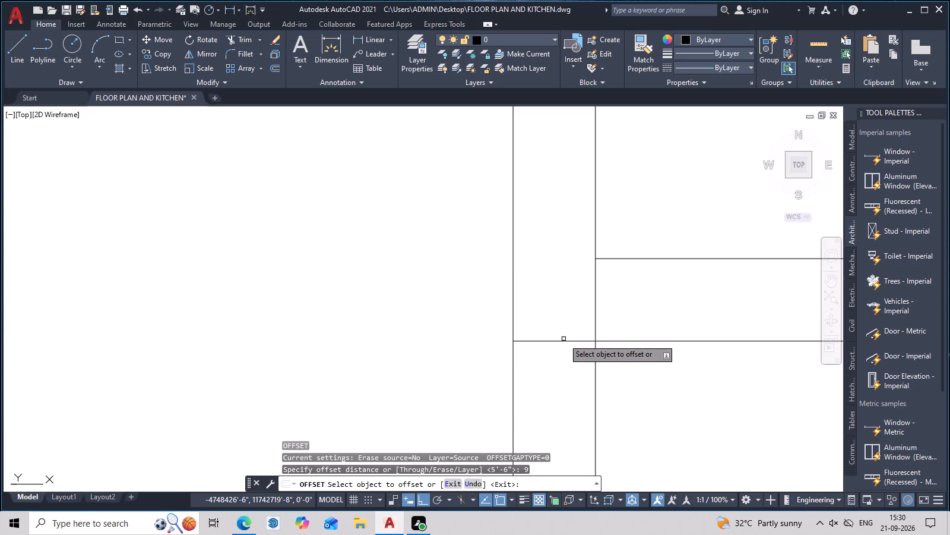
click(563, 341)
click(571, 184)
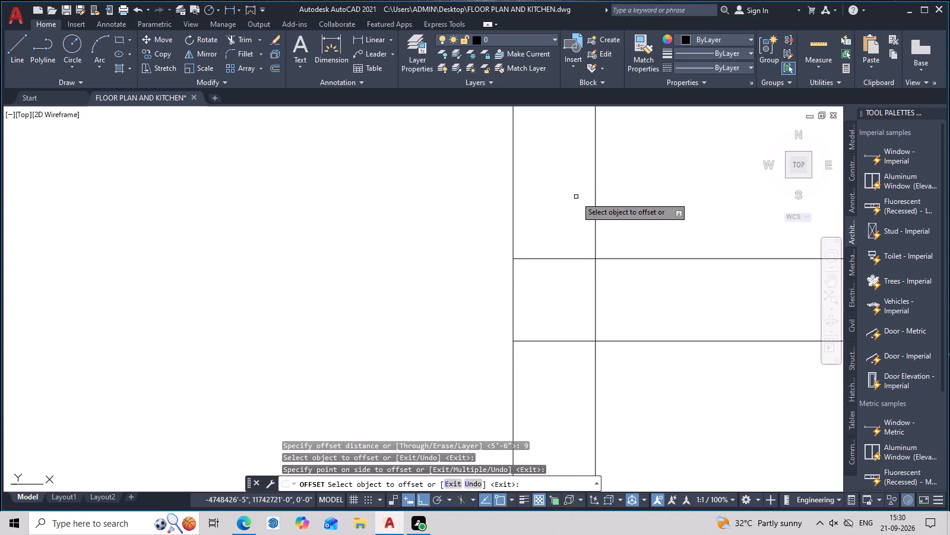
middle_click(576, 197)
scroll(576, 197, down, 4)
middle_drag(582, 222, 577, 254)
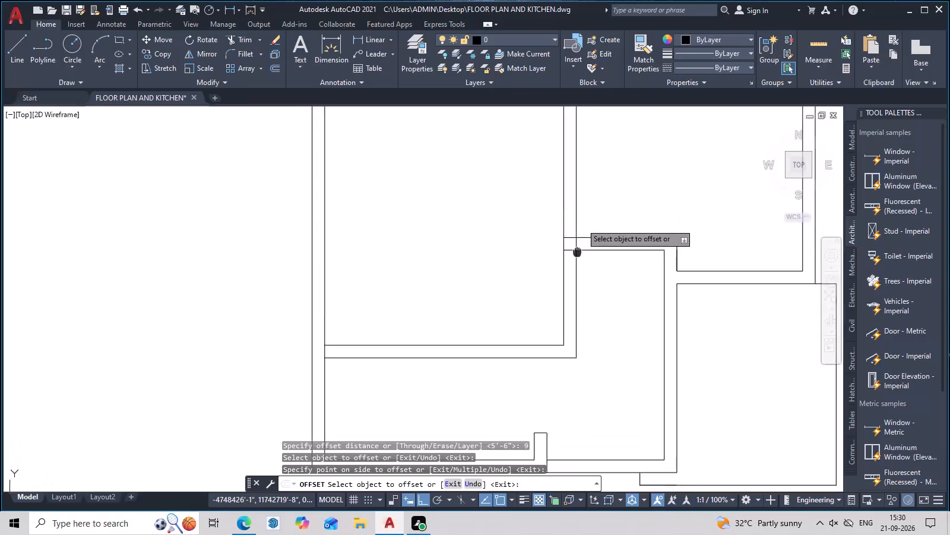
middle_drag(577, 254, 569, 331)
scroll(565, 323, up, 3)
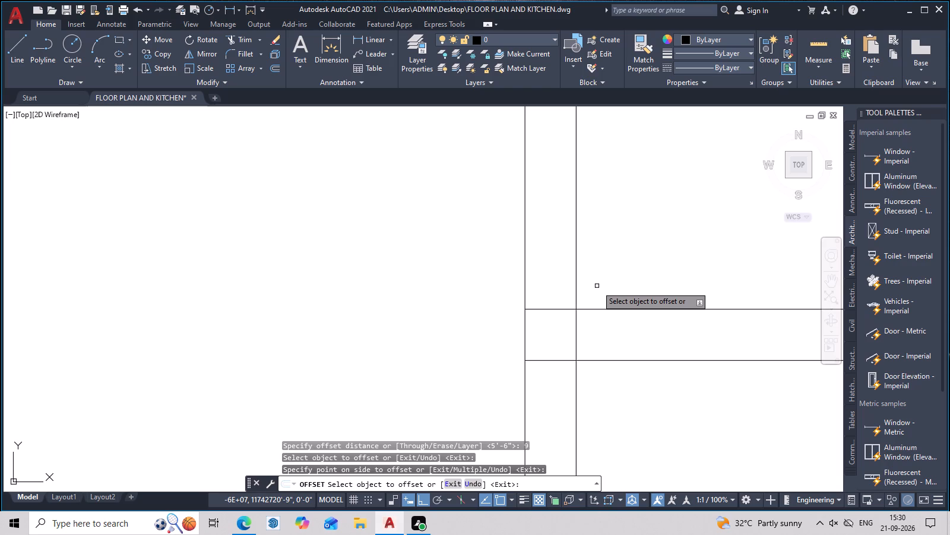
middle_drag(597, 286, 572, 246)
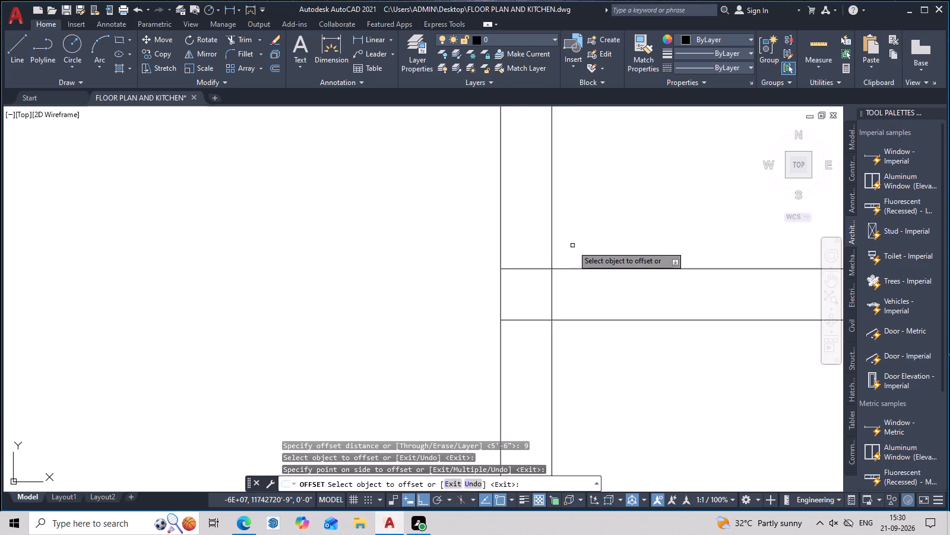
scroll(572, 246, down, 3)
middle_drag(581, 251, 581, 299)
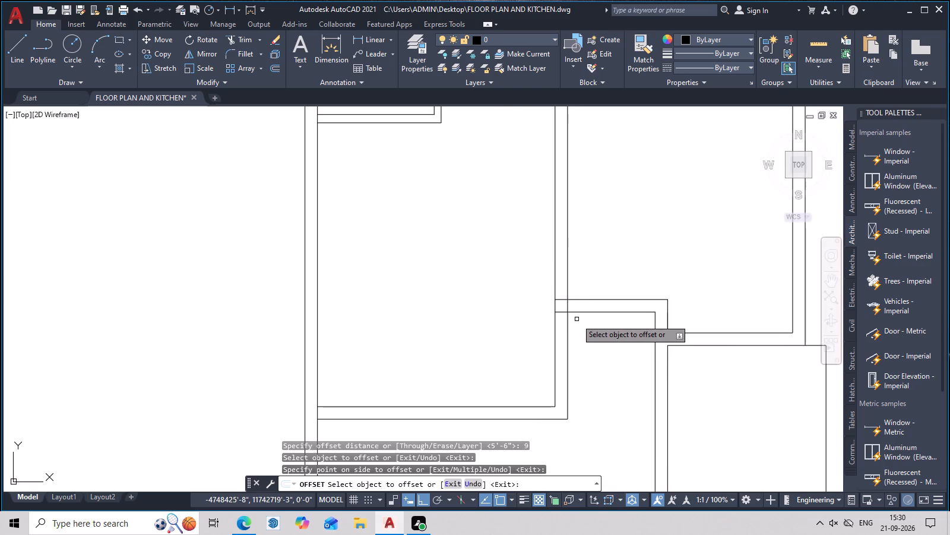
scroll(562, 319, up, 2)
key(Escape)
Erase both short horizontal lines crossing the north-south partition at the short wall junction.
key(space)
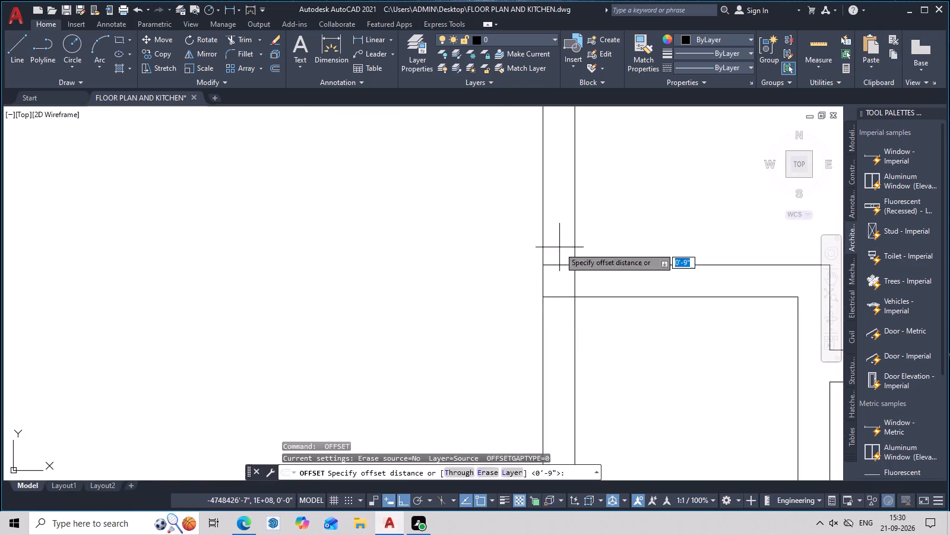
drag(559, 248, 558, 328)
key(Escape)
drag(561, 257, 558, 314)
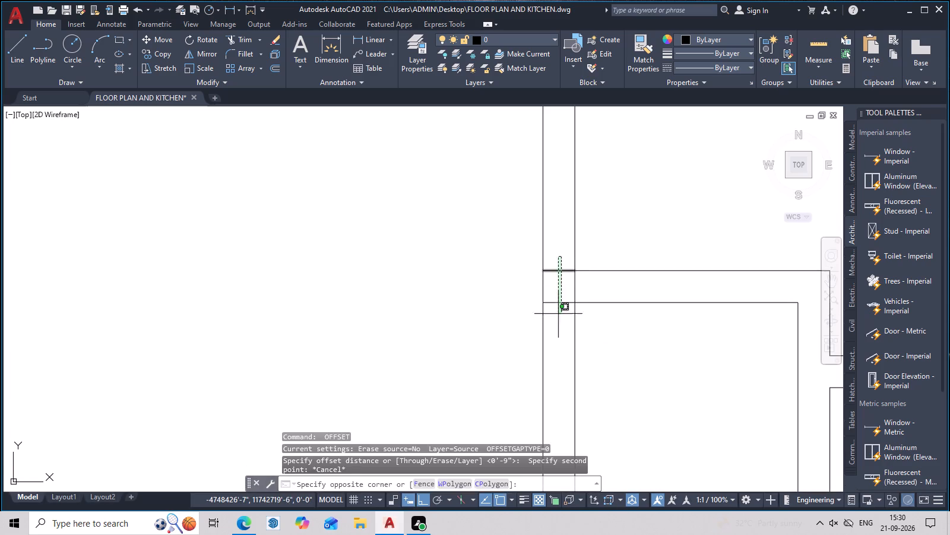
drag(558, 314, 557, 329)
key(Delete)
Measure the wall lengths, thicknesses and clearances around the stepped wall east of the north-south partition.
scroll(572, 322, down, 3)
middle_drag(575, 319, 577, 292)
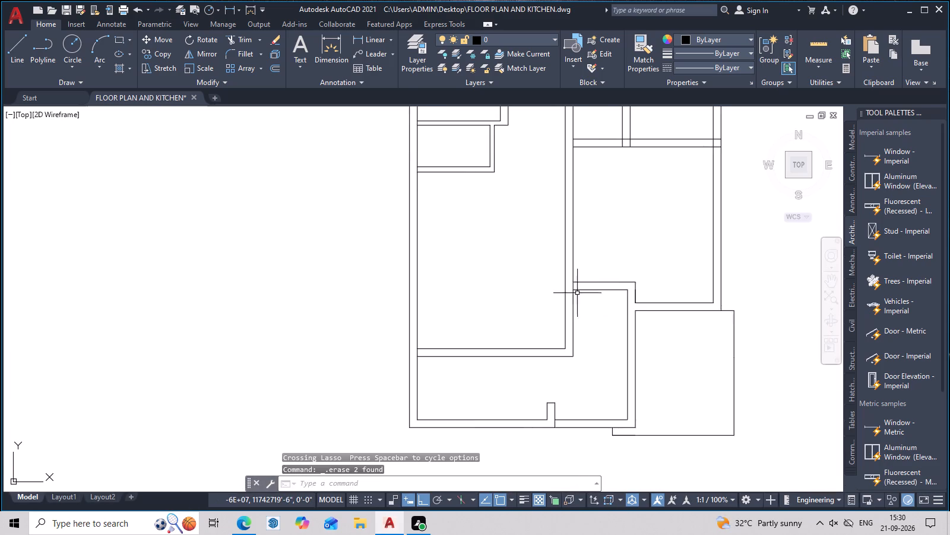
scroll(578, 338, up, 2)
middle_drag(578, 337, 584, 372)
key(Escape)
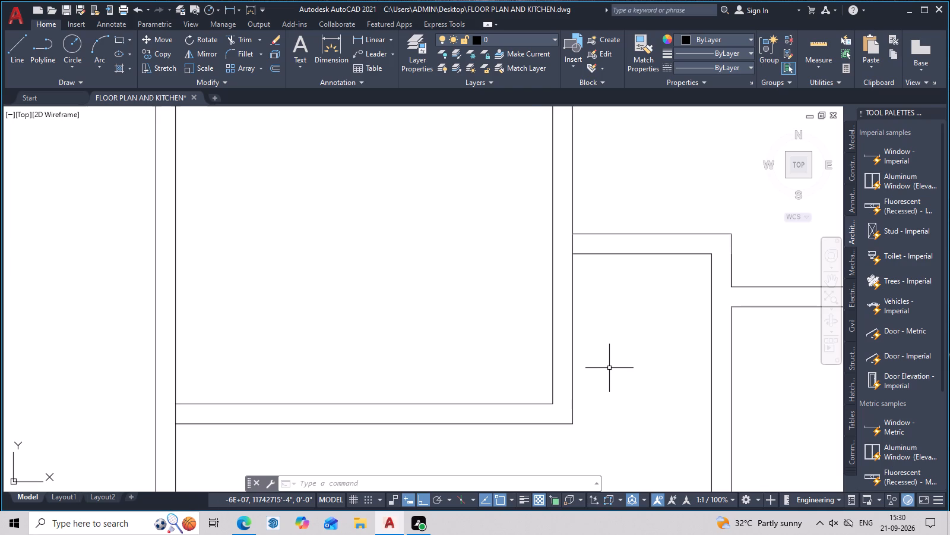
scroll(612, 366, down, 2)
middle_drag(620, 364, 594, 373)
click(815, 46)
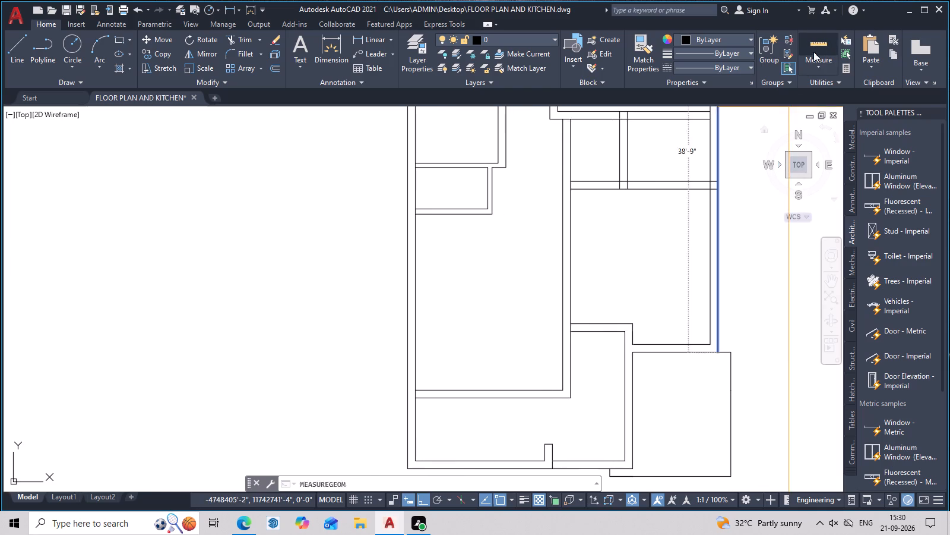
scroll(569, 364, up, 2)
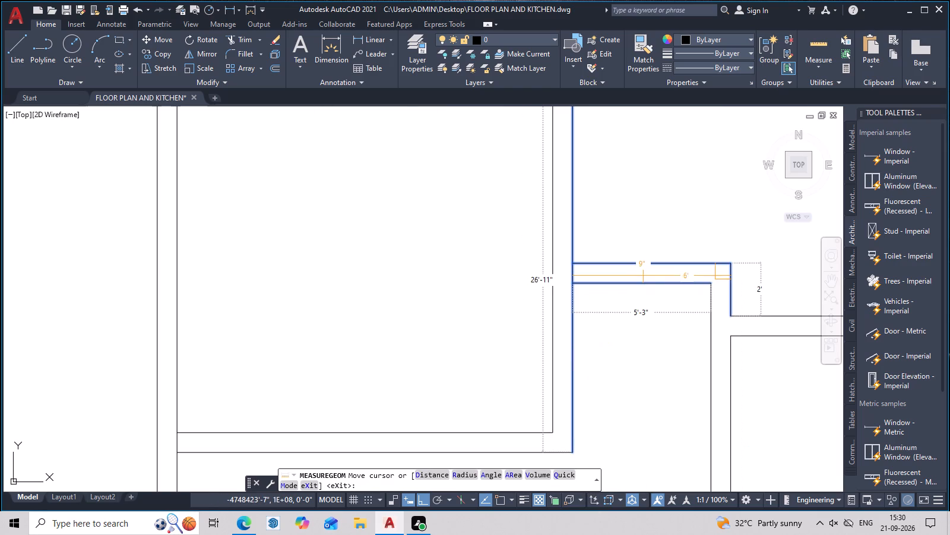
middle_drag(737, 285, 655, 275)
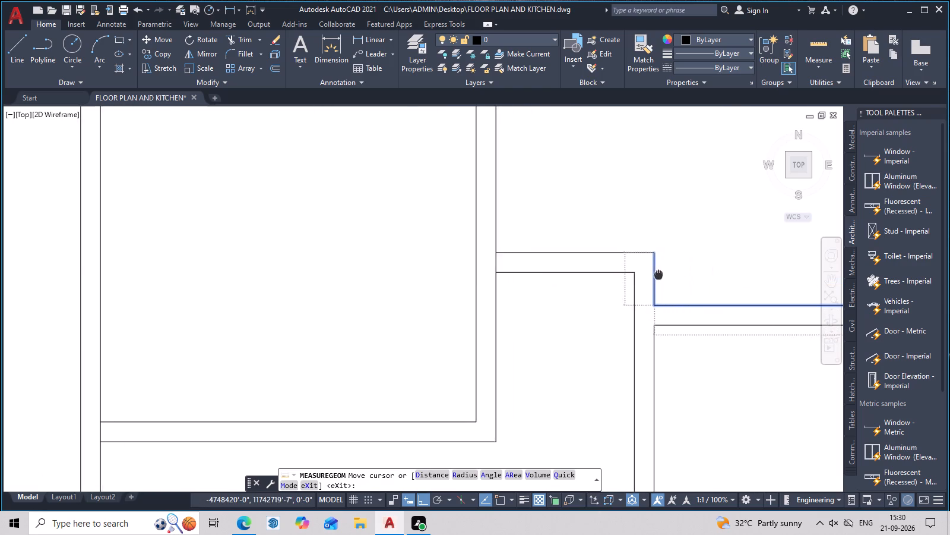
middle_drag(655, 275, 657, 275)
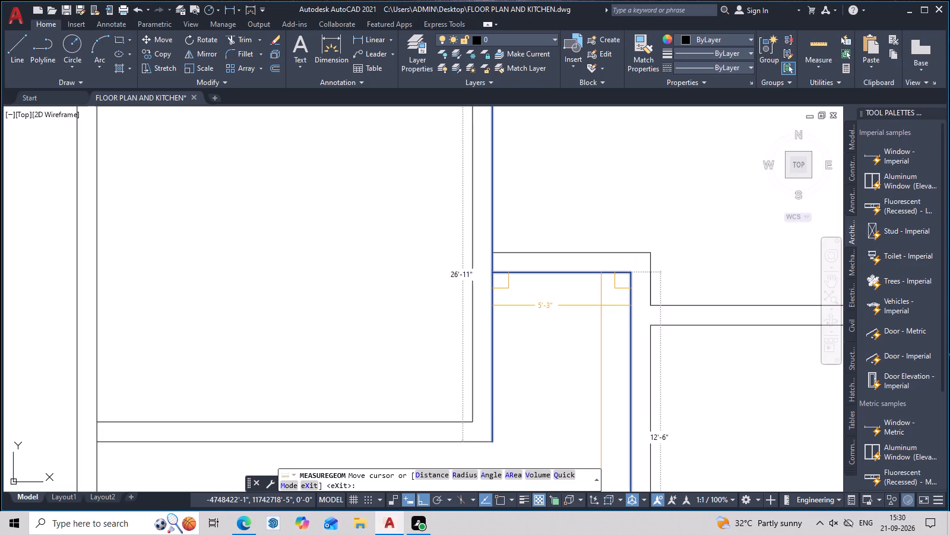
key(Escape)
middle_drag(532, 262, 528, 282)
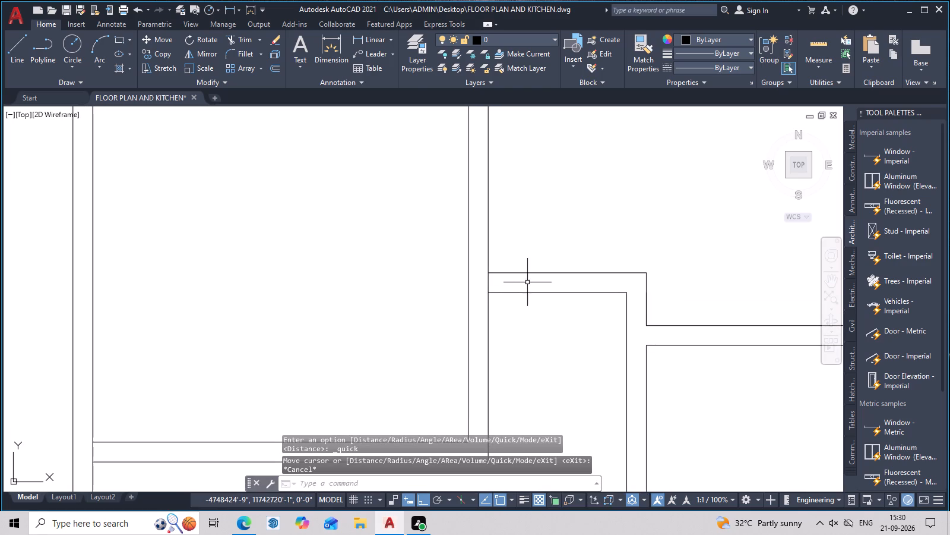
click(646, 311)
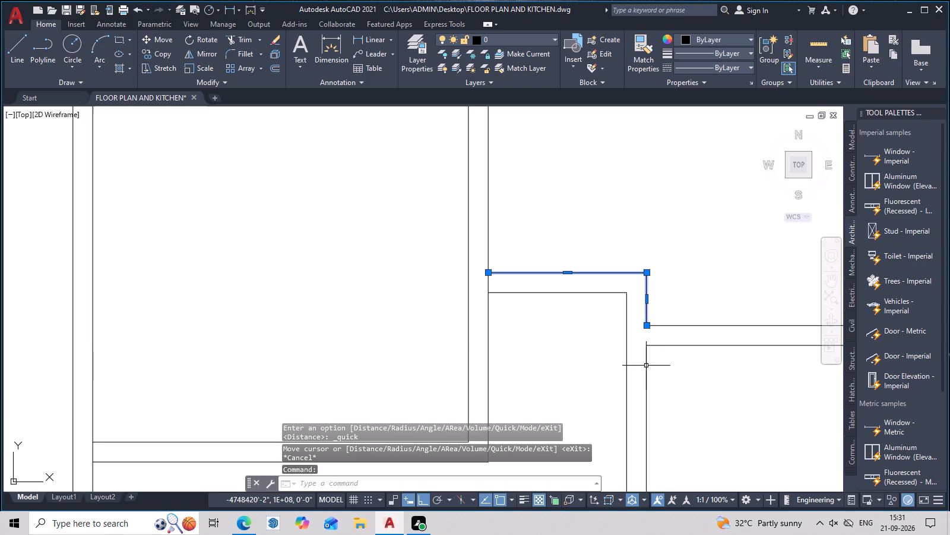
click(813, 42)
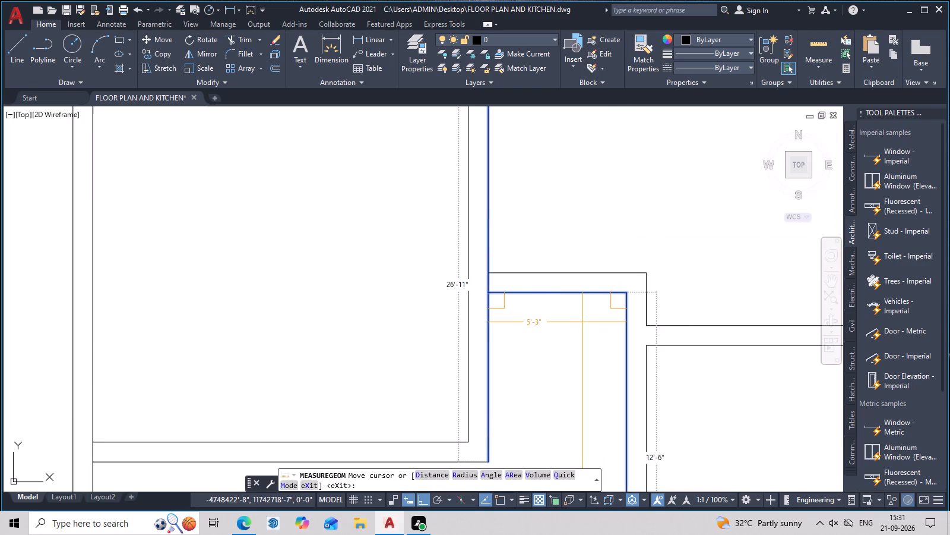
key(Escape)
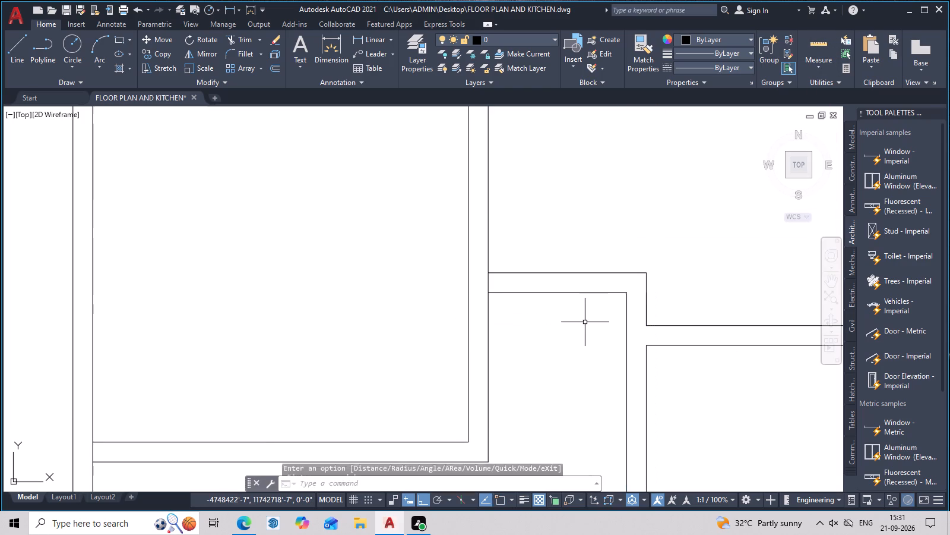
Erase the L-shaped north face line of the stepped wall between the partition and the southeastern room's southern wall.
click(646, 294)
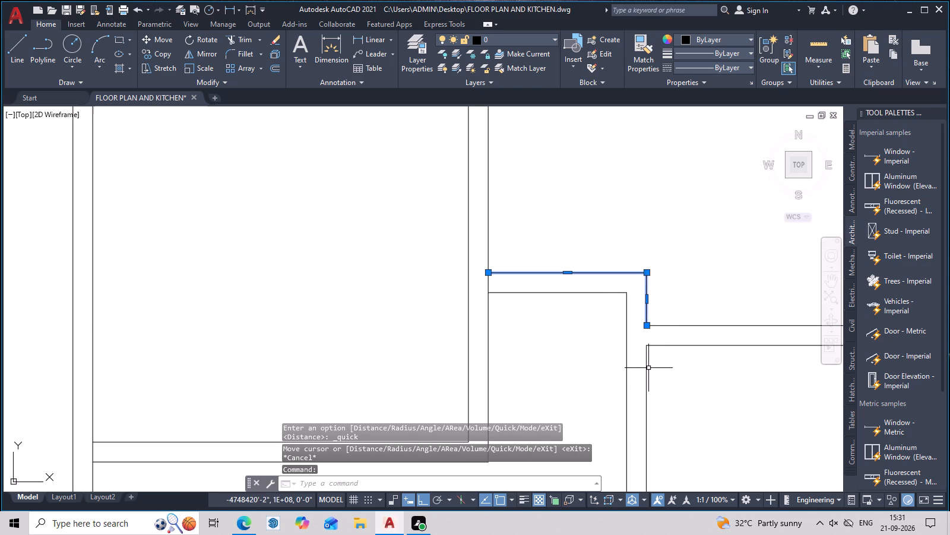
key(Escape)
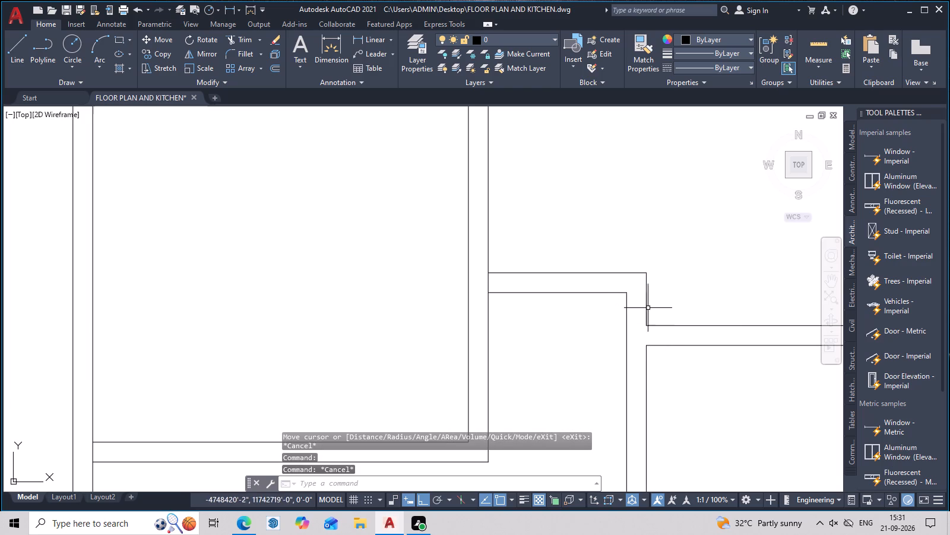
click(648, 289)
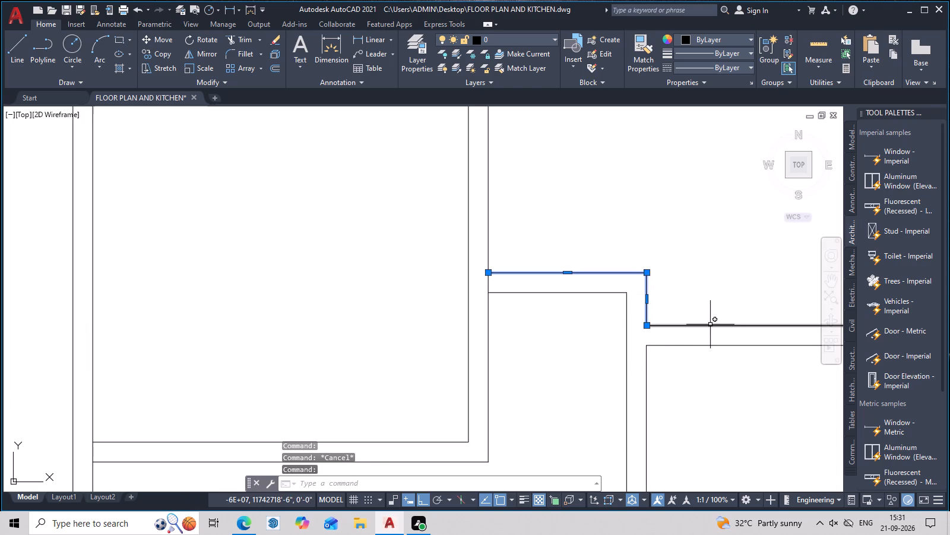
key(Delete)
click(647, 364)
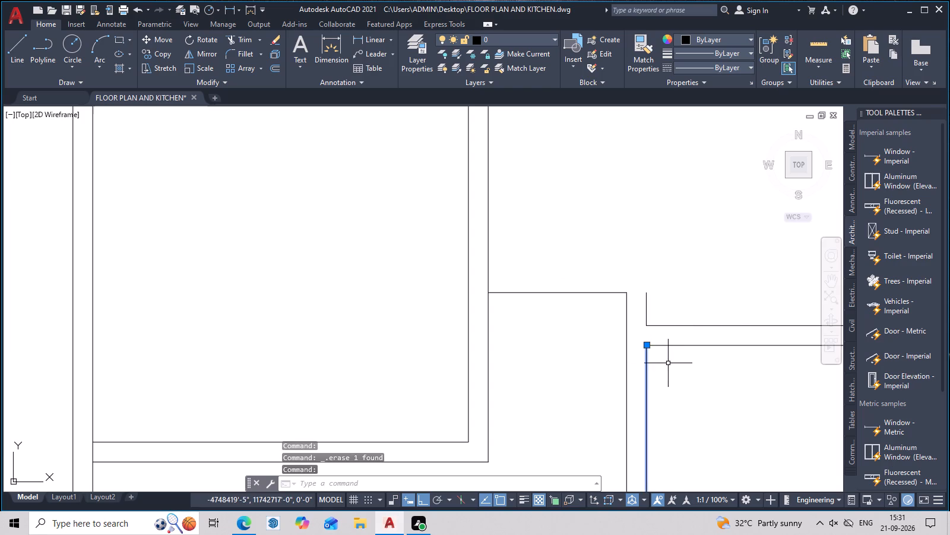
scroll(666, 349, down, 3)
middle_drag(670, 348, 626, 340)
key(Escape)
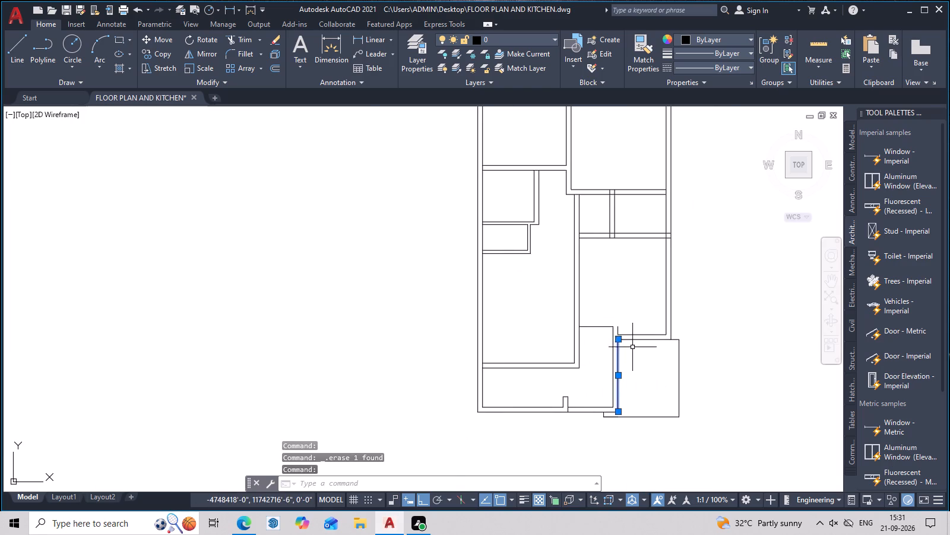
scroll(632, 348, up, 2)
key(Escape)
Offset the inner face of the southeastern room's southern wall 1'3" to the north.
middle_click(572, 359)
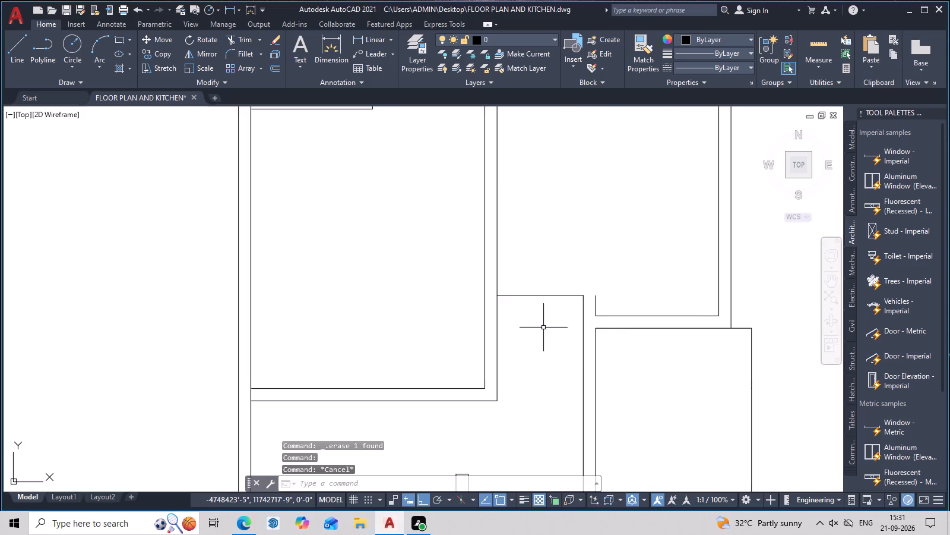
middle_drag(543, 327, 533, 333)
scroll(531, 332, up, 2)
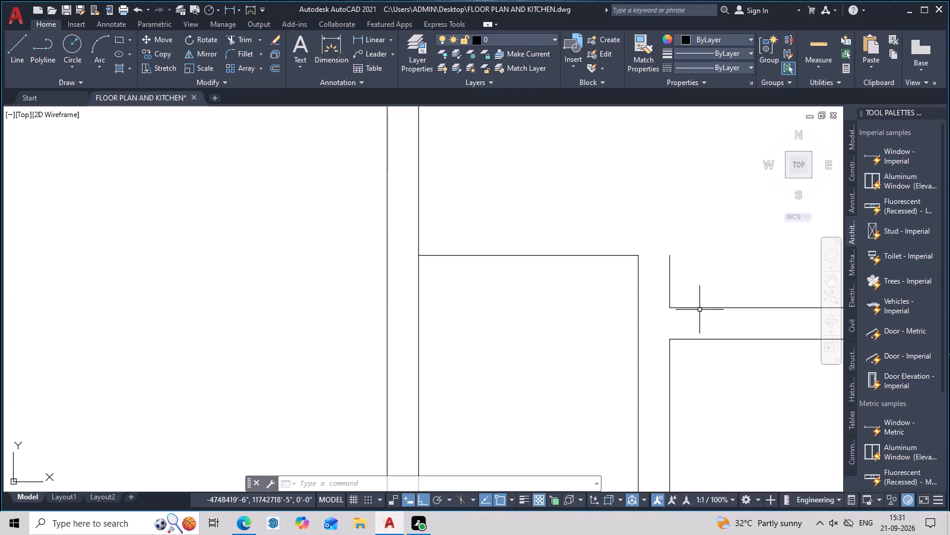
key(o)
key(space)
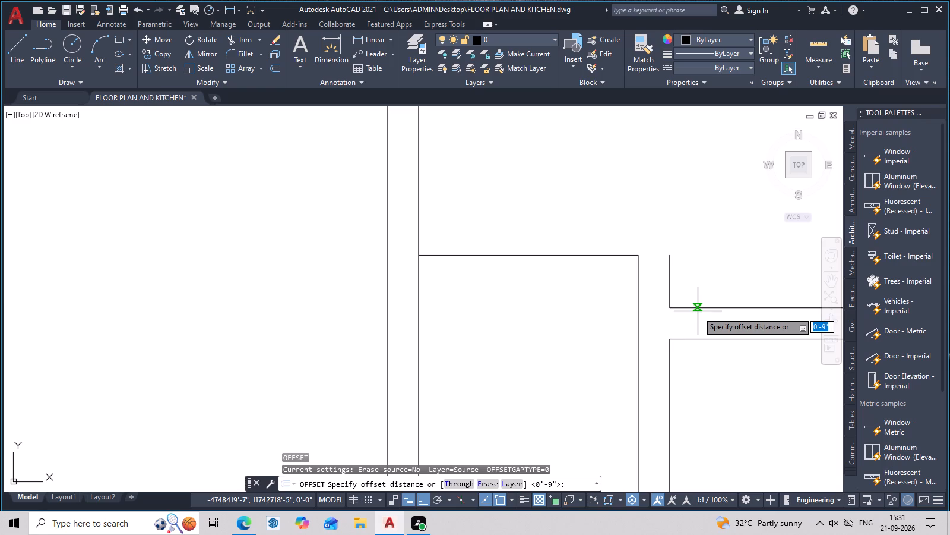
key(1)
text('3)
text(")
key(space)
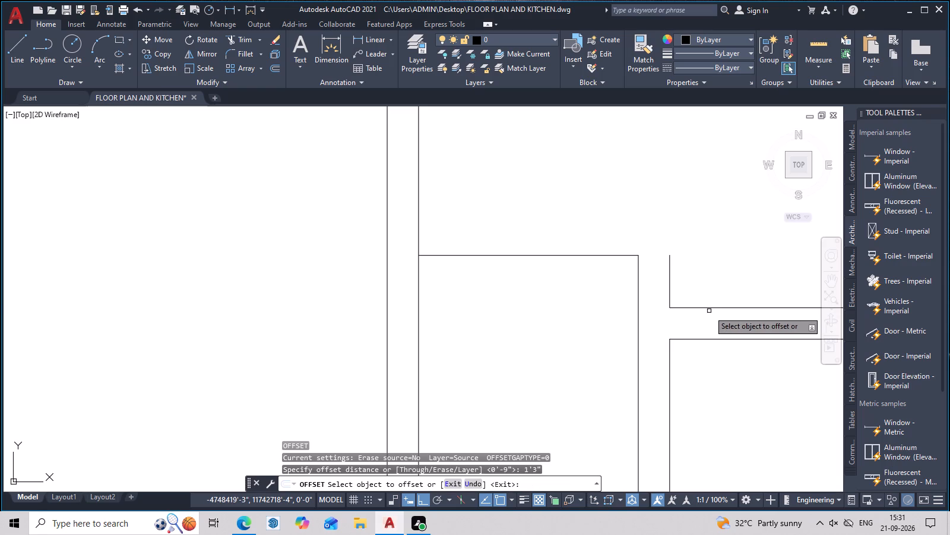
middle_drag(691, 311, 620, 322)
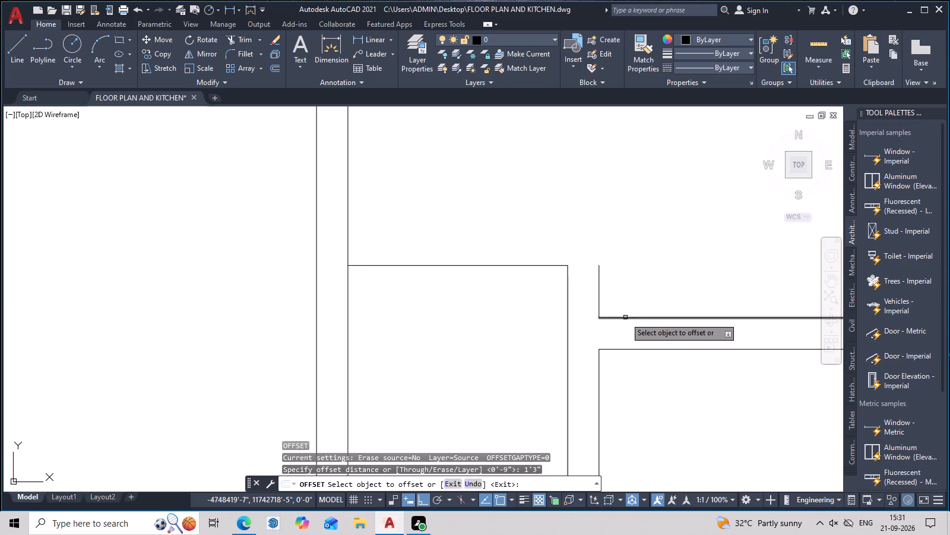
click(625, 317)
click(634, 244)
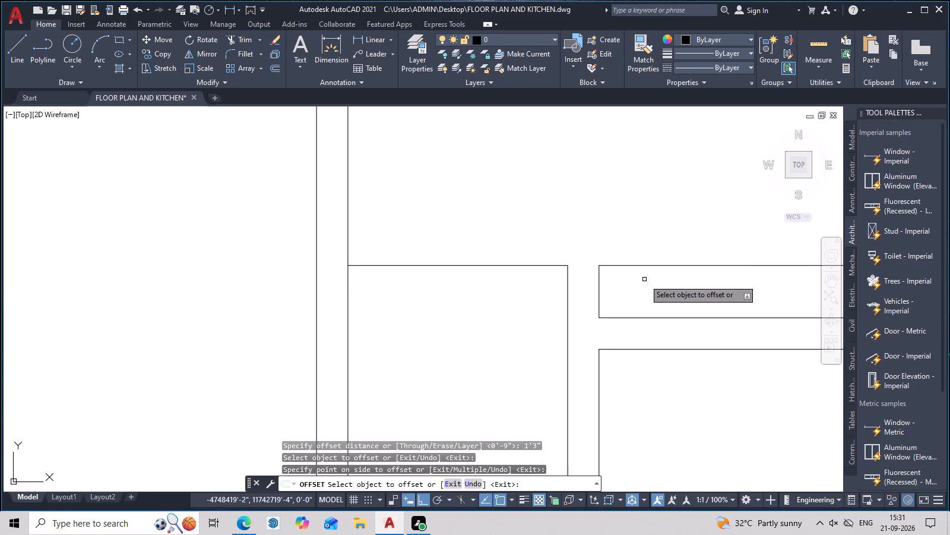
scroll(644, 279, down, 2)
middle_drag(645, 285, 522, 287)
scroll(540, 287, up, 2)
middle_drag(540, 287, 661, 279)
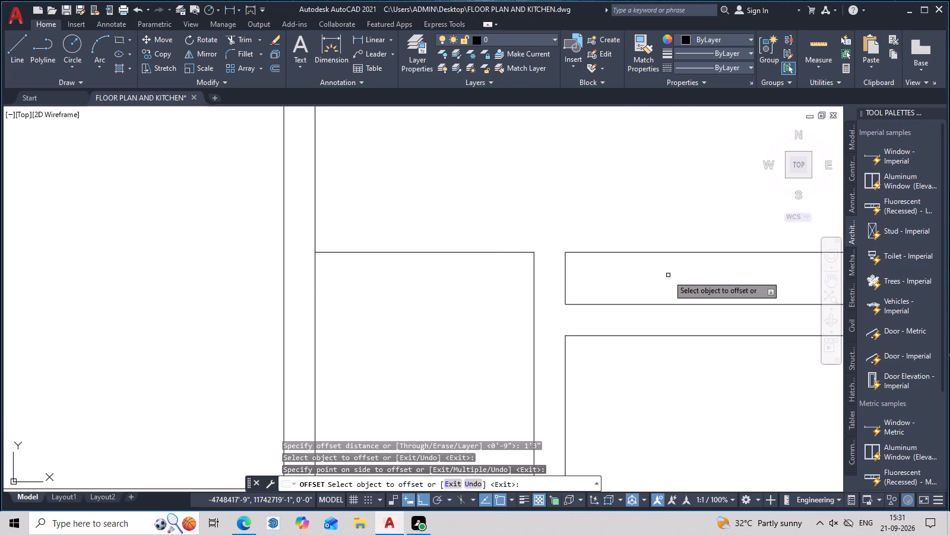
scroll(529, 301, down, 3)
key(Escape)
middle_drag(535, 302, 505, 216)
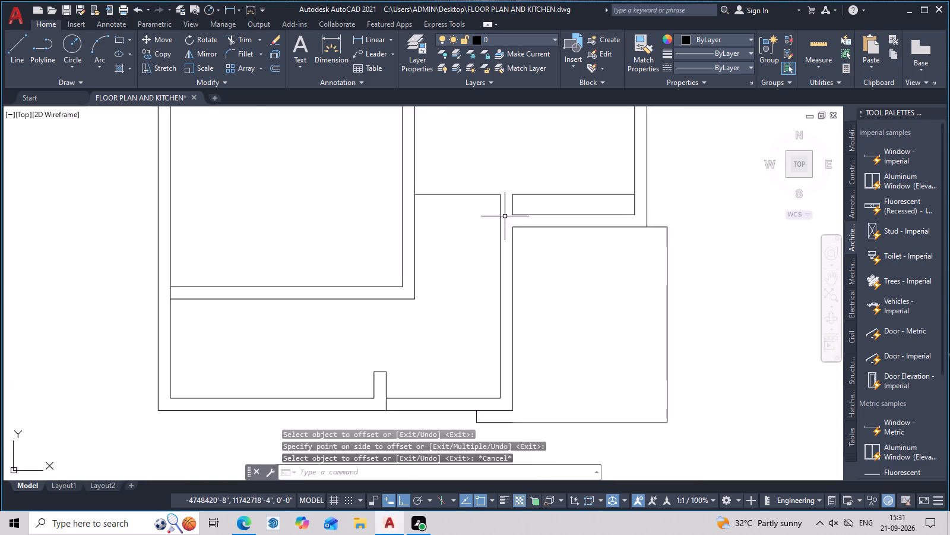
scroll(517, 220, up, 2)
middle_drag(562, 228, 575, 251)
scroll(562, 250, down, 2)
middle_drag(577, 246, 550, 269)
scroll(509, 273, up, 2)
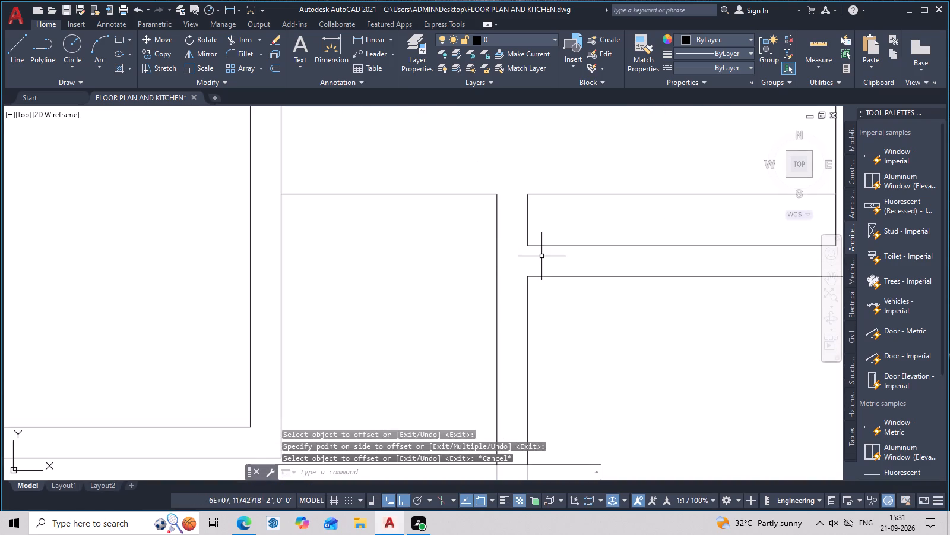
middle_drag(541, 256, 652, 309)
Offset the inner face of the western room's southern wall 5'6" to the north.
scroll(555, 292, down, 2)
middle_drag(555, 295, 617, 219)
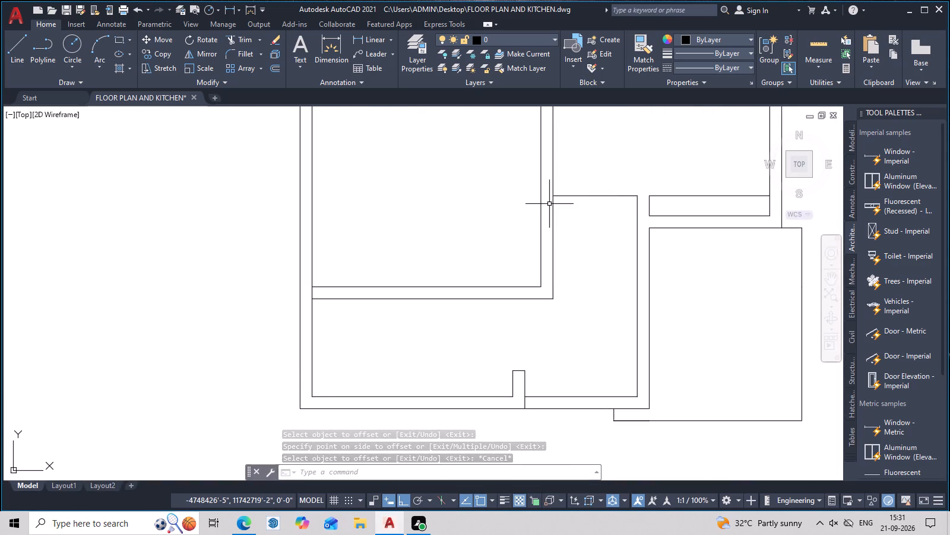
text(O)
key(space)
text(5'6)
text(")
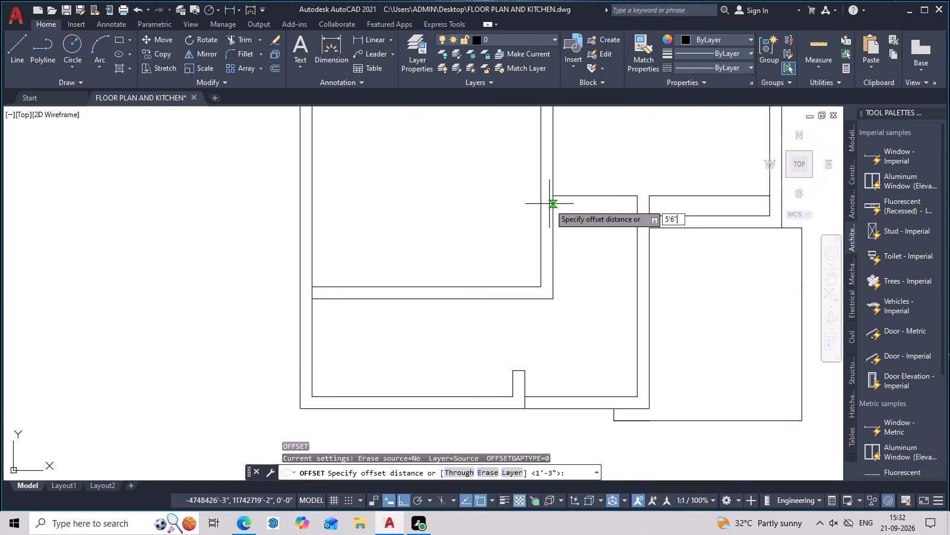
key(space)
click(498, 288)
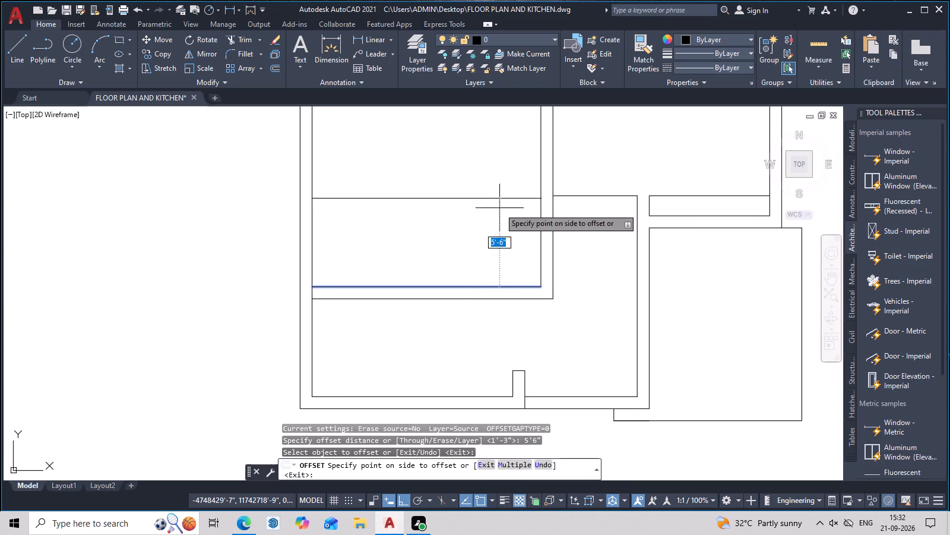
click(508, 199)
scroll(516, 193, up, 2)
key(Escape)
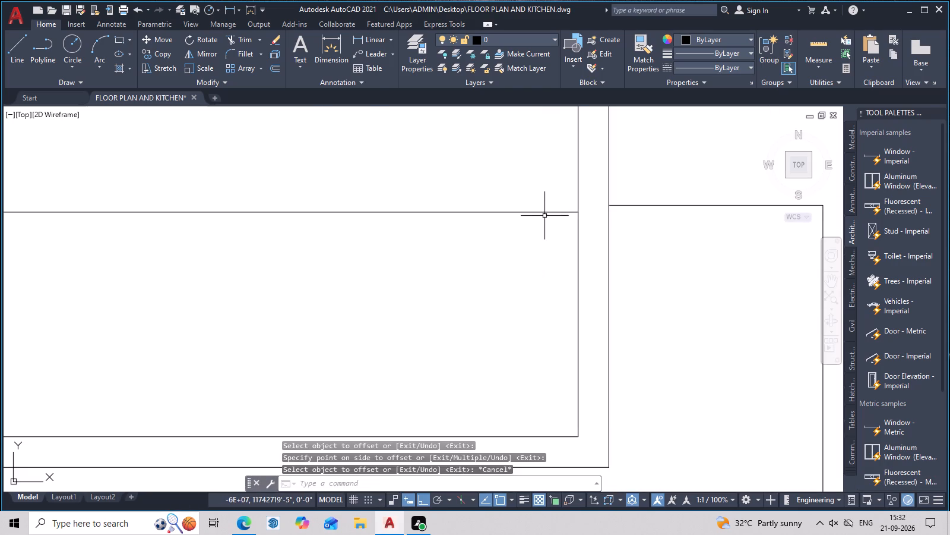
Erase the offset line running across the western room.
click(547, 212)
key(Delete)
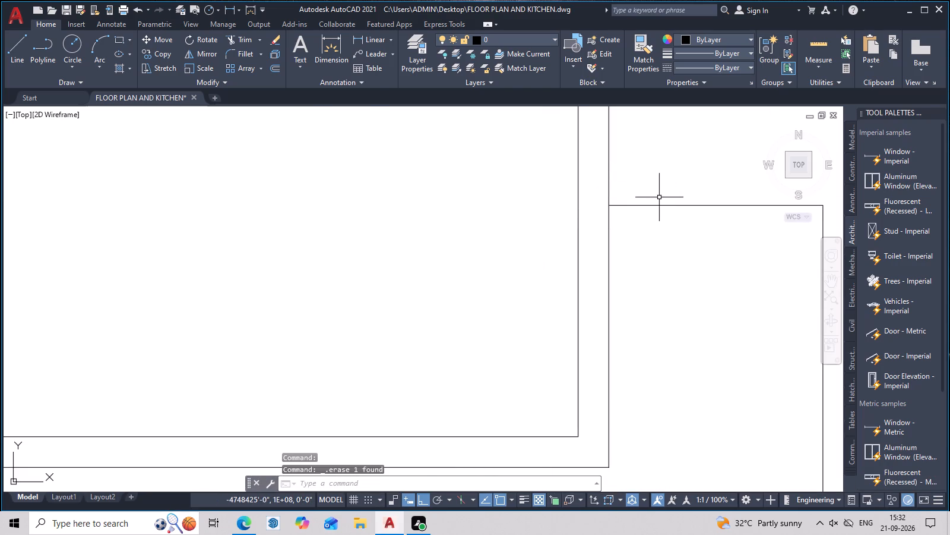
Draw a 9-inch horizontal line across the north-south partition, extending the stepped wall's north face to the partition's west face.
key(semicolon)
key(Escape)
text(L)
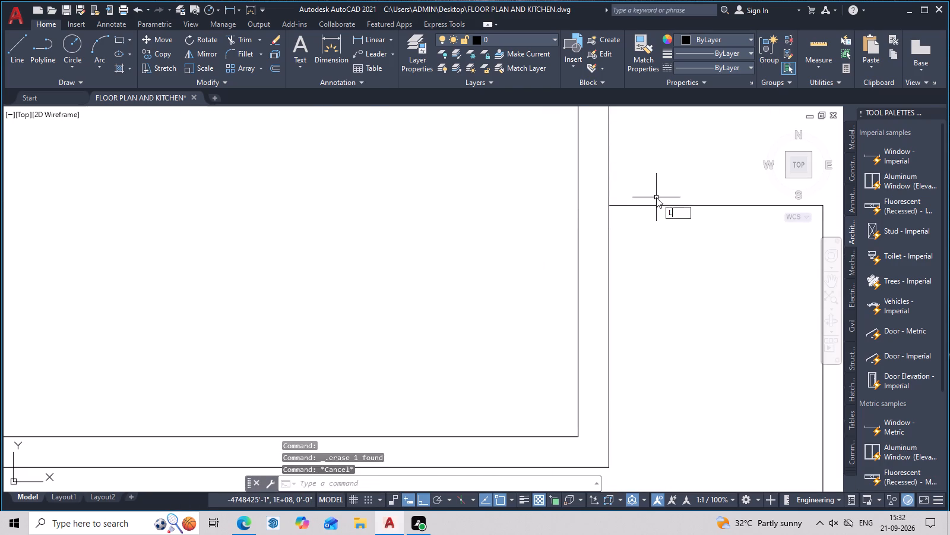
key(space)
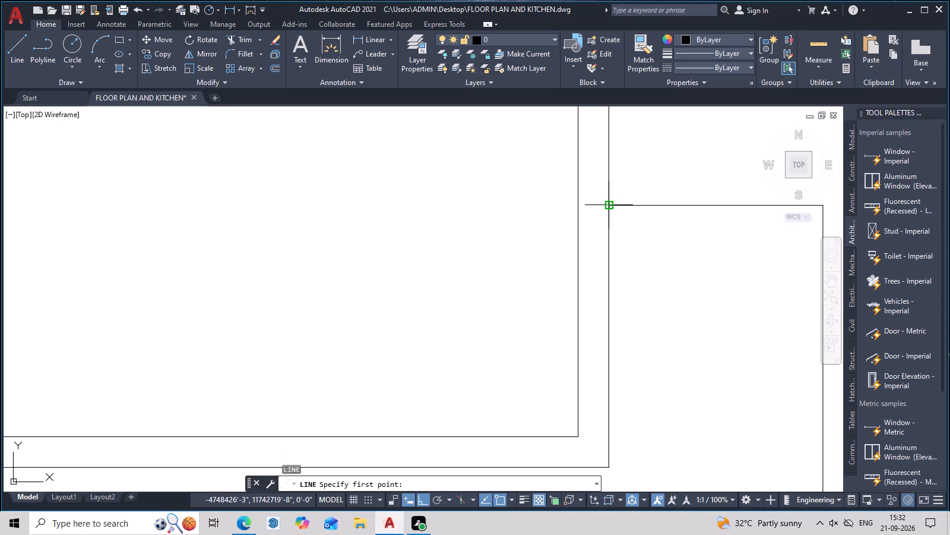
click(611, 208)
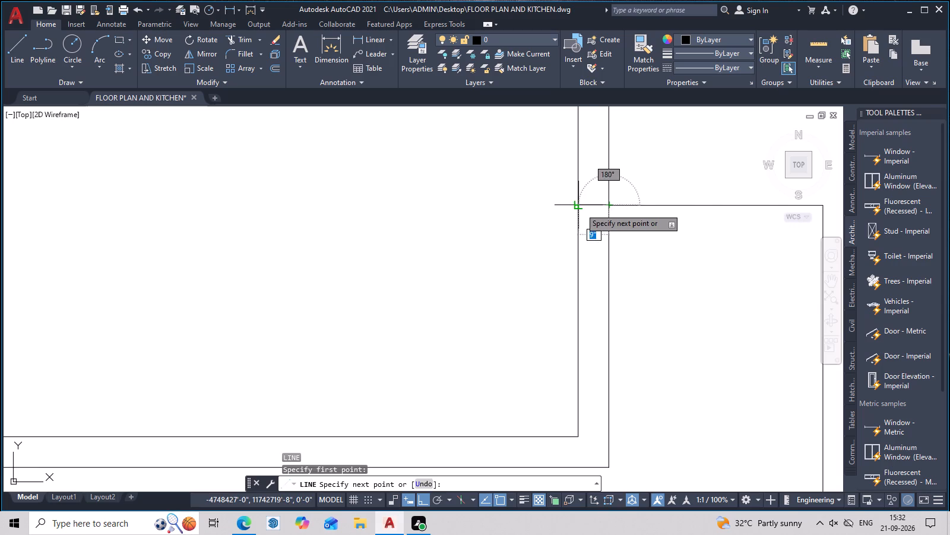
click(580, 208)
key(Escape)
Erase the horizontal line 1'3" north of the southeastern room's southern wall.
scroll(609, 221, down, 2)
middle_drag(627, 235, 604, 257)
middle_drag(631, 276, 537, 270)
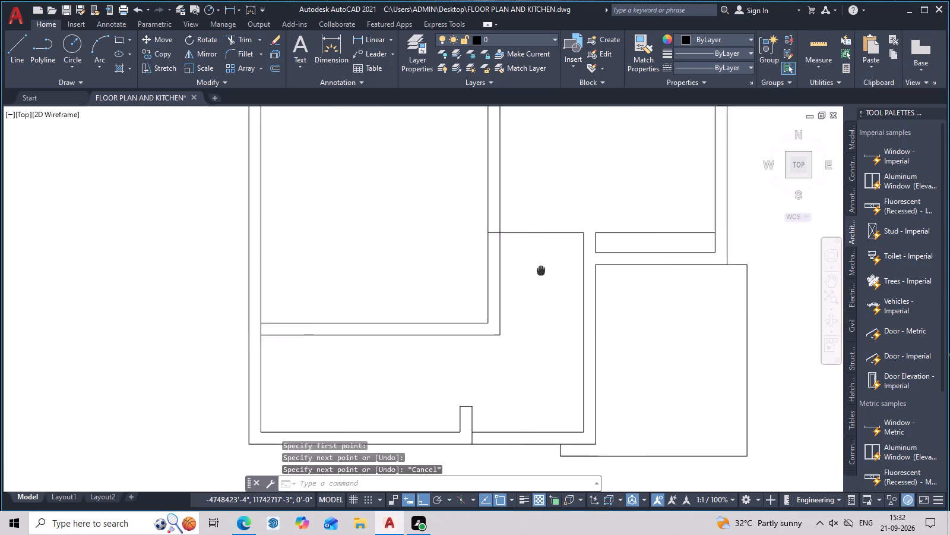
middle_drag(537, 270, 527, 269)
click(634, 228)
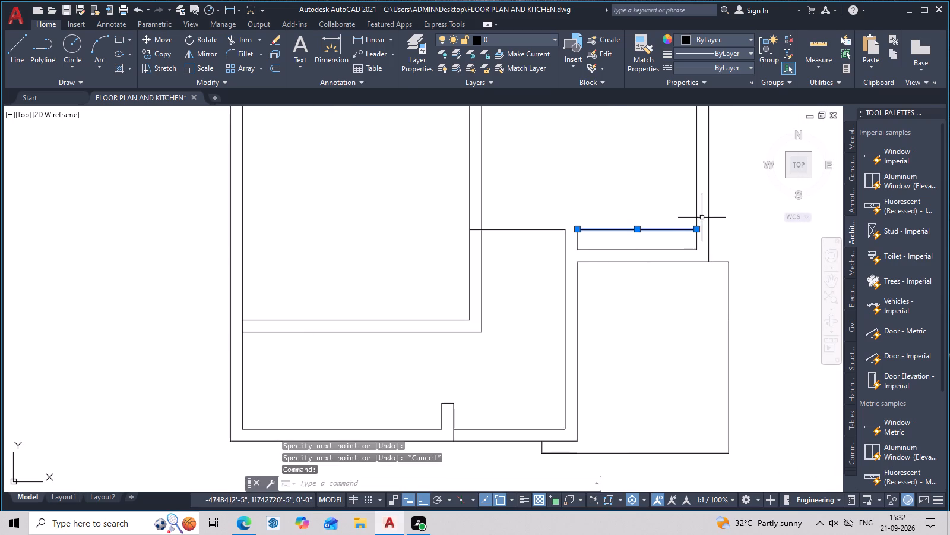
key(Delete)
Fillet the step's short vertical line with the north face line running east from the partition to form a square corner.
middle_drag(589, 232, 565, 238)
scroll(545, 236, up, 2)
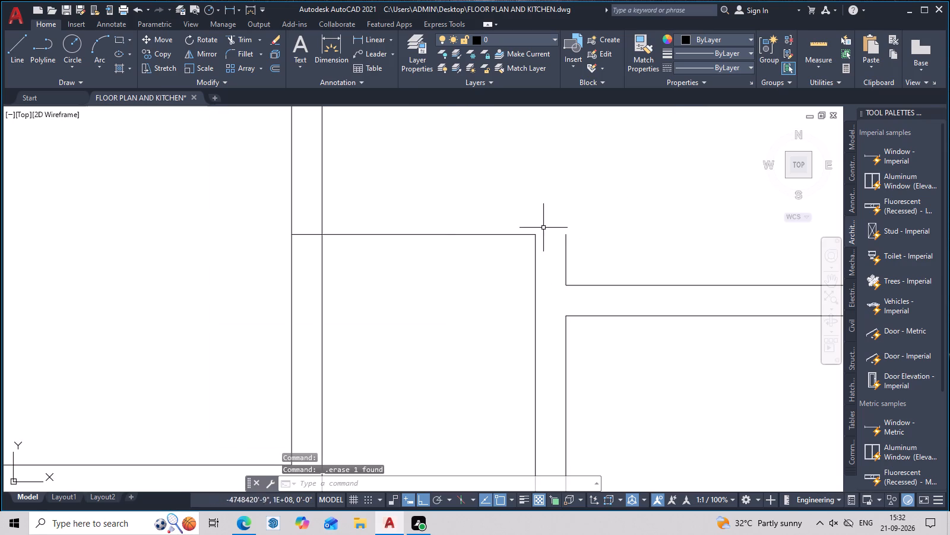
scroll(589, 241, down, 1)
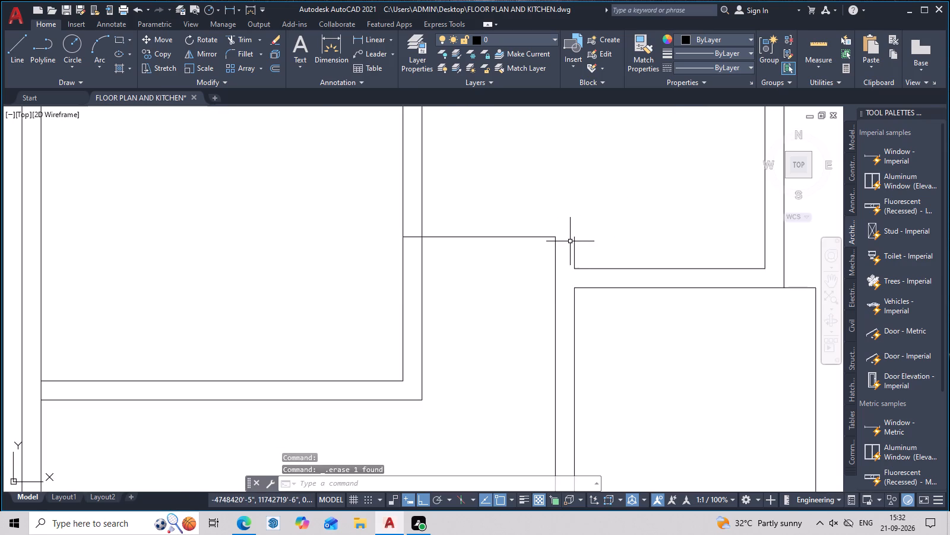
key(d)
key(Escape)
text(F)
key(space)
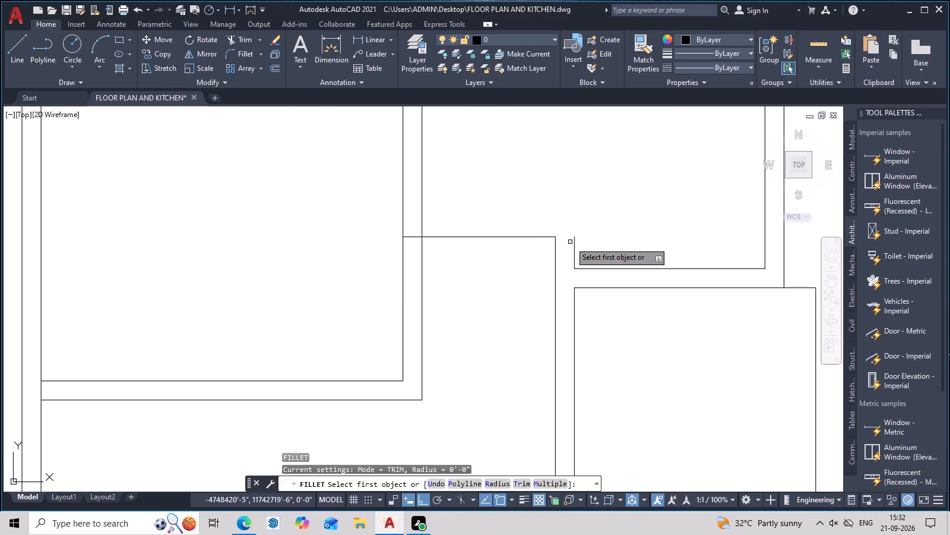
click(575, 240)
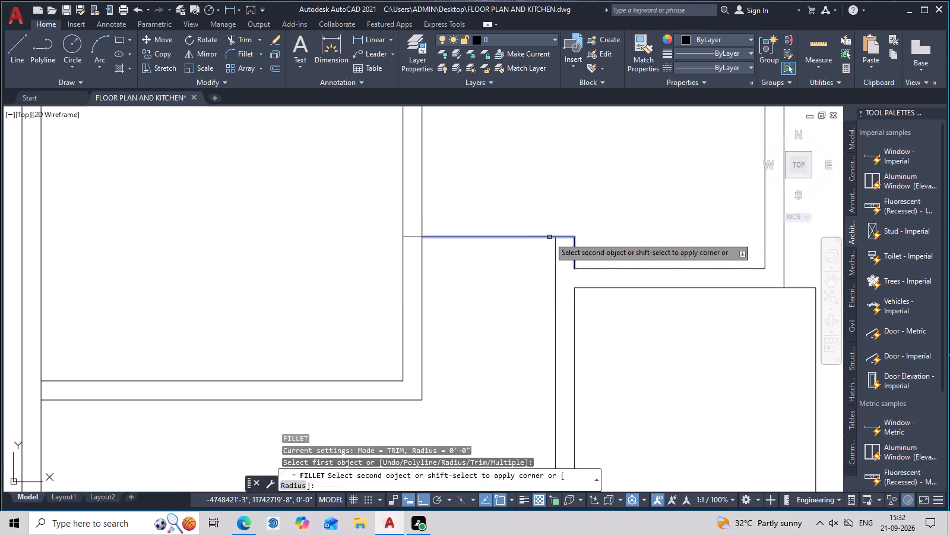
click(549, 237)
scroll(571, 252, down, 3)
middle_drag(579, 259, 566, 235)
scroll(566, 234, up, 2)
middle_drag(566, 238, 584, 222)
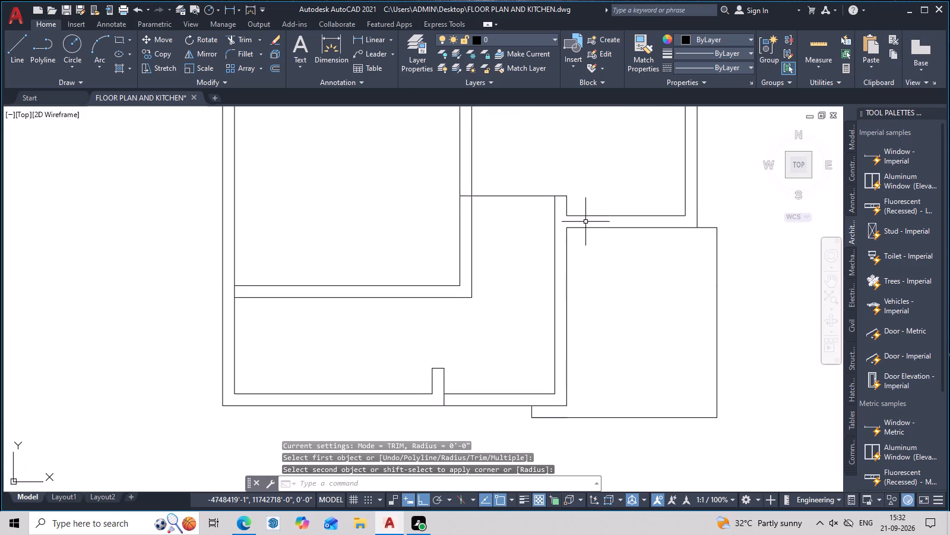
key(Escape)
Offset the stepped wall's north face line east of the partition 9 inches to the south.
middle_drag(527, 220, 530, 235)
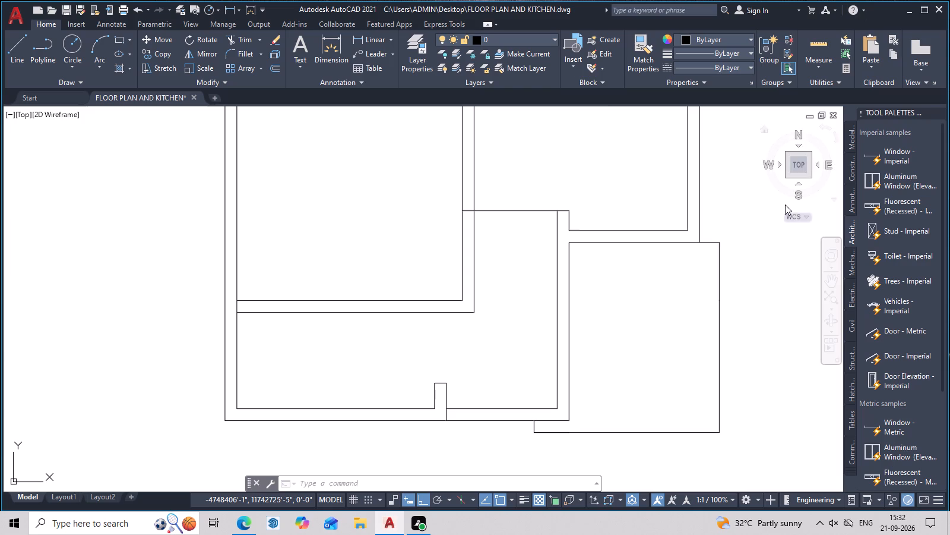
scroll(556, 216, up, 3)
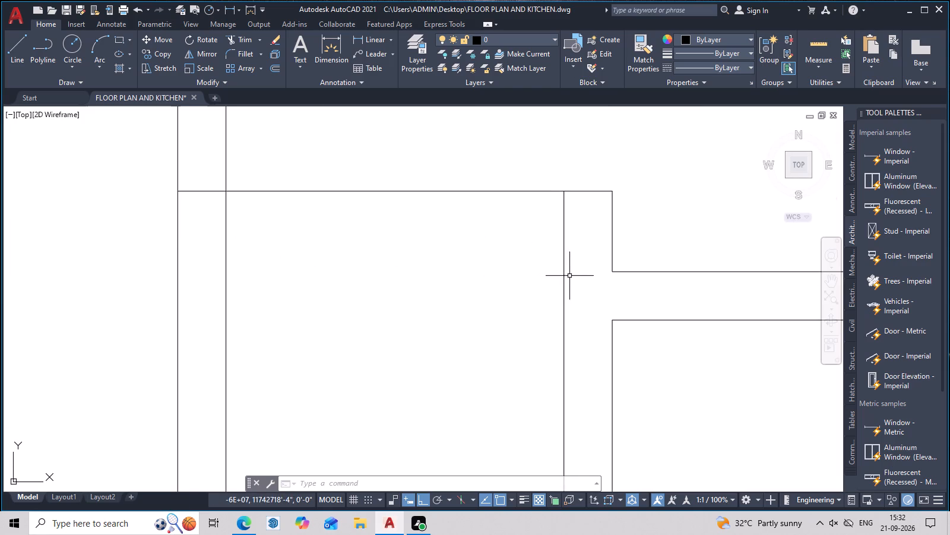
text(O)
key(space)
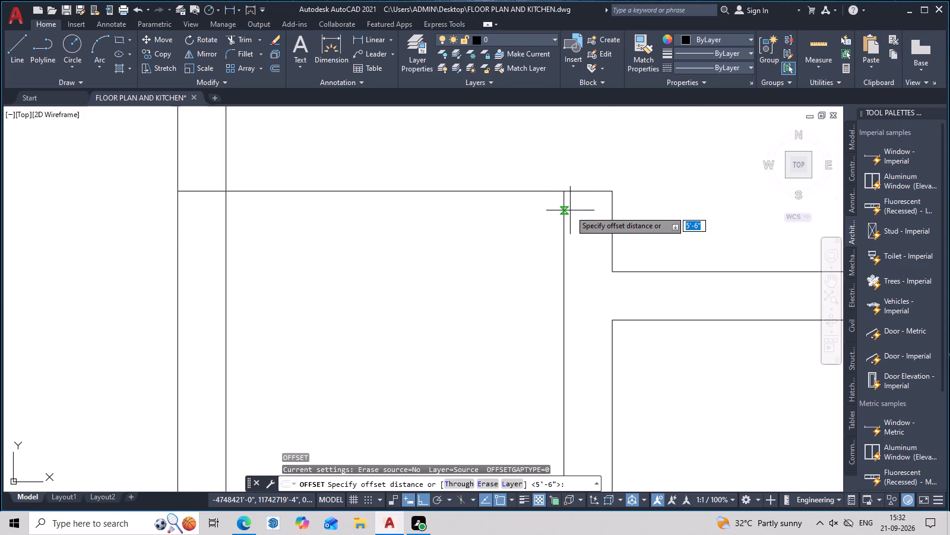
text(9)
key(space)
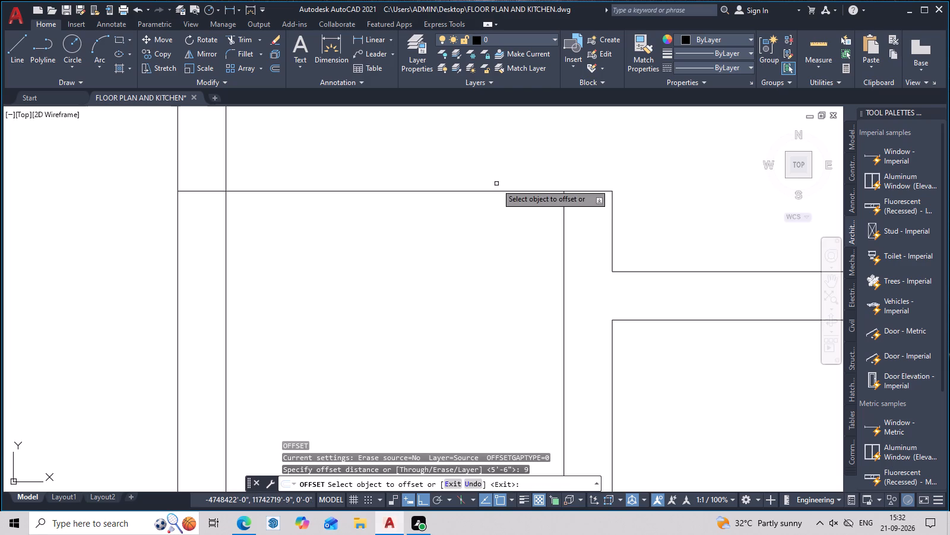
click(497, 194)
click(496, 188)
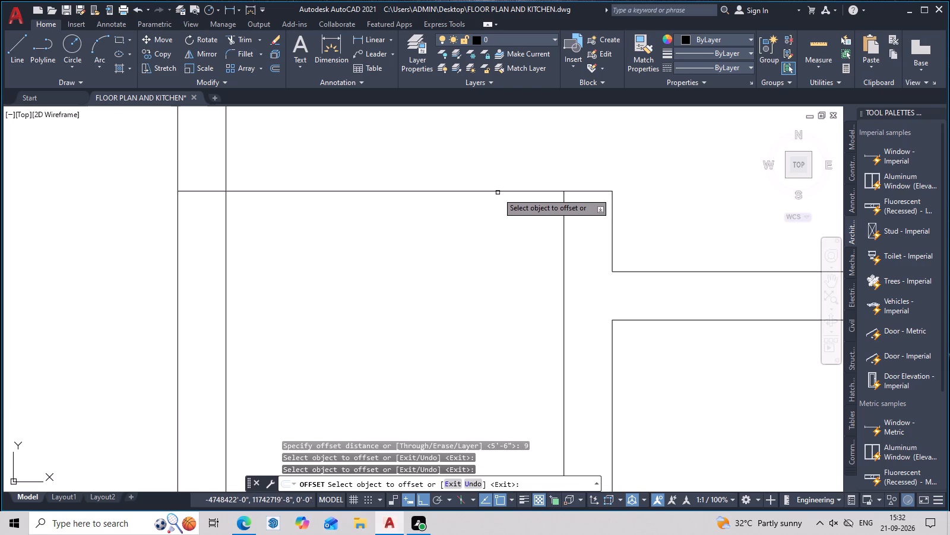
click(498, 191)
click(495, 263)
middle_drag(570, 284, 575, 219)
key(Escape)
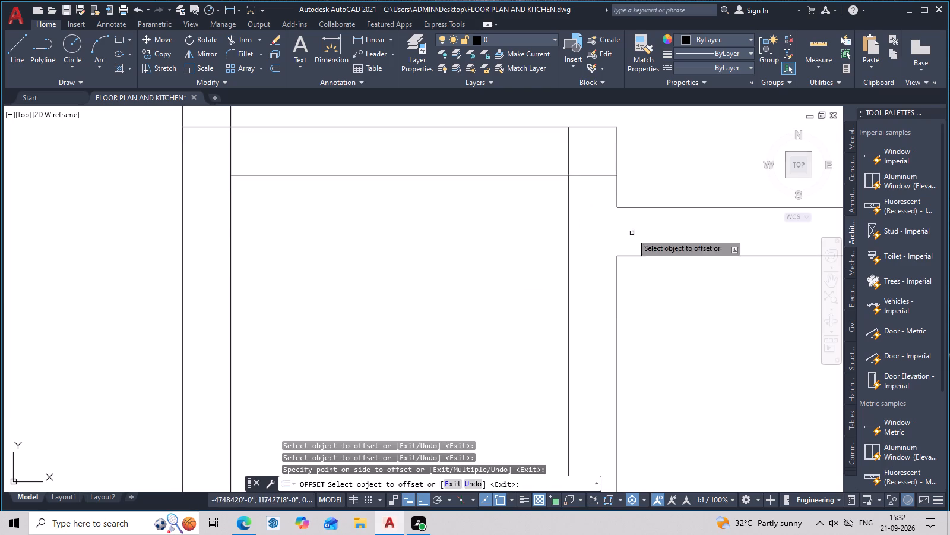
click(820, 43)
key(Escape)
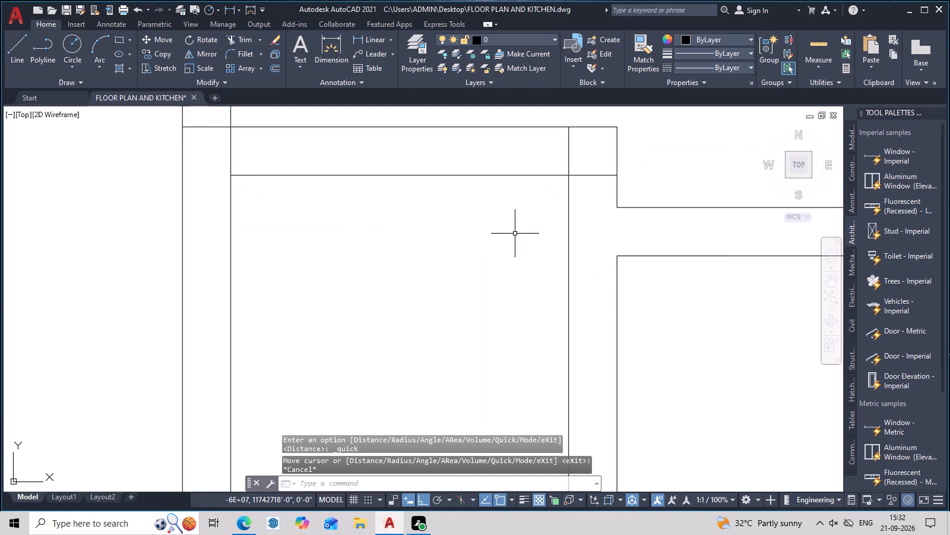
Trim the crossing line ends inside the stepped wall's corner, leaving a clean inner corner with the north-south wall.
middle_drag(520, 234, 586, 254)
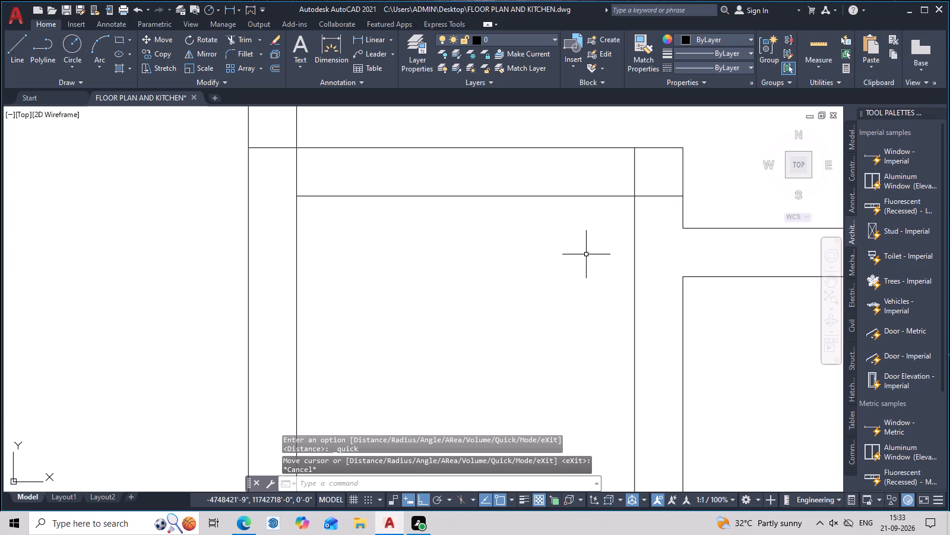
text(TR)
key(space)
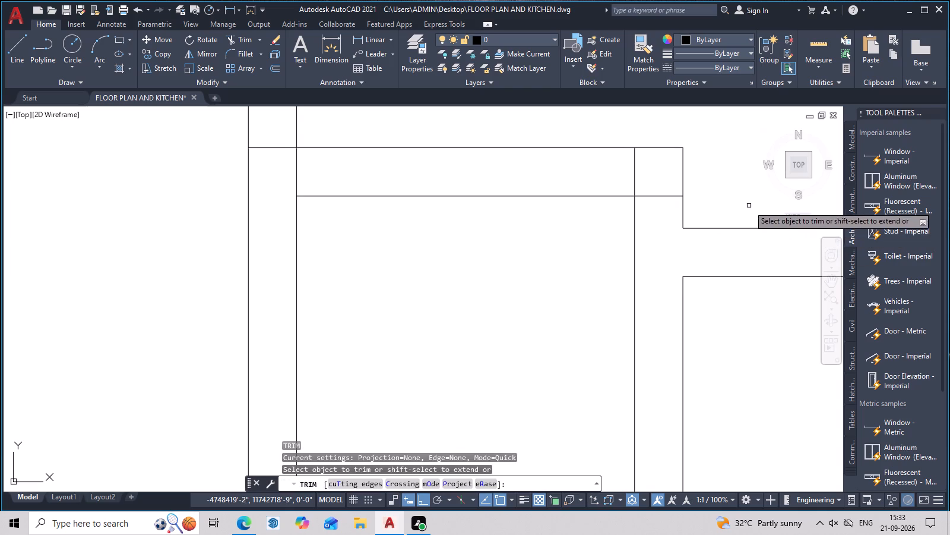
drag(612, 165, 641, 166)
drag(646, 166, 653, 200)
scroll(653, 201, down, 3)
middle_drag(653, 218, 658, 178)
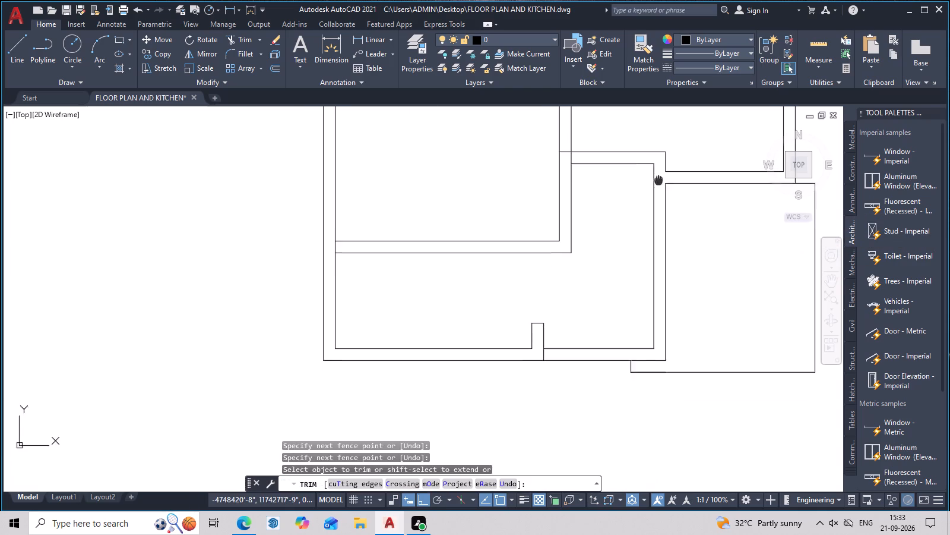
middle_drag(658, 178, 658, 177)
key(Escape)
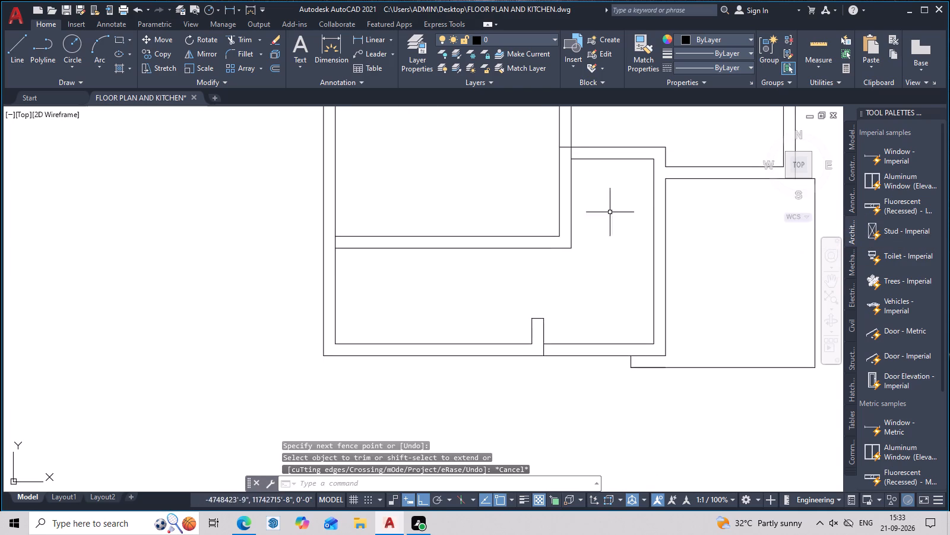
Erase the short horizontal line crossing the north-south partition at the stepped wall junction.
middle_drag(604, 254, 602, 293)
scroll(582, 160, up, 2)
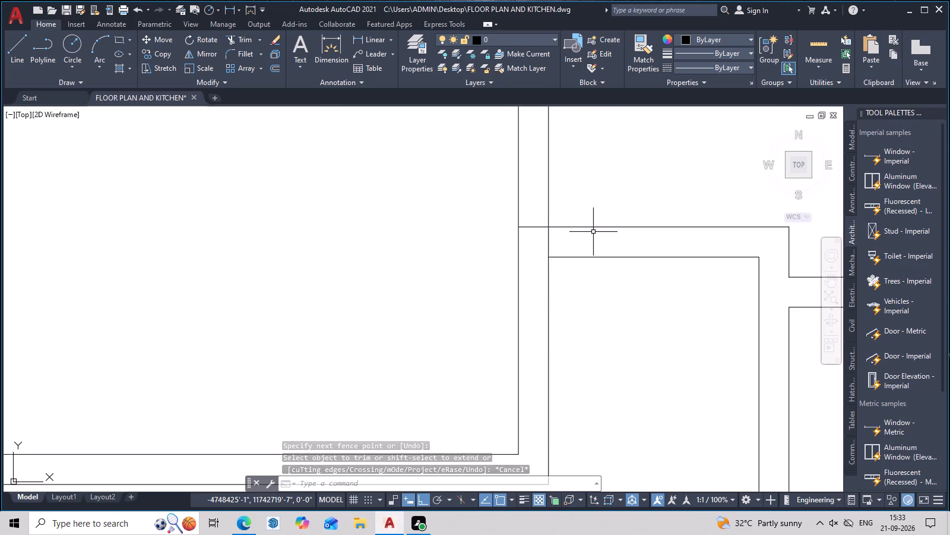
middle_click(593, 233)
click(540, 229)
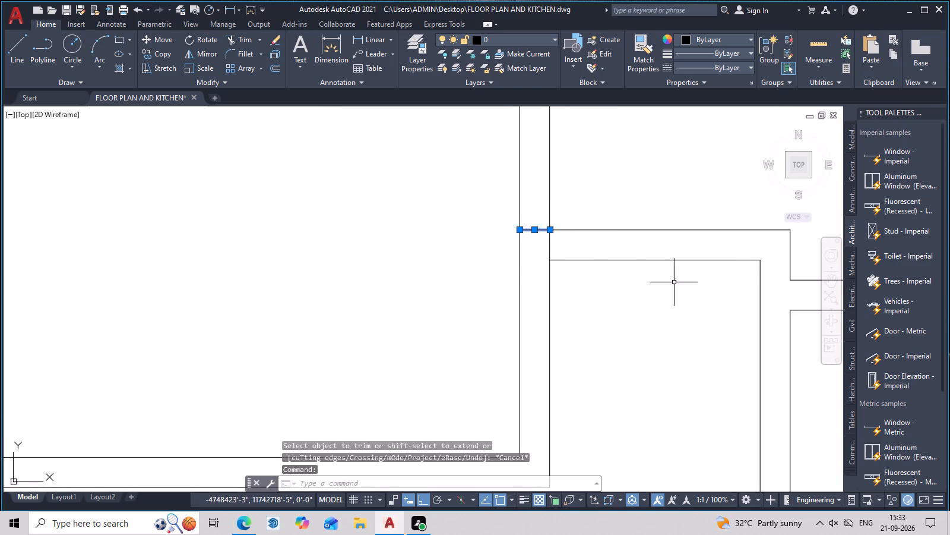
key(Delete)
Measure the north-south partition's thickness and face lengths, and examine its junction with the stepped wall.
middle_drag(579, 291, 584, 179)
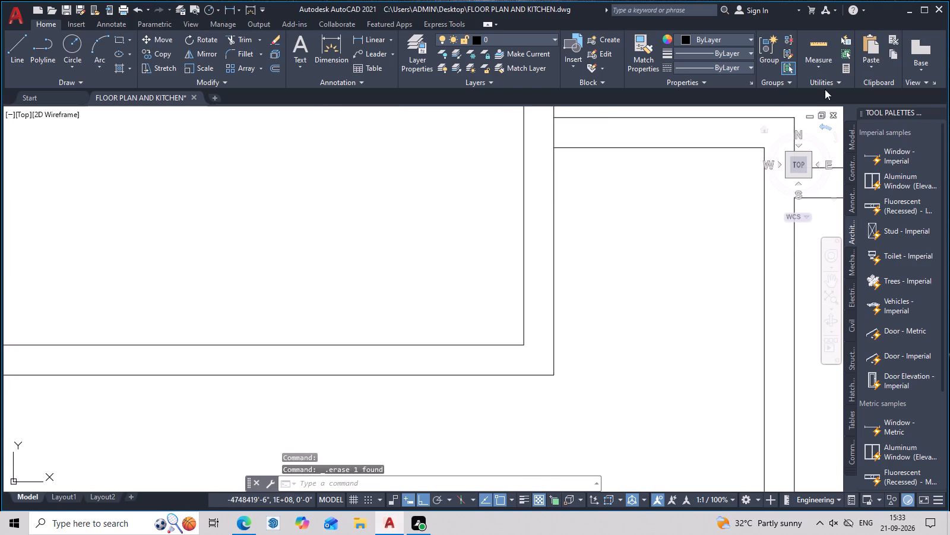
click(828, 42)
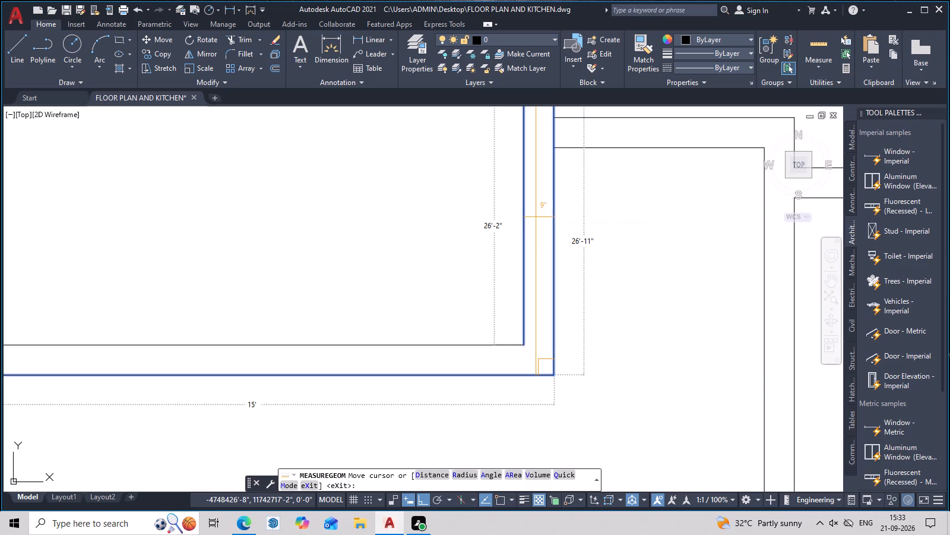
scroll(534, 210, down, 2)
key(Escape)
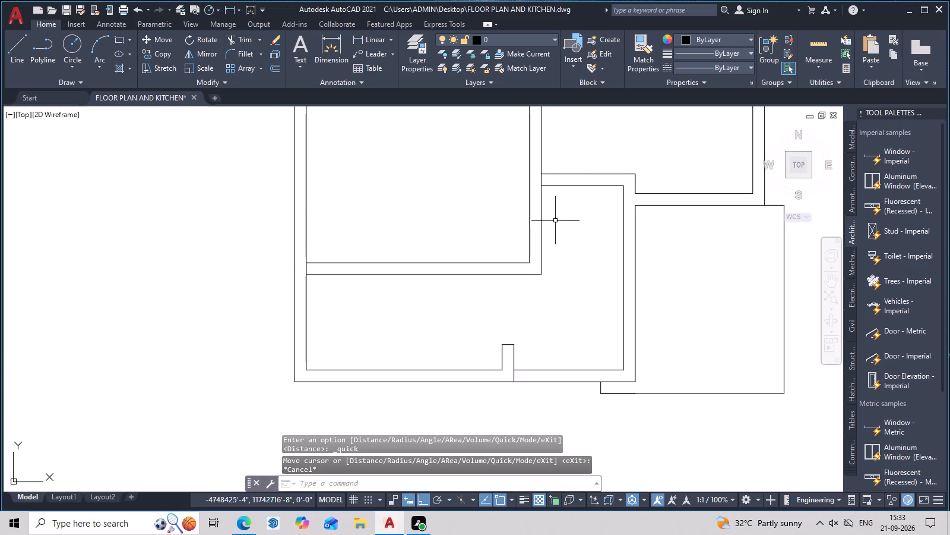
middle_drag(556, 221, 523, 206)
scroll(529, 195, up, 2)
middle_drag(483, 166, 512, 218)
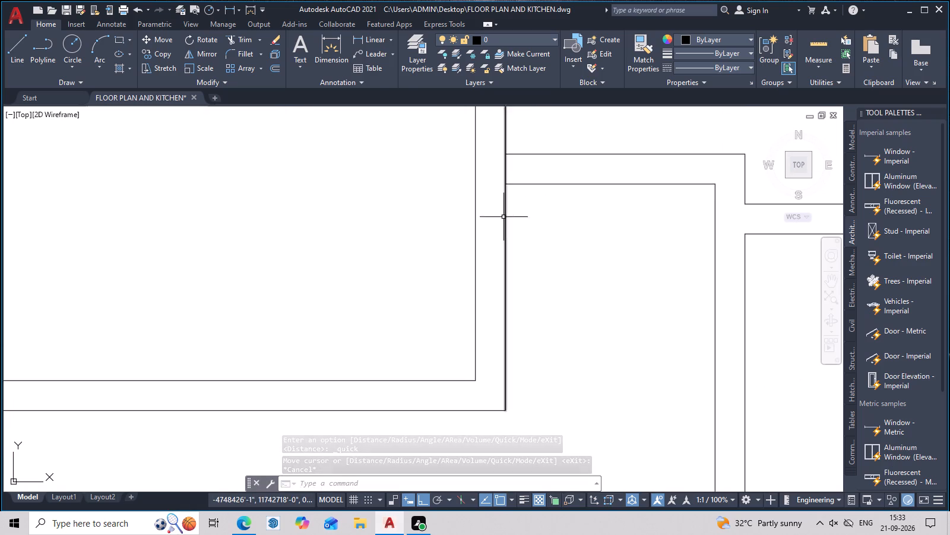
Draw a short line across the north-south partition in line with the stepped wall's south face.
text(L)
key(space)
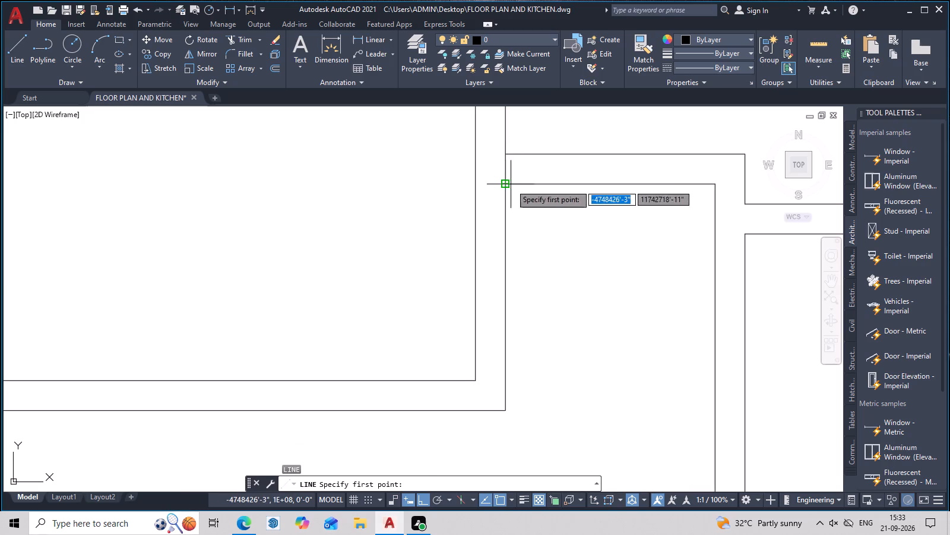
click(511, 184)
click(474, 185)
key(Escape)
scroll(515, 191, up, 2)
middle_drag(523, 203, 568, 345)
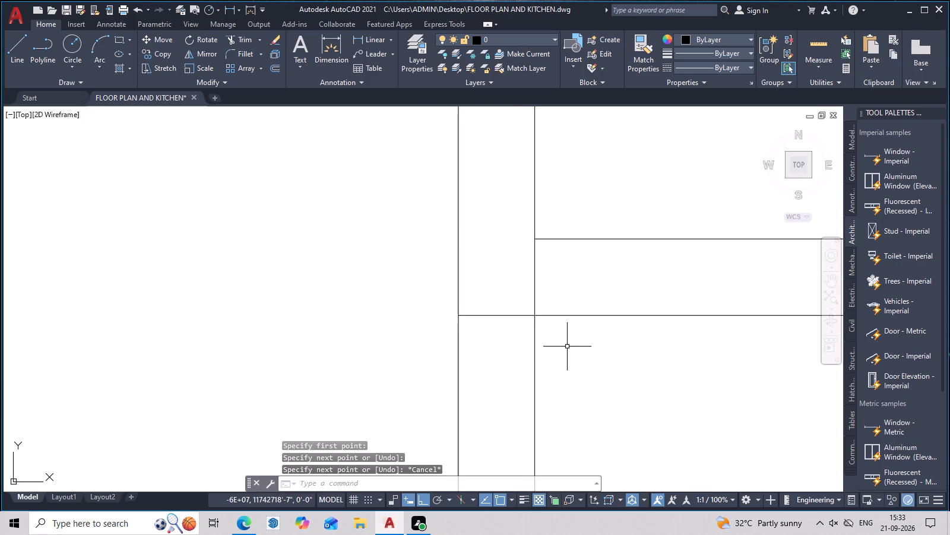
Draw a short cap line across the north-south partition, slightly north of its corner with the southern east-west wall.
scroll(567, 347, down, 2)
middle_drag(568, 329, 568, 246)
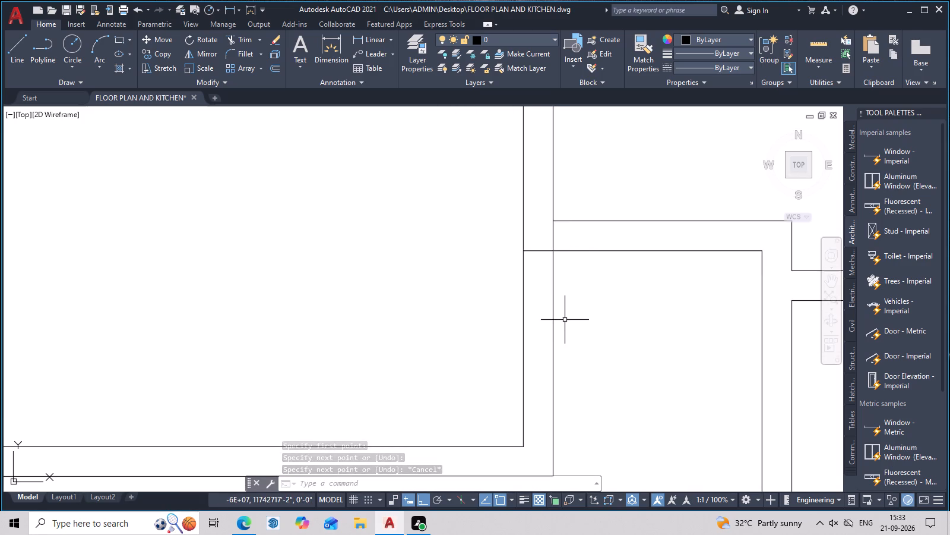
middle_drag(568, 333, 549, 258)
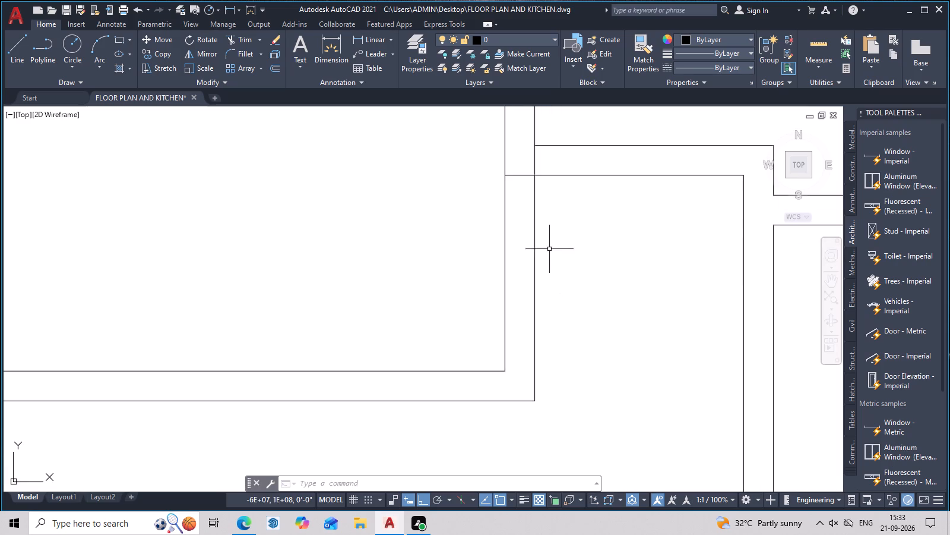
text(L)
key(space)
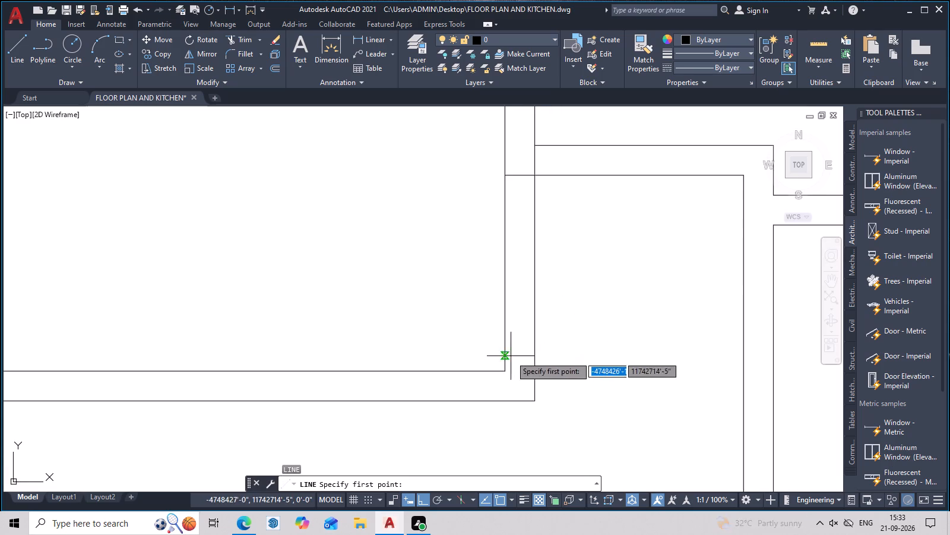
click(506, 334)
click(536, 335)
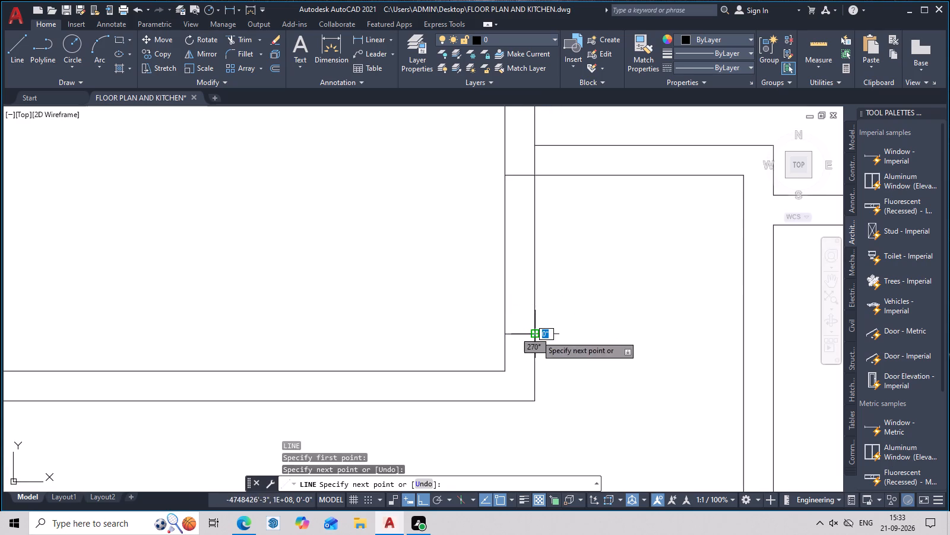
key(Escape)
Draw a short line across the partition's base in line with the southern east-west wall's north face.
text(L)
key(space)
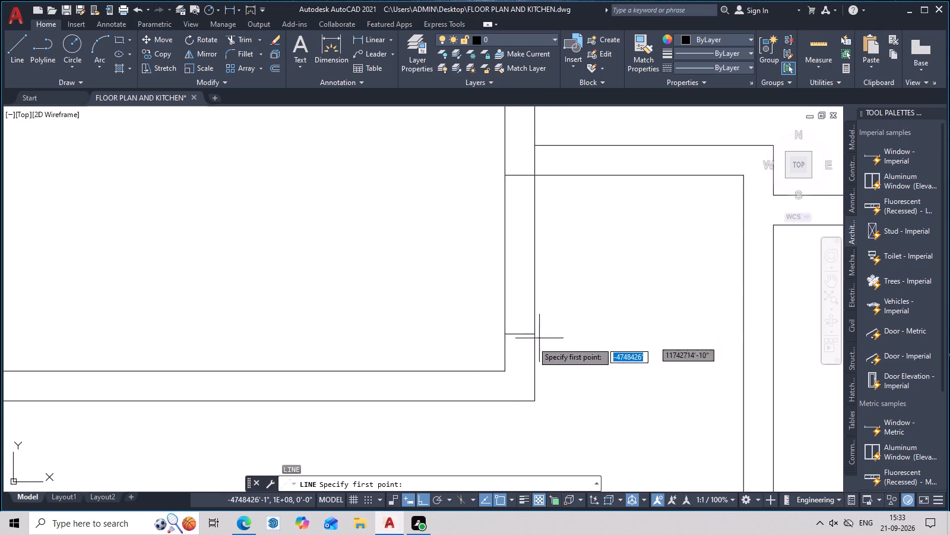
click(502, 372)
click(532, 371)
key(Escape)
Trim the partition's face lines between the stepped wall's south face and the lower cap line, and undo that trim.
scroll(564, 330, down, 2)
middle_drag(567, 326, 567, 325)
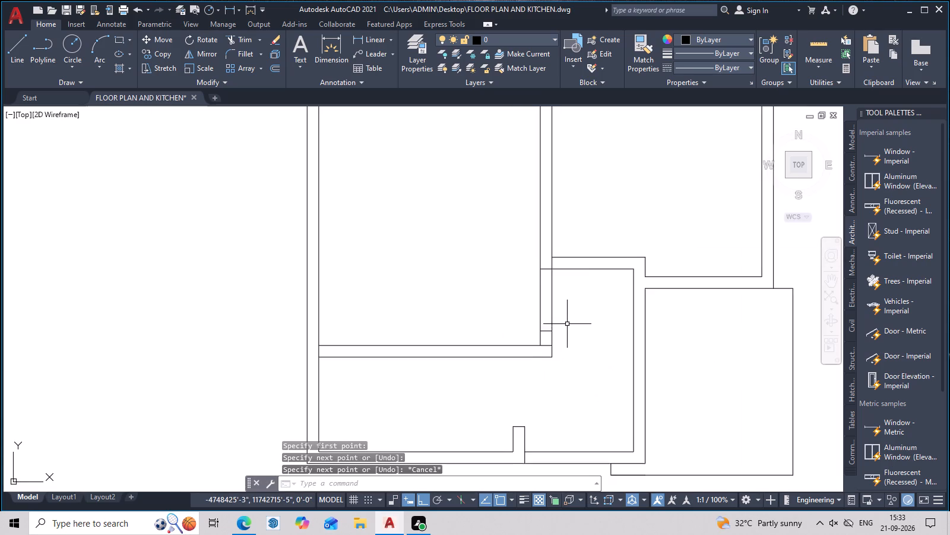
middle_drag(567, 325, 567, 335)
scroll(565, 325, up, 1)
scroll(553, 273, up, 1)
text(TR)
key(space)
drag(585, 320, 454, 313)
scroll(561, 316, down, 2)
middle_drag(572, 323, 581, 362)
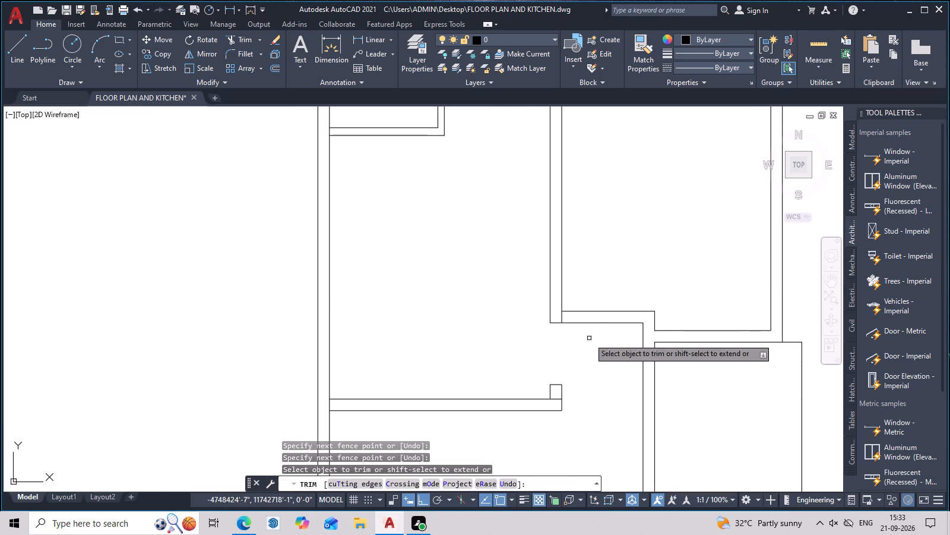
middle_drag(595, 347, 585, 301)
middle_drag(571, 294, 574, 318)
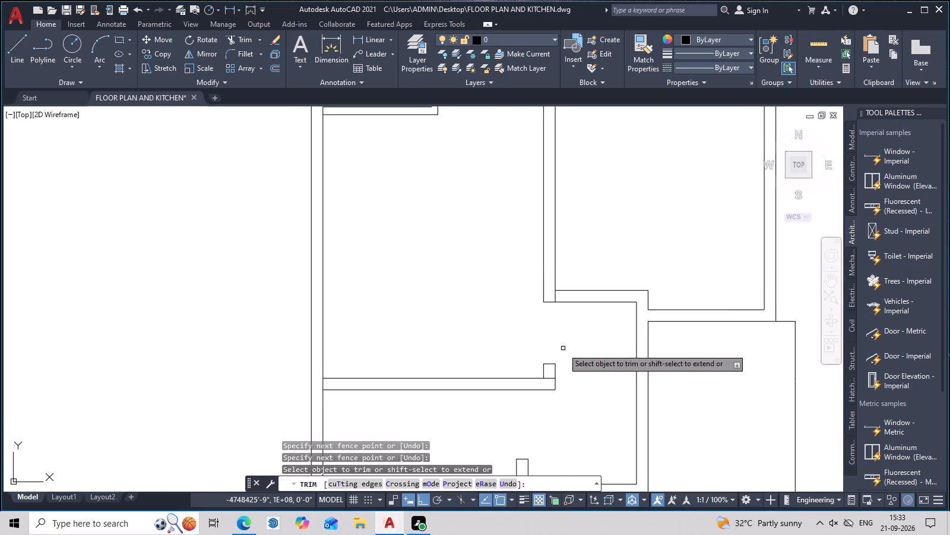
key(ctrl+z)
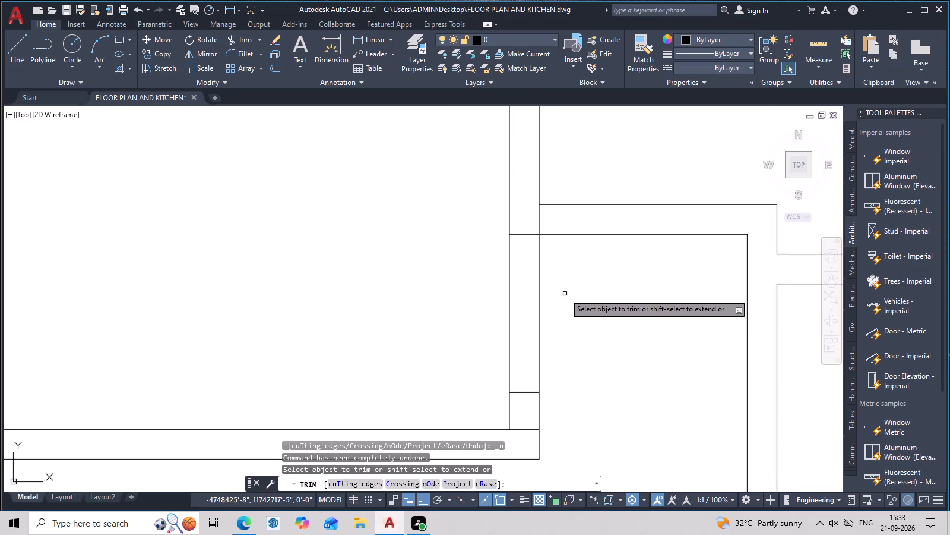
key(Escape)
Draw a cap line across the north-south partition about 9 inches south of the stepped wall's south face.
text(L)
key(space)
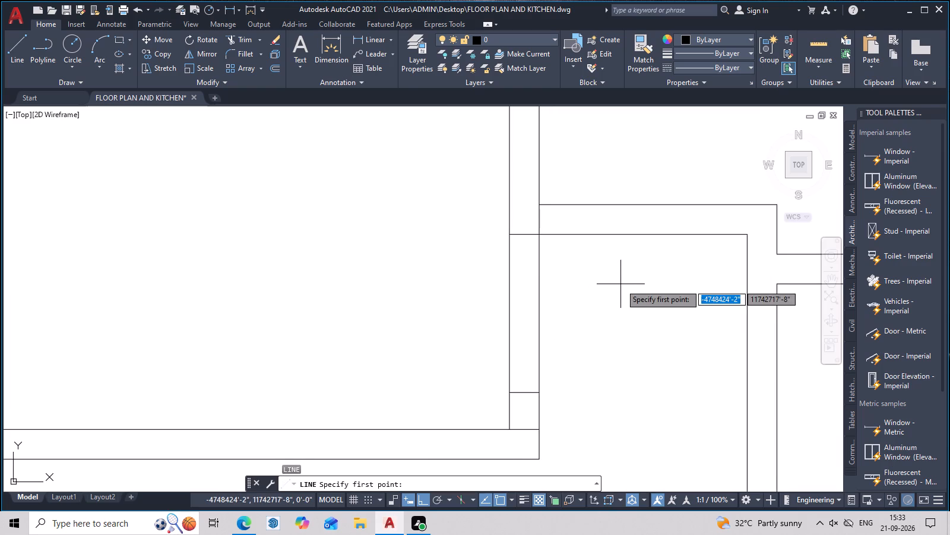
click(538, 264)
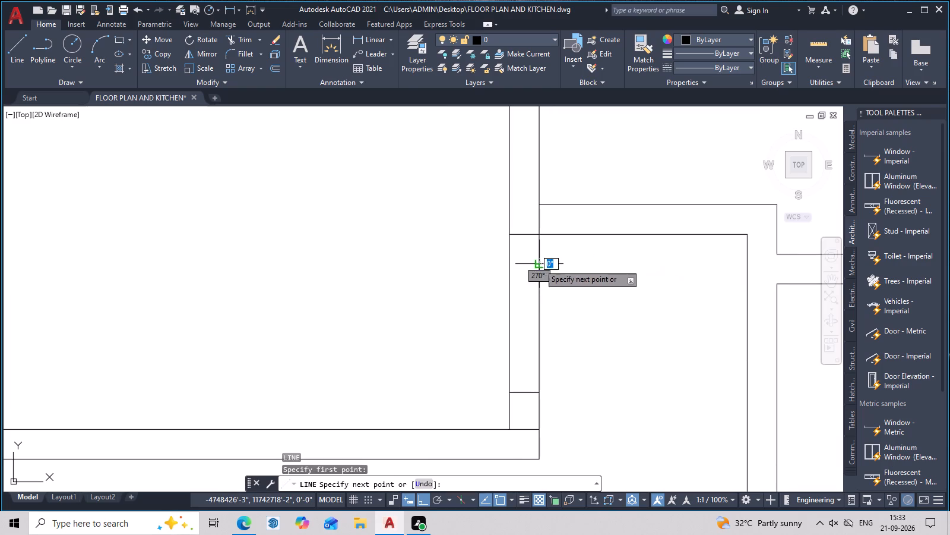
click(508, 265)
key(Escape)
Trim both partition face lines between the two cap lines to leave an opening.
text(TR)
key(space)
drag(543, 292, 416, 316)
scroll(574, 304, down, 3)
middle_drag(576, 305, 563, 332)
Trim the short lines crossing the partition at the stepped wall's south face and at the southern wall's corner.
scroll(550, 323, up, 5)
drag(521, 221, 509, 289)
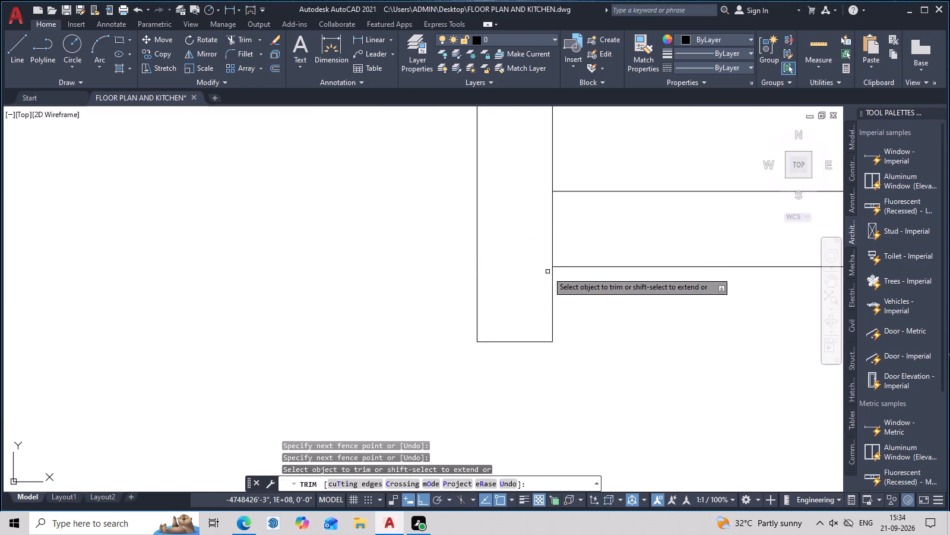
key(Escape)
middle_drag(619, 317, 553, 261)
scroll(545, 240, up, 1)
scroll(543, 230, down, 2)
middle_drag(553, 284, 505, 252)
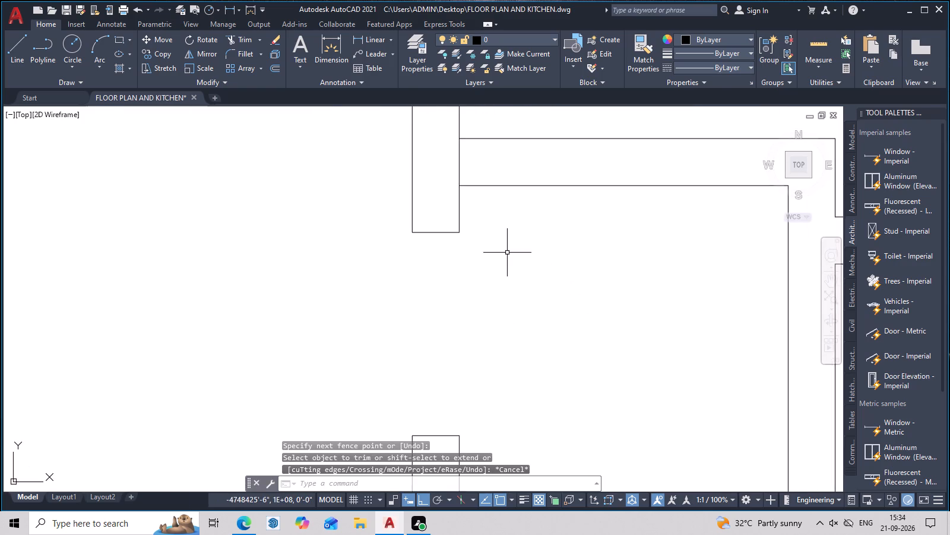
scroll(507, 254, down, 2)
middle_drag(522, 297, 524, 237)
middle_drag(540, 330, 538, 282)
scroll(480, 246, up, 3)
key(space)
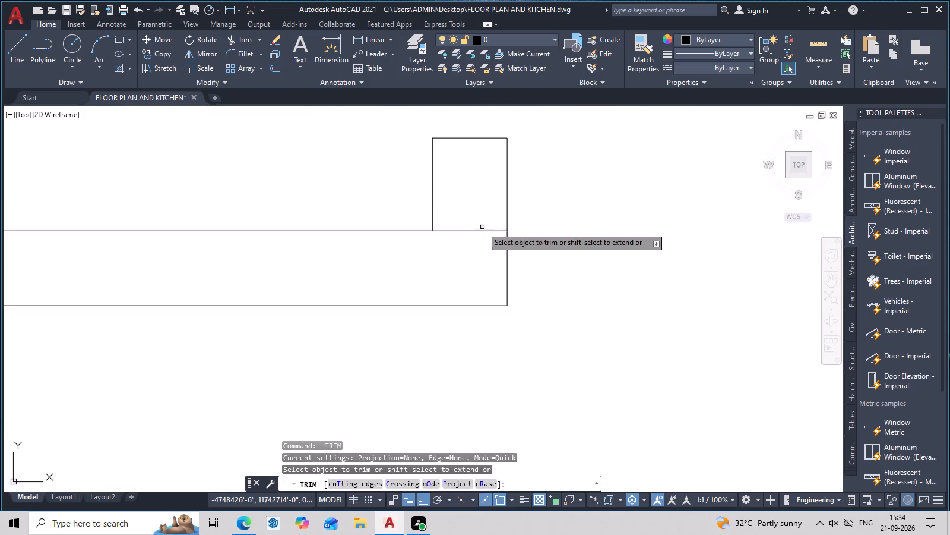
drag(482, 213, 473, 271)
scroll(465, 272, down, 5)
Examine the wall layout across the whole floor plan, including the new opening and the southeastern area.
middle_drag(517, 283, 518, 432)
middle_drag(534, 320, 533, 338)
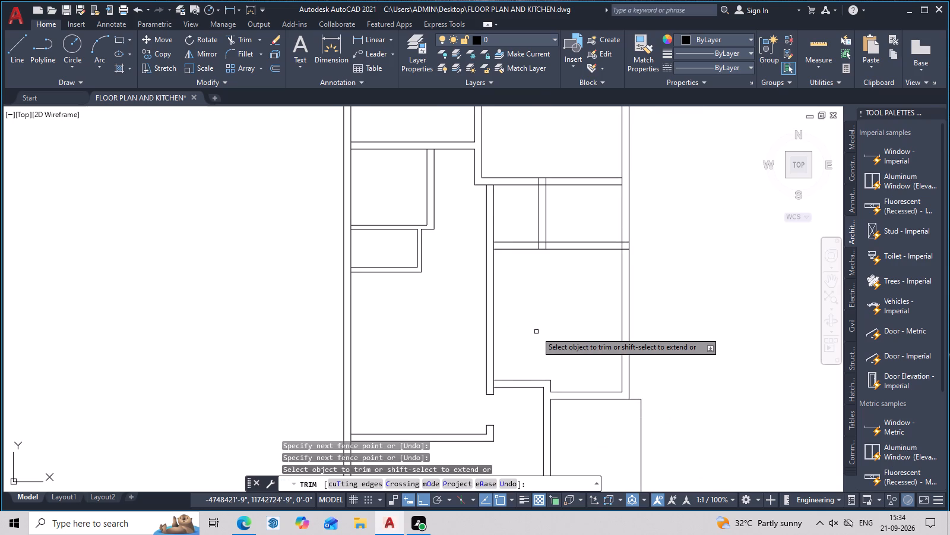
middle_drag(536, 332, 491, 354)
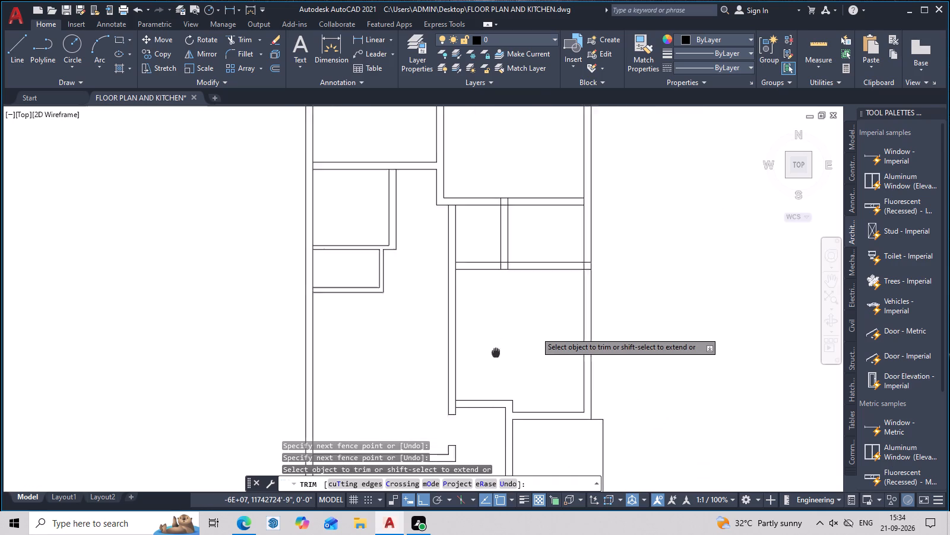
middle_drag(491, 354, 429, 382)
middle_drag(475, 328, 491, 247)
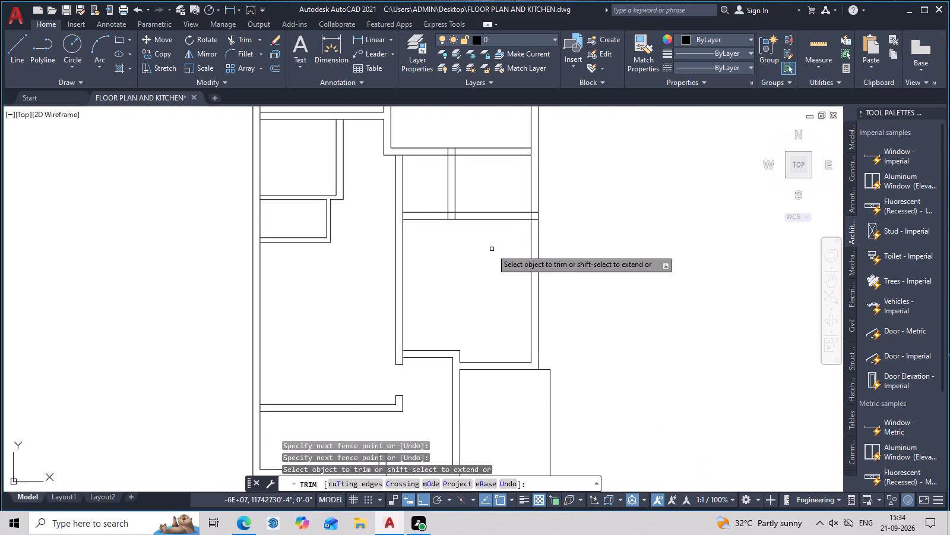
scroll(492, 249, up, 1)
middle_drag(522, 215, 545, 184)
scroll(469, 247, down, 1)
middle_drag(471, 260, 495, 360)
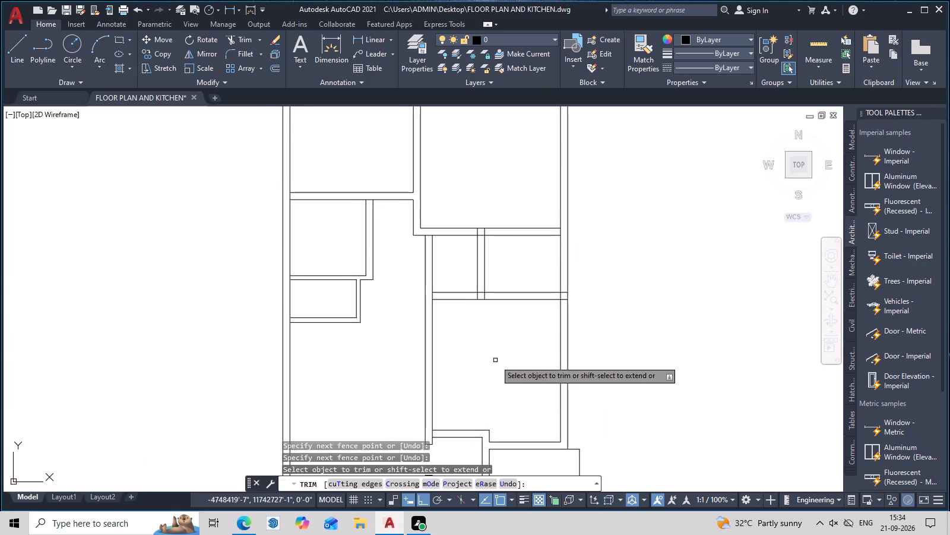
middle_drag(502, 325, 555, 263)
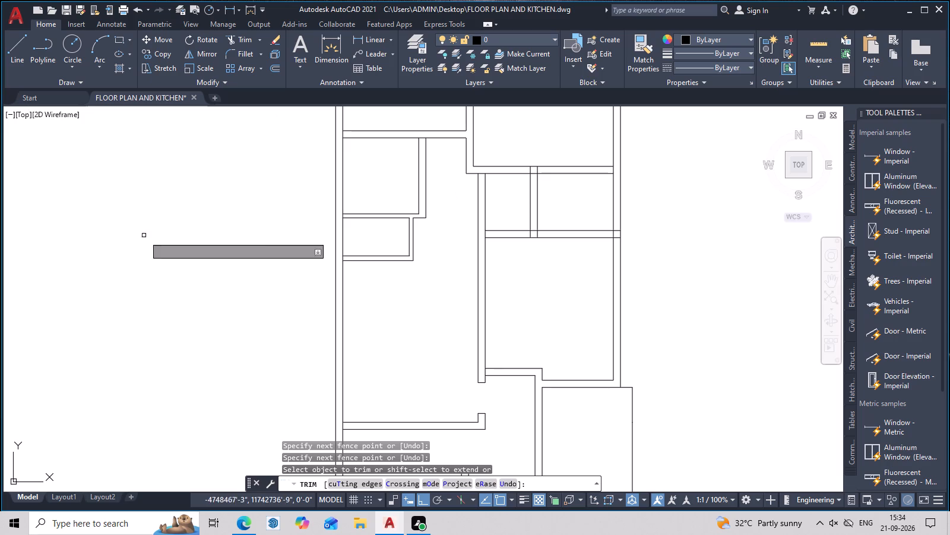
middle_drag(587, 300, 565, 213)
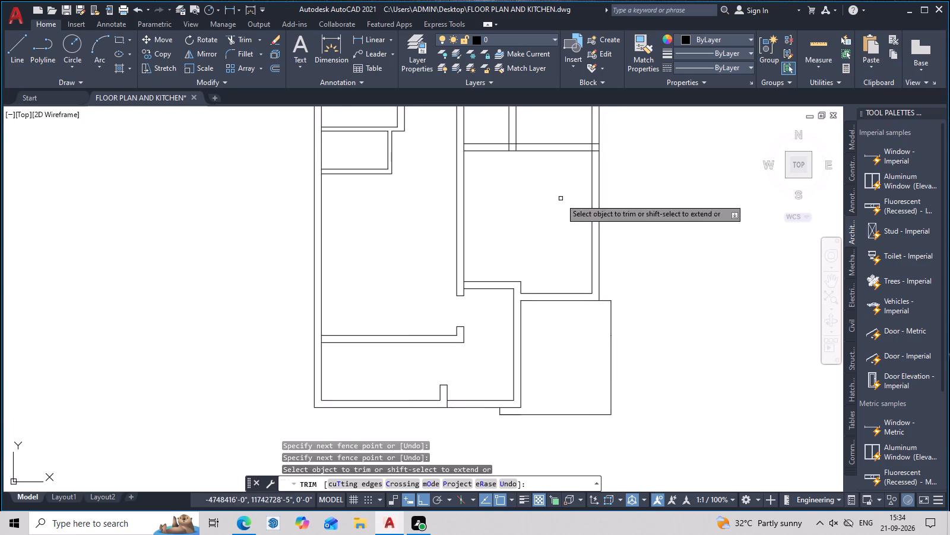
middle_drag(616, 322, 594, 231)
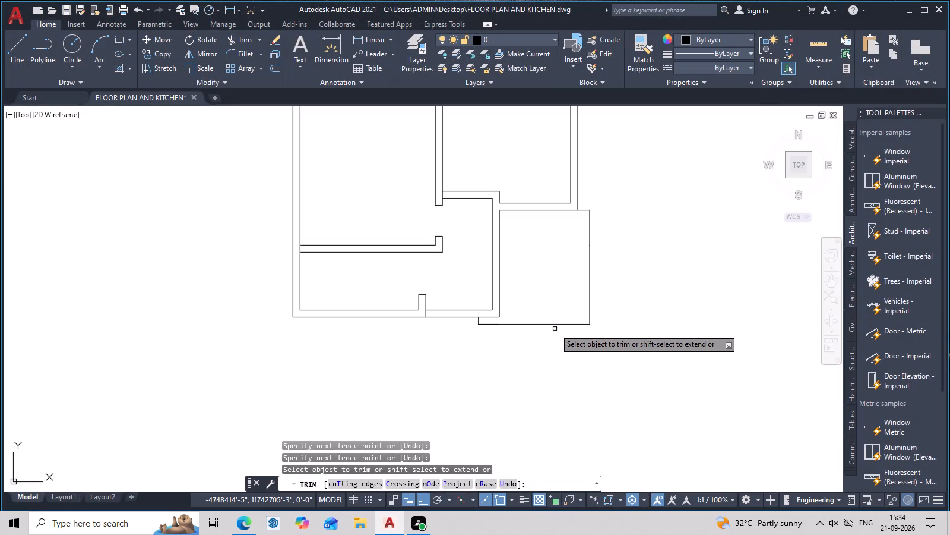
middle_drag(555, 340, 562, 361)
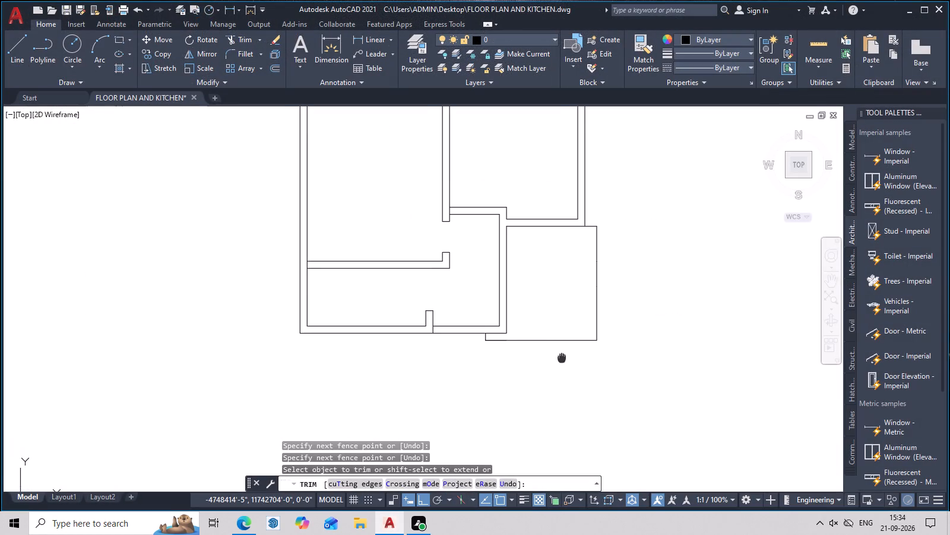
middle_drag(562, 361, 562, 411)
scroll(501, 275, up, 2)
scroll(495, 263, down, 3)
middle_drag(495, 263, 496, 376)
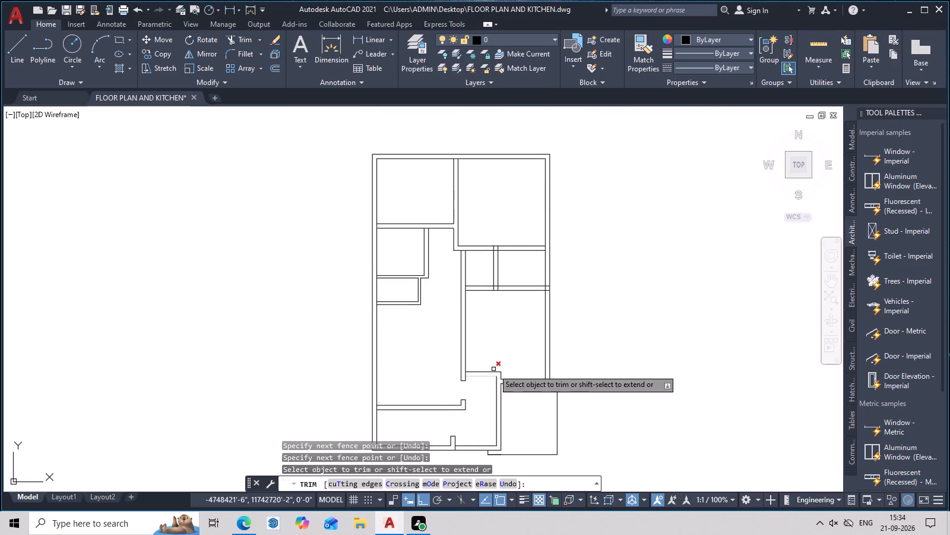
middle_drag(486, 336, 496, 382)
scroll(496, 375, up, 1)
middle_drag(496, 374, 550, 311)
middle_drag(546, 338, 551, 372)
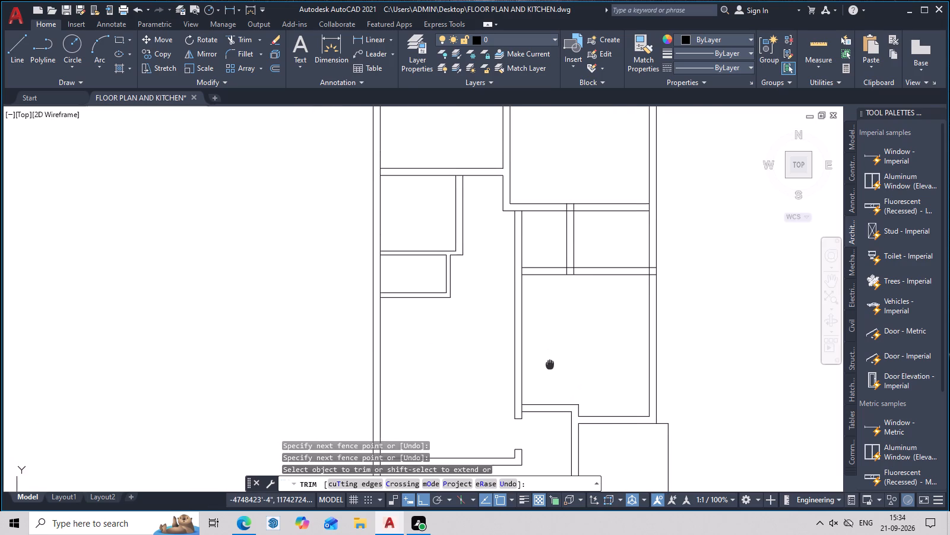
middle_drag(551, 372, 553, 380)
middle_drag(560, 376, 544, 402)
middle_drag(544, 402, 502, 411)
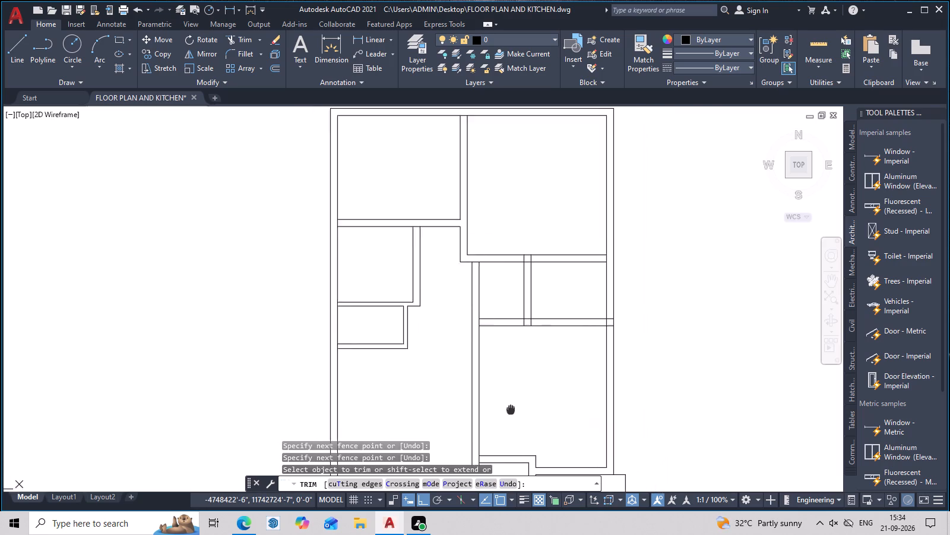
middle_drag(502, 411, 494, 411)
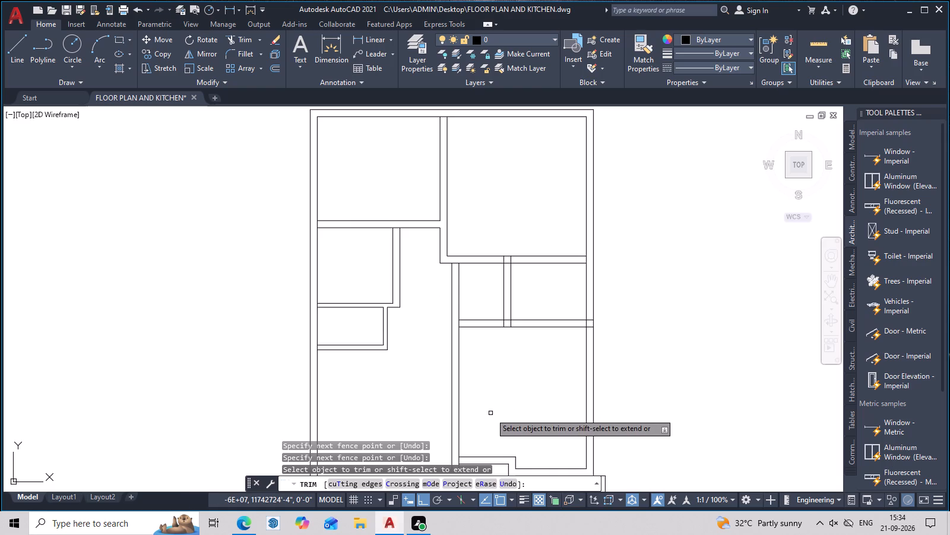
middle_drag(490, 413, 493, 427)
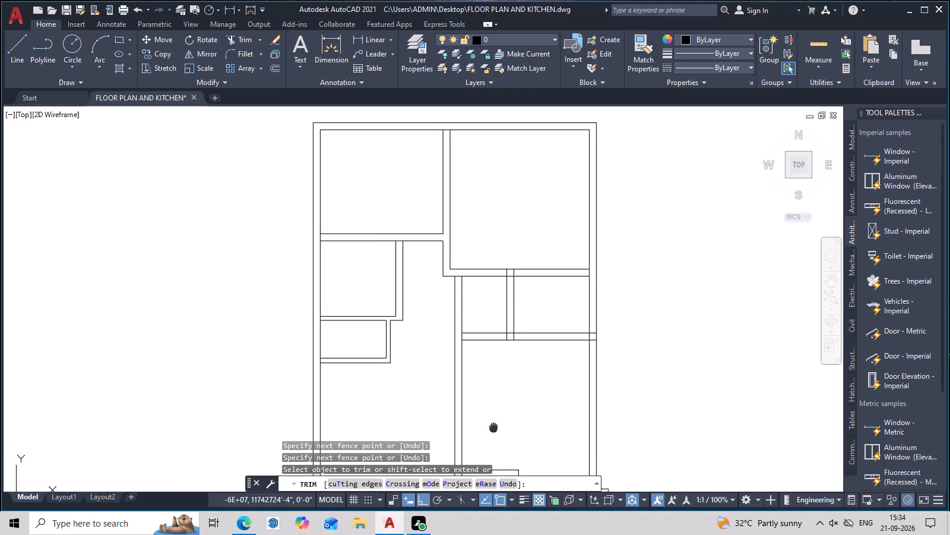
middle_drag(493, 427, 494, 429)
key(Escape)
Draw a north-south line across the northwest room, tracked 2' east of the west wall's inner face.
middle_drag(533, 372, 540, 332)
scroll(536, 341, down, 1)
middle_drag(544, 354, 544, 365)
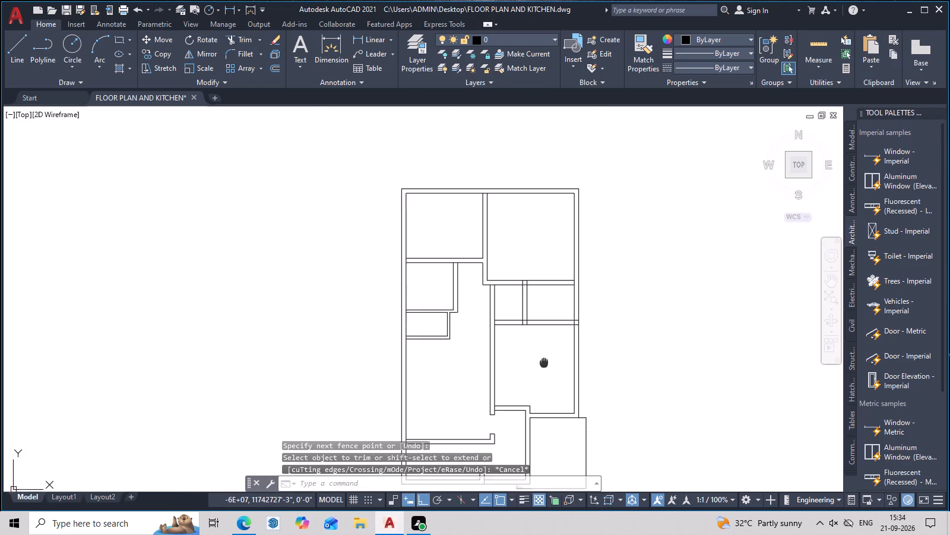
middle_drag(544, 365, 544, 411)
scroll(422, 241, up, 1)
middle_drag(442, 267, 446, 341)
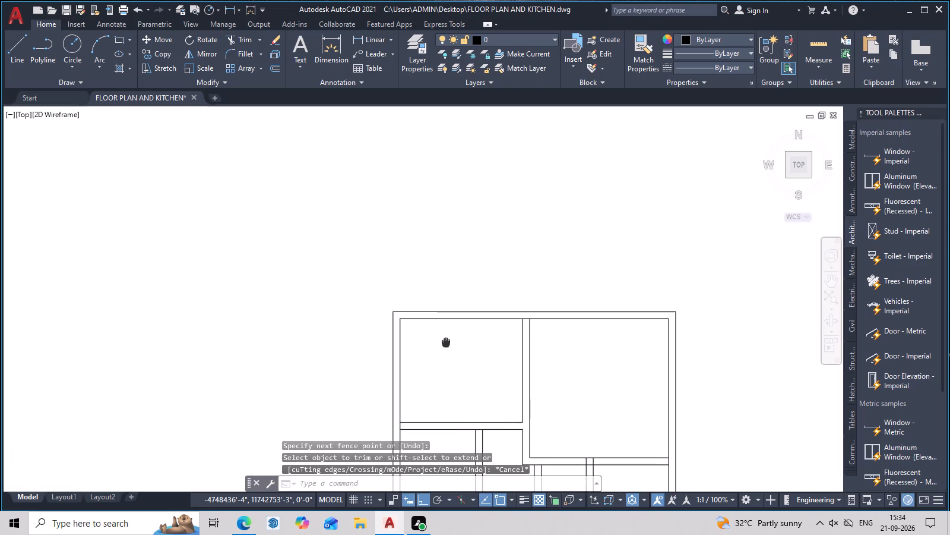
middle_drag(536, 301, 540, 206)
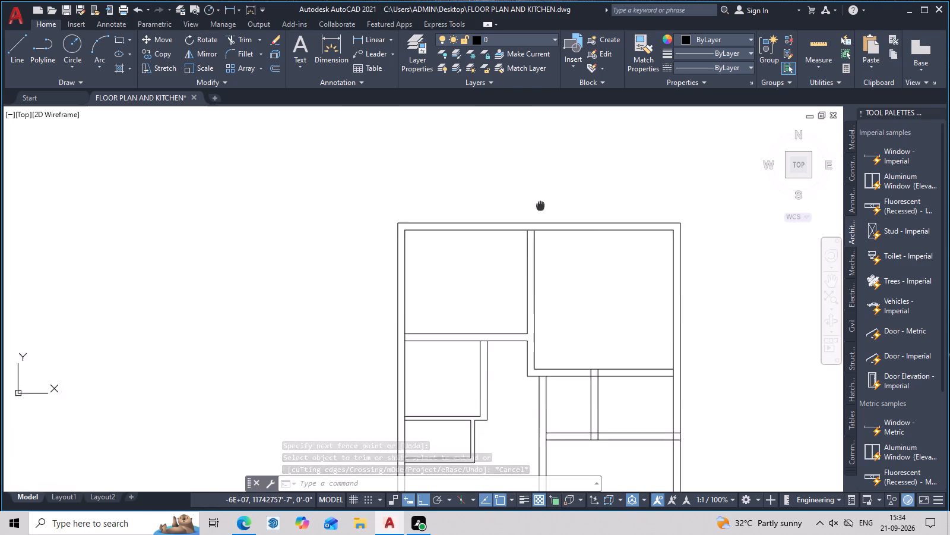
middle_drag(540, 206, 540, 187)
middle_click(541, 216)
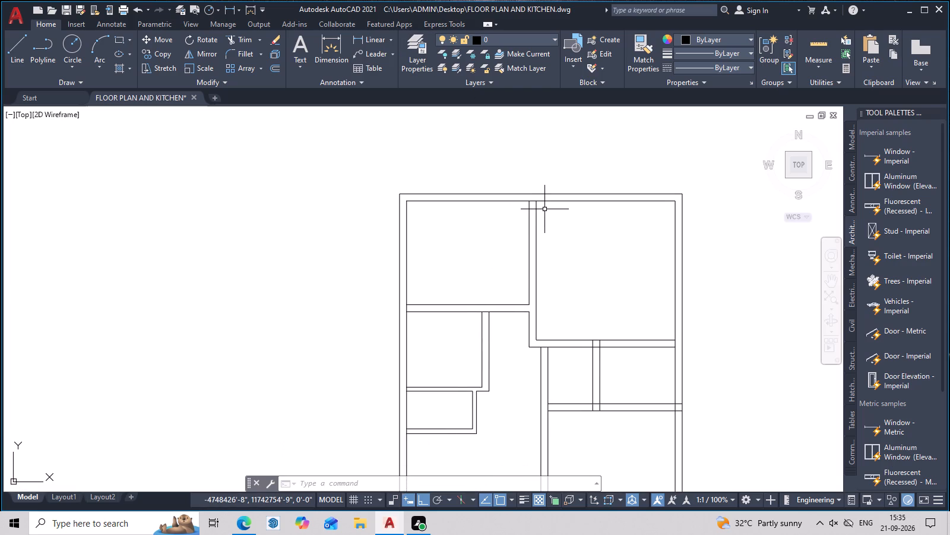
text(L)
key(space)
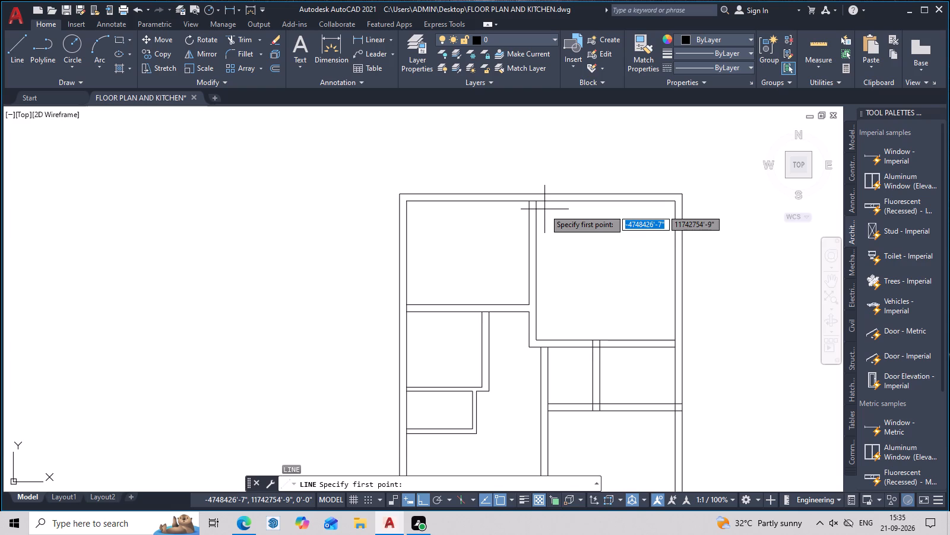
text(TK)
key(space)
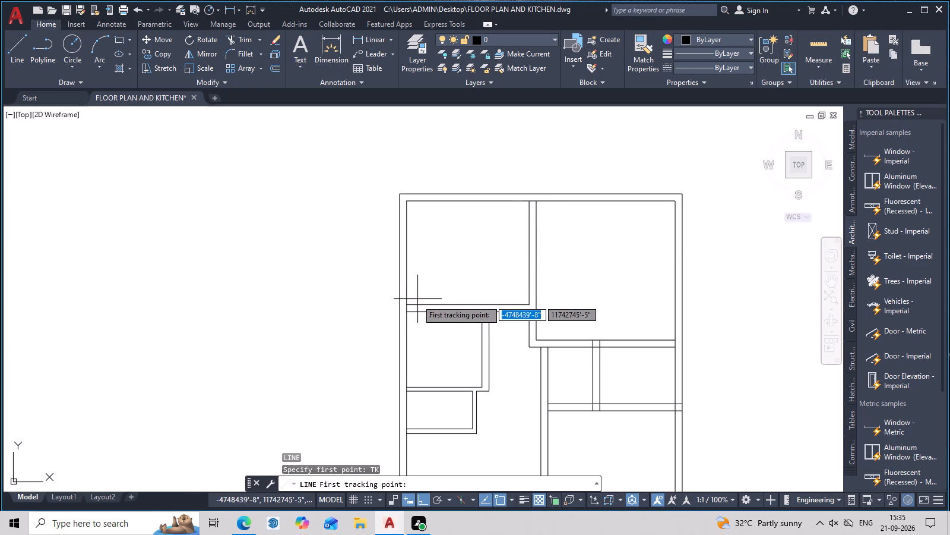
click(406, 304)
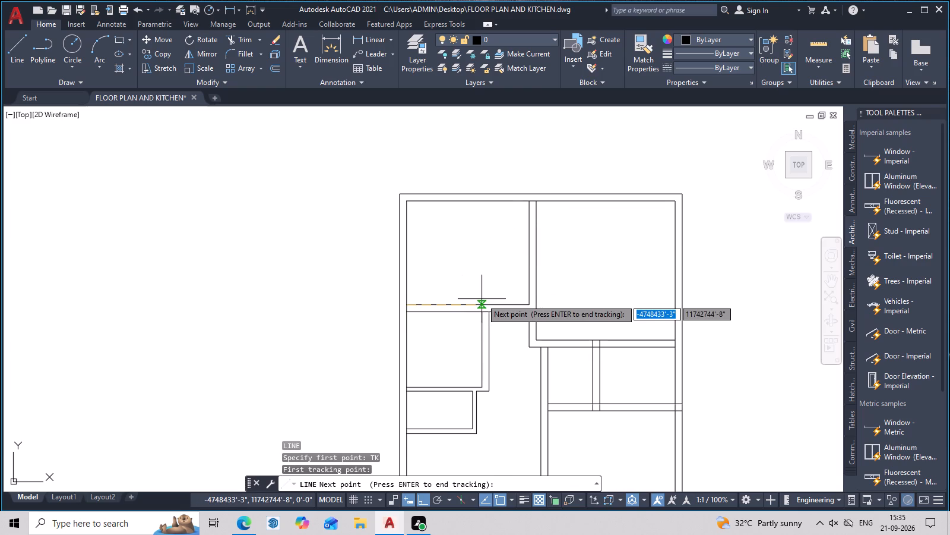
text(2')
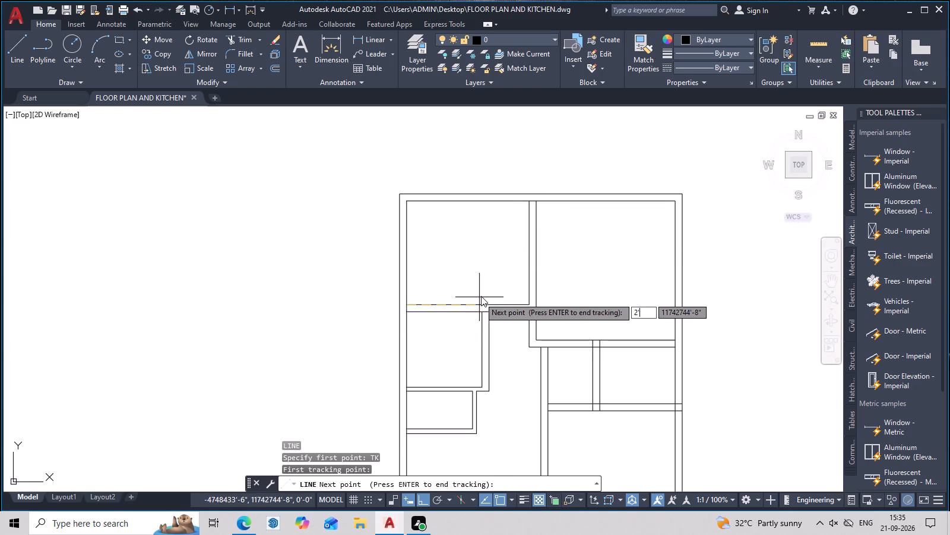
key(space)
key(space)
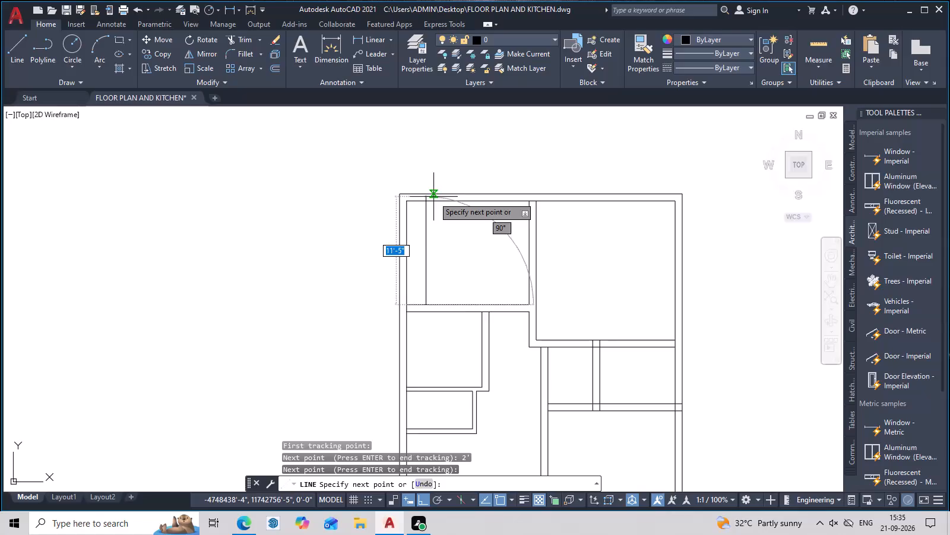
click(427, 204)
key(Escape)
Draw an east-west line across the northwest room to the partition, tracked 2' south of the north wall's inner face.
key(space)
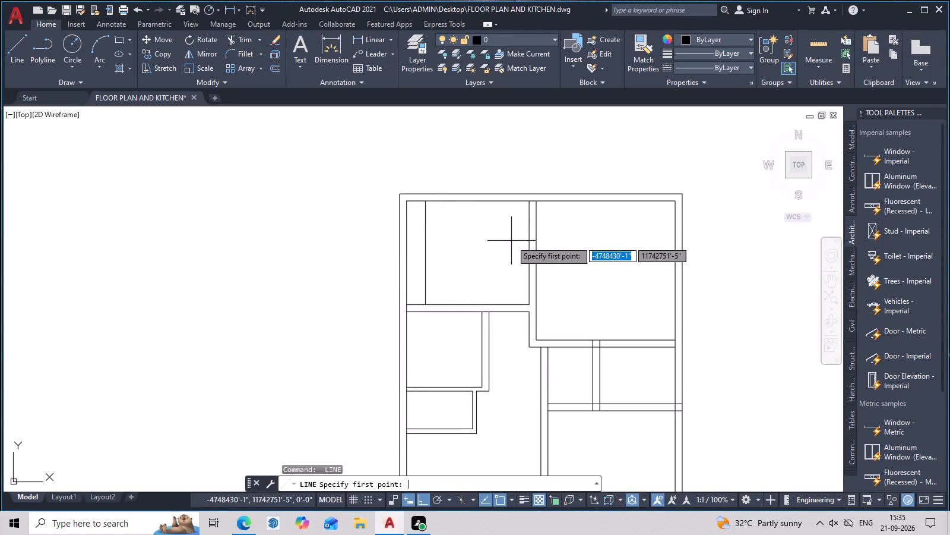
text(TK)
key(space)
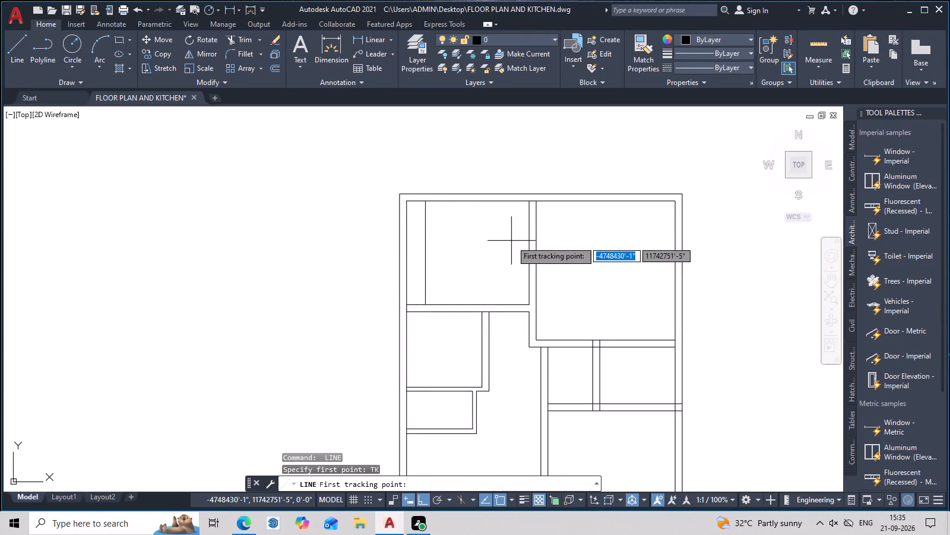
click(408, 201)
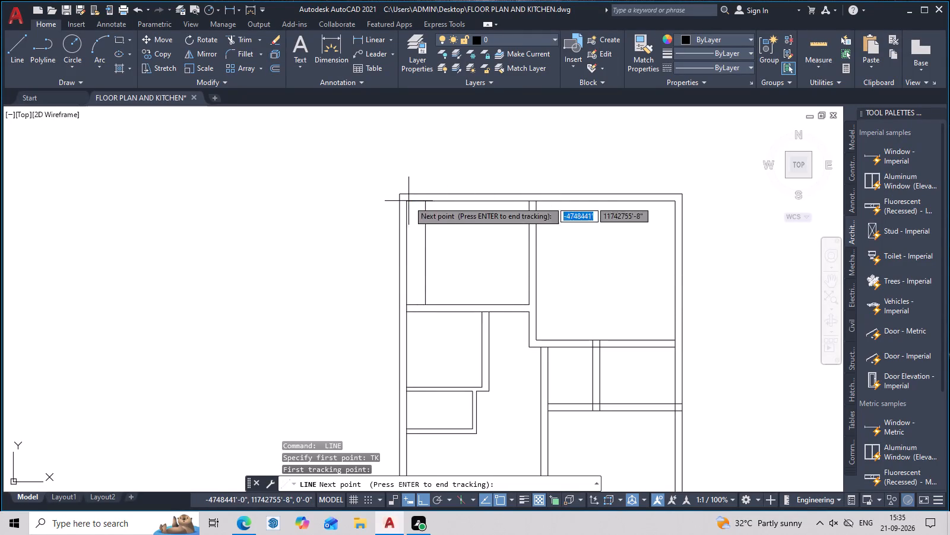
text(2')
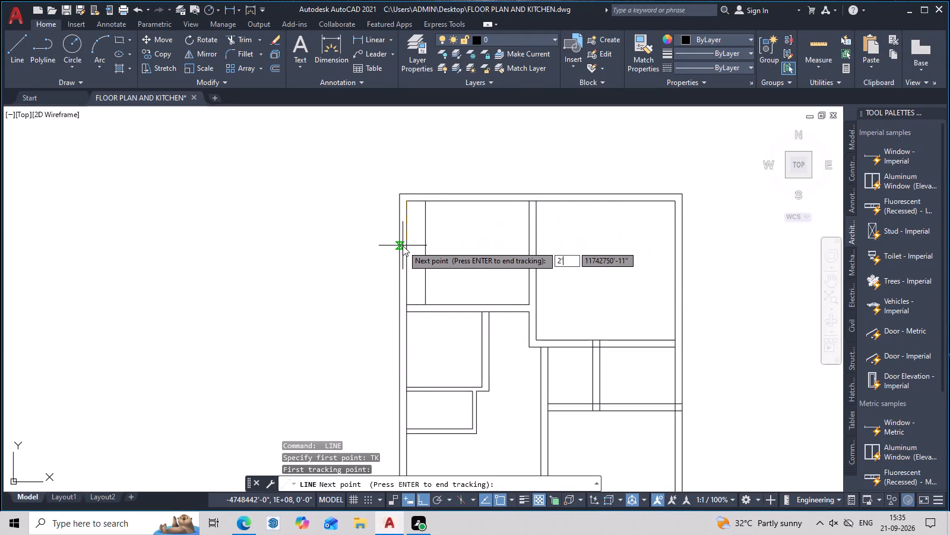
key(space)
key(space)
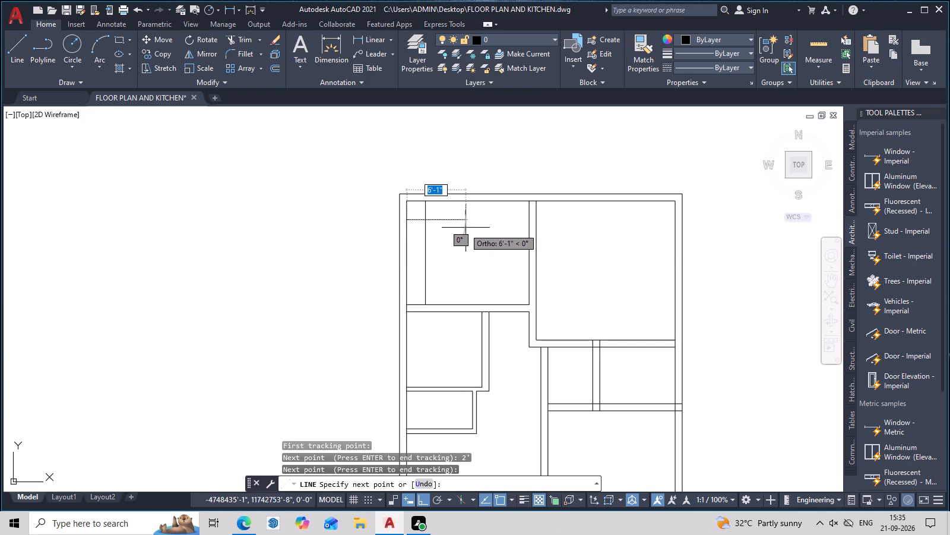
click(531, 219)
key(Escape)
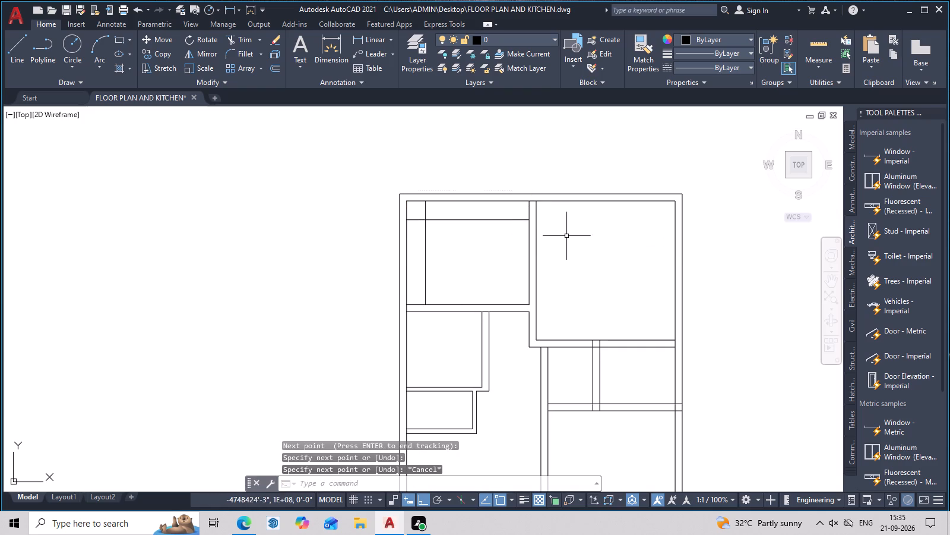
Trim the two line ends beyond their intersection in the northwest room so they form a single L-shaped edge.
text(TR)
key(space)
scroll(456, 219, up, 2)
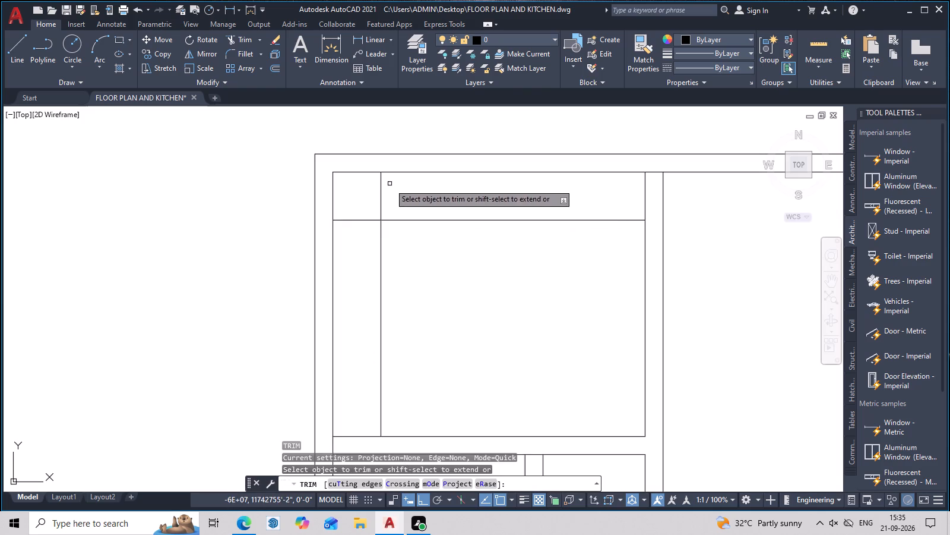
drag(389, 184, 360, 204)
drag(351, 211, 346, 240)
scroll(339, 253, down, 3)
middle_drag(388, 287, 394, 303)
key(Escape)
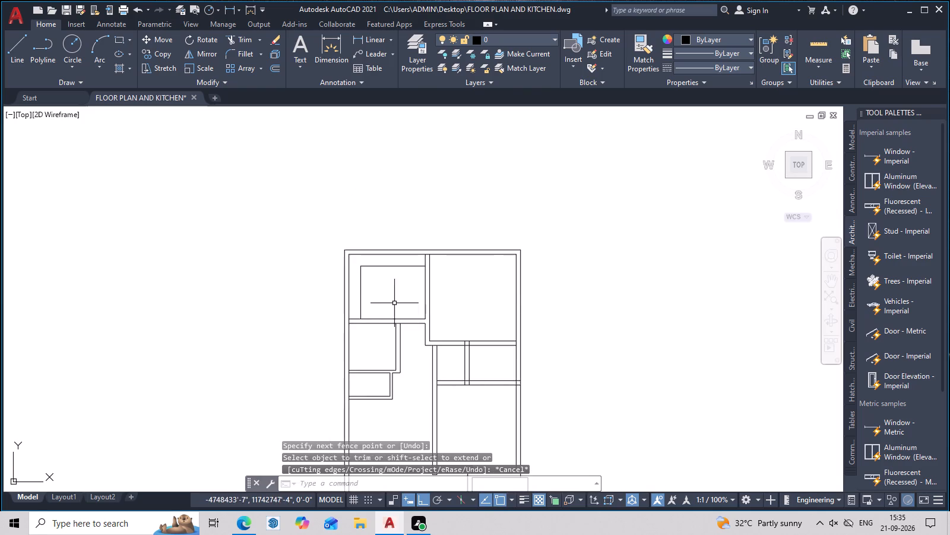
Draw a line across the northwest room's north wall, slightly east of the L-shaped edge's corner.
scroll(395, 303, up, 2)
middle_drag(397, 294, 477, 263)
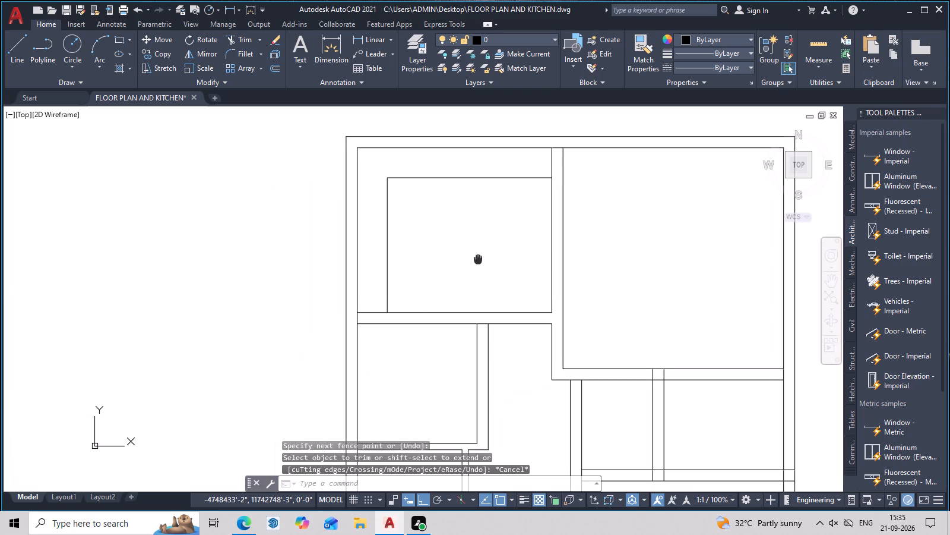
middle_drag(477, 263, 461, 310)
scroll(468, 253, up, 2)
middle_drag(465, 250, 494, 365)
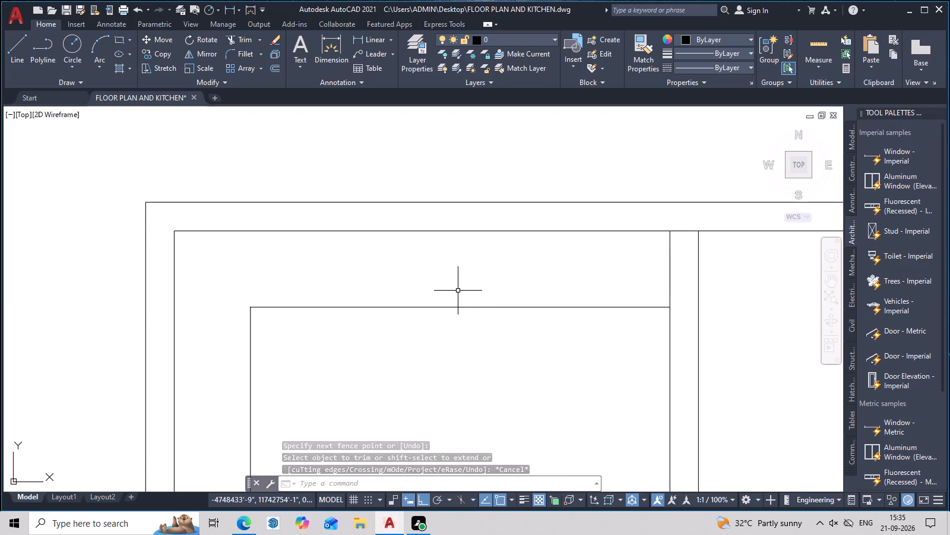
scroll(458, 291, down, 1)
middle_drag(458, 293, 473, 332)
text(L)
key(space)
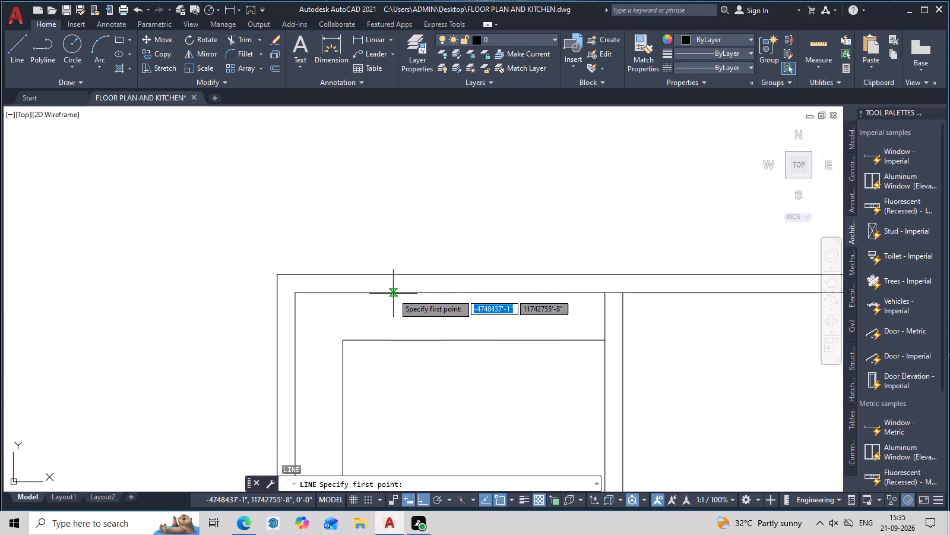
scroll(380, 294, up, 1)
click(353, 292)
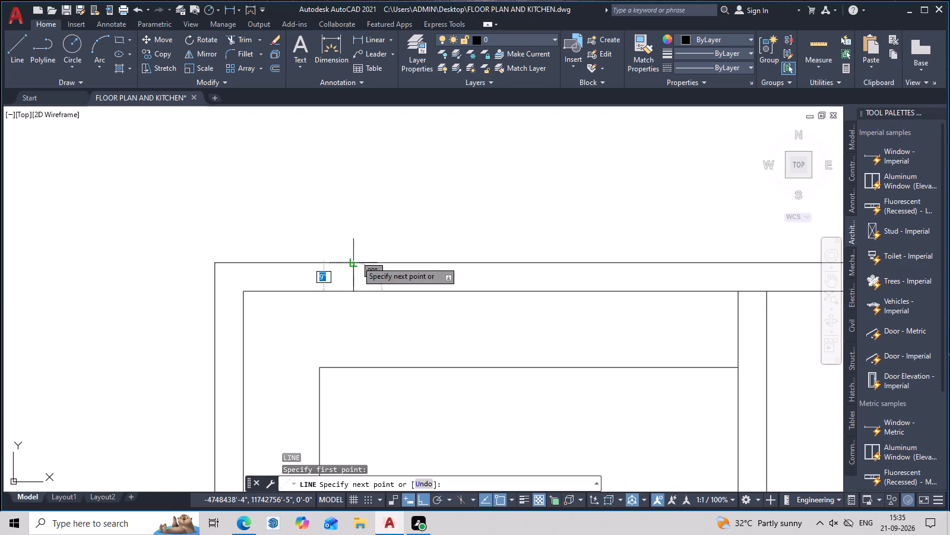
click(357, 257)
key(Escape)
Offset the line across the north wall 4' to the east.
text(O 4')
key(space)
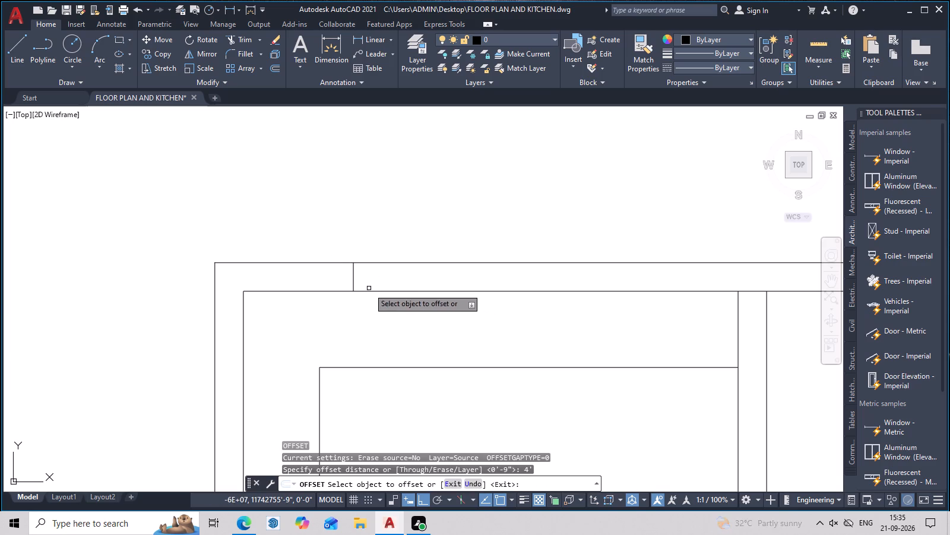
click(352, 276)
click(517, 284)
key(Escape)
Draw a cap line across the north wall between the 4' offset line and the north-south partition.
scroll(587, 289, down, 2)
middle_drag(590, 291, 552, 298)
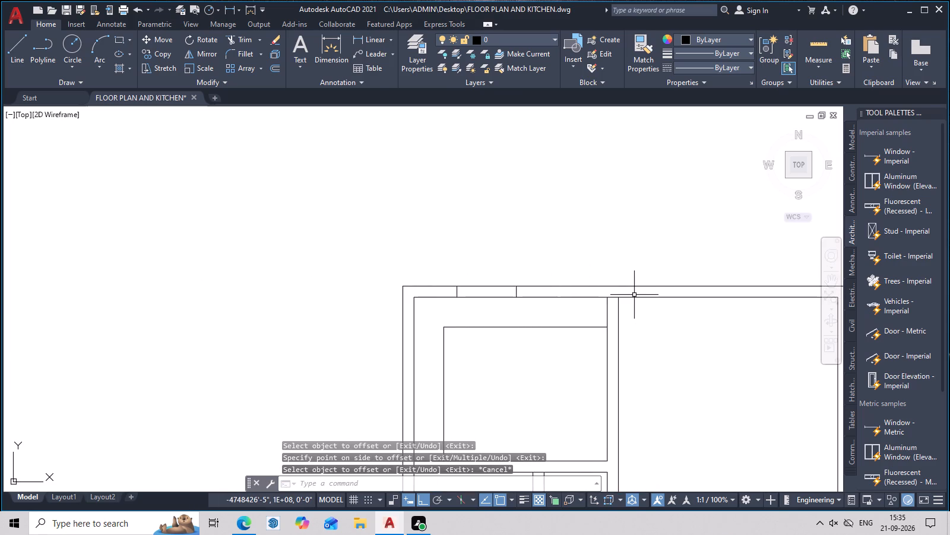
key(l)
key(space)
scroll(635, 289, up, 2)
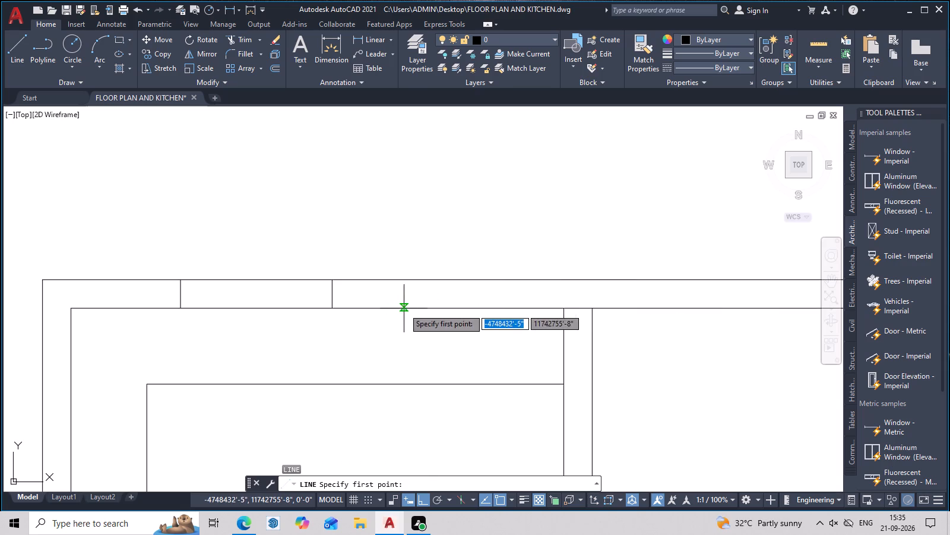
click(407, 310)
click(406, 281)
key(Escape)
Draw another cap line across the north wall just west of the north-south partition.
middle_drag(505, 314, 499, 336)
text(L)
key(space)
scroll(595, 333, up, 1)
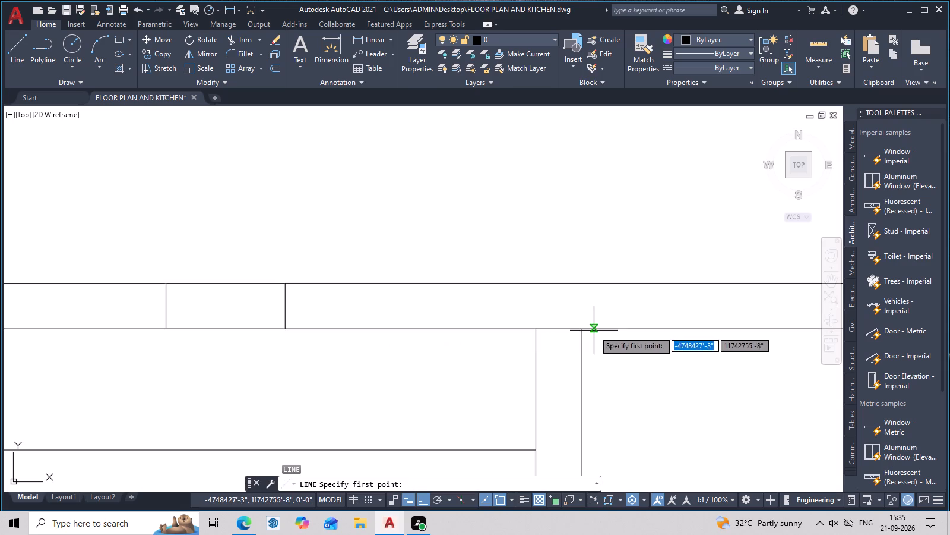
click(497, 330)
click(496, 284)
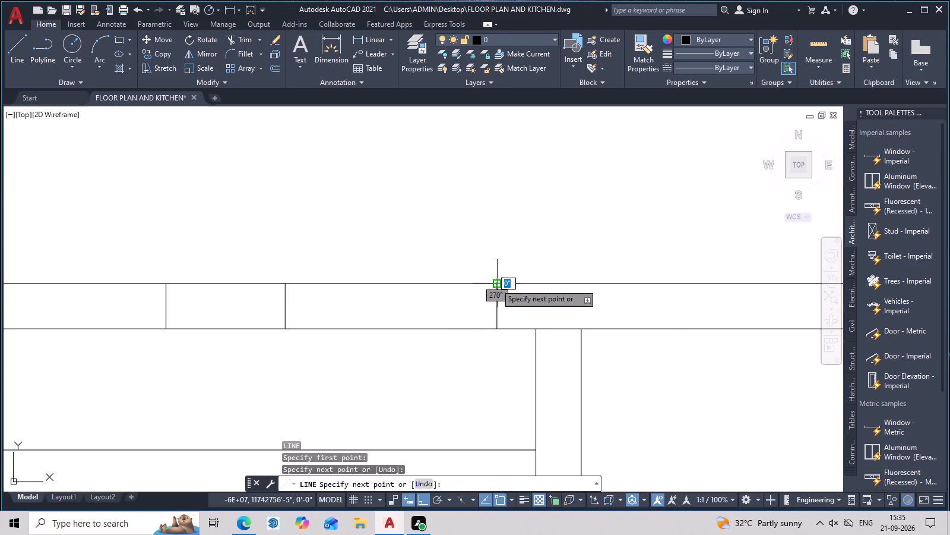
key(Escape)
Trim both north wall face lines between the two easternmost cap lines to leave an opening into the northwest room.
middle_drag(472, 350, 583, 327)
middle_drag(441, 344, 560, 355)
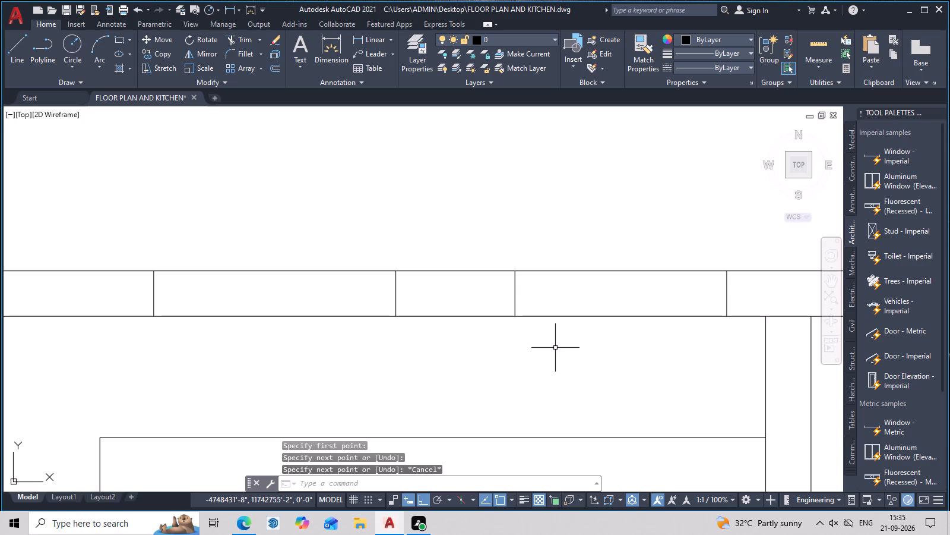
middle_drag(555, 348, 559, 335)
text(TR)
key(space)
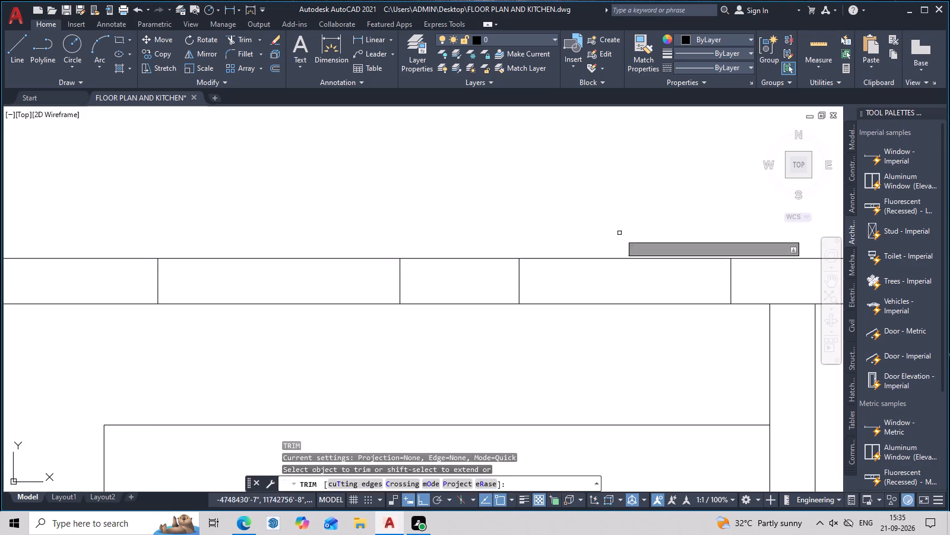
drag(617, 229, 596, 336)
scroll(601, 329, down, 2)
middle_drag(601, 329, 587, 331)
middle_drag(574, 344, 565, 342)
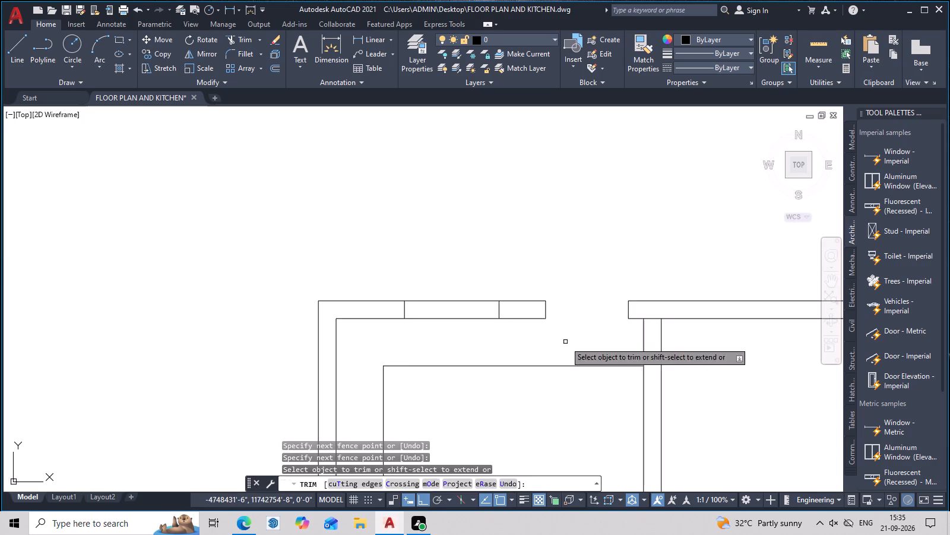
key(Escape)
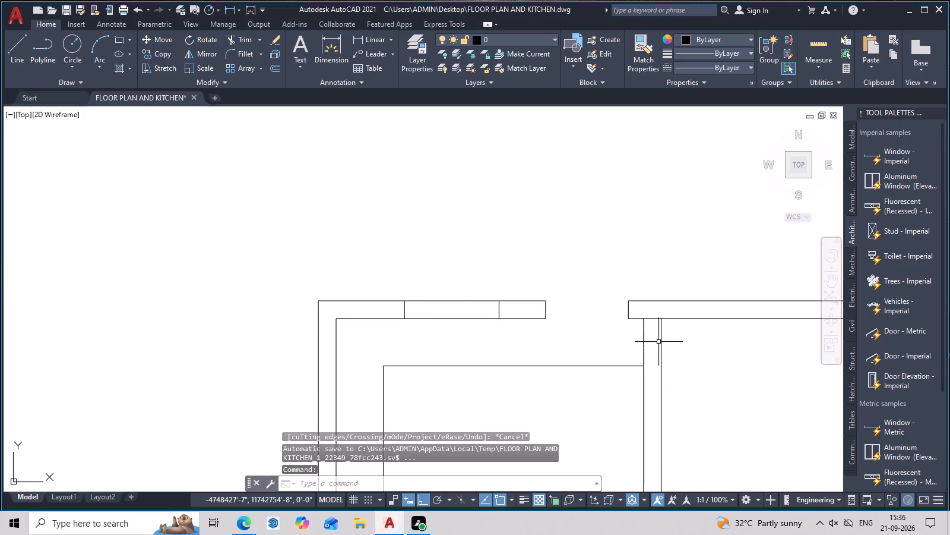
Draw a line across the north wall of the northeast room, somewhat east of the room's middle.
middle_drag(657, 343, 470, 346)
middle_drag(622, 347, 593, 298)
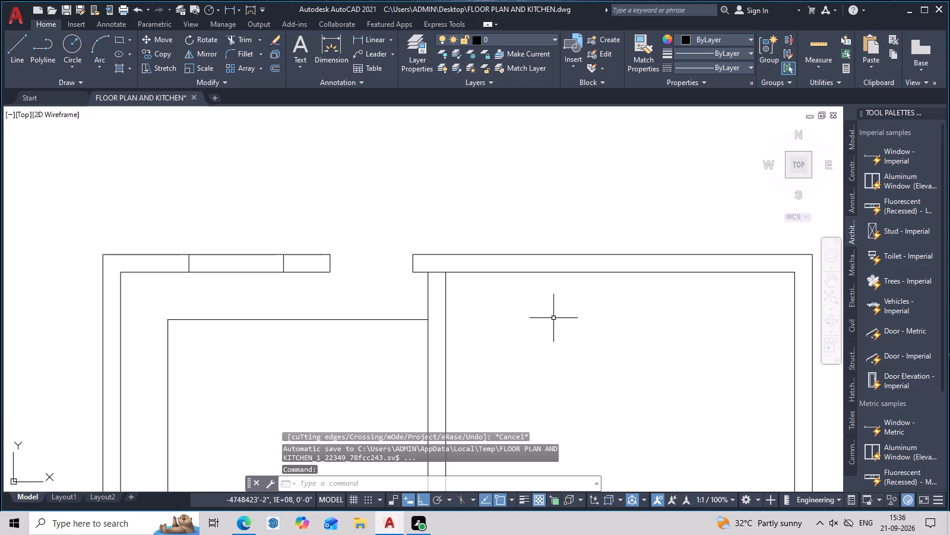
middle_click(553, 319)
key(l)
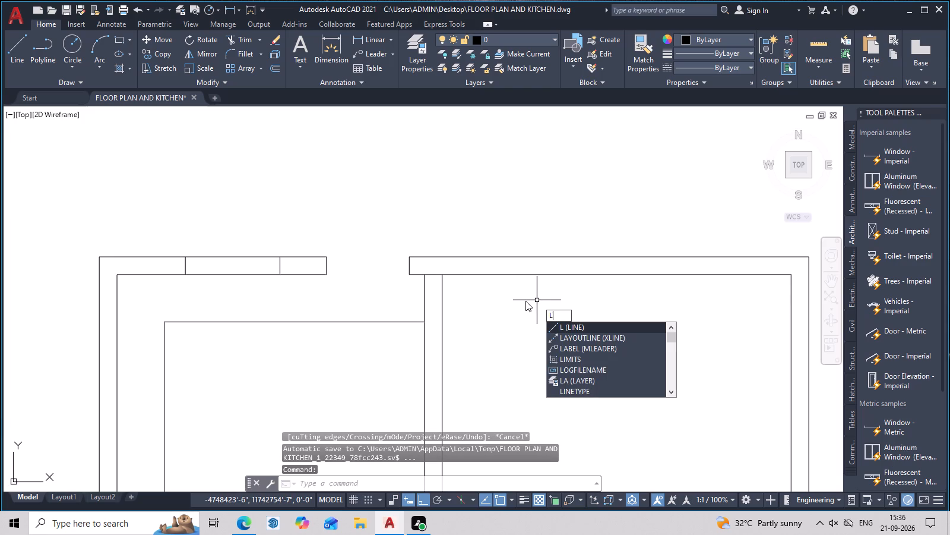
key(Escape)
middle_drag(576, 304, 557, 307)
text(L)
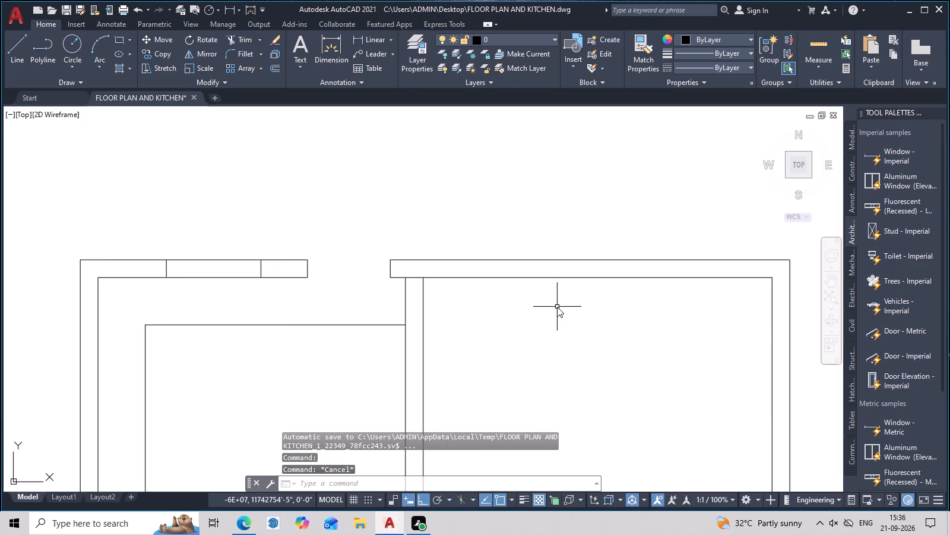
key(space)
middle_drag(593, 314, 504, 326)
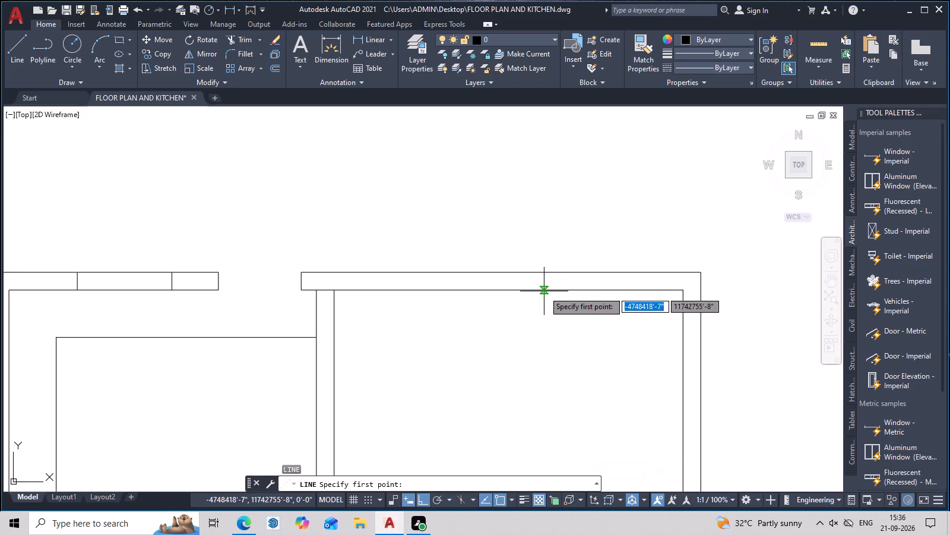
click(544, 291)
click(546, 271)
key(Escape)
Offset the new line across the northeast room's north wall 4' to the east to mark a window span.
text(O)
key(space)
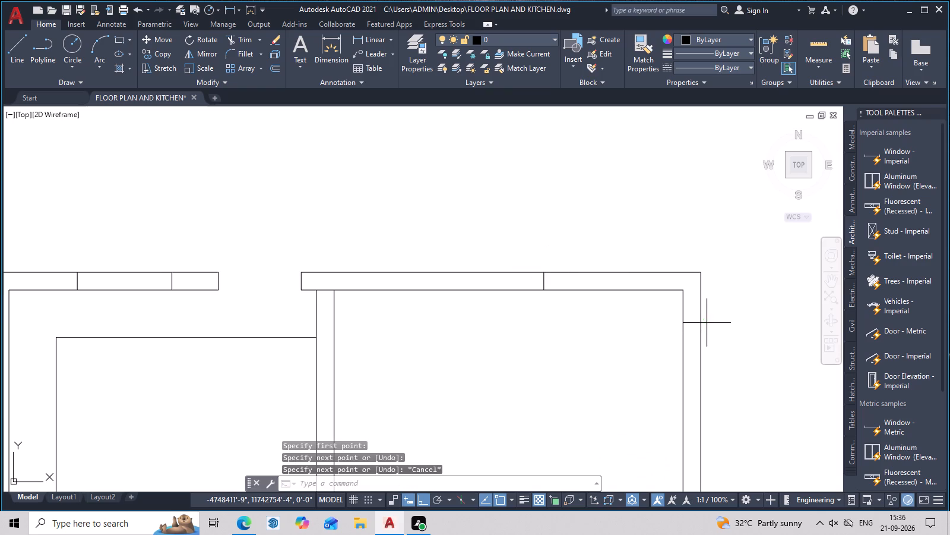
key(4)
key(semicolon)
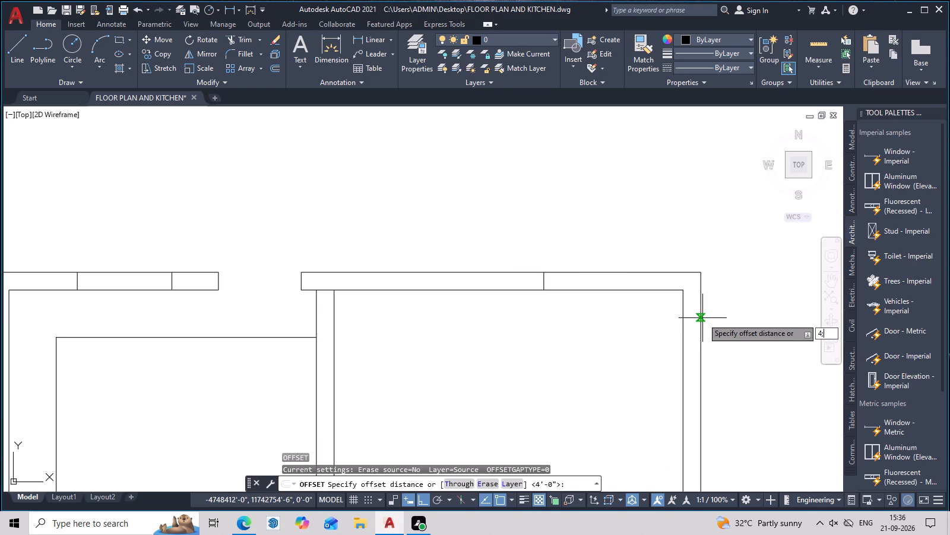
key(BackSpace)
text(')
key(space)
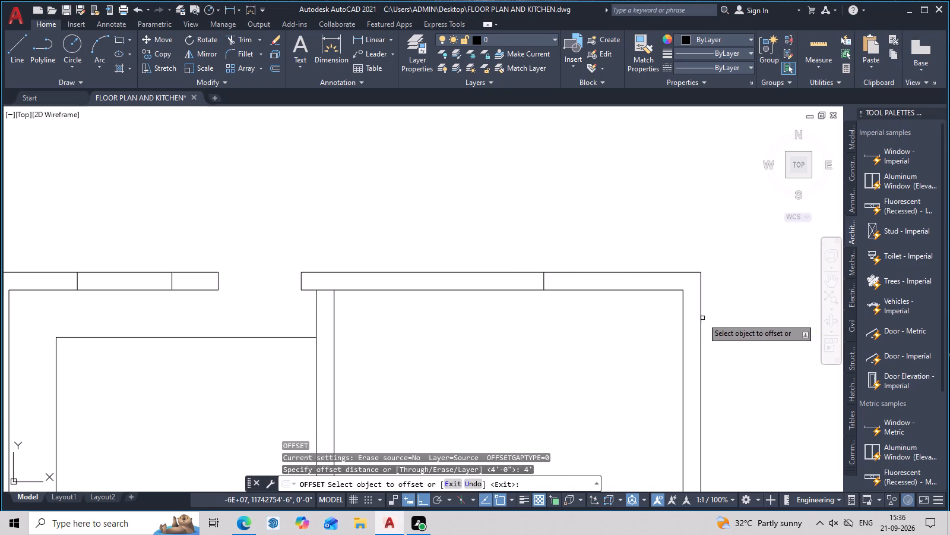
click(542, 282)
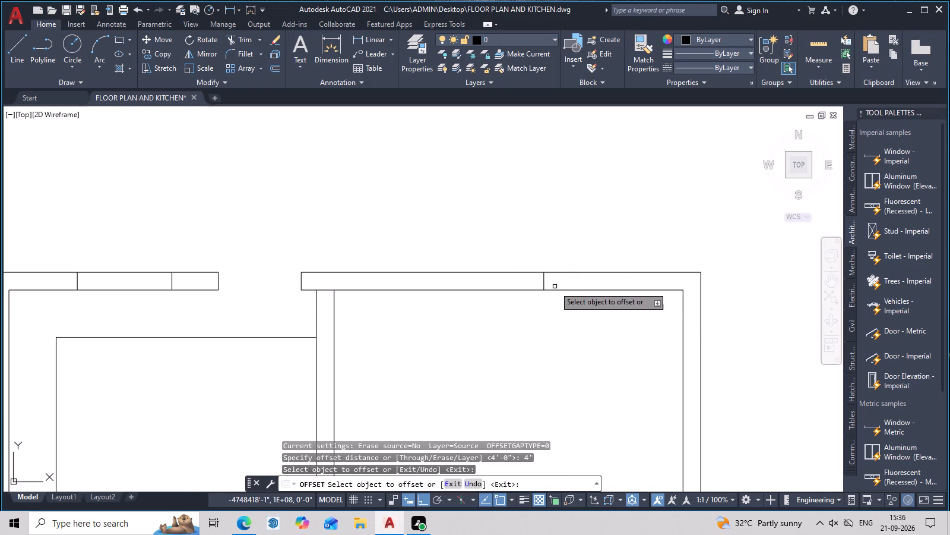
click(544, 284)
click(637, 278)
key(Escape)
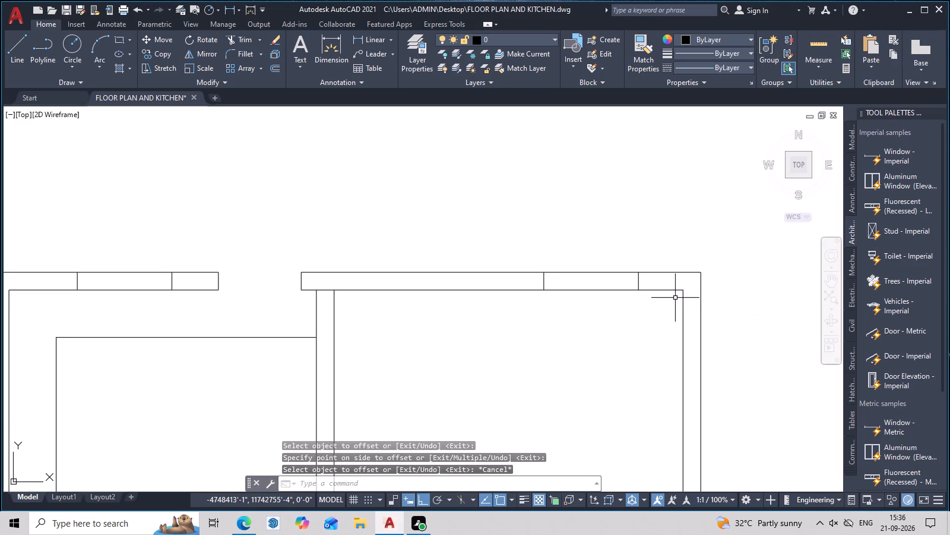
Draw a line across the east wall of the northeast room, just south of the room's northeast corner.
scroll(637, 279, down, 2)
middle_drag(641, 298, 610, 167)
middle_drag(614, 240, 613, 289)
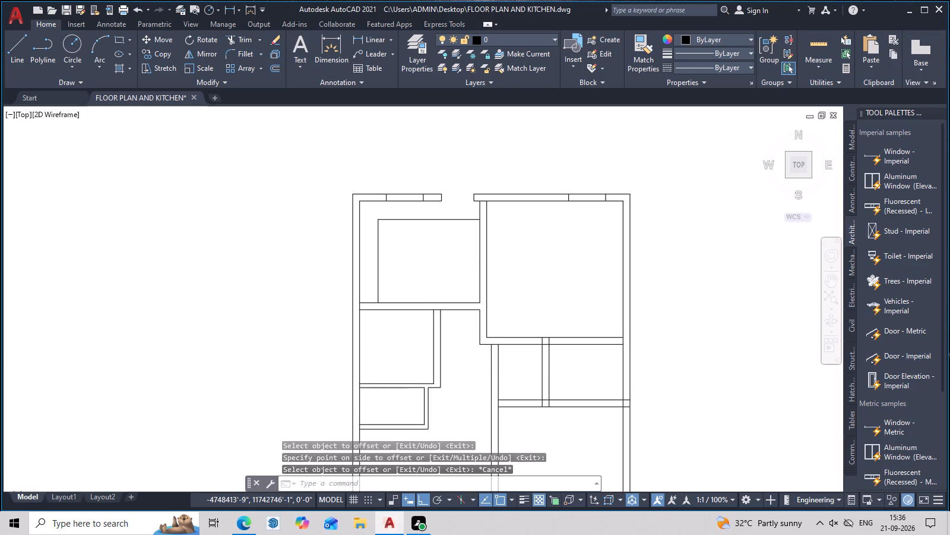
text(L)
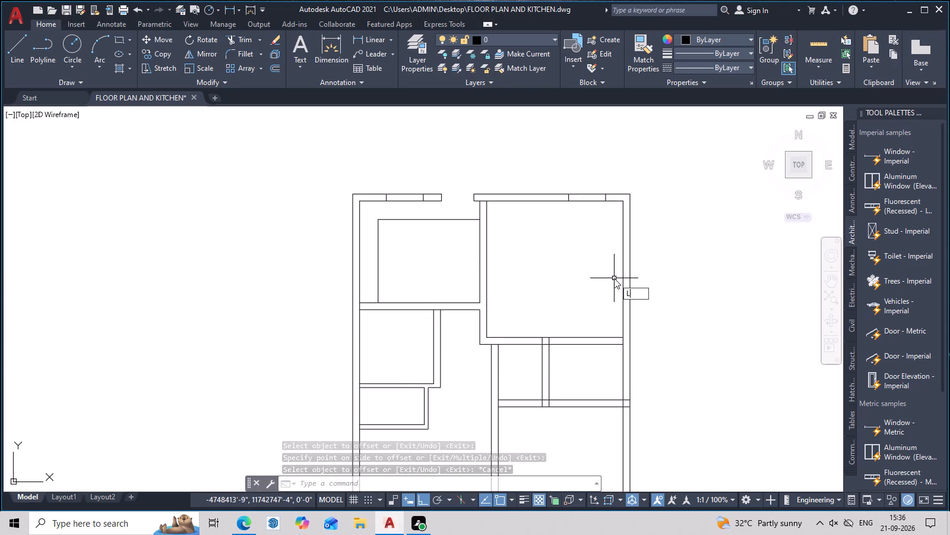
key(space)
scroll(649, 243, up, 2)
middle_drag(643, 238, 645, 287)
click(585, 210)
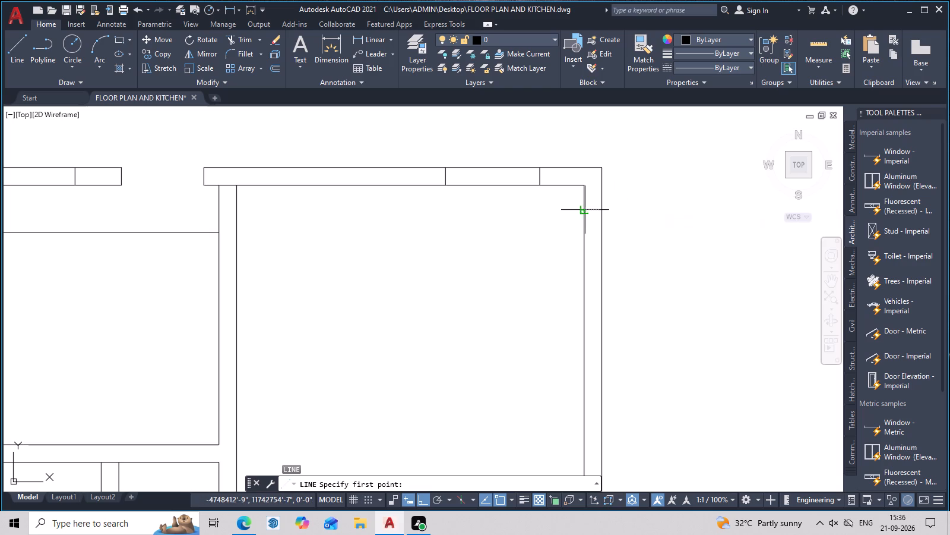
click(602, 210)
key(Escape)
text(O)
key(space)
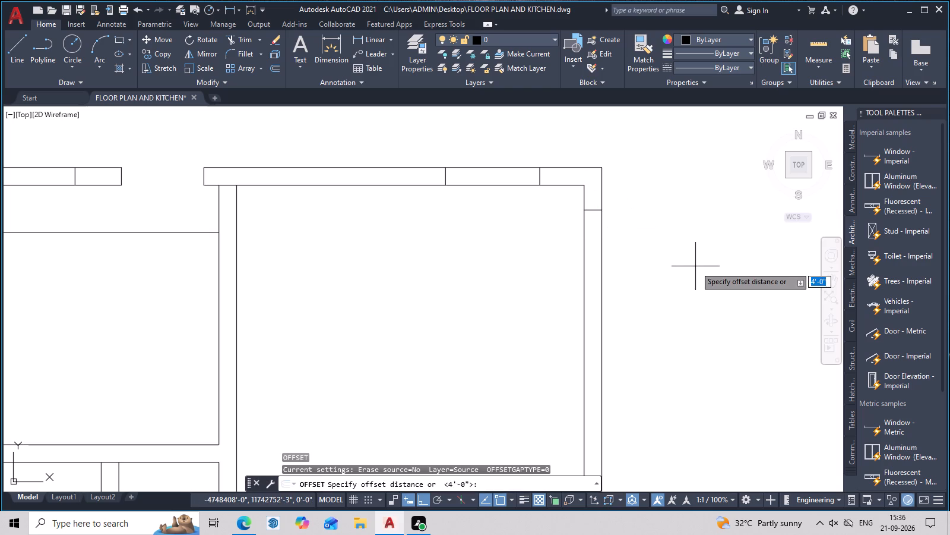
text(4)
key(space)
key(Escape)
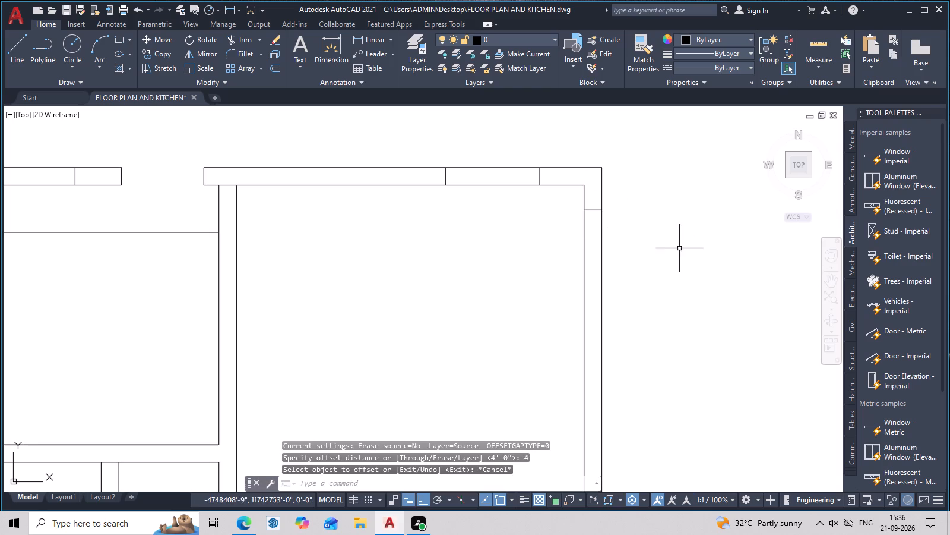
Offset the line across the northeast room's east wall 4' to the south to mark a window span.
text(O)
key(space)
text(4')
key(space)
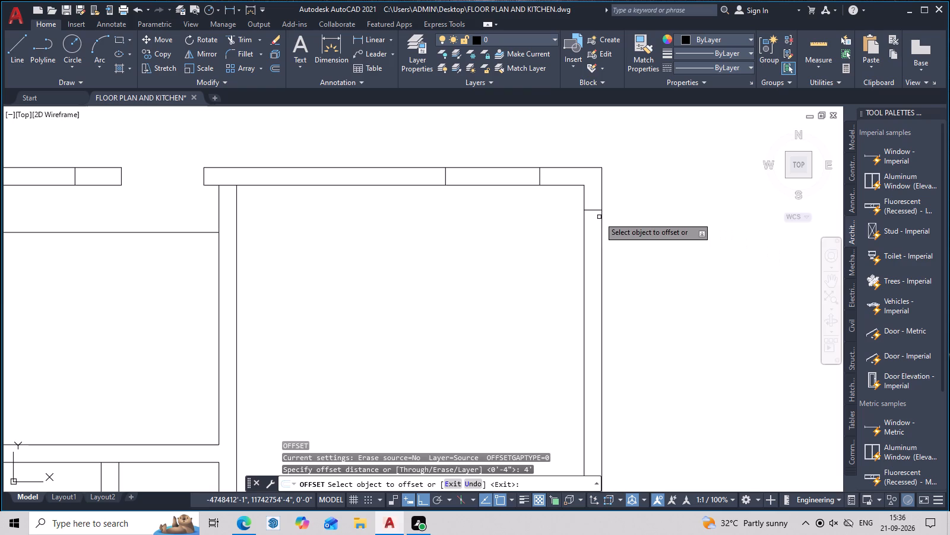
click(594, 211)
click(599, 289)
middle_drag(631, 291, 633, 247)
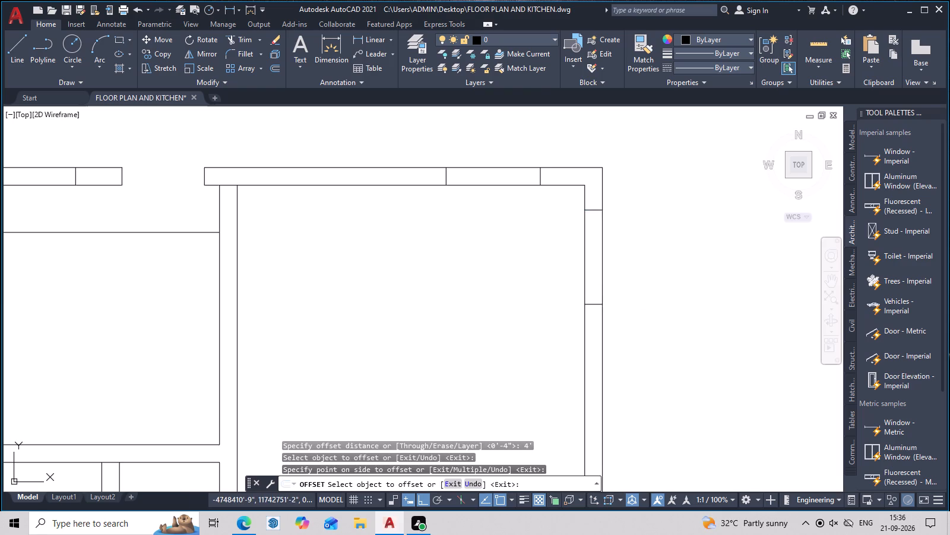
middle_drag(633, 247, 633, 235)
middle_drag(647, 266, 648, 247)
middle_drag(648, 244, 646, 227)
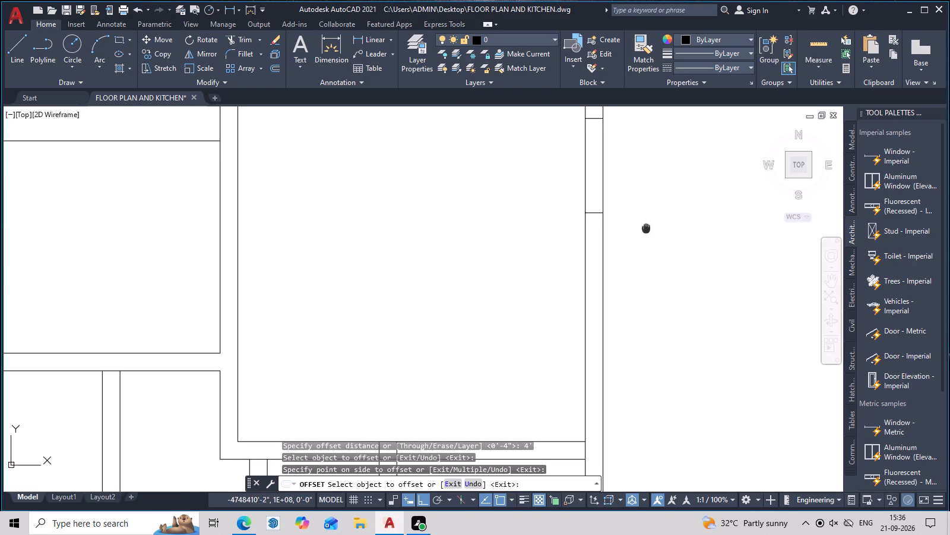
middle_drag(646, 227, 646, 226)
text(L)
key(space)
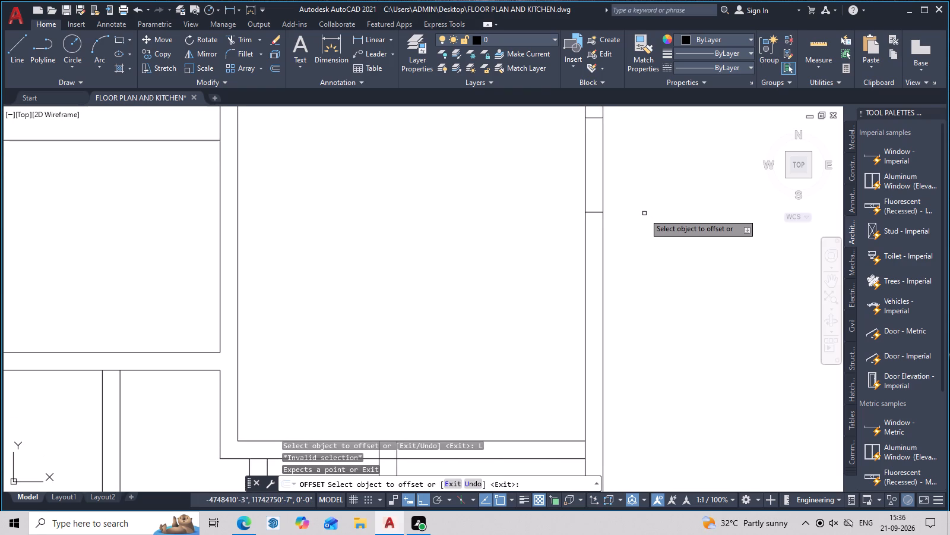
middle_drag(644, 210, 636, 144)
scroll(630, 186, down, 3)
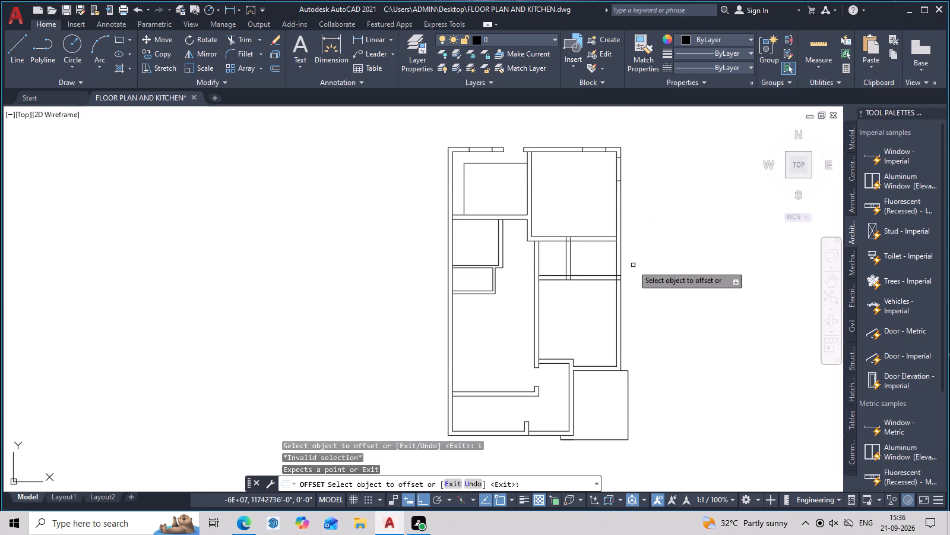
middle_drag(633, 262, 628, 215)
scroll(627, 213, up, 2)
middle_drag(629, 248, 643, 317)
key(Escape)
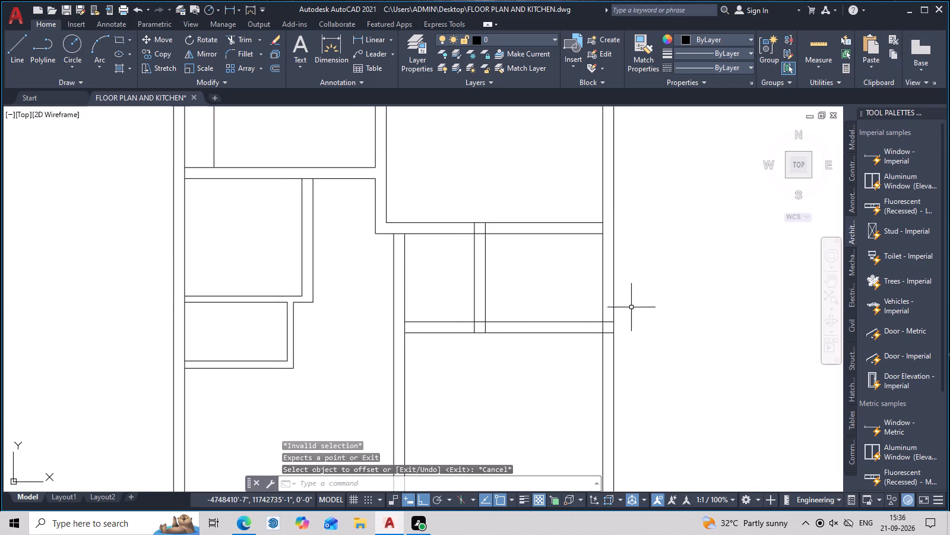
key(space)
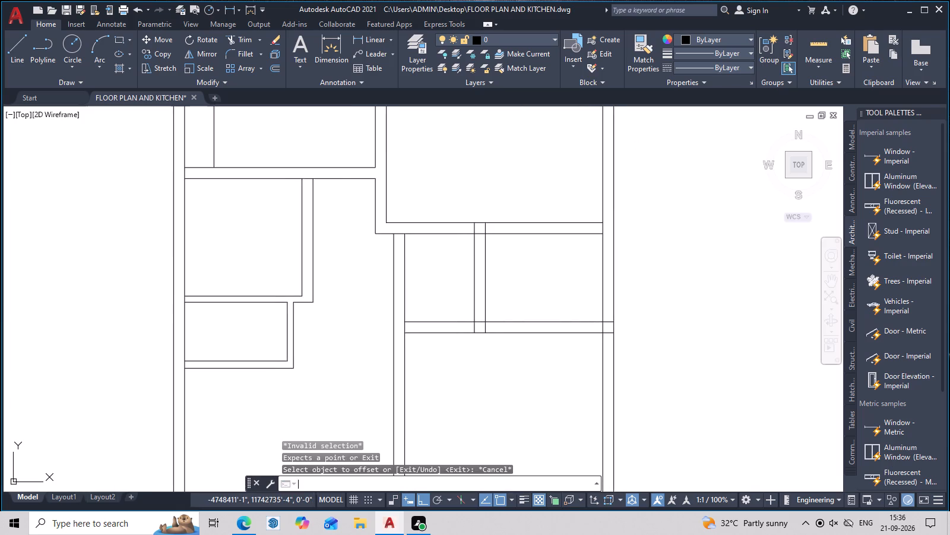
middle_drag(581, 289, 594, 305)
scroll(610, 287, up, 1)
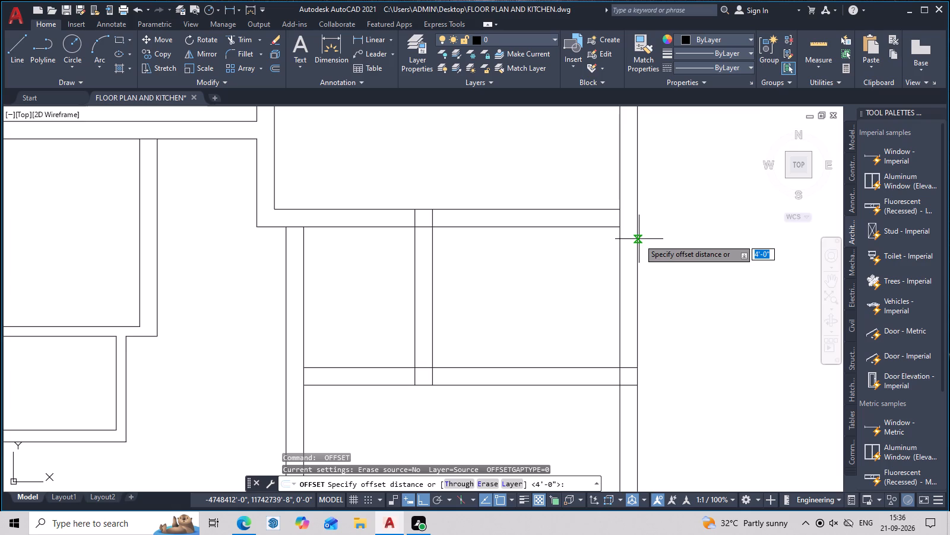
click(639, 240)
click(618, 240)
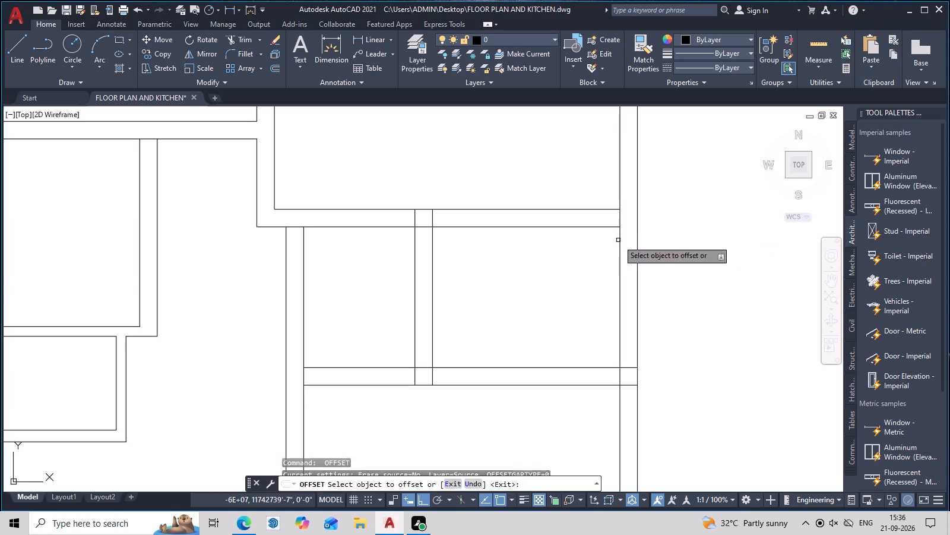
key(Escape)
Draw a line across the east wall just south of the wall below the northeast room, beside the small east room.
text(L)
key(space)
scroll(653, 217, up, 1)
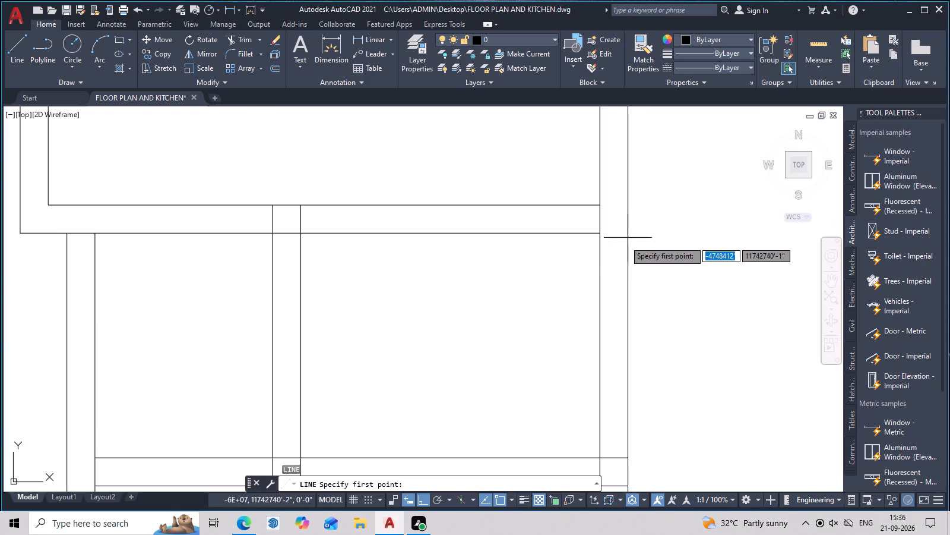
click(604, 260)
click(628, 256)
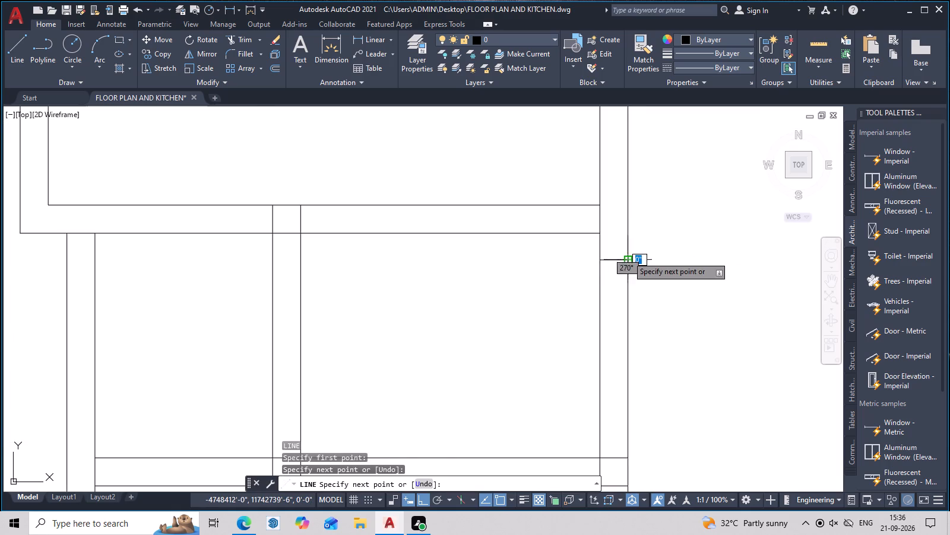
key(Escape)
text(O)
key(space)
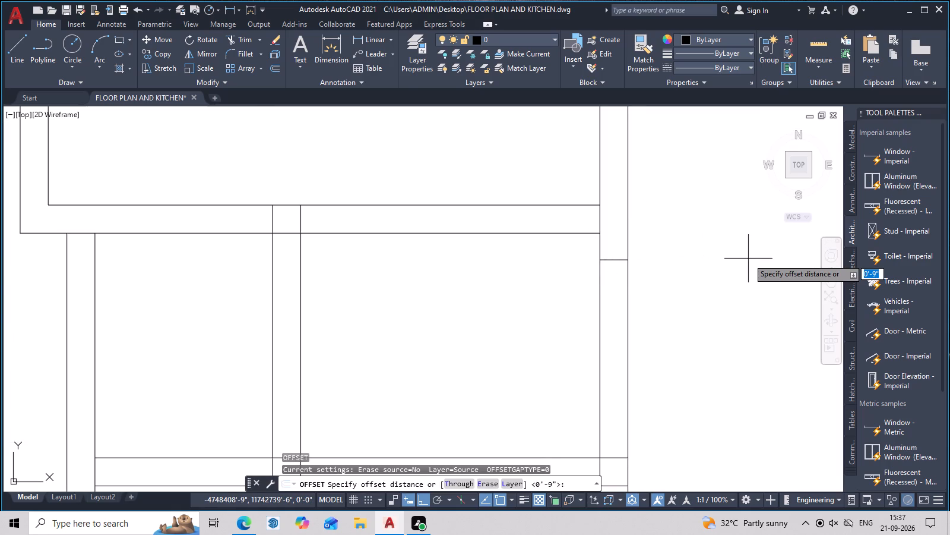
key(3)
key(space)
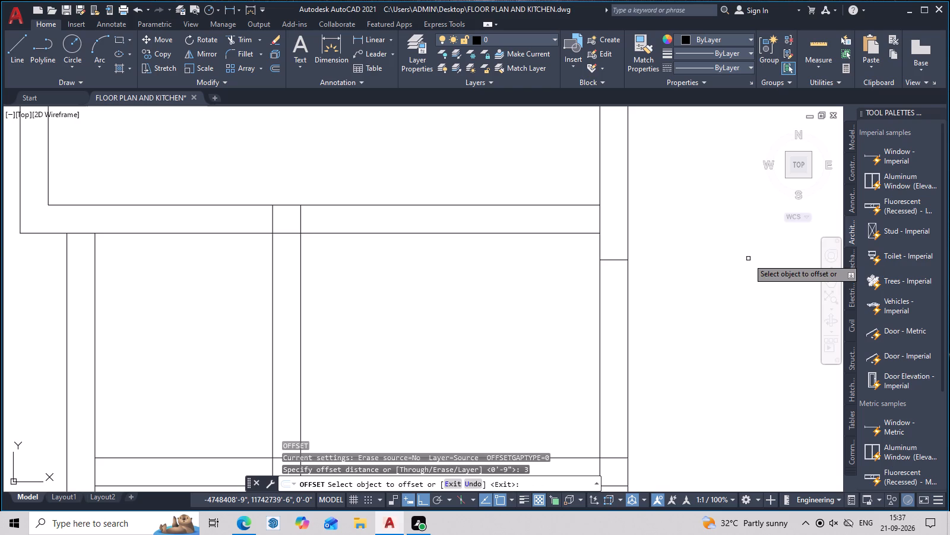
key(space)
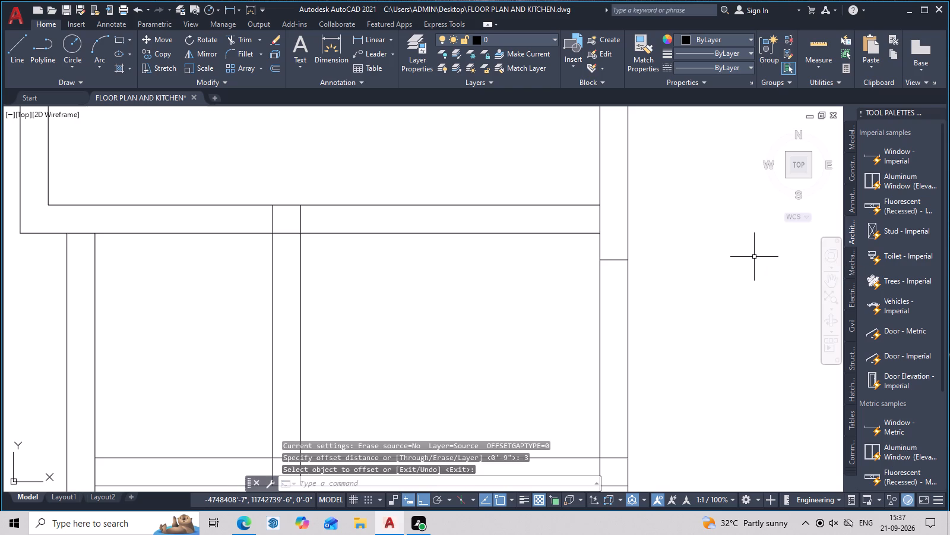
Offset the line across the small east room's east wall 3' to the south.
key(space)
text(3')
key(space)
click(618, 259)
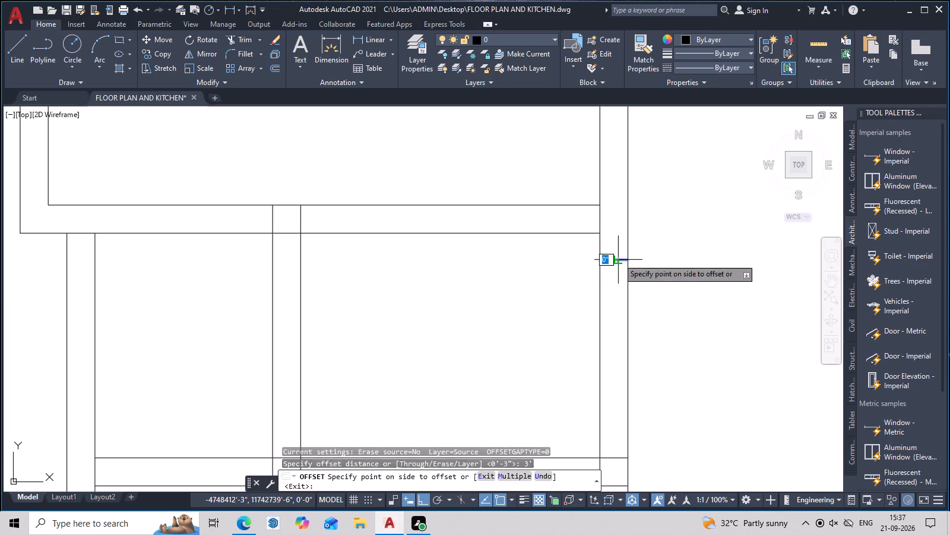
click(628, 362)
key(Escape)
Draw a line across the east wall of the southeast room, just north of the room's southeast corner.
middle_drag(679, 341, 685, 295)
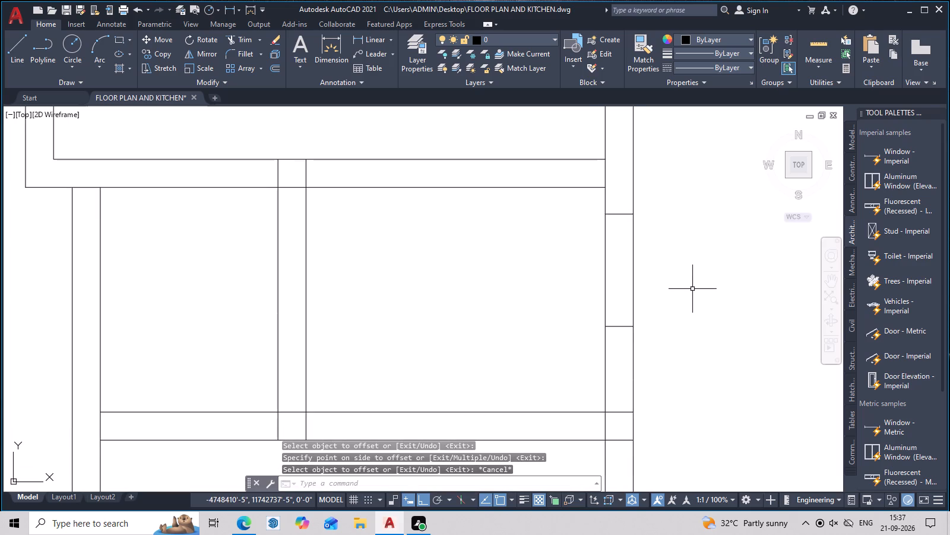
middle_drag(690, 251, 688, 211)
middle_drag(729, 249, 729, 191)
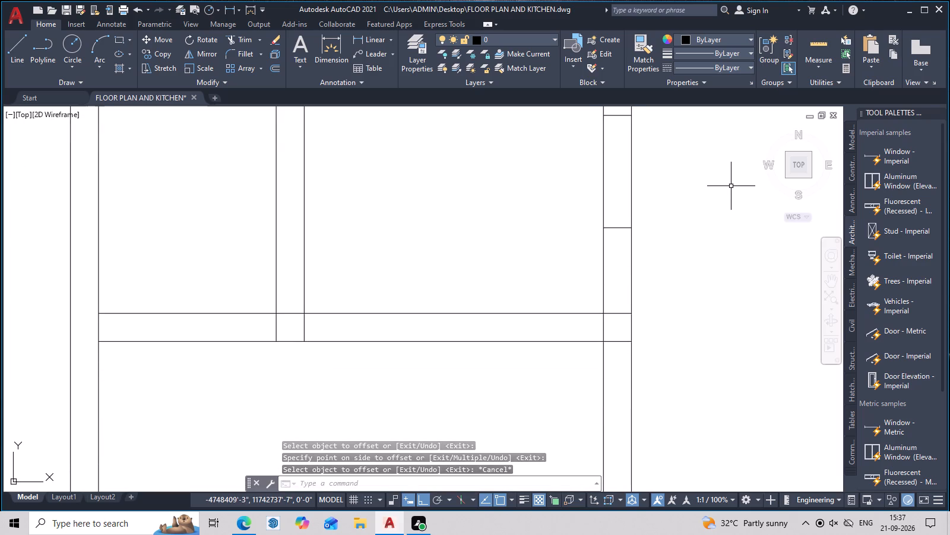
key(Escape)
key(l)
key(space)
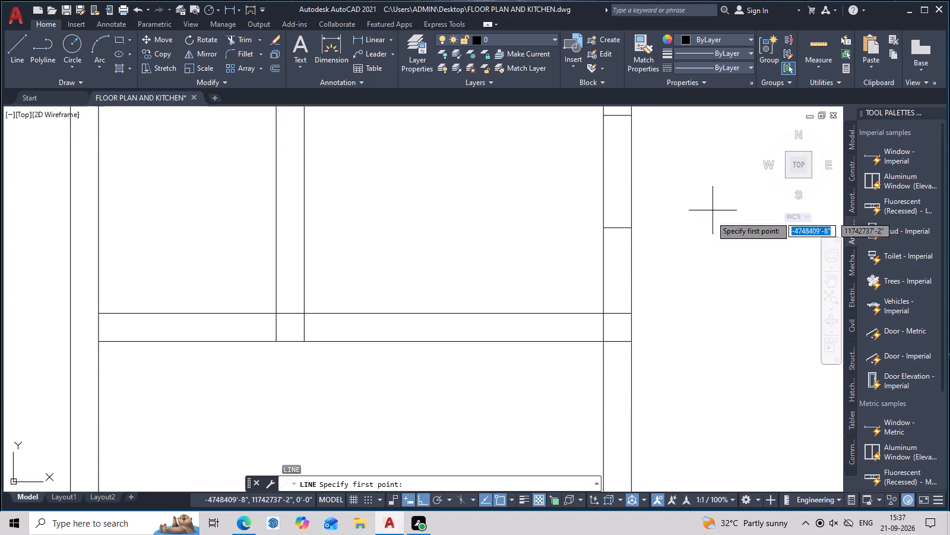
middle_drag(681, 257, 682, 136)
scroll(672, 225, down, 2)
middle_drag(679, 270, 666, 191)
middle_drag(651, 262, 657, 272)
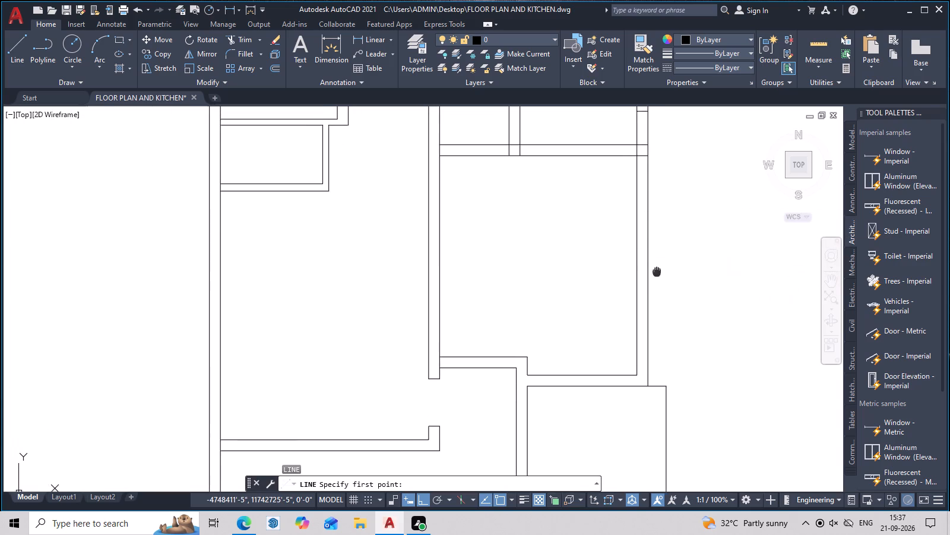
middle_drag(657, 272, 653, 243)
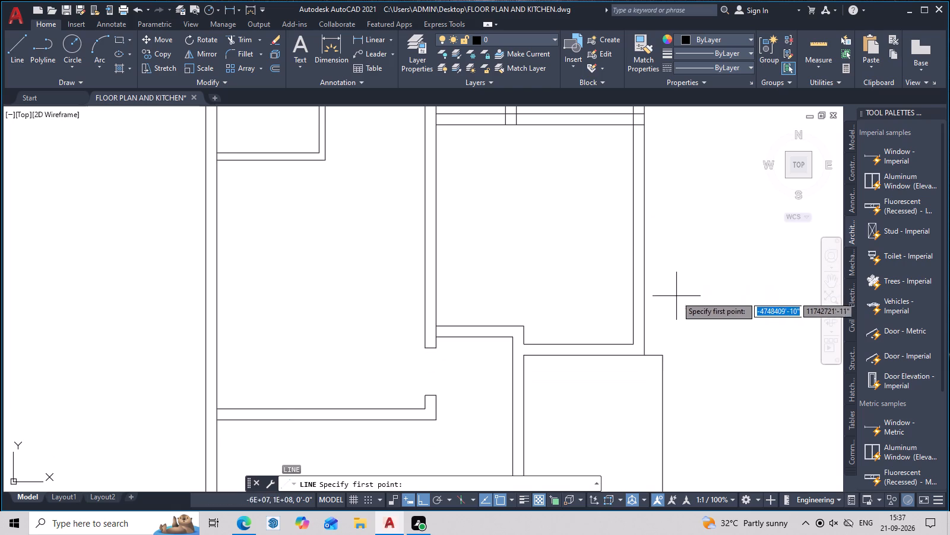
click(634, 328)
click(646, 328)
key(Escape)
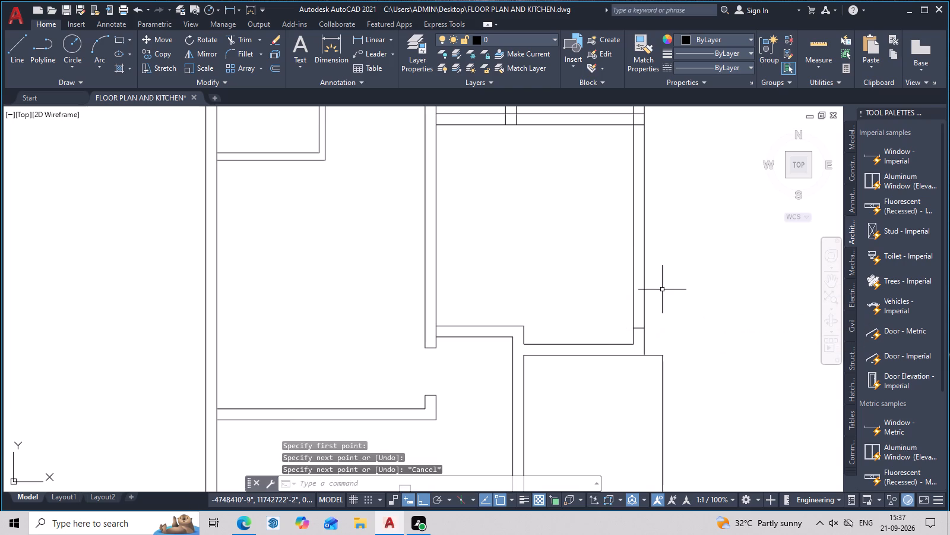
Offset the line across the southeast room's east wall 3' to the north to mark a window span.
text(O)
key(space)
text(3')
key(space)
scroll(639, 325, up, 1)
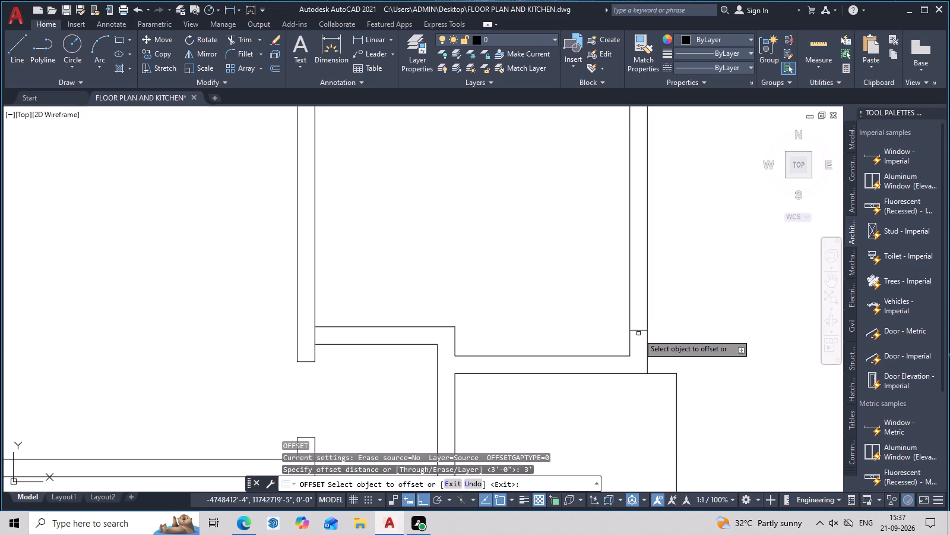
click(638, 332)
click(632, 209)
key(Escape)
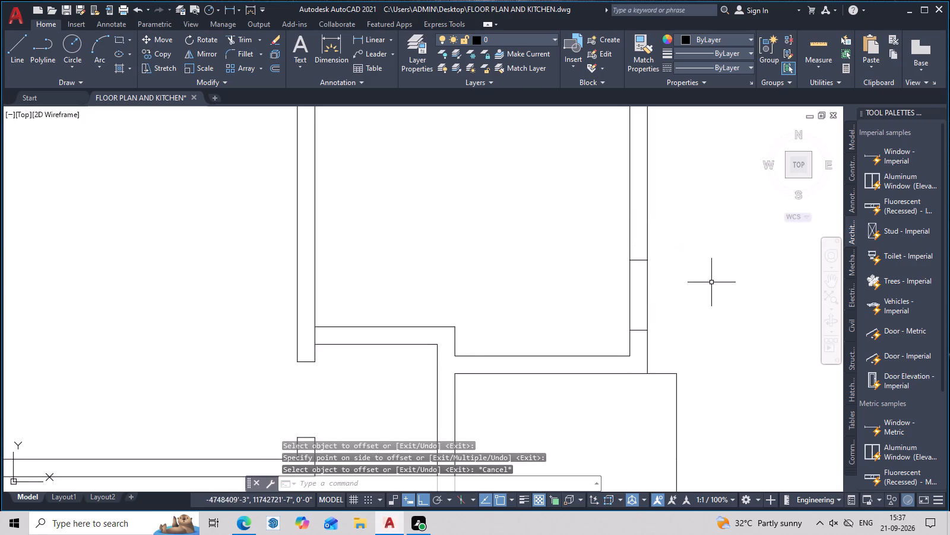
Draw a line across the south wall of the southeast room, just west of its southeast corner.
middle_click(716, 270)
text(L)
key(space)
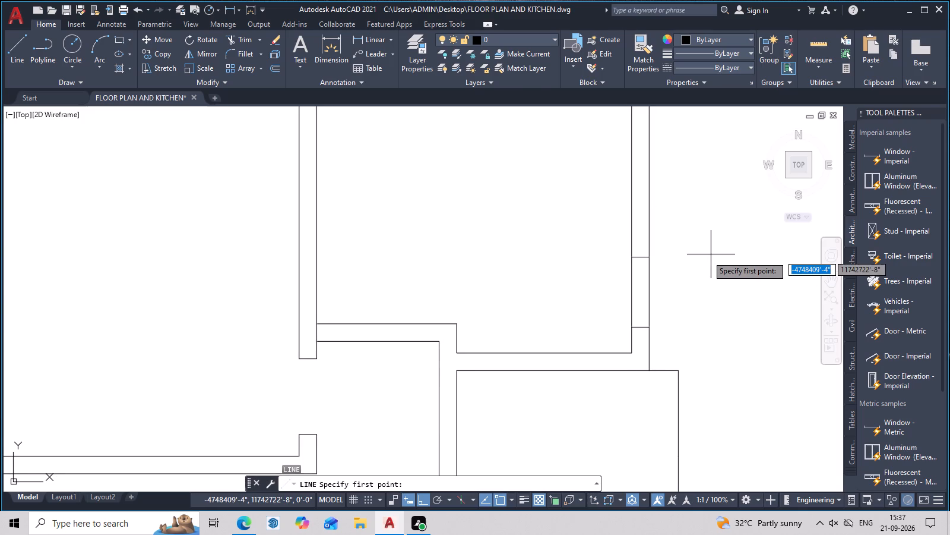
click(610, 371)
click(610, 350)
key(Escape)
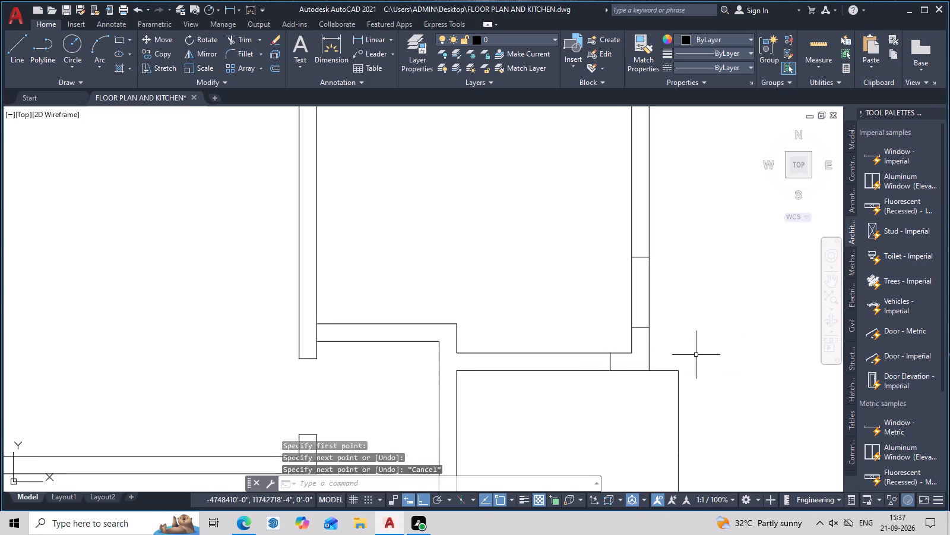
Offset the short line across the southeast room's south wall 4' to the west to mark a window span.
key(p)
key(Escape)
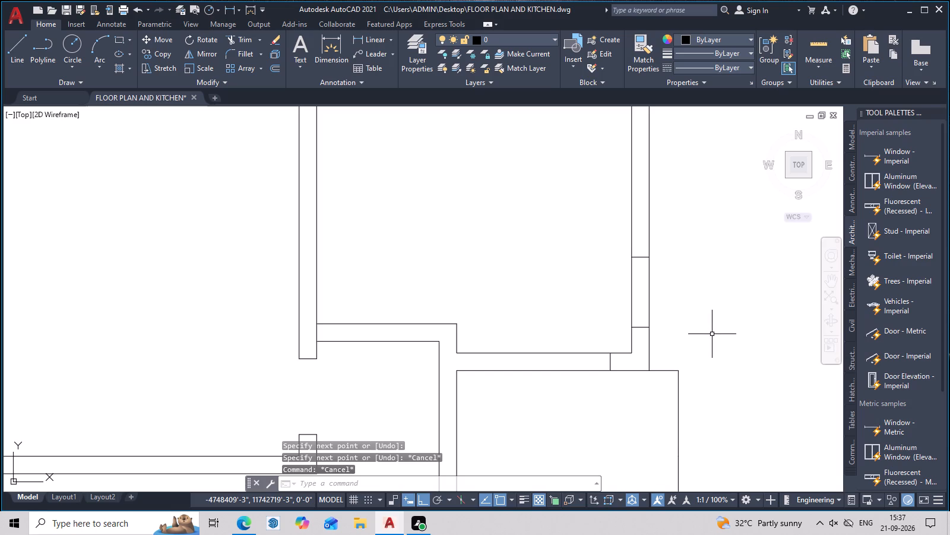
text(O)
key(space)
text(4')
key(space)
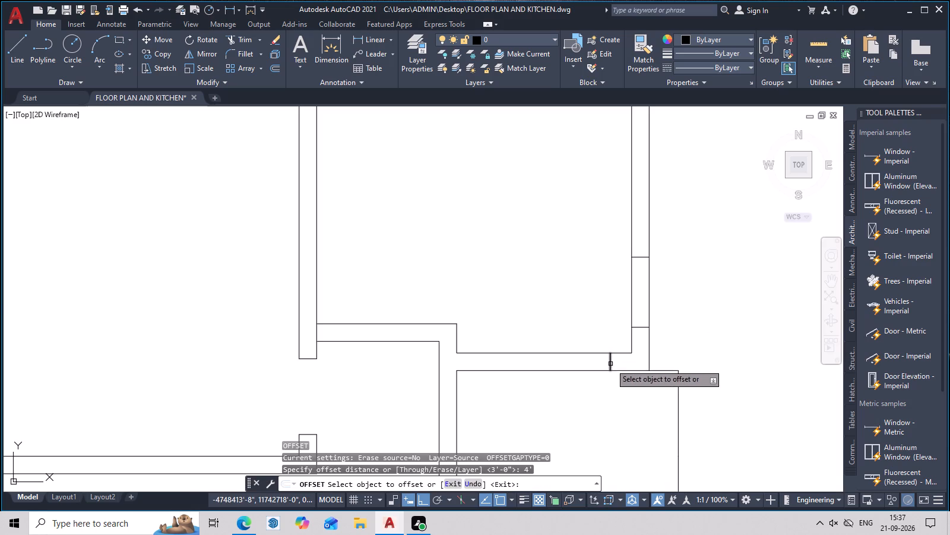
click(610, 363)
click(532, 363)
middle_drag(571, 364, 576, 348)
key(Escape)
scroll(586, 375, down, 2)
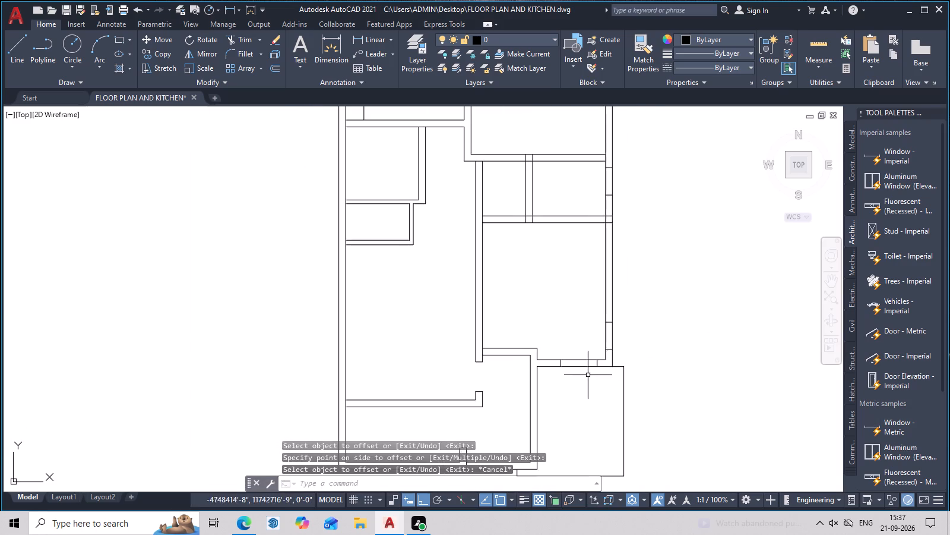
Add a vertical linear dimension to the short wall jog at the southeast room's south wall.
middle_drag(606, 392, 609, 360)
middle_drag(612, 380, 617, 360)
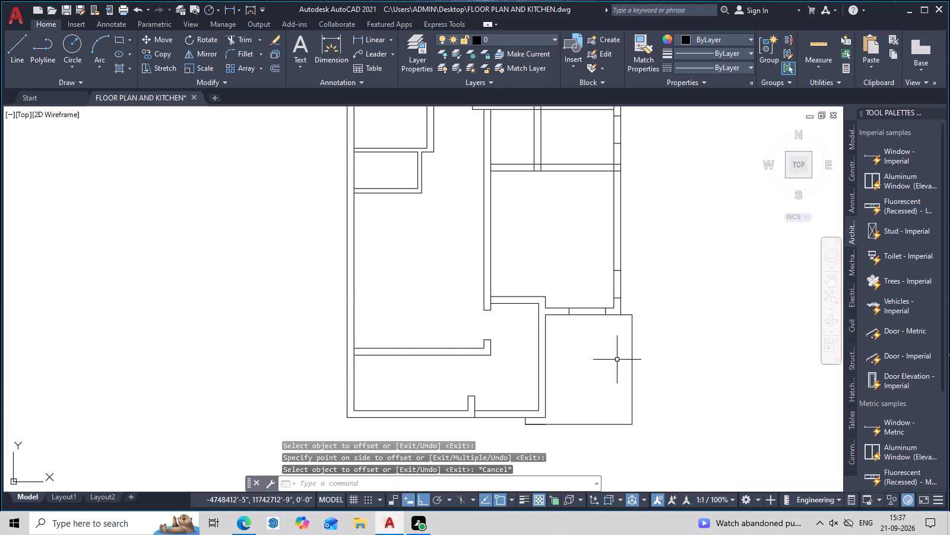
middle_drag(577, 365, 585, 342)
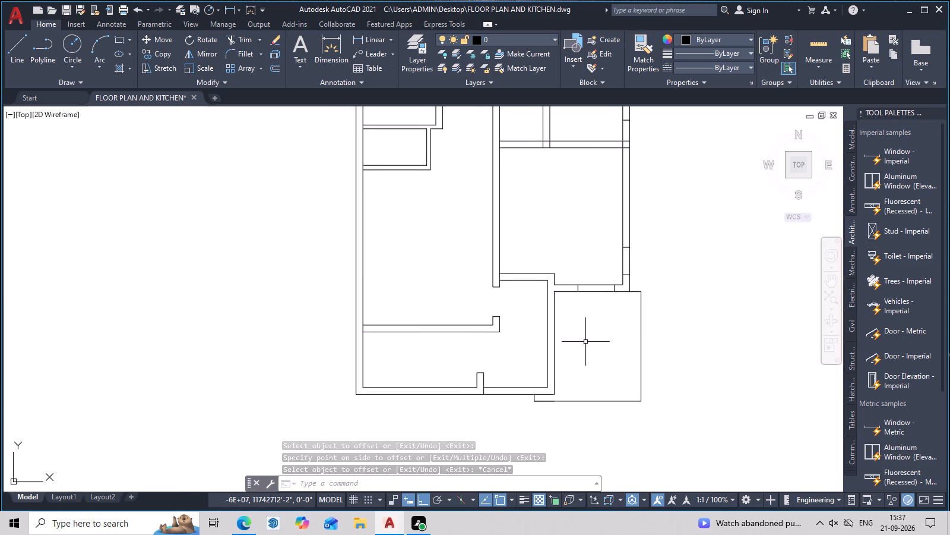
scroll(540, 275, up, 3)
middle_drag(633, 314, 602, 303)
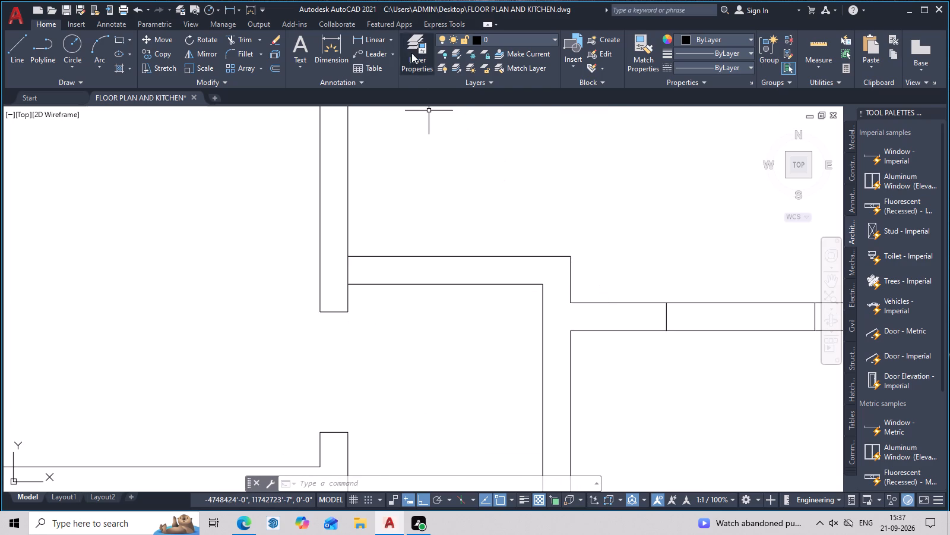
click(377, 39)
click(570, 303)
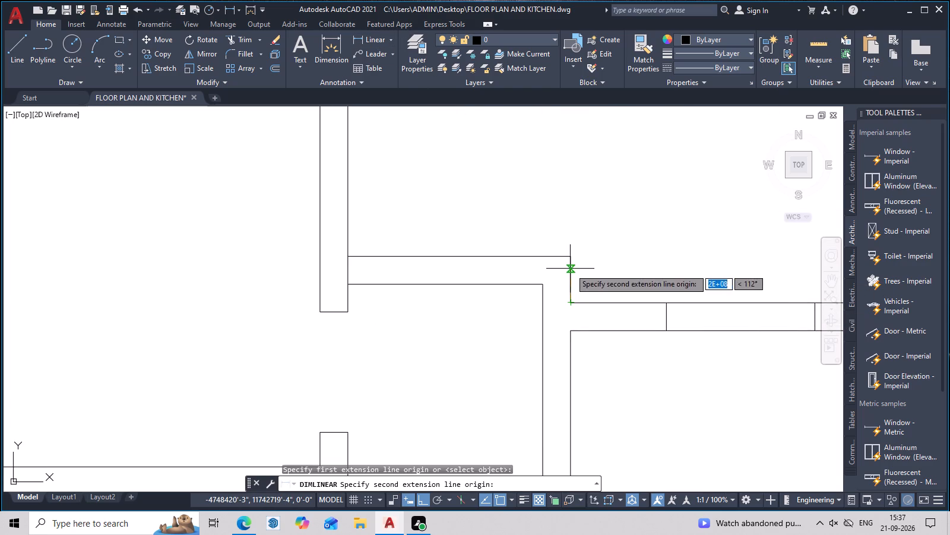
click(570, 257)
click(588, 257)
Add a linear dimension along the inner face of the passage's north wall, just west of the jog.
scroll(613, 274, down, 2)
middle_drag(622, 291, 623, 257)
scroll(596, 262, up, 2)
key(space)
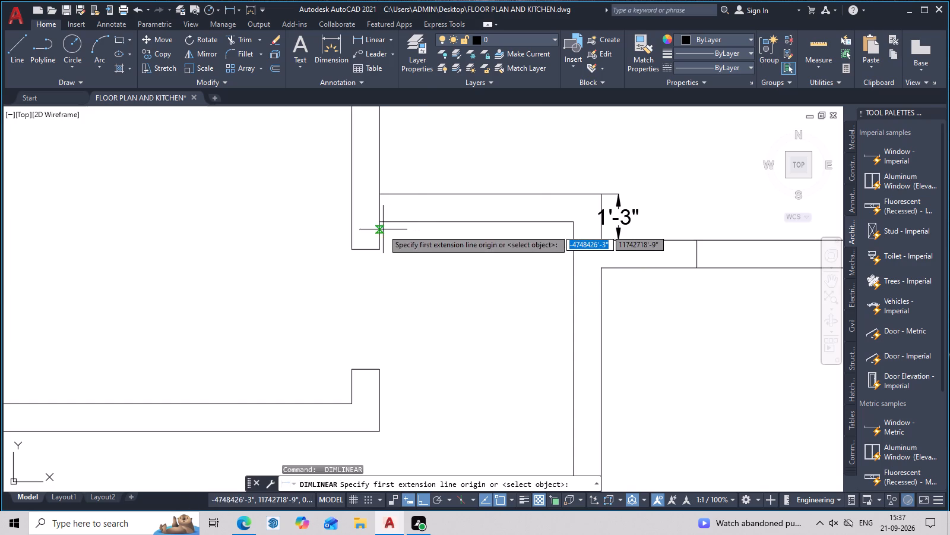
click(378, 225)
click(573, 224)
click(568, 252)
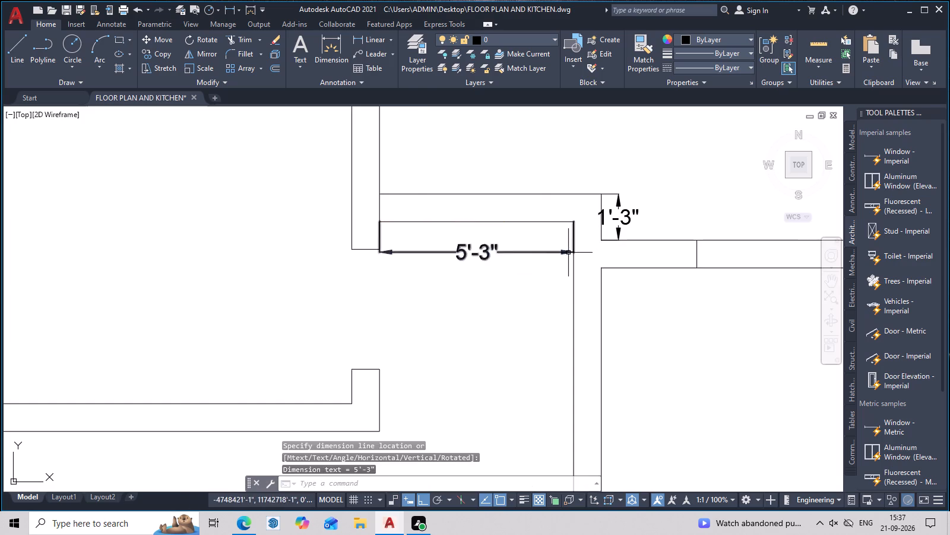
Add a linear dimension along the passage's inner south wall line, from the short stub wall to the east wall.
scroll(561, 262, down, 2)
middle_drag(562, 287, 567, 220)
scroll(562, 253, up, 1)
middle_drag(561, 292, 571, 229)
key(space)
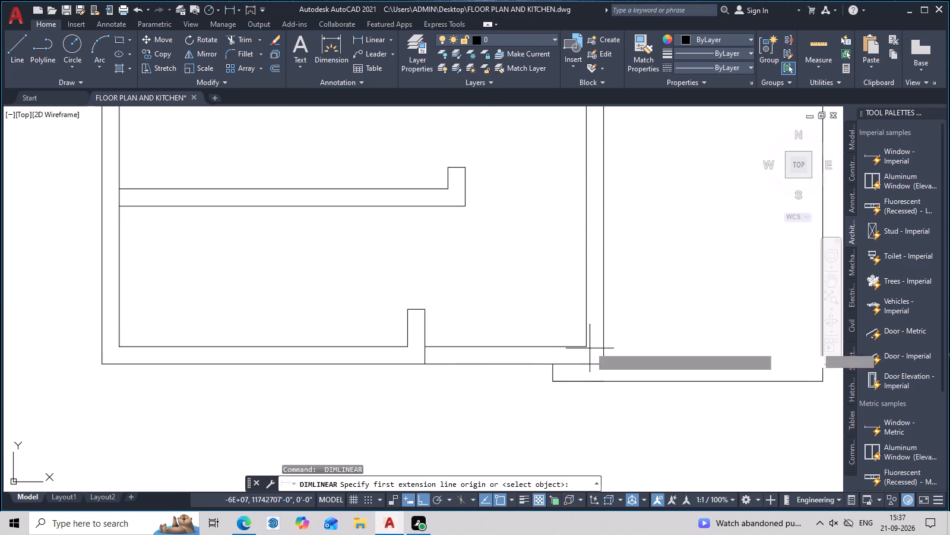
click(588, 342)
click(429, 347)
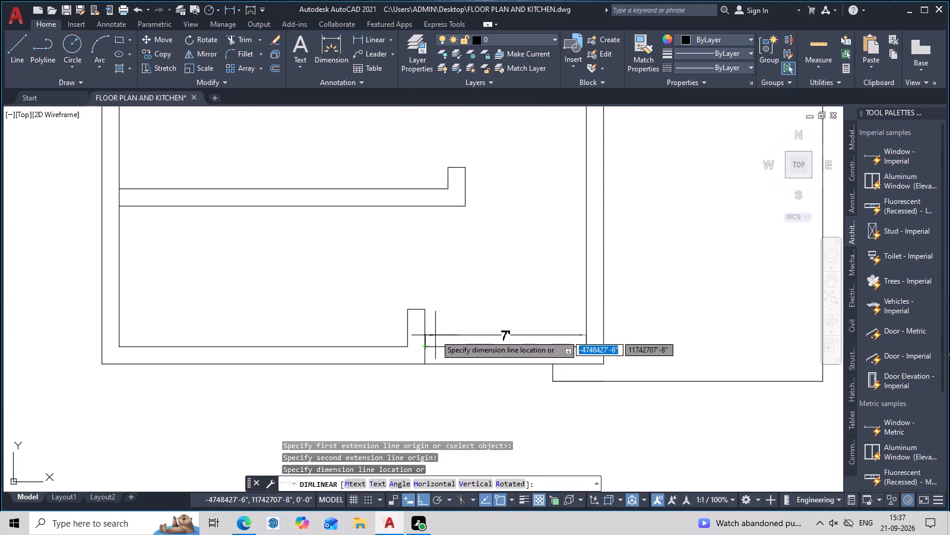
click(435, 335)
Examine the layout of the passage between its dimensioned north wall and its dimensioned south wall.
scroll(507, 332, down, 2)
middle_drag(522, 328, 522, 353)
scroll(524, 348, up, 2)
middle_drag(549, 342, 520, 366)
middle_drag(588, 364, 585, 370)
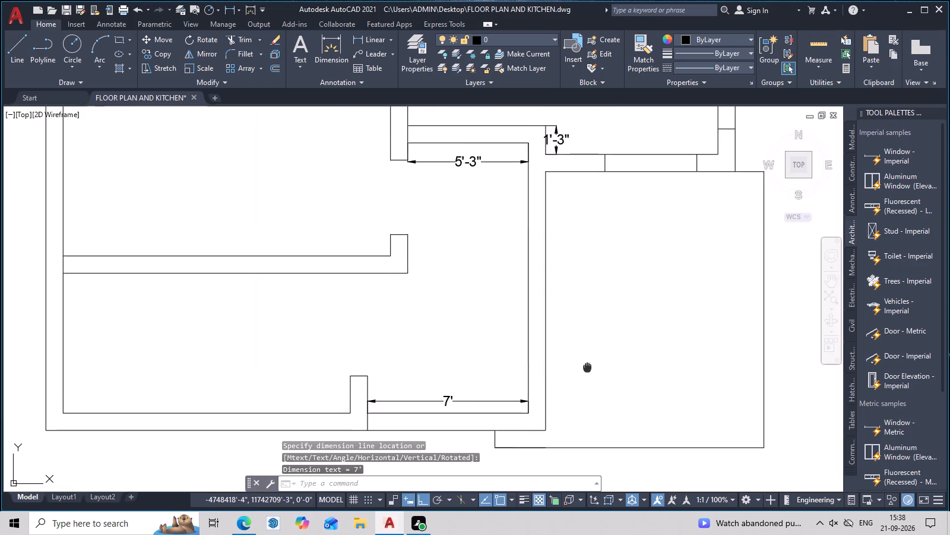
middle_drag(585, 370, 562, 412)
scroll(555, 333, down, 2)
middle_drag(560, 339, 536, 367)
scroll(486, 350, up, 2)
middle_drag(489, 338, 509, 297)
middle_drag(593, 364, 601, 310)
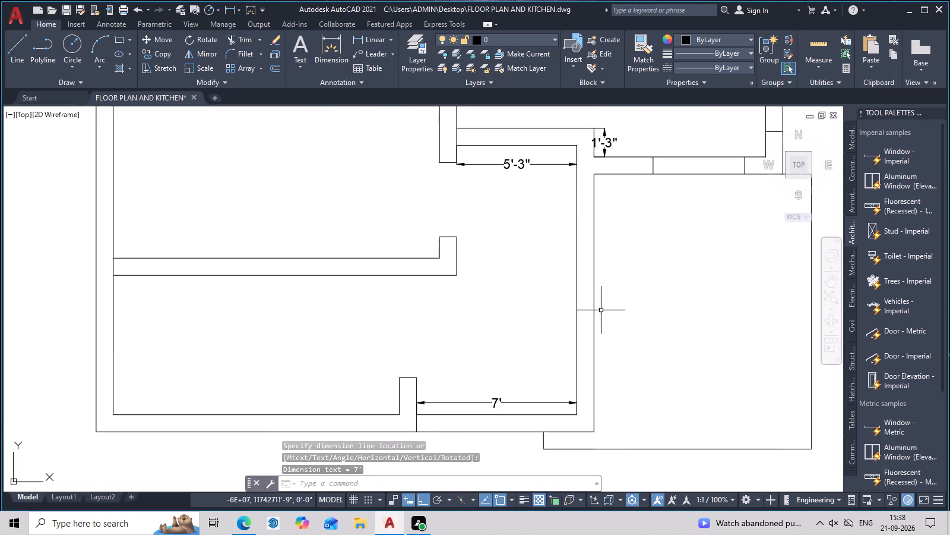
middle_drag(623, 357, 701, 461)
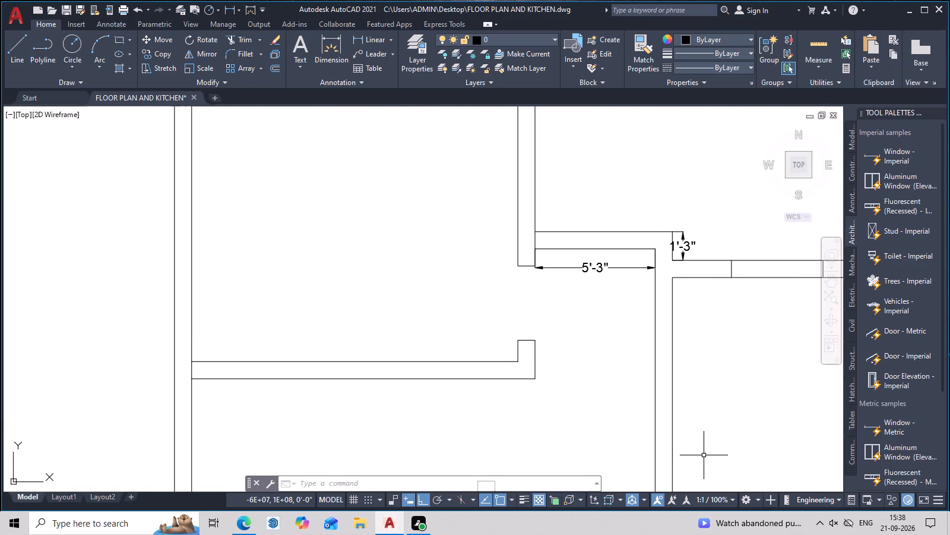
middle_drag(676, 453, 604, 422)
middle_drag(604, 422, 604, 332)
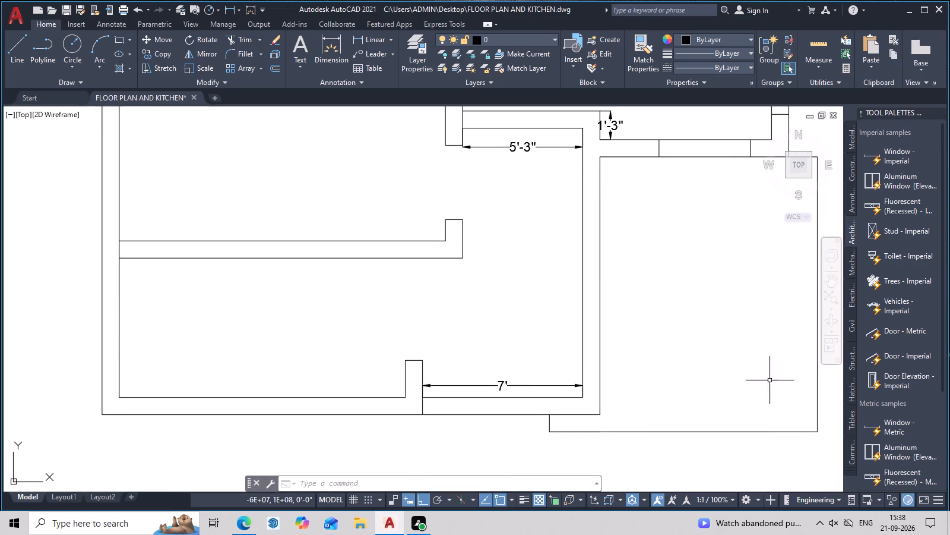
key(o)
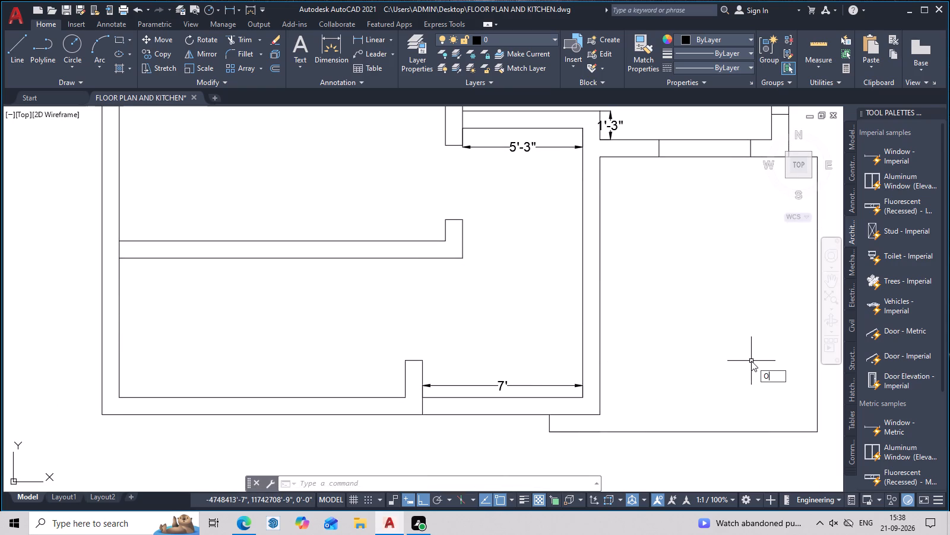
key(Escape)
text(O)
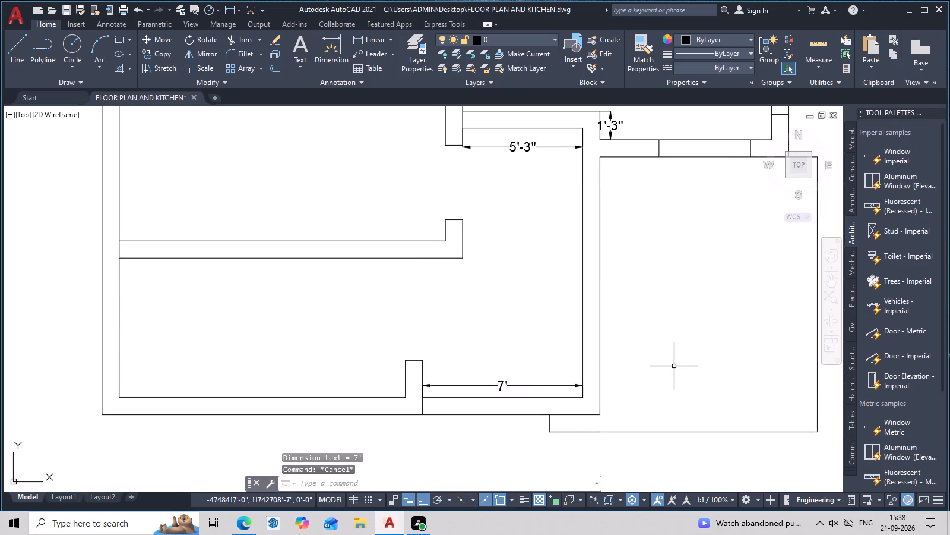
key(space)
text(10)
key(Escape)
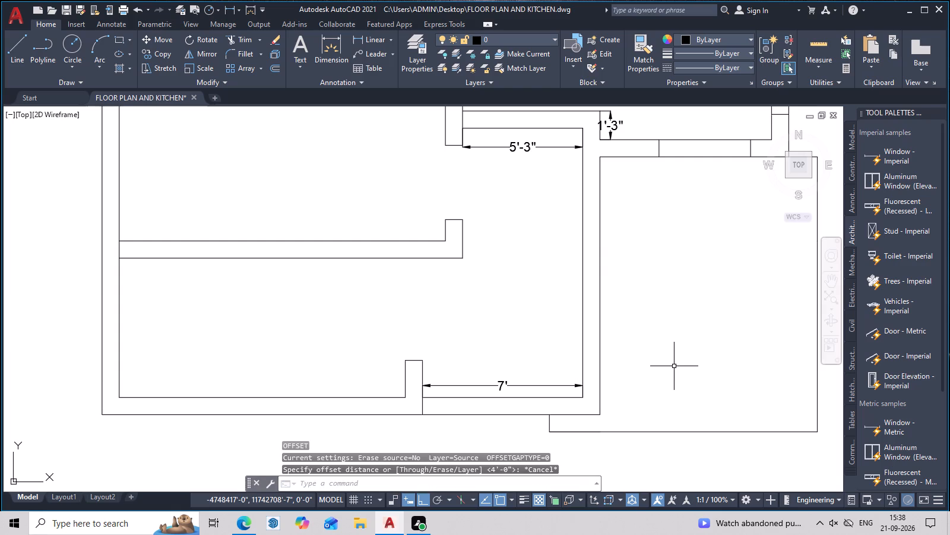
Offset the passage's inner south wall line 3'9" to the north.
text(O)
key(space)
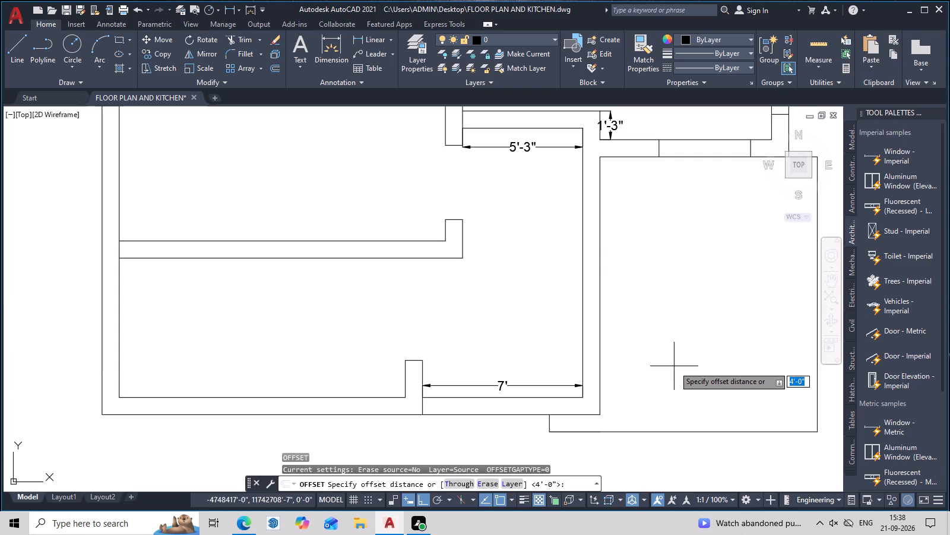
text(3')
key(9)
text(")
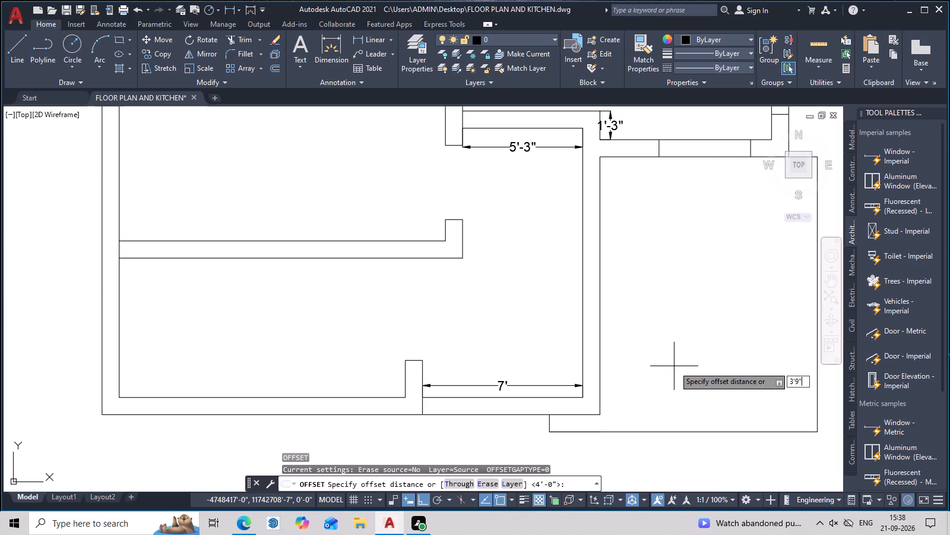
key(space)
click(526, 398)
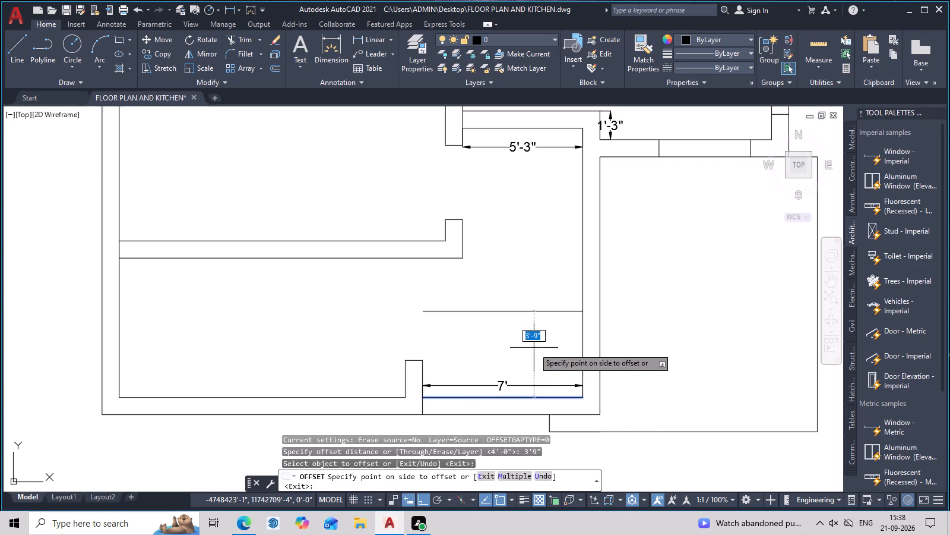
click(534, 348)
scroll(541, 350, down, 3)
middle_drag(554, 364, 571, 374)
scroll(543, 363, up, 2)
middle_drag(533, 355, 559, 353)
key(Escape)
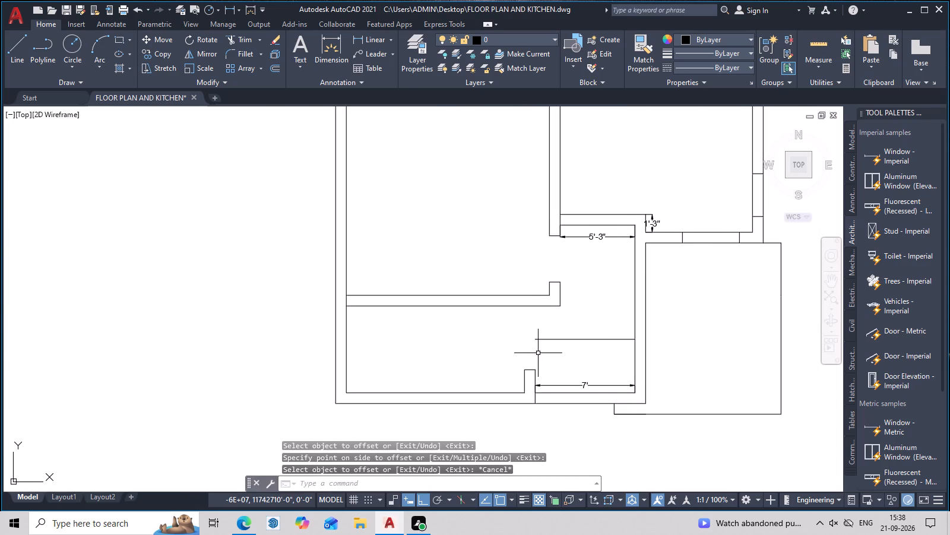
Extend the stub wall's east face north to the offset line and fillet that line with the stub's west face.
text(EX)
key(space)
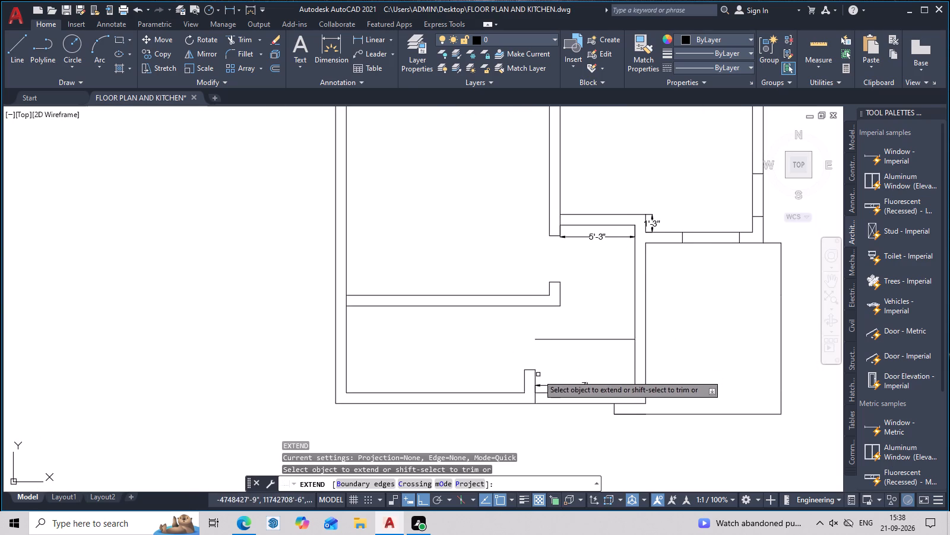
click(535, 375)
key(Escape)
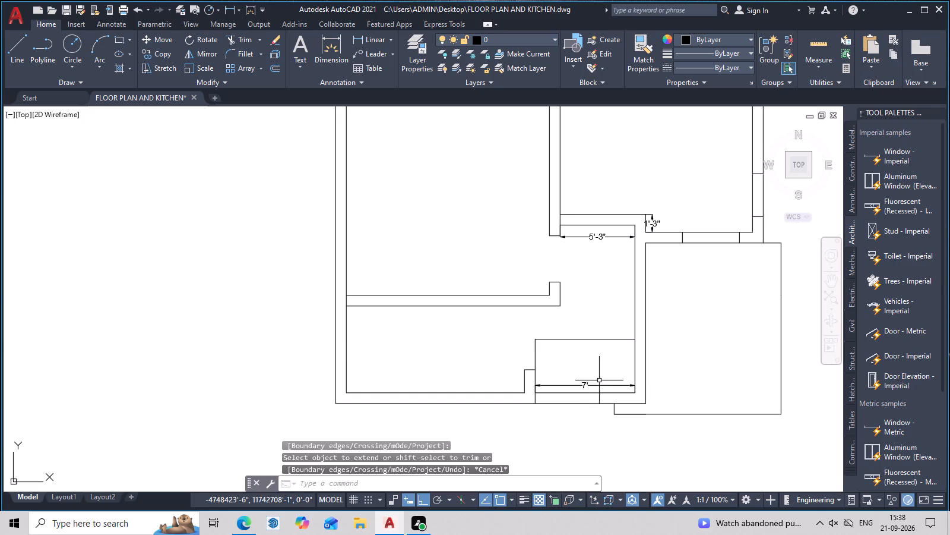
text(F)
key(space)
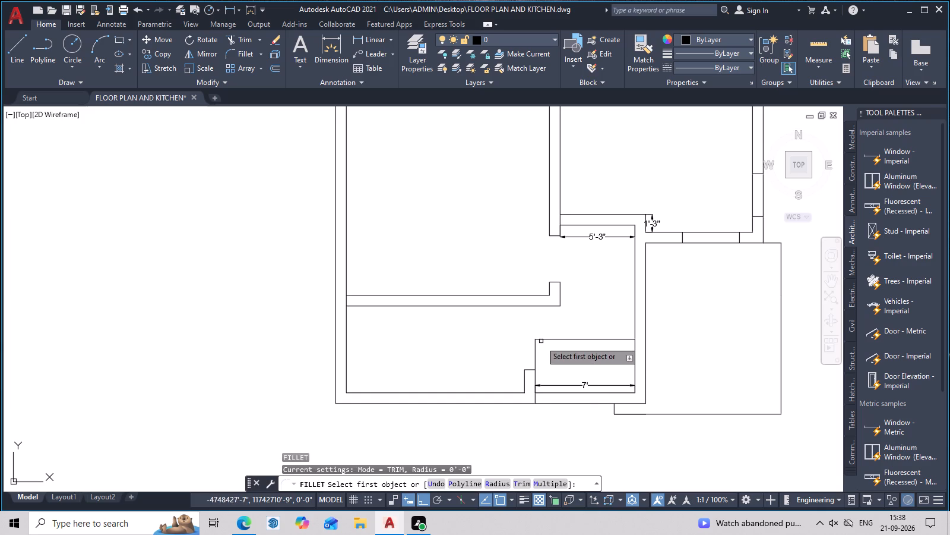
click(544, 340)
click(526, 376)
key(Escape)
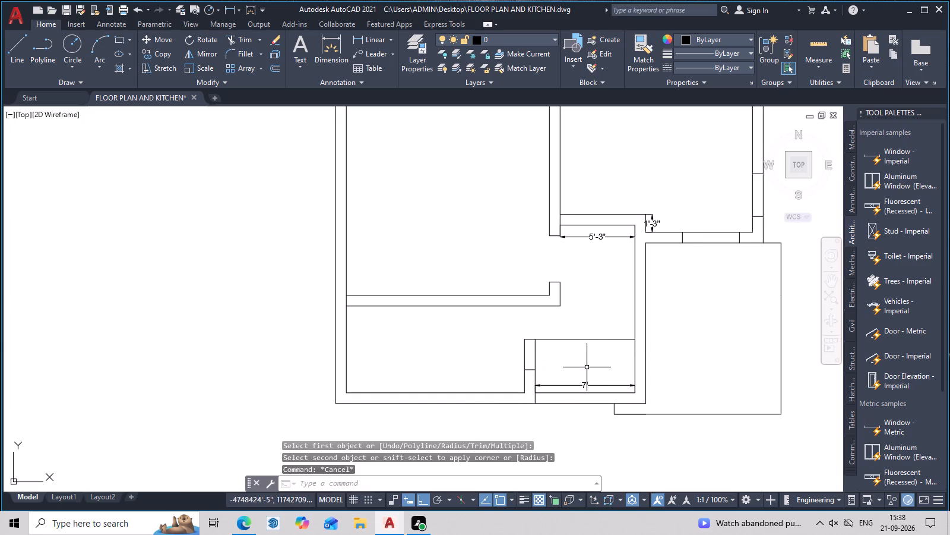
Trim away the old end cap line inside the lengthened stub wall.
text(TR)
key(space)
scroll(539, 363, up, 3)
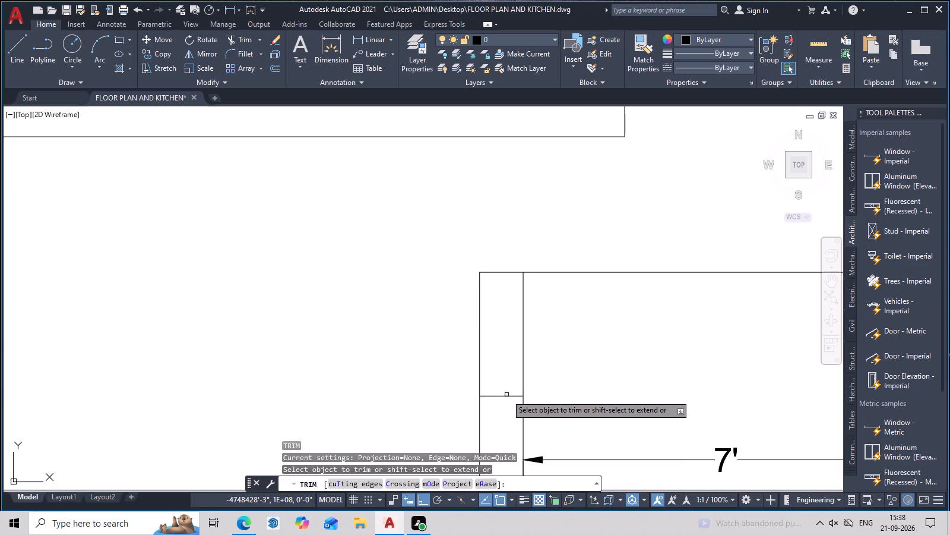
click(506, 395)
scroll(587, 383, down, 3)
middle_drag(590, 381, 572, 381)
key(Escape)
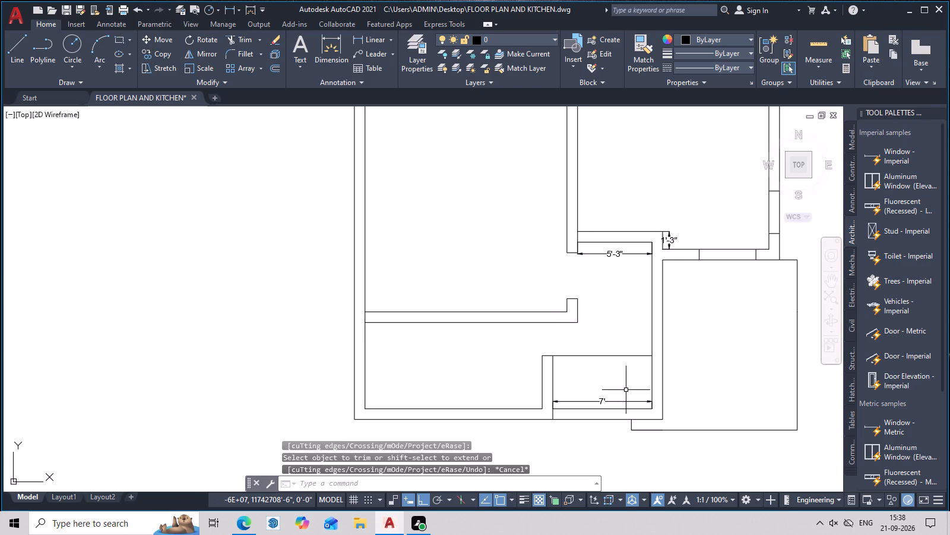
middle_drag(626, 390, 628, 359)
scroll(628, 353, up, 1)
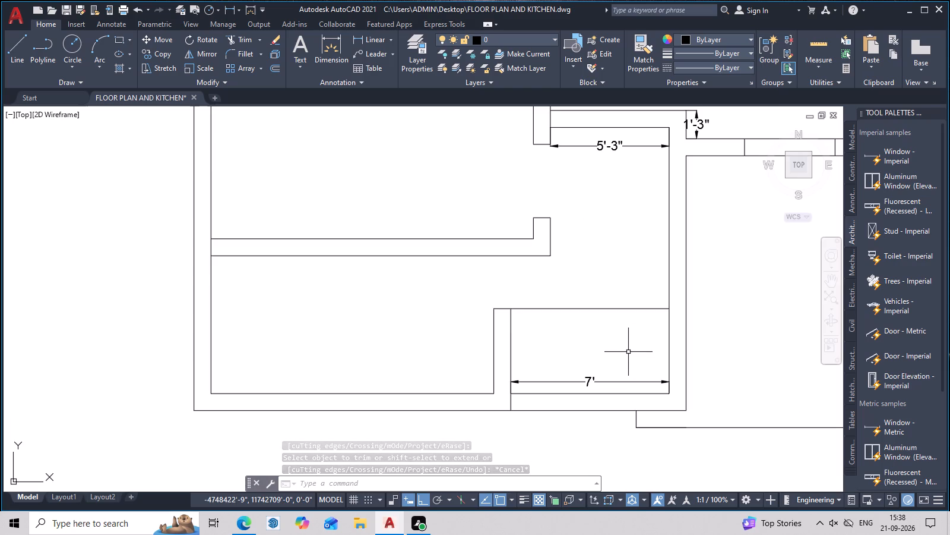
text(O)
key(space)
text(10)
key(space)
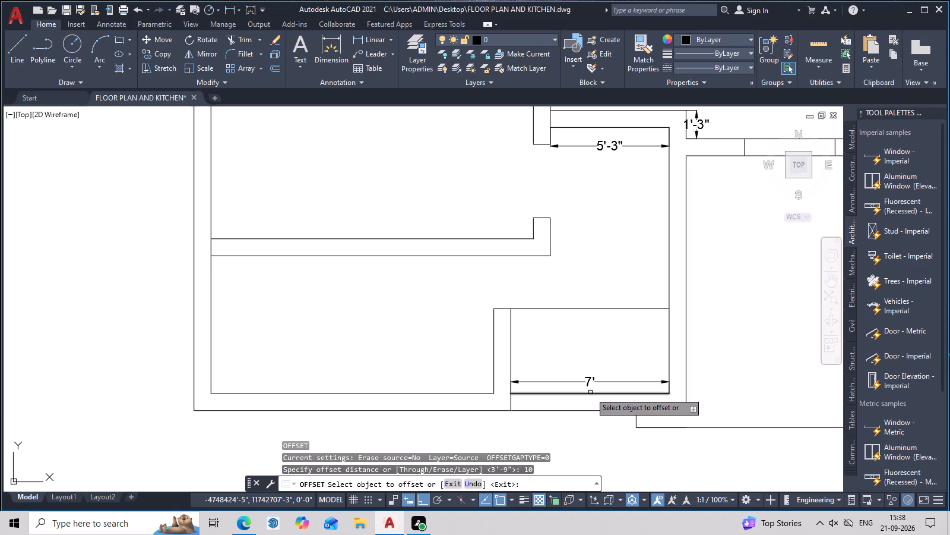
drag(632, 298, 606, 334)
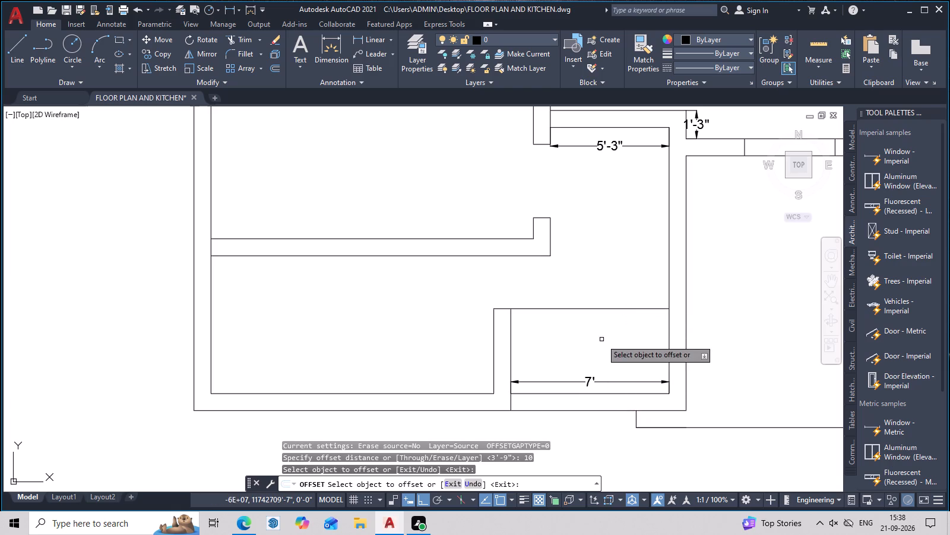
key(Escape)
Erase the horizontal line running from the top of the stub wall across the passage to the east wall.
drag(623, 291, 587, 360)
click(587, 360)
key(Delete)
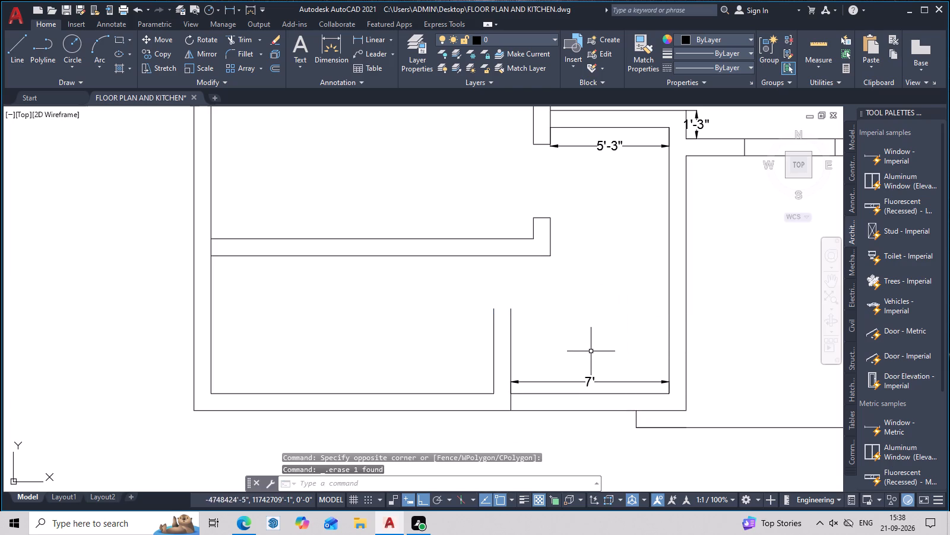
key(Escape)
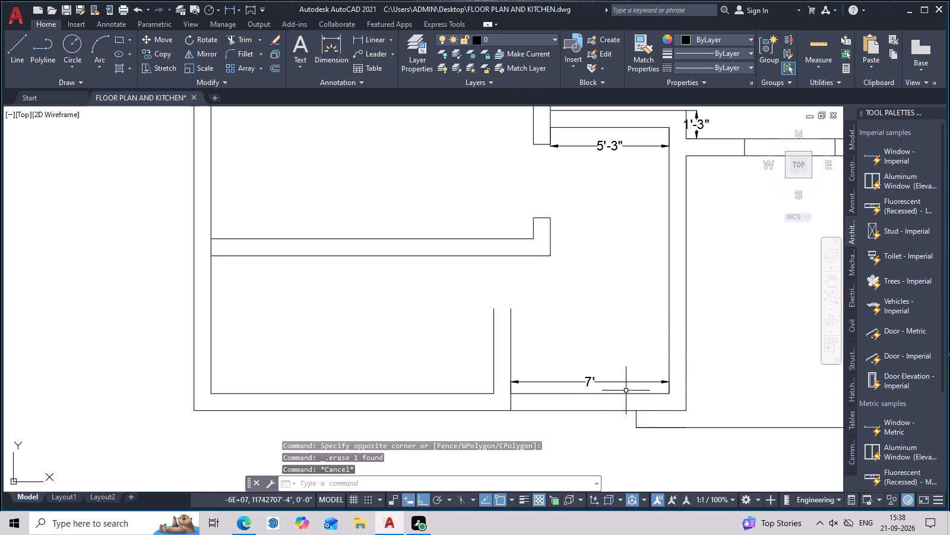
Erase the passage's inner south wall line just below the 7' dimension.
click(630, 394)
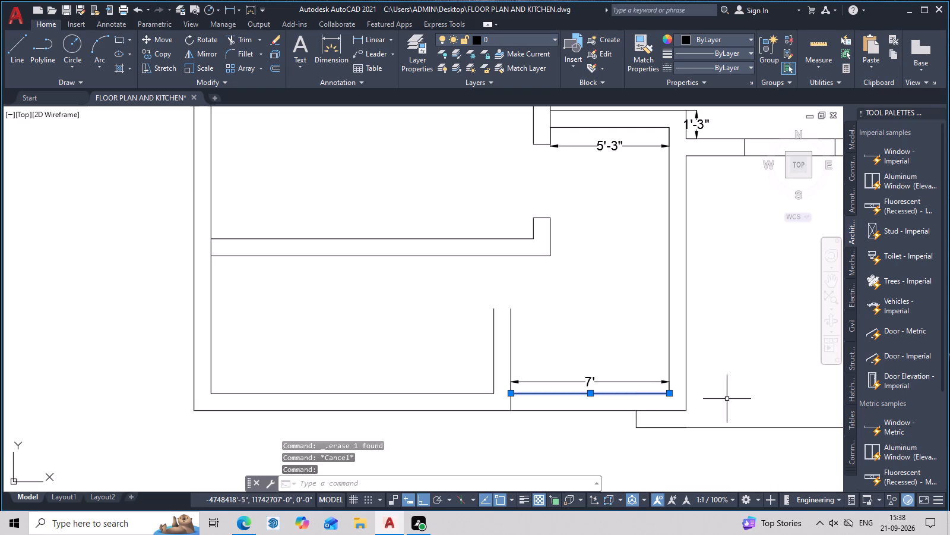
key(Delete)
key(Escape)
Offset the plan's outer south wall line 3'9" to the north.
text(O)
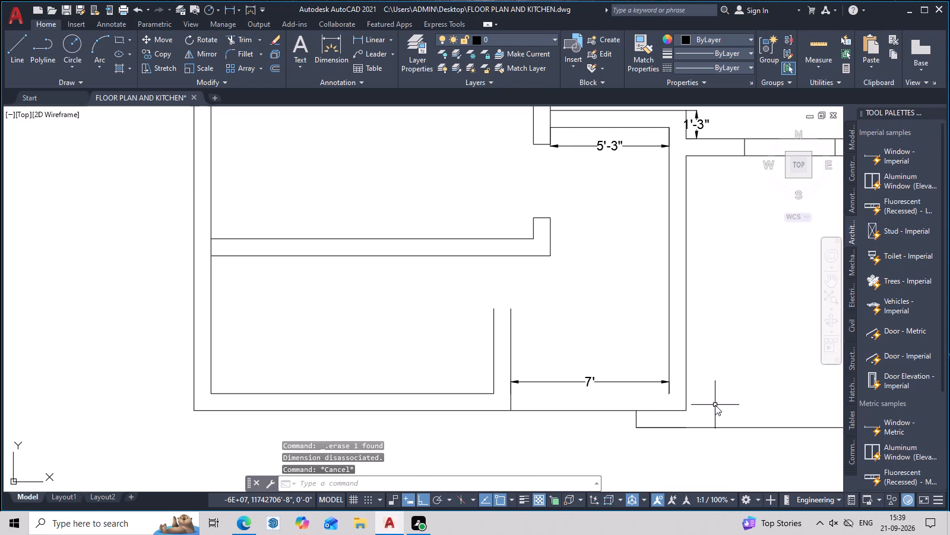
key(space)
text(3')
key(9)
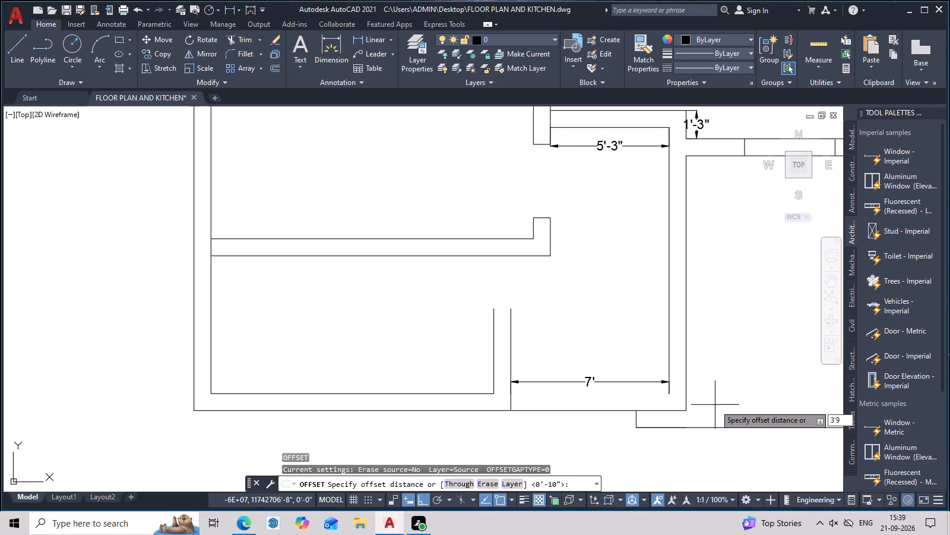
text(")
key(space)
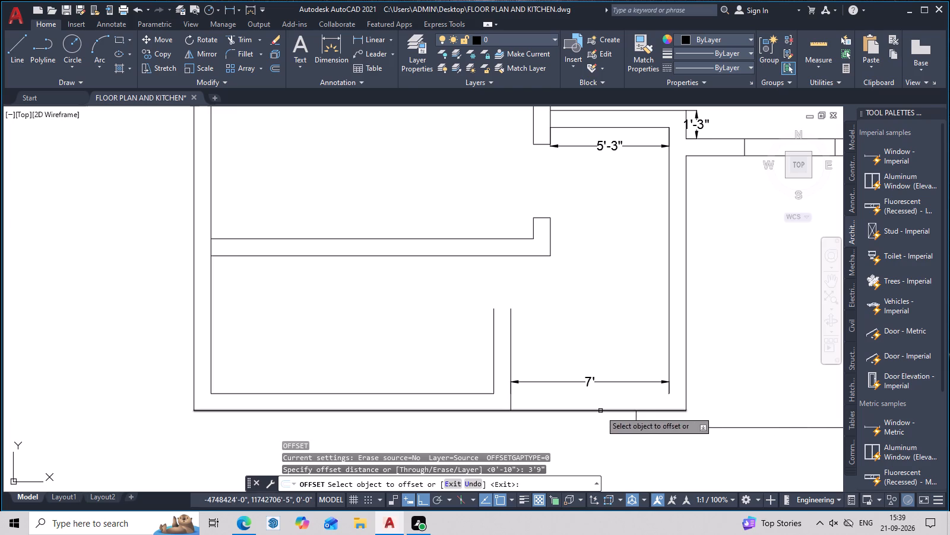
click(600, 411)
click(601, 367)
scroll(622, 365, down, 2)
middle_drag(623, 365, 625, 374)
scroll(616, 372, up, 3)
key(Escape)
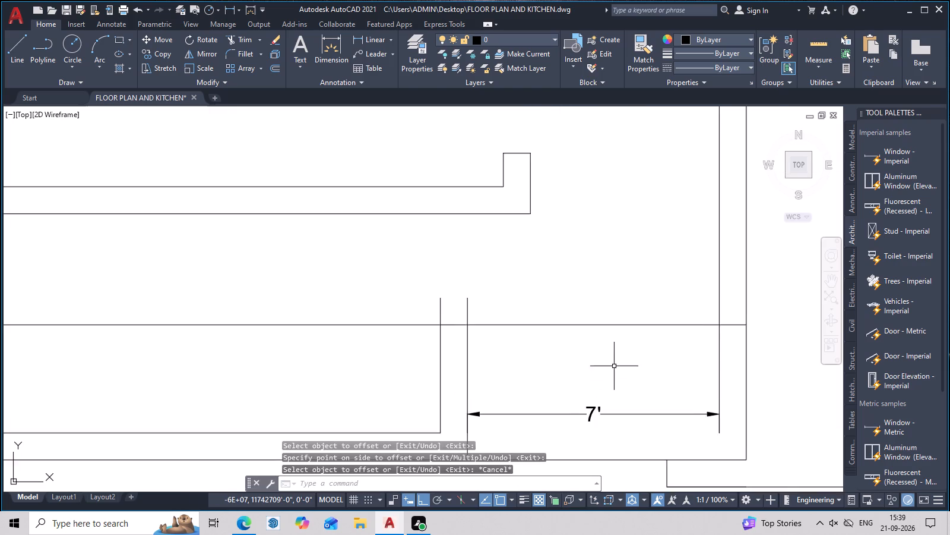
Trim the stub wall's faces above the new offset line, and trim that line west of the stub wall.
middle_drag(614, 366, 619, 380)
key(Escape)
text(TR)
key(space)
drag(491, 320, 426, 320)
drag(388, 314, 382, 353)
key(Escape)
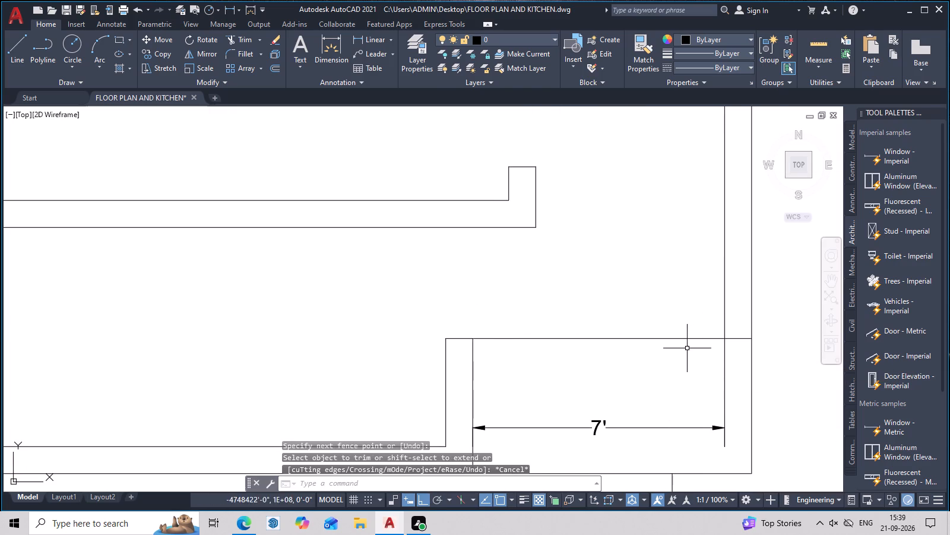
key(p)
key(Escape)
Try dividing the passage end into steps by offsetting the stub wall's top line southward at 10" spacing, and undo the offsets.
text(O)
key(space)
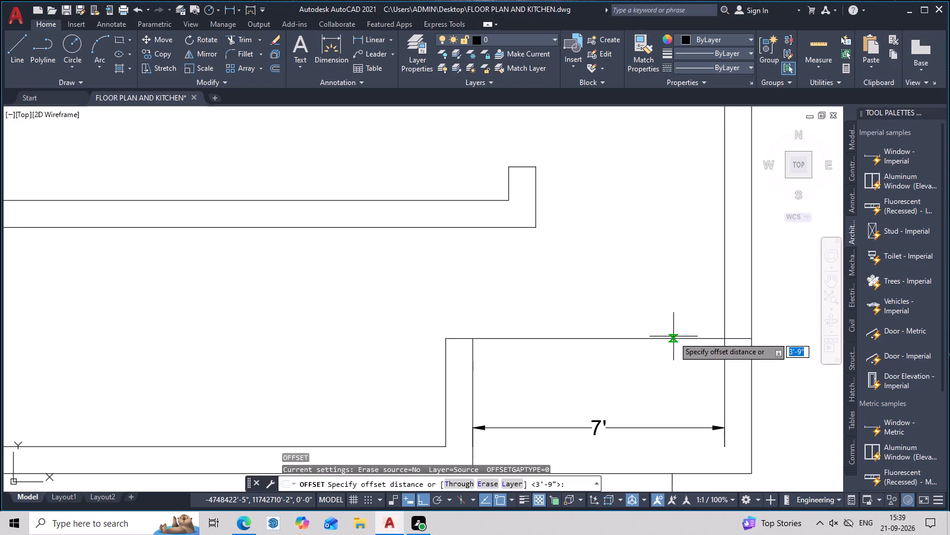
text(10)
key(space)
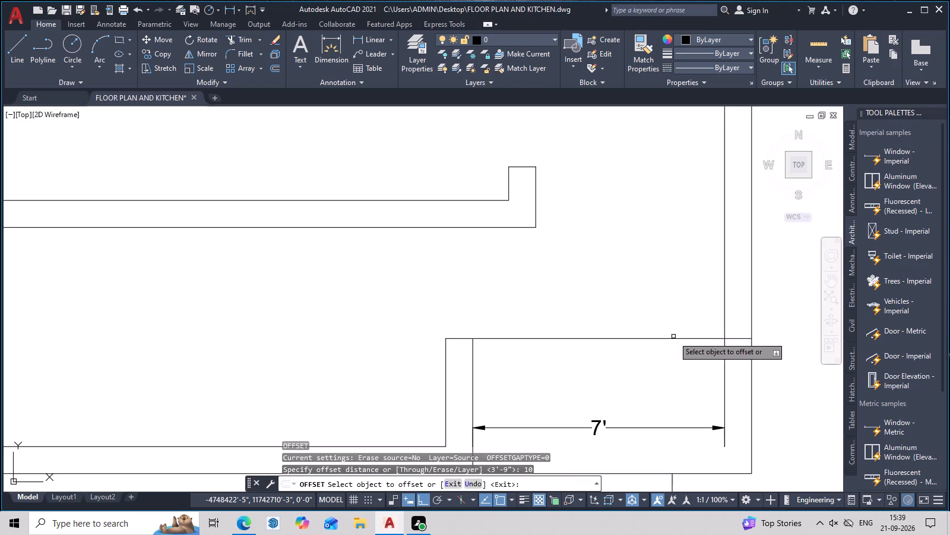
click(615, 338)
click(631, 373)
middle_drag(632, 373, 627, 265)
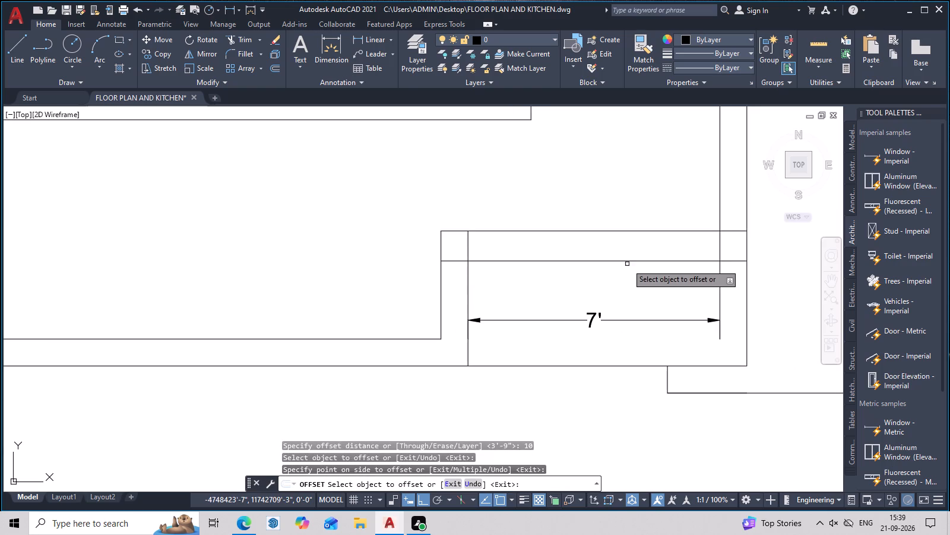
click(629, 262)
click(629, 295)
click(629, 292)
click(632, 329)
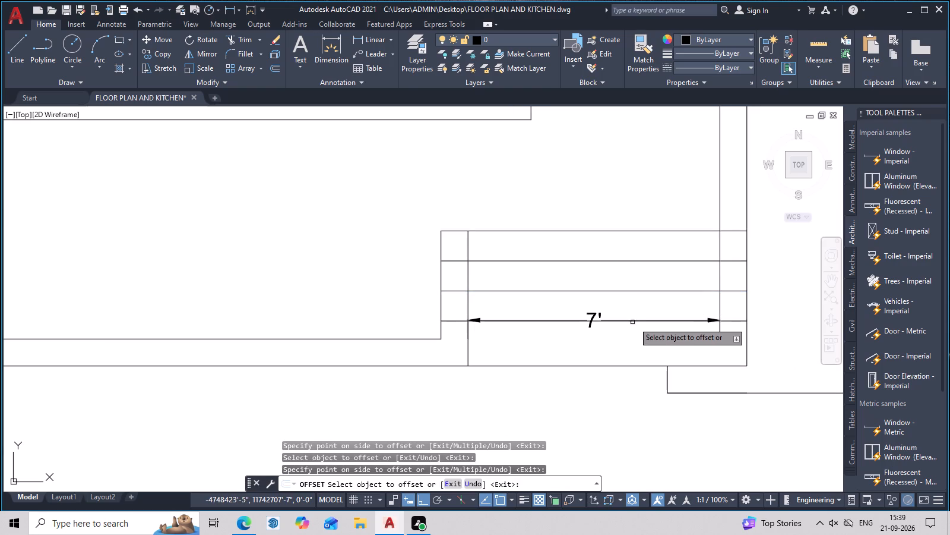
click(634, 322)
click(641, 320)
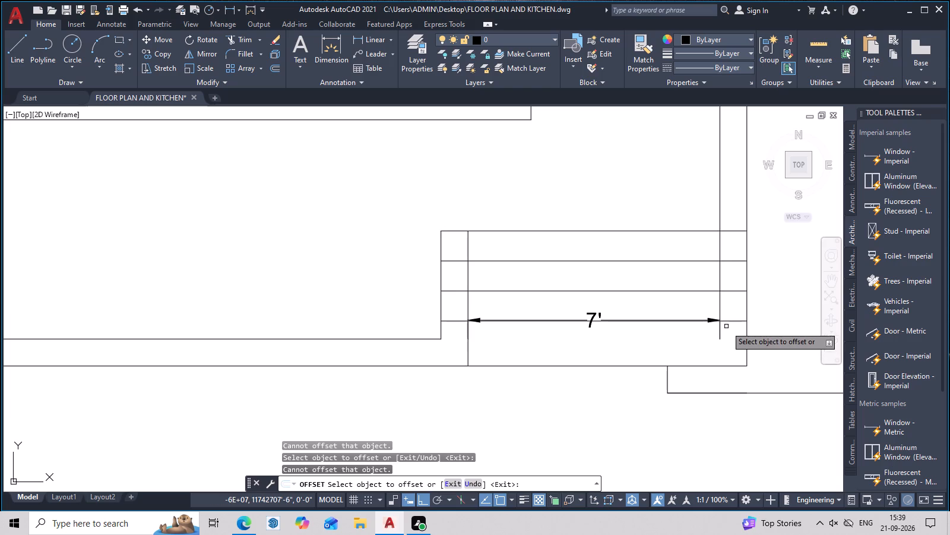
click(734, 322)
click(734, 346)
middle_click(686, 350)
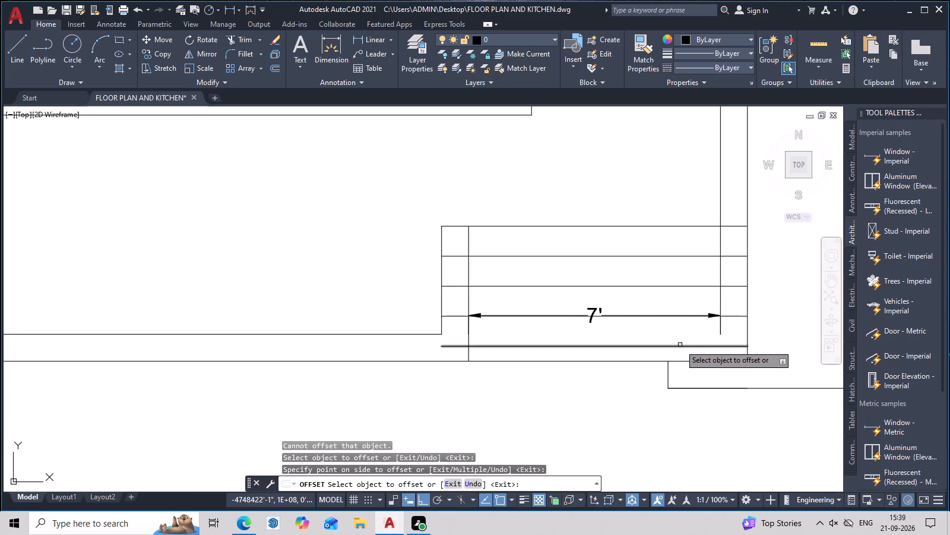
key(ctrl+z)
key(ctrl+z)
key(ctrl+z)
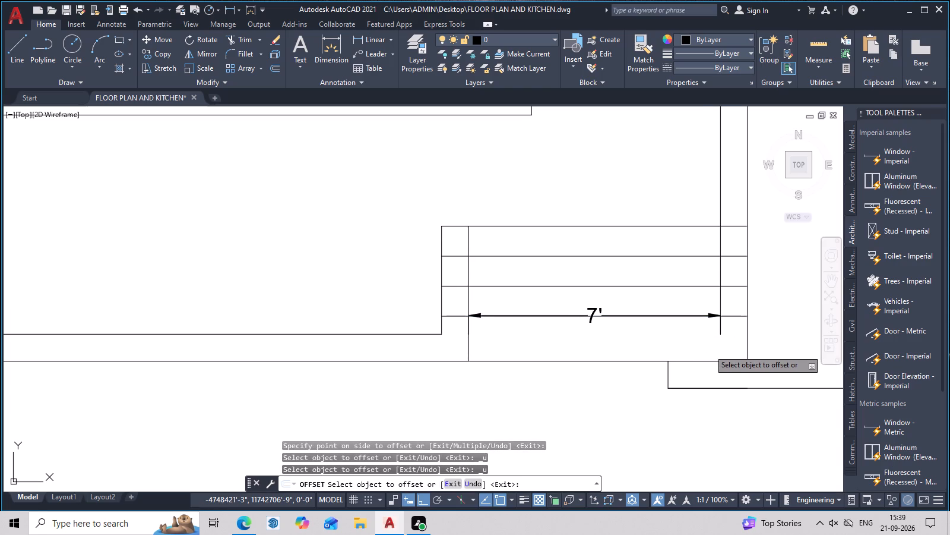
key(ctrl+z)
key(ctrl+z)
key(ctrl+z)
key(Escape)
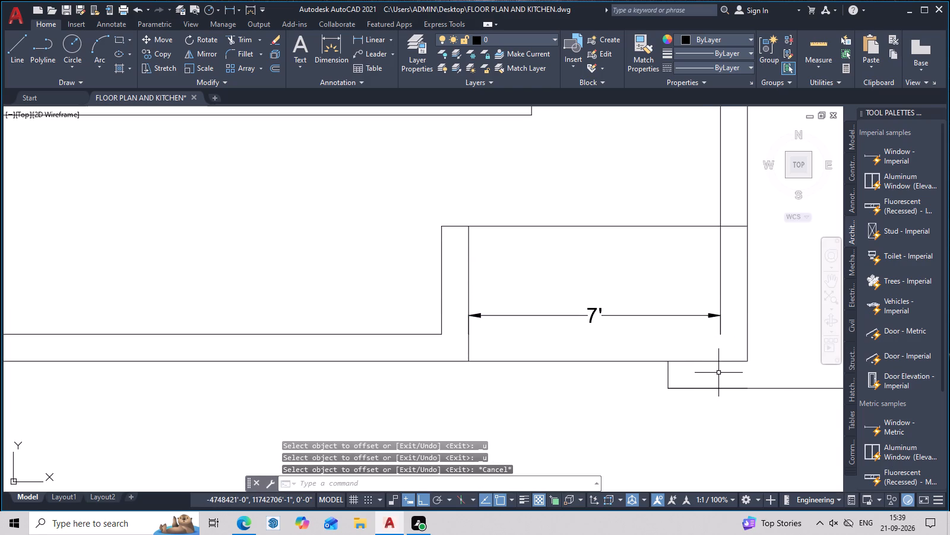
Break the outer south wall line at the point where it meets the stub wall's east face.
text(BR)
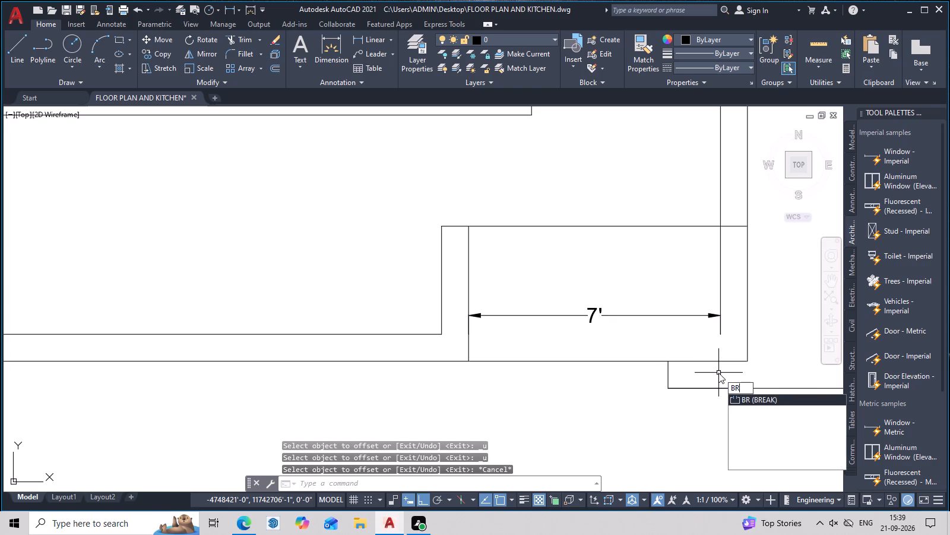
click(748, 411)
click(603, 360)
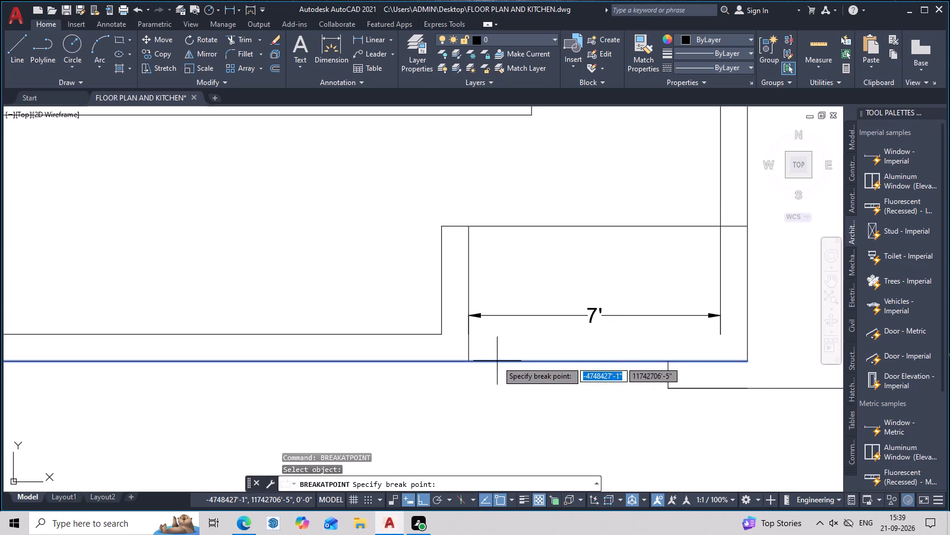
click(467, 362)
key(Escape)
Offset the broken-off south wall segment northward four times in succession at 9" spacing to form the step lines.
text(O 9)
key(space)
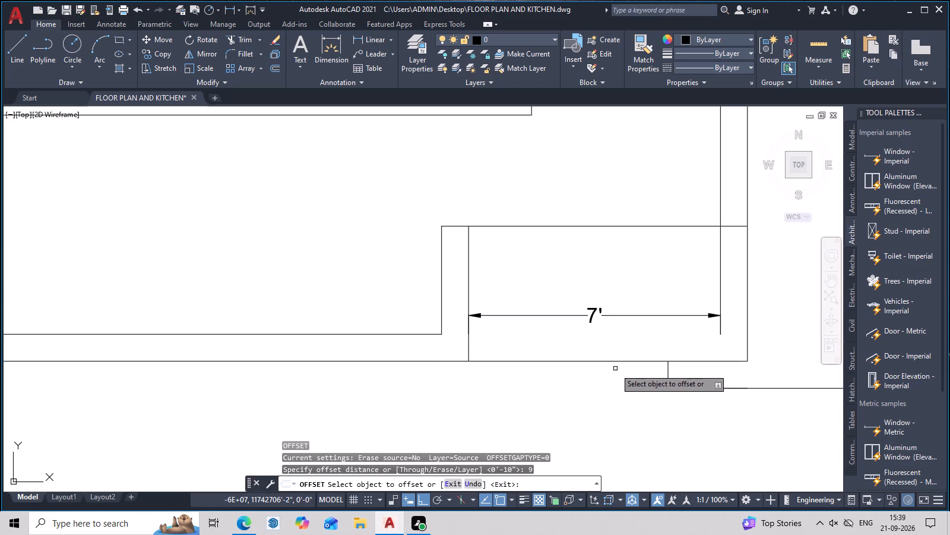
click(618, 361)
click(620, 321)
click(622, 336)
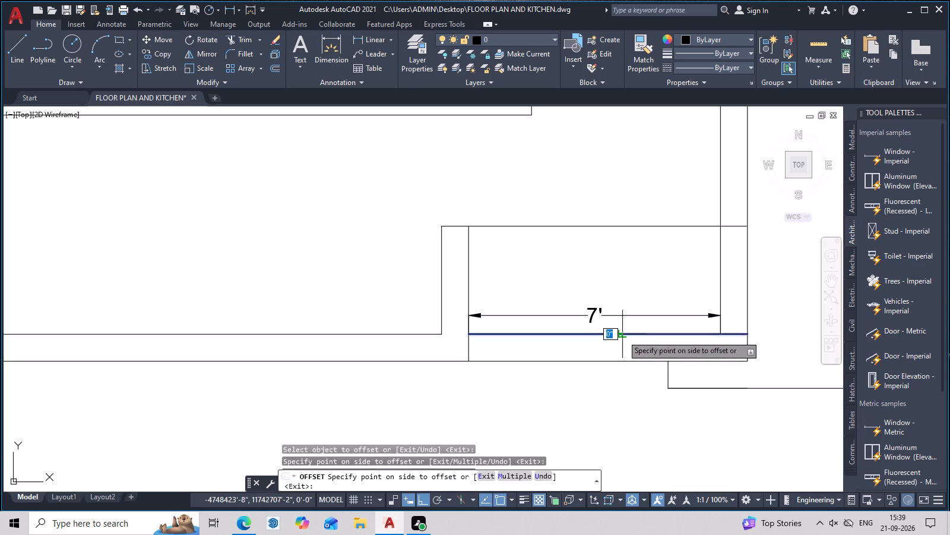
click(633, 294)
click(636, 307)
click(634, 253)
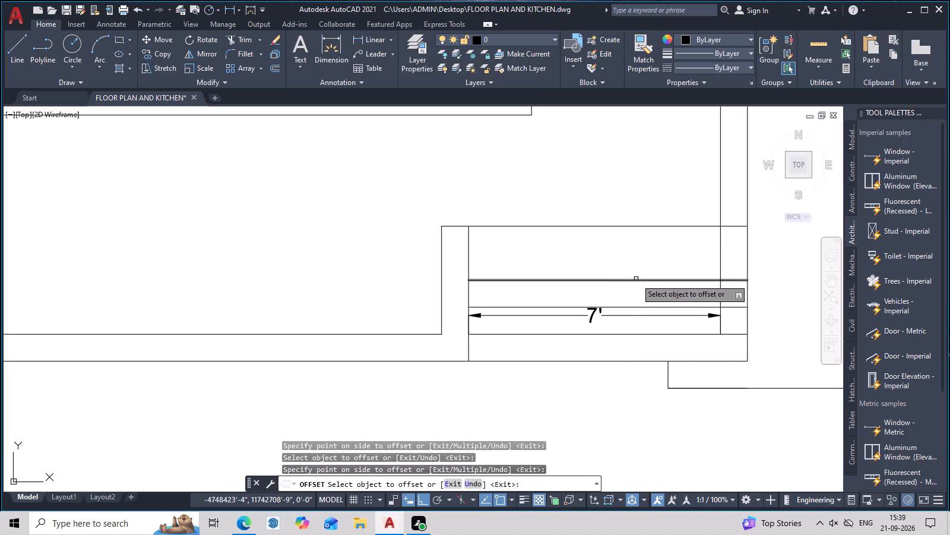
click(636, 279)
click(638, 243)
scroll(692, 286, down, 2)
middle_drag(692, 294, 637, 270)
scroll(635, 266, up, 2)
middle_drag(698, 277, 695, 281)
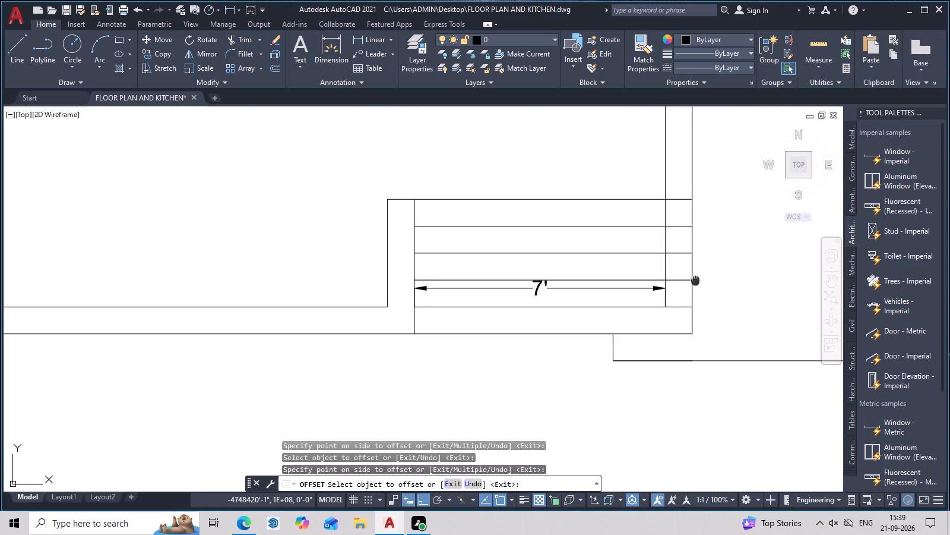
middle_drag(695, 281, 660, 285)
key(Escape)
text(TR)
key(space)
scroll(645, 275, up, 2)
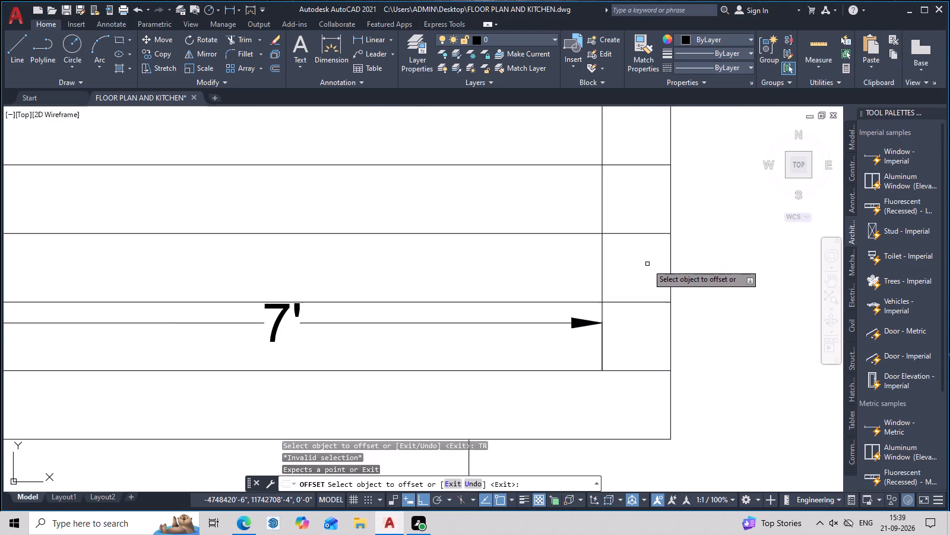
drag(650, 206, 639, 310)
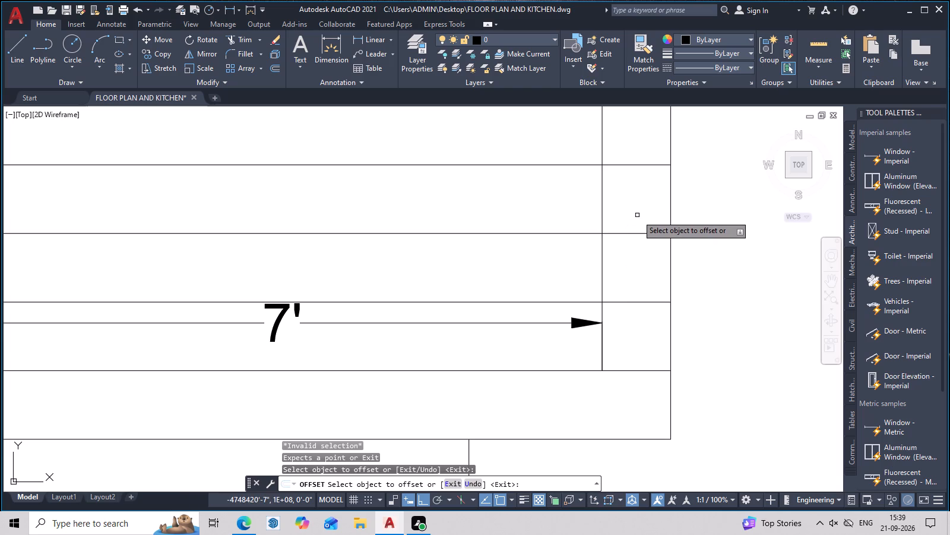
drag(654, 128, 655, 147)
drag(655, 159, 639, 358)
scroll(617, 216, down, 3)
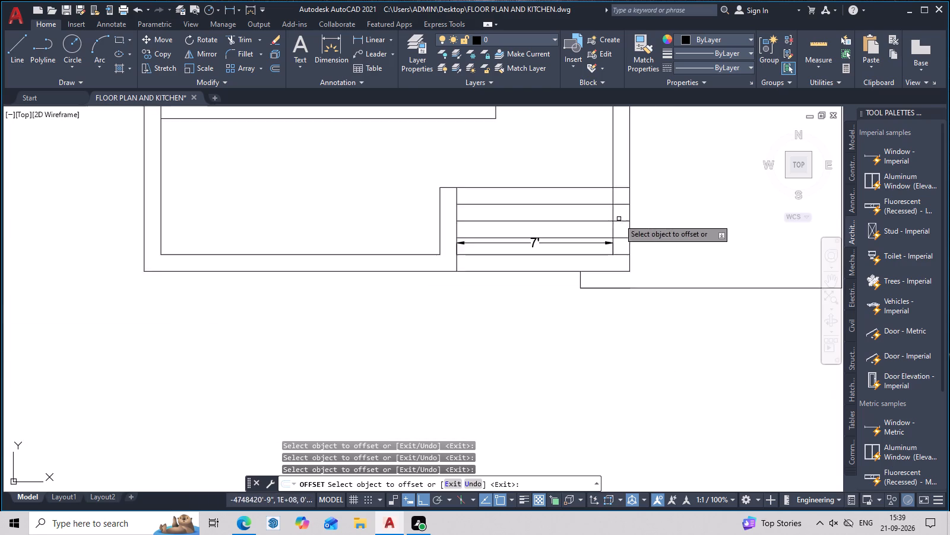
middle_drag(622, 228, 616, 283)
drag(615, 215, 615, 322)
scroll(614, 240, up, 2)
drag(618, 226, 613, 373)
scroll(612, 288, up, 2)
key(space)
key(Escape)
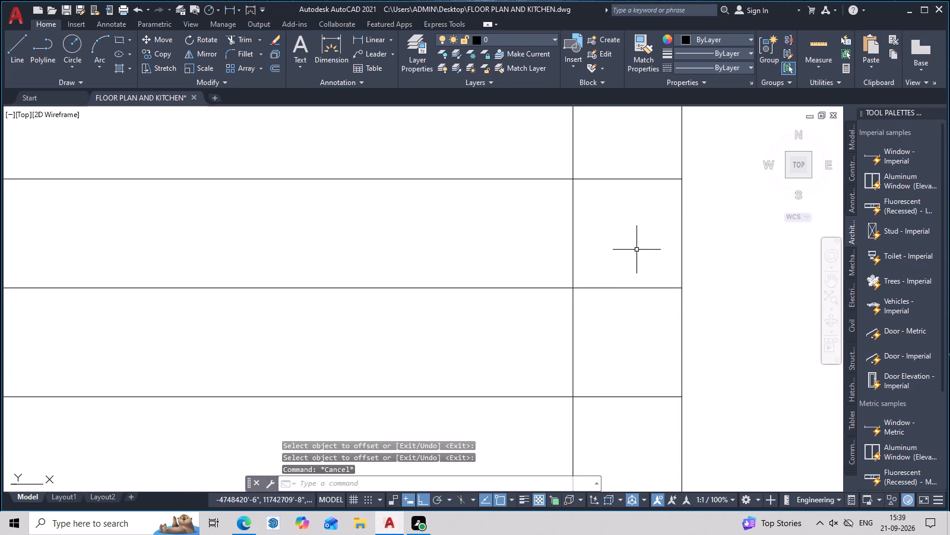
Trim the portions of the step lines that cross the thickness of the east wall.
key(r)
key(Escape)
text(TR)
key(space)
drag(643, 167, 640, 377)
scroll(641, 348, down, 3)
middle_drag(641, 360, 641, 266)
scroll(641, 270, up, 2)
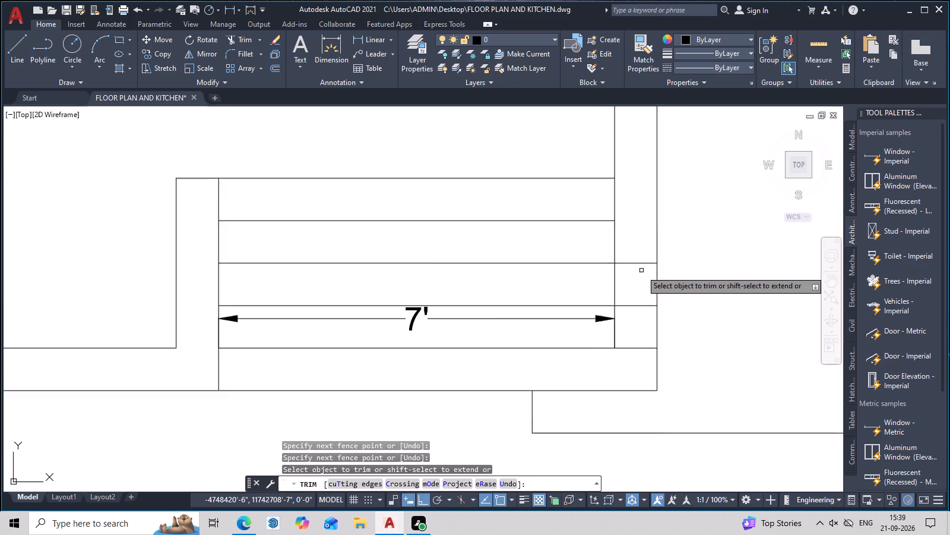
drag(641, 276, 630, 398)
drag(636, 243, 635, 382)
scroll(623, 347, down, 3)
middle_drag(625, 353, 633, 304)
key(Escape)
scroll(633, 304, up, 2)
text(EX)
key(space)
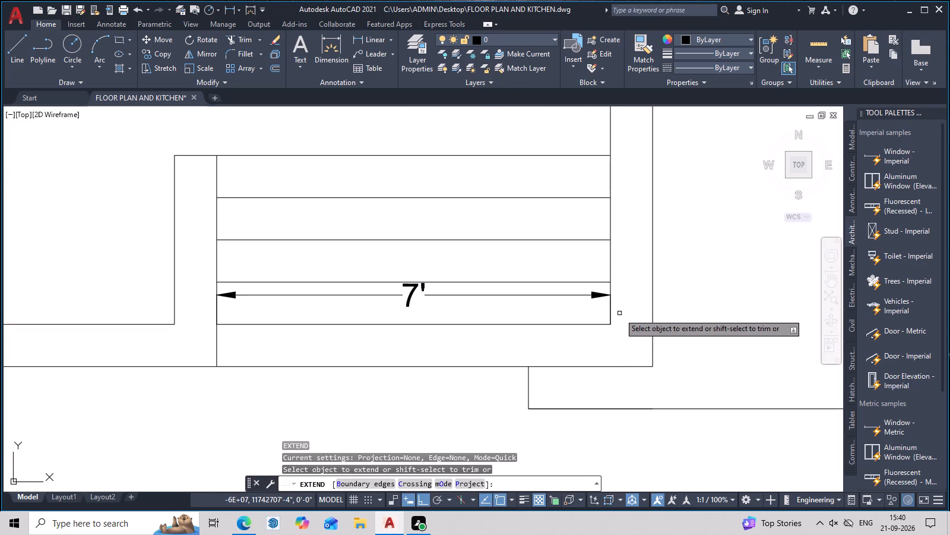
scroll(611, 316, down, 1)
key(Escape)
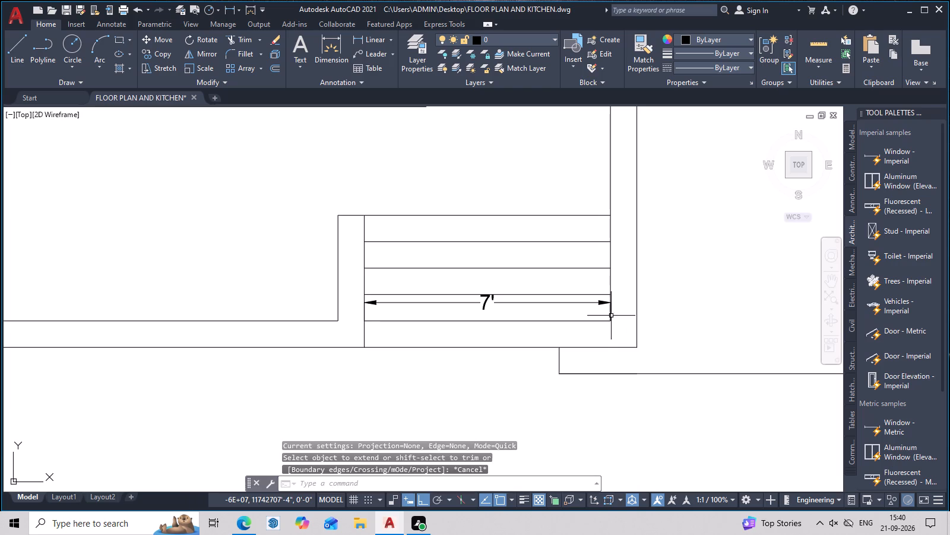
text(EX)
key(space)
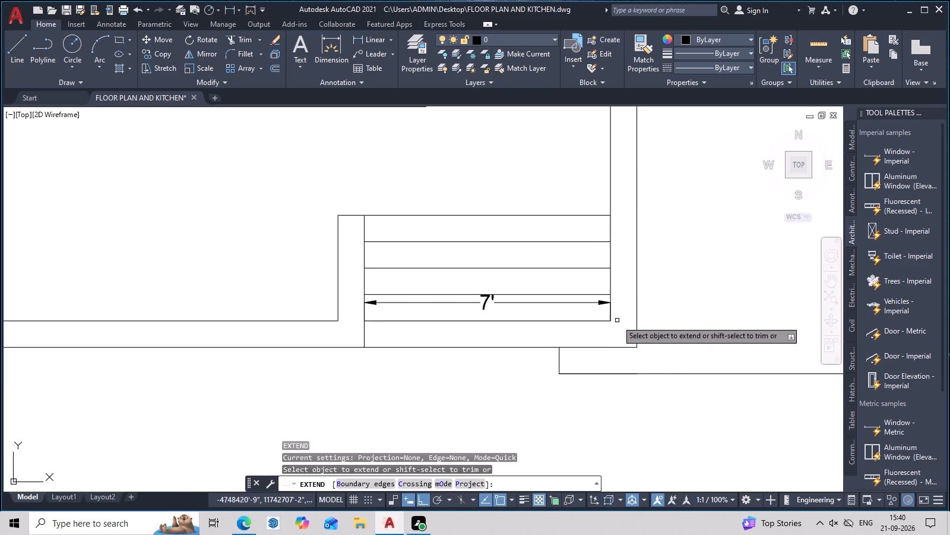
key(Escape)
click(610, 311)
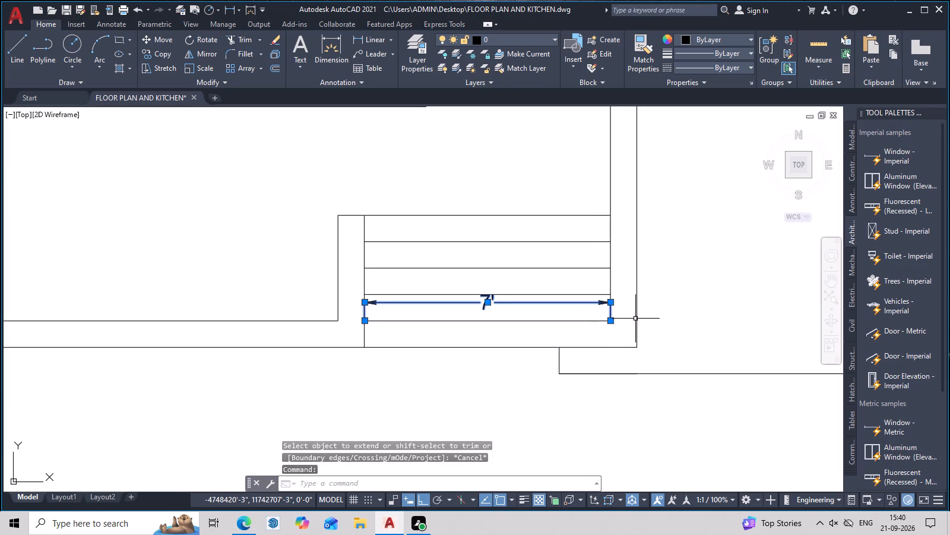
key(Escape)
Extend the east wall's inner face line south to the outer south wall line.
text(EX)
key(space)
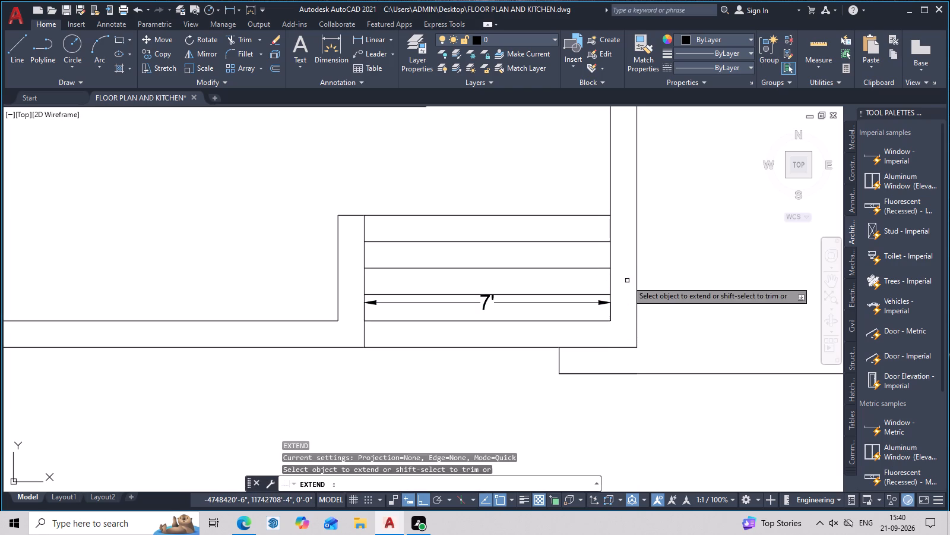
click(612, 252)
key(Escape)
Check the depth of the steps with a temporary linear dimension from the outer southeast corner up the east wall.
scroll(647, 306, down, 3)
middle_drag(650, 315, 638, 358)
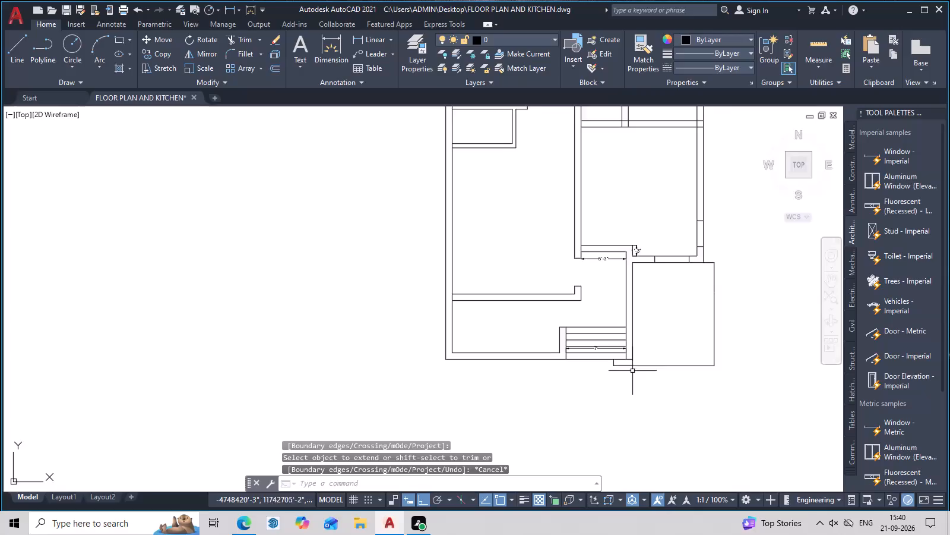
scroll(632, 371, up, 1)
middle_drag(632, 366, 569, 374)
key(d)
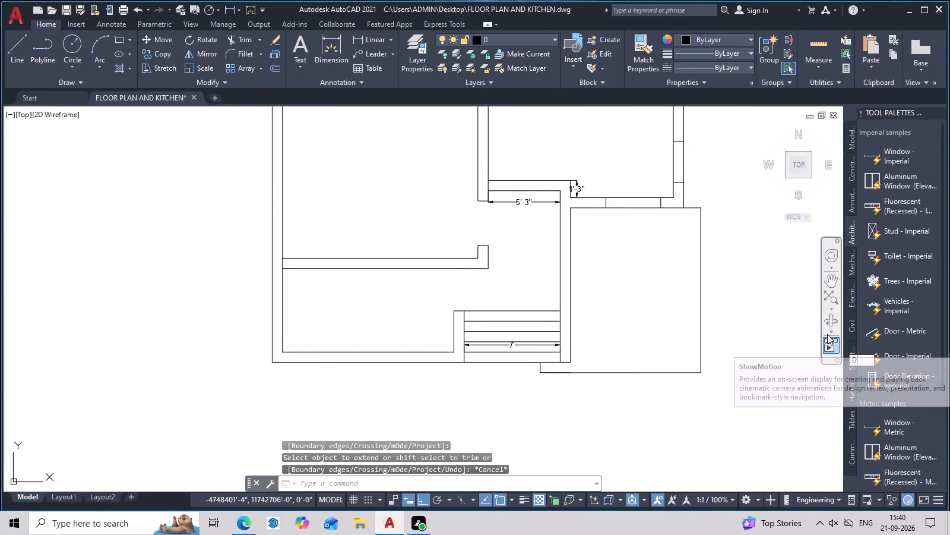
text(LI)
key(space)
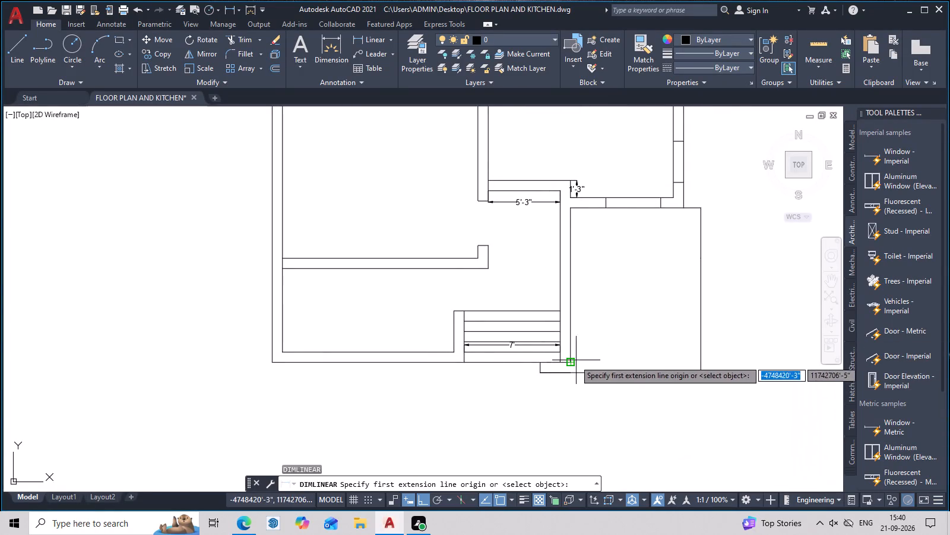
click(569, 362)
click(570, 312)
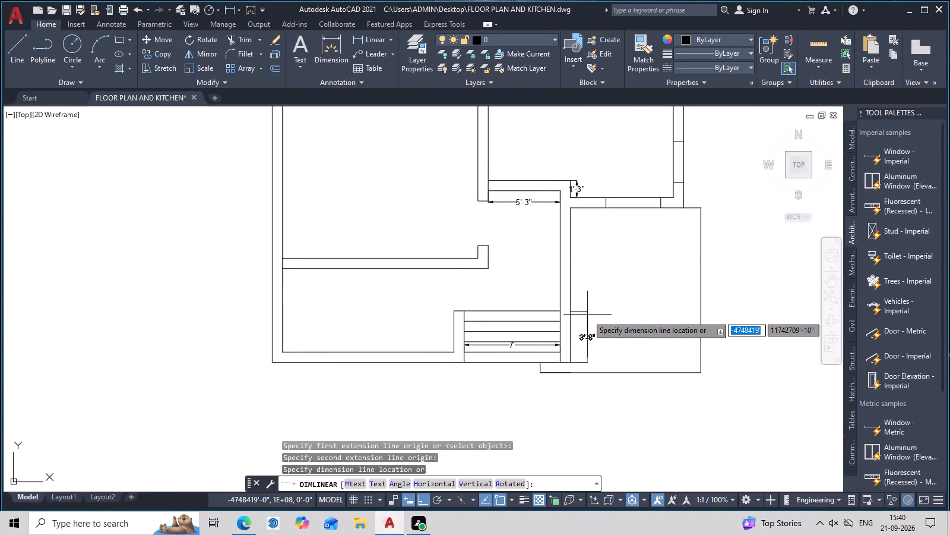
key(Escape)
middle_drag(583, 315, 591, 261)
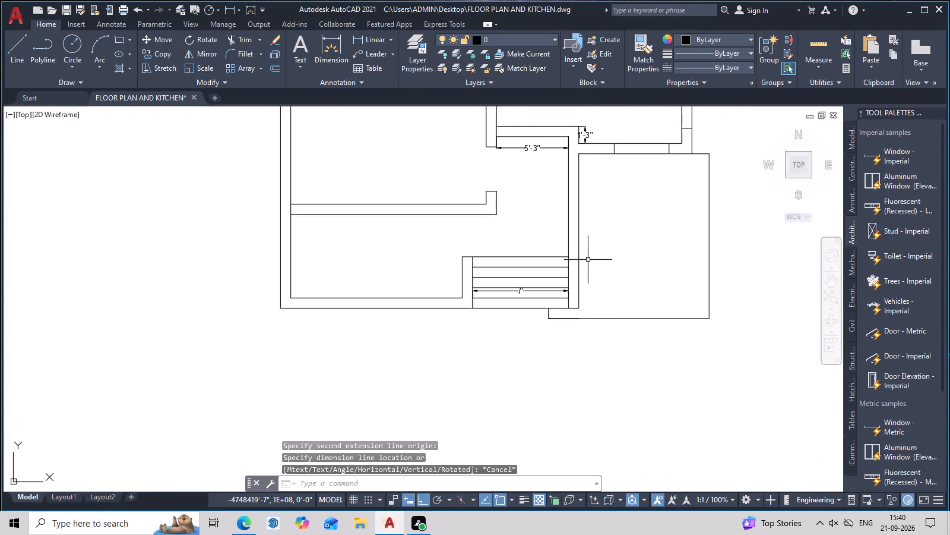
Add a linear dimension for the depth of the entrance steps along the east wall's inner face, placed just east of the wall.
scroll(578, 262, up, 2)
key(space)
click(550, 377)
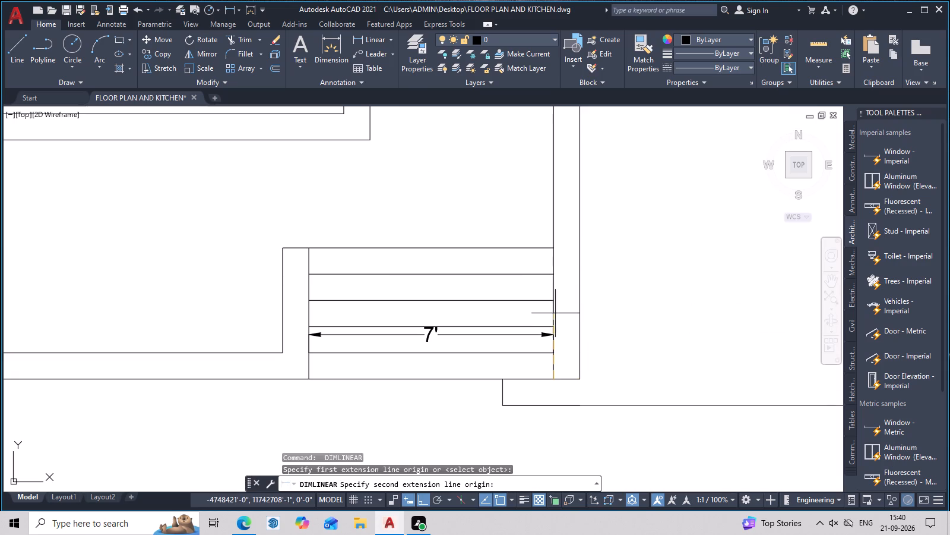
click(554, 250)
click(590, 260)
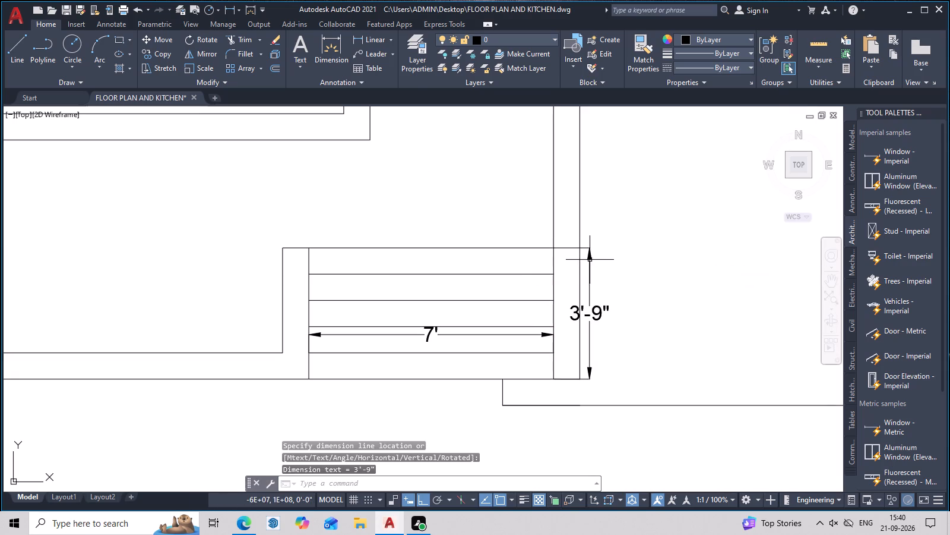
scroll(620, 278, down, 1)
middle_drag(625, 291, 620, 281)
scroll(620, 281, up, 2)
middle_drag(620, 291, 653, 311)
key(Escape)
scroll(636, 319, down, 2)
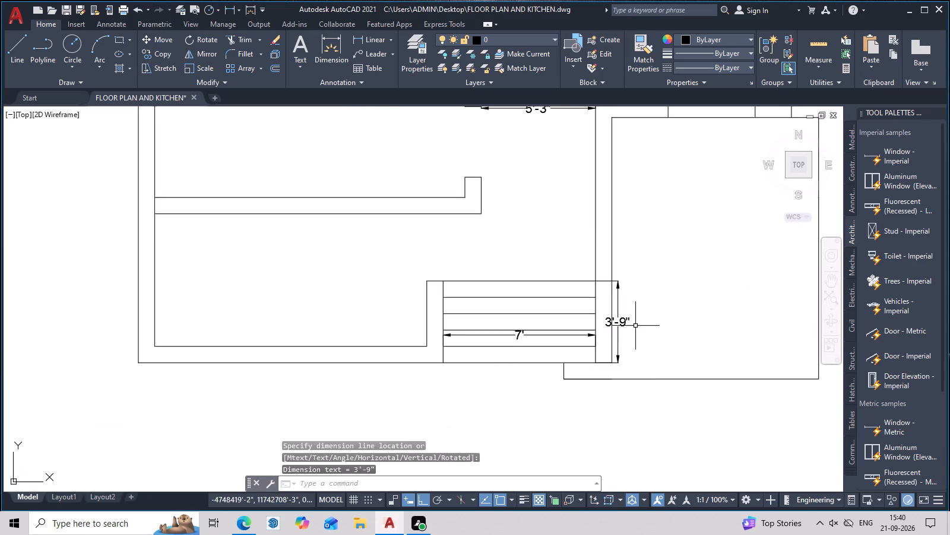
Extend both face lines of the wall south of the small east room westward to the passage wall's outer west face.
middle_drag(650, 372, 658, 448)
middle_drag(501, 381, 530, 314)
middle_drag(857, 315, 663, 376)
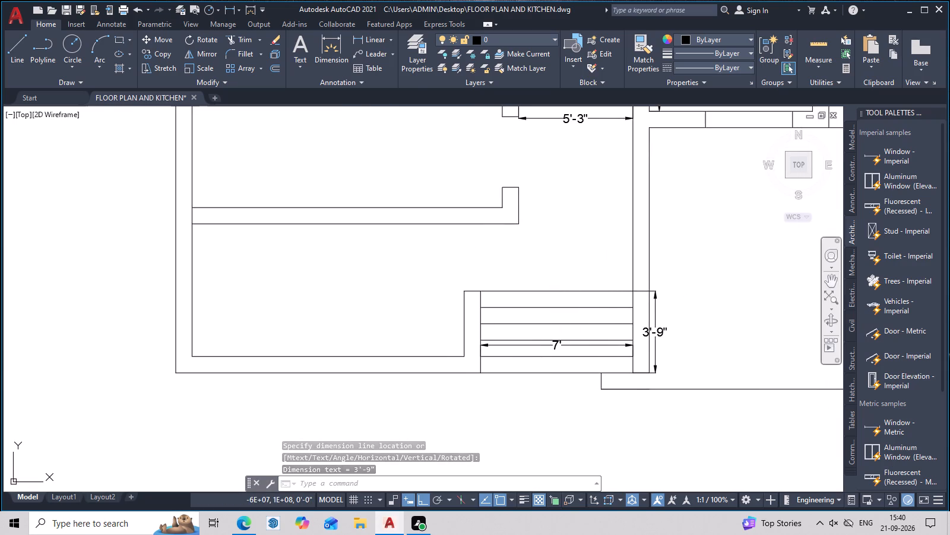
middle_drag(663, 376, 642, 370)
middle_drag(627, 290, 489, 423)
middle_drag(594, 359, 585, 430)
scroll(571, 280, down, 2)
middle_drag(584, 297, 653, 417)
middle_drag(634, 358, 644, 273)
middle_drag(667, 297, 682, 392)
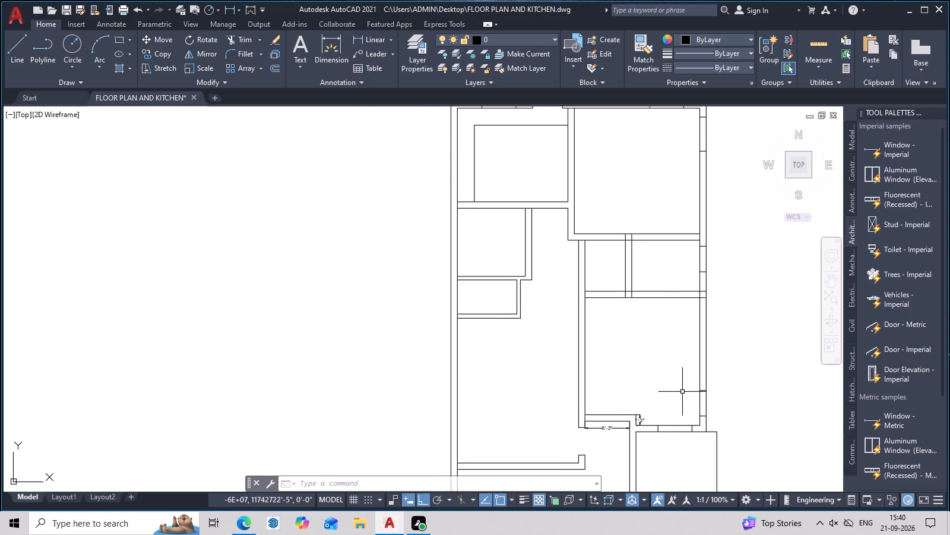
middle_drag(682, 395, 729, 427)
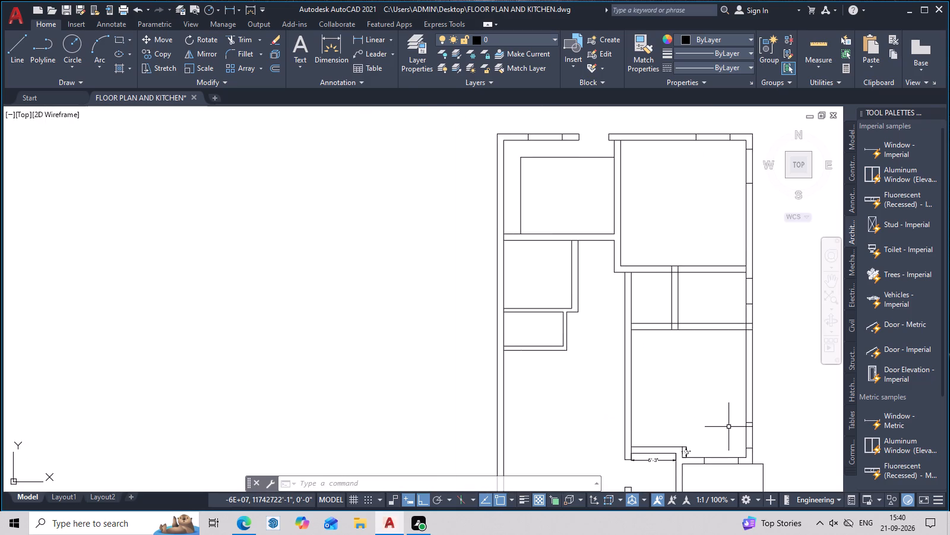
middle_drag(729, 427, 723, 439)
middle_drag(723, 438, 683, 446)
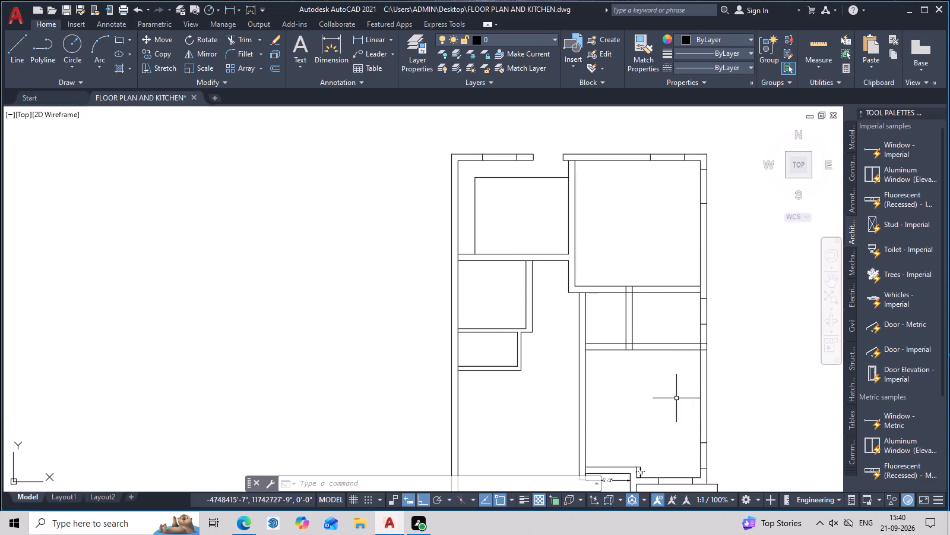
middle_drag(621, 244, 529, 250)
scroll(530, 251, up, 2)
middle_drag(531, 256, 531, 185)
middle_drag(543, 295, 547, 254)
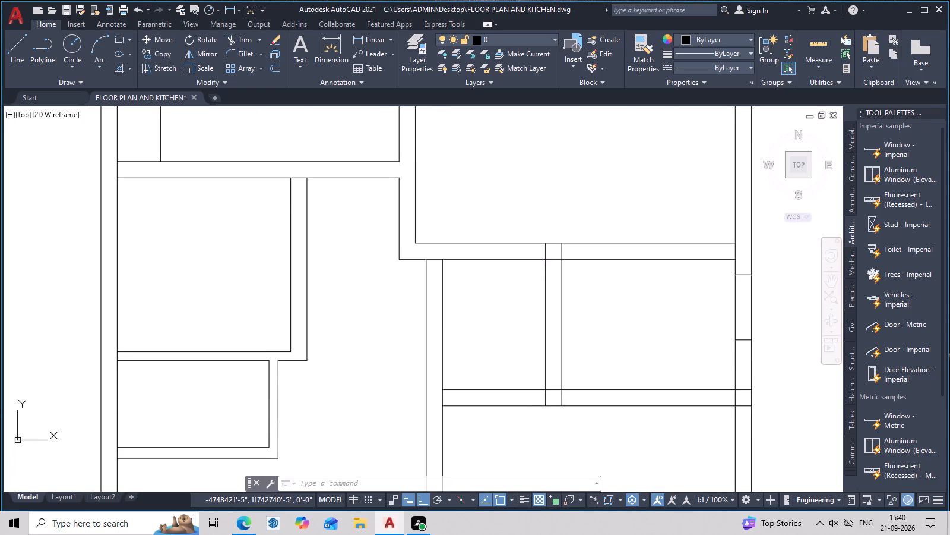
middle_drag(528, 266, 539, 235)
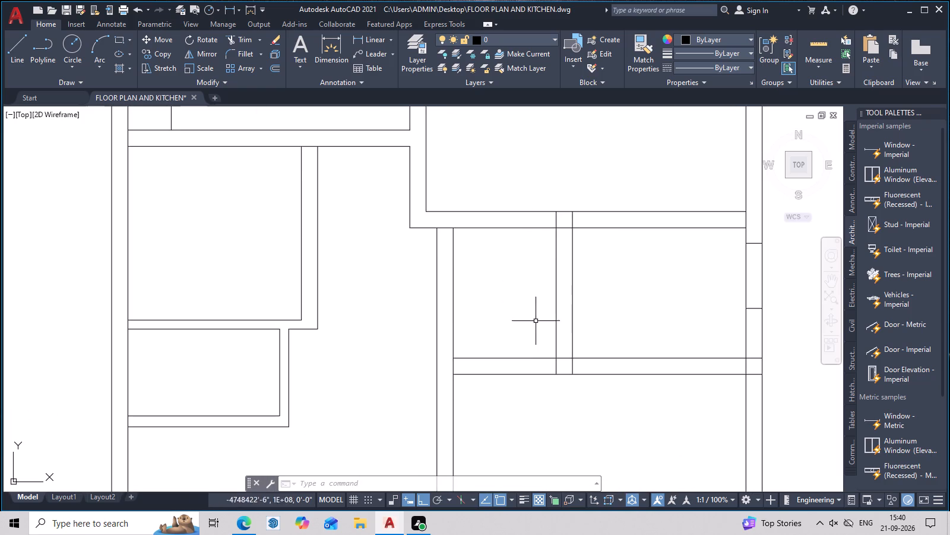
key(t)
key(Escape)
text(EX)
key(space)
drag(527, 343, 502, 398)
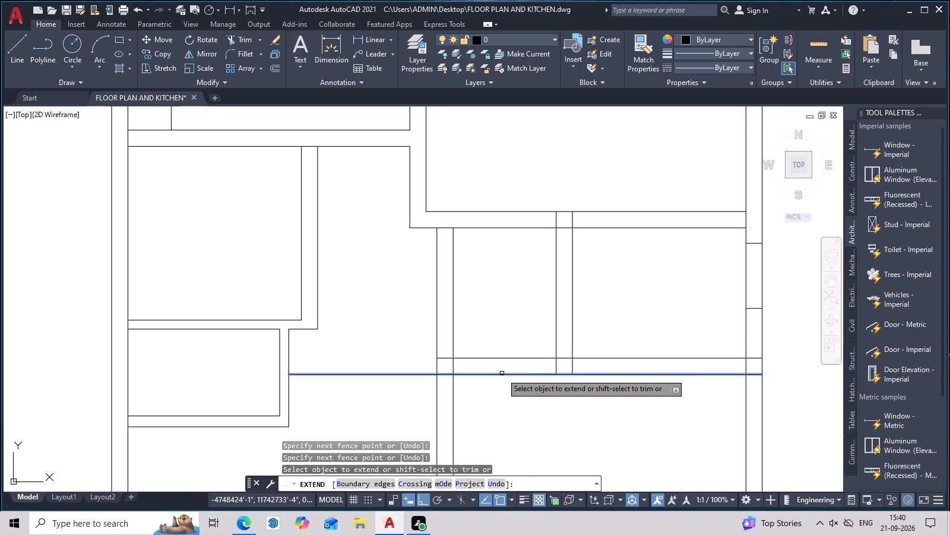
Trim both lines of the passage wall between the extended wall and the northeast room's south wall.
key(Escape)
text(TR)
key(space)
drag(530, 317, 341, 295)
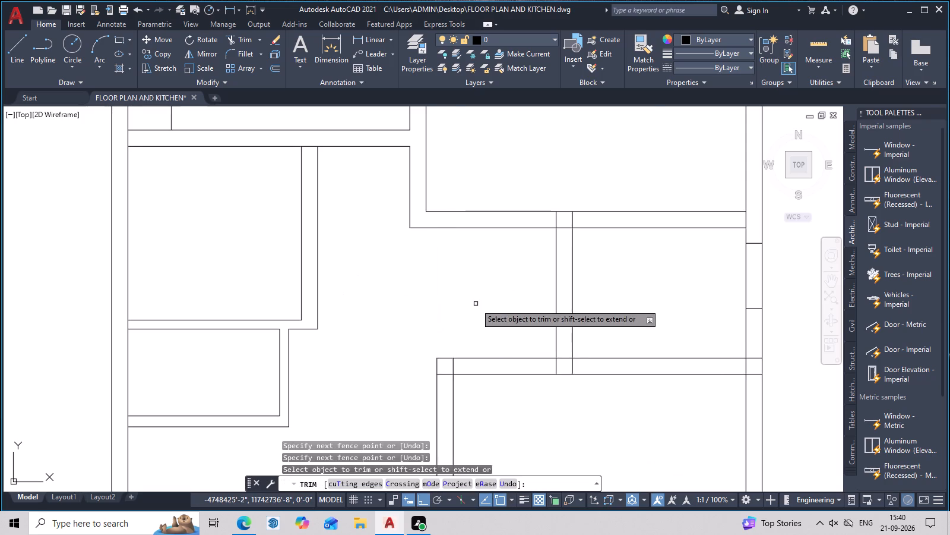
scroll(476, 304, down, 2)
middle_drag(477, 290, 498, 333)
scroll(498, 332, up, 2)
middle_drag(499, 327, 502, 307)
key(Escape)
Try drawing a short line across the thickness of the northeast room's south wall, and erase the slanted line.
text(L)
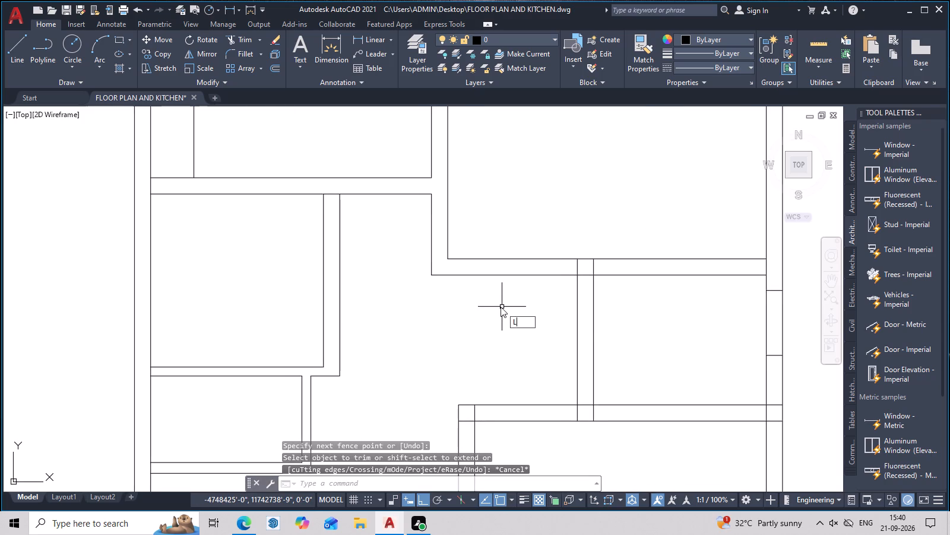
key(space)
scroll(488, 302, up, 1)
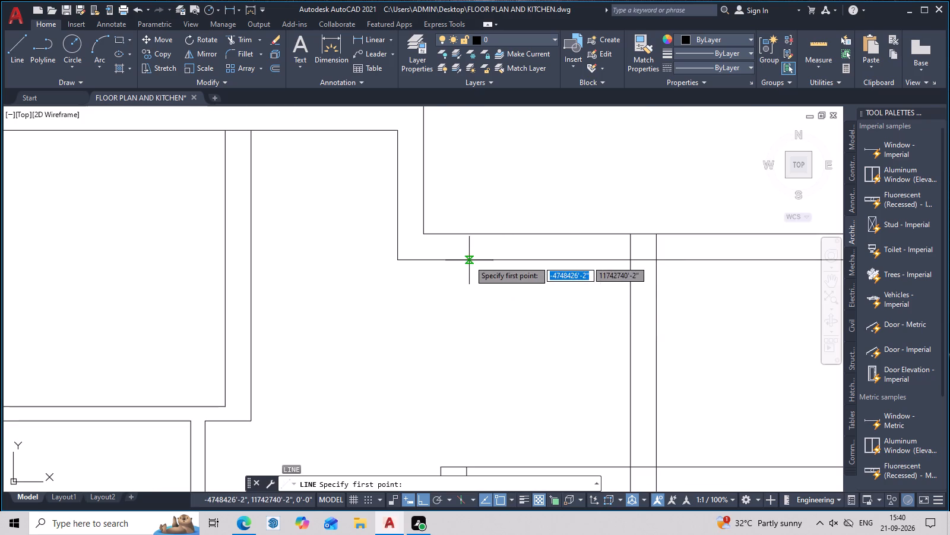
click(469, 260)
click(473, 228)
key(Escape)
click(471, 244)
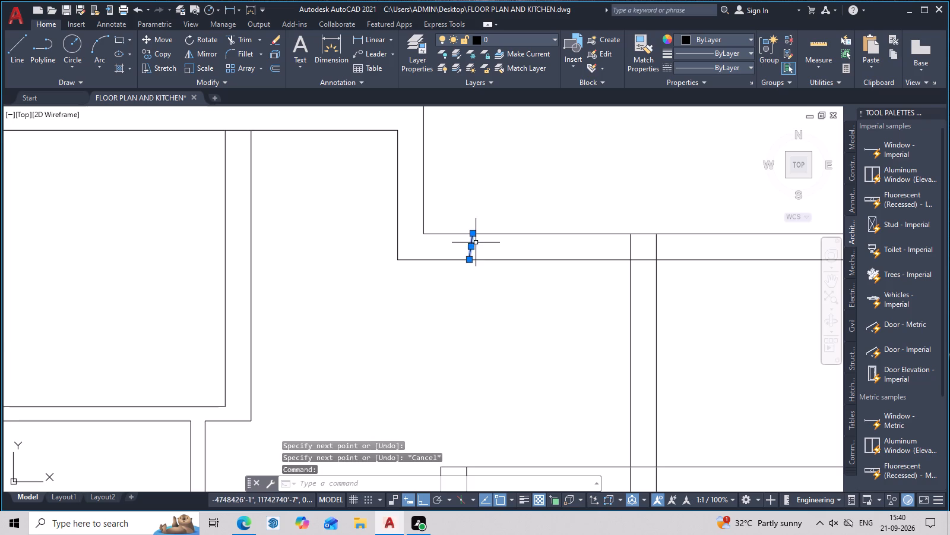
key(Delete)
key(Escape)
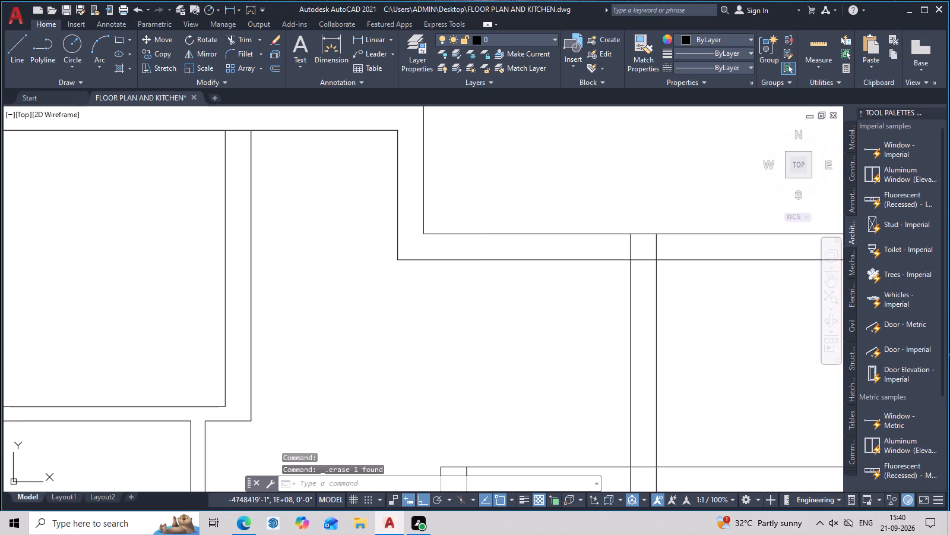
Draw a short vertical line across the northeast room's south wall, just east of that room's southwest corner.
key(Escape)
text(L)
key(space)
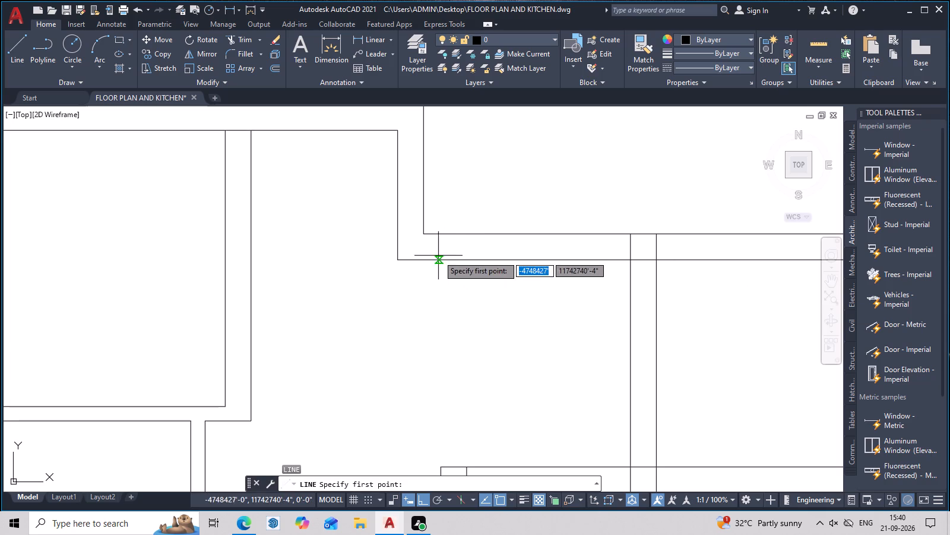
click(455, 262)
click(460, 237)
key(Escape)
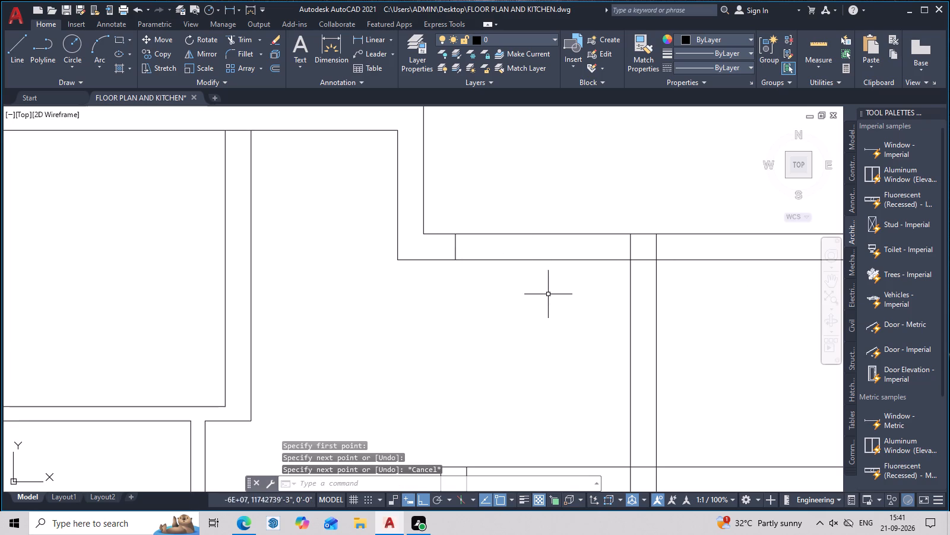
Trim both lines of the northeast room's south wall between the new end line and the small room's west wall to form an opening.
text(TR)
key(space)
drag(517, 181, 499, 314)
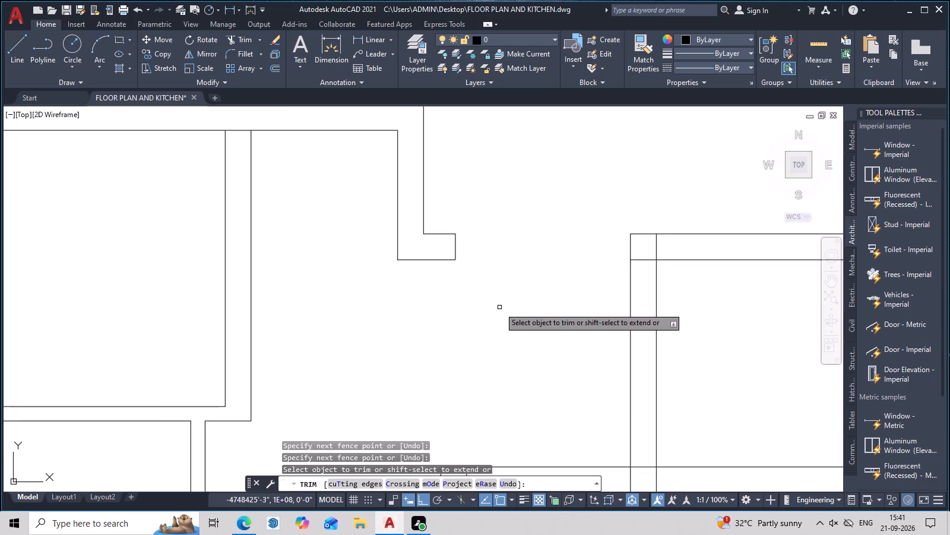
Trim the overlapping wall lines inside the northwest corner of the small east room.
scroll(499, 307, down, 2)
middle_drag(506, 313, 452, 327)
scroll(492, 301, up, 2)
middle_drag(490, 295, 495, 273)
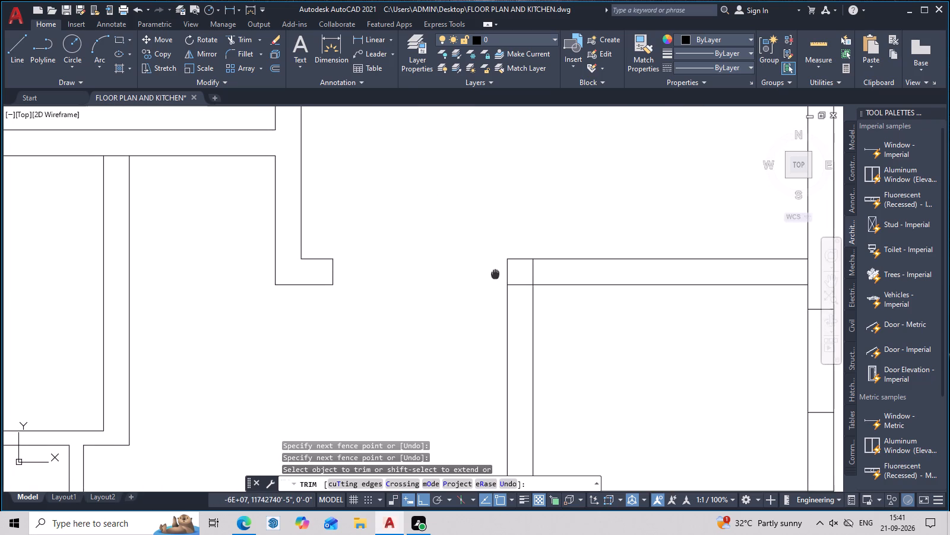
middle_drag(495, 273, 476, 276)
scroll(520, 272, up, 3)
drag(524, 267, 442, 300)
drag(448, 296, 447, 341)
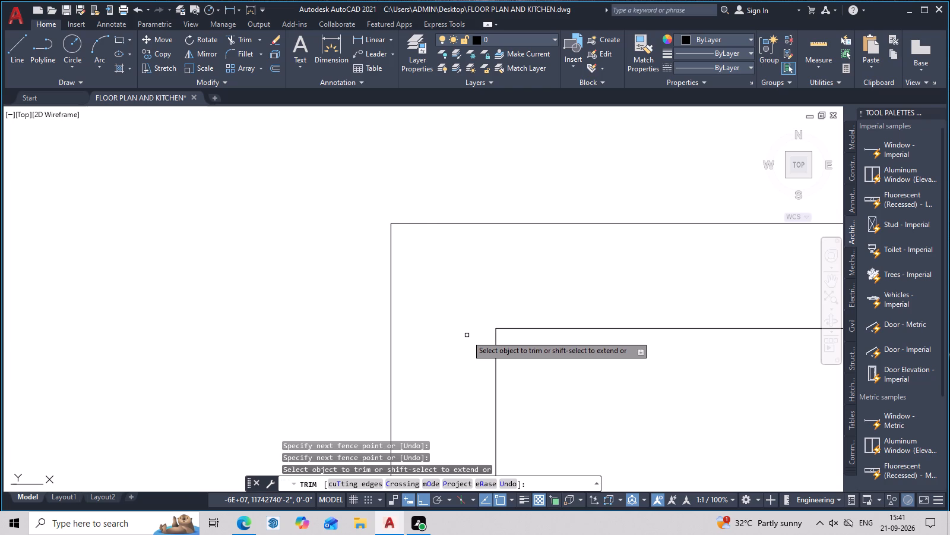
scroll(586, 346, down, 4)
middle_drag(620, 379, 604, 275)
scroll(612, 300, down, 5)
middle_drag(617, 308, 601, 226)
scroll(625, 244, up, 2)
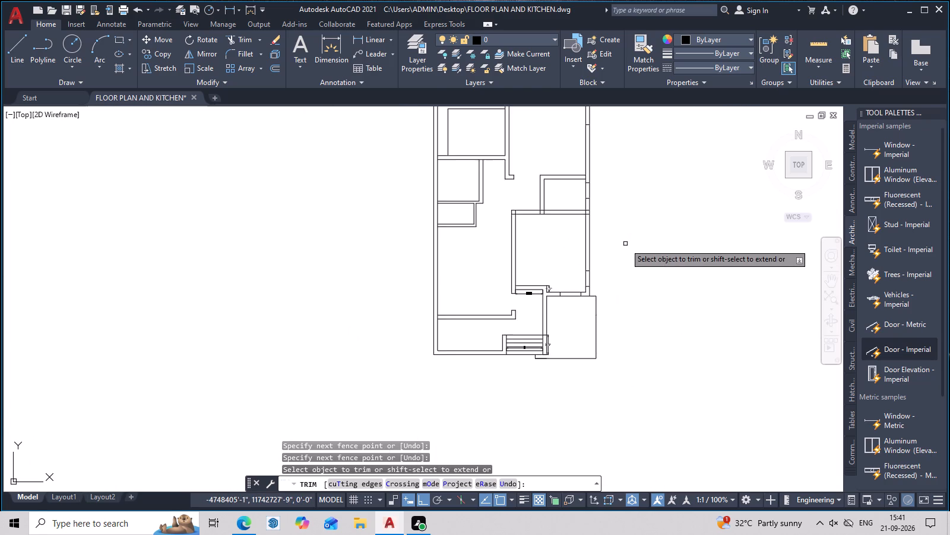
middle_drag(625, 244, 698, 229)
scroll(622, 277, up, 5)
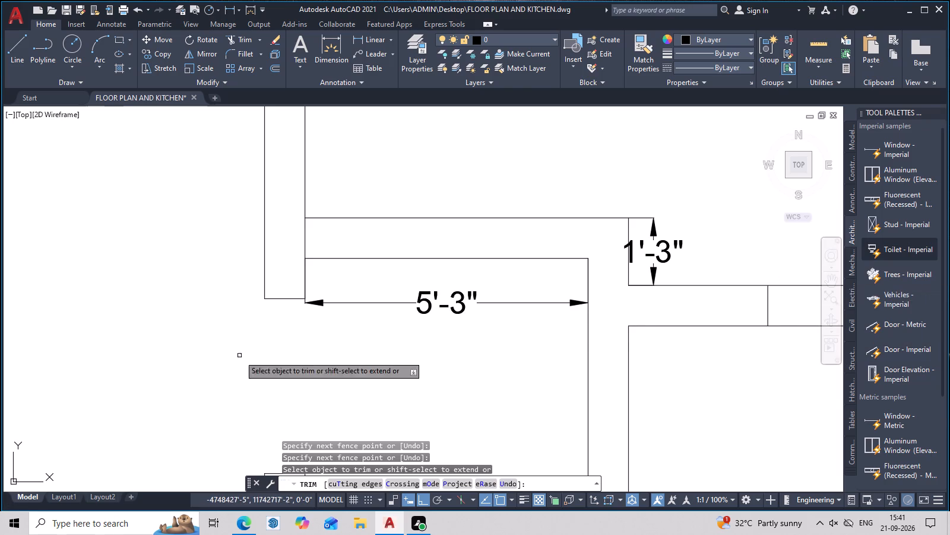
key(Escape)
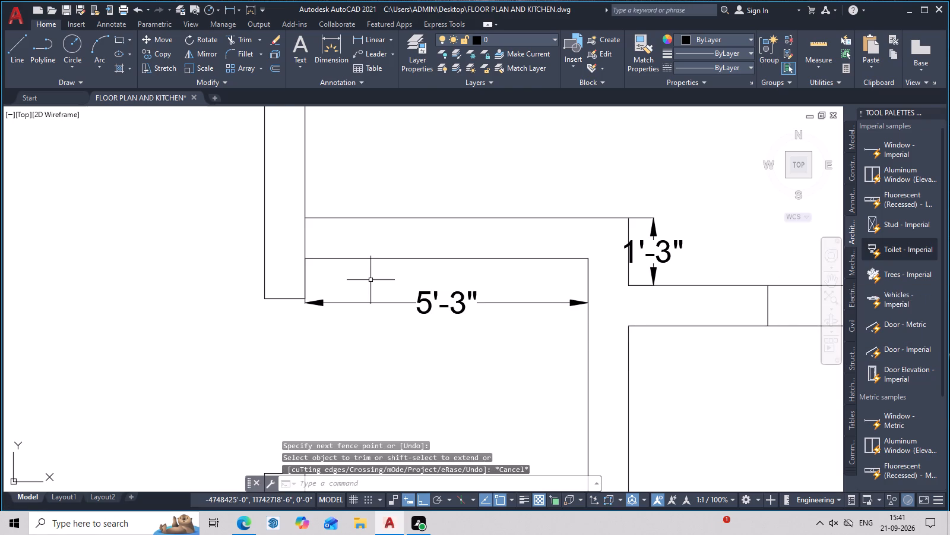
Examine the whole floor plan, including the rooms, passage walls, openings and entrance steps.
scroll(423, 325, down, 3)
middle_drag(429, 330, 420, 454)
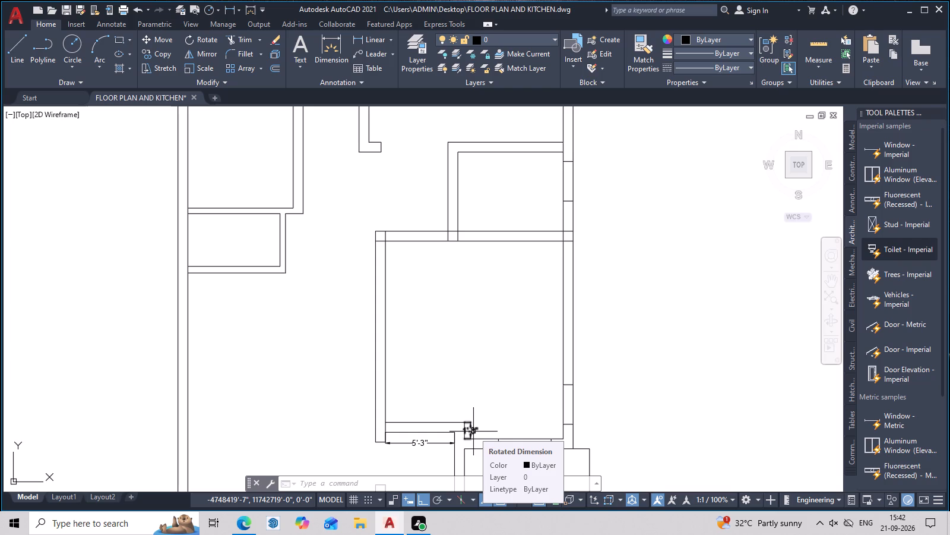
scroll(600, 399, down, 6)
middle_click(536, 382)
middle_drag(536, 382, 537, 367)
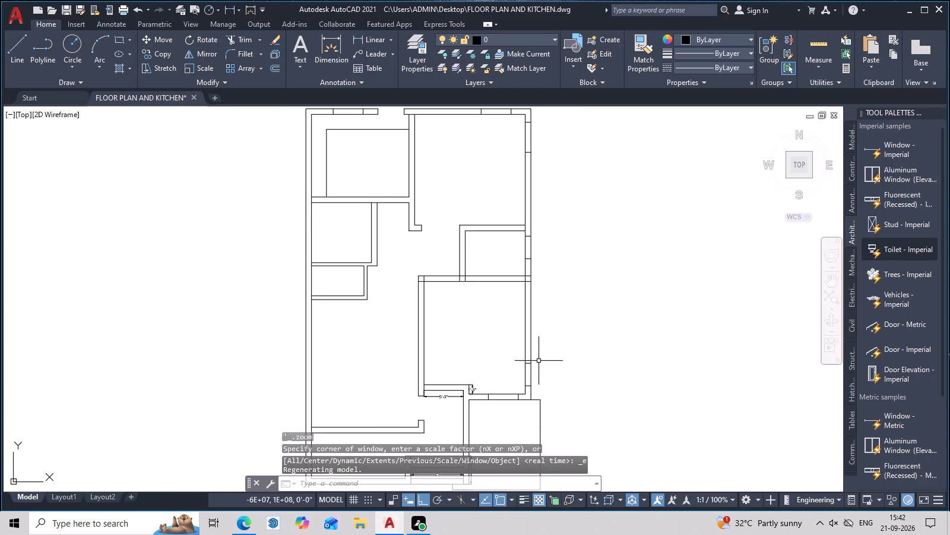
scroll(541, 350, up, 3)
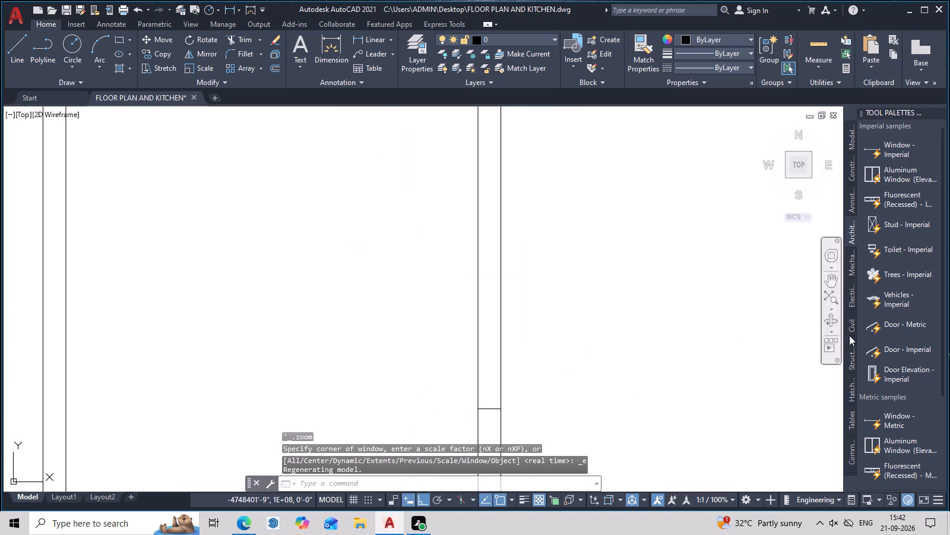
scroll(566, 273, down, 7)
middle_click(568, 270)
scroll(568, 270, up, 9)
middle_drag(534, 268, 721, 234)
scroll(638, 246, down, 6)
middle_drag(634, 260, 606, 291)
scroll(590, 306, up, 3)
middle_drag(587, 322, 613, 231)
scroll(601, 273, down, 2)
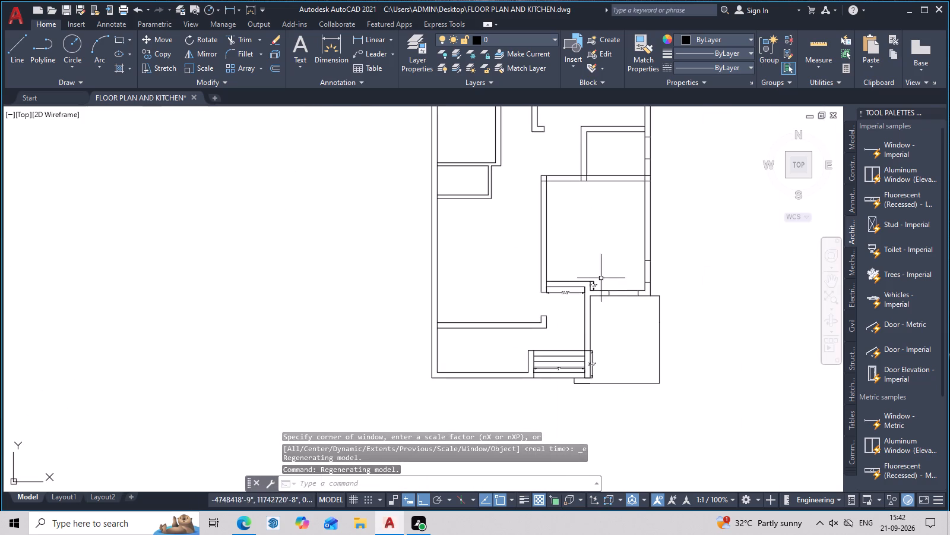
middle_drag(604, 298, 611, 244)
scroll(600, 260, up, 3)
middle_drag(591, 327, 610, 243)
scroll(610, 241, down, 3)
middle_drag(619, 267, 539, 398)
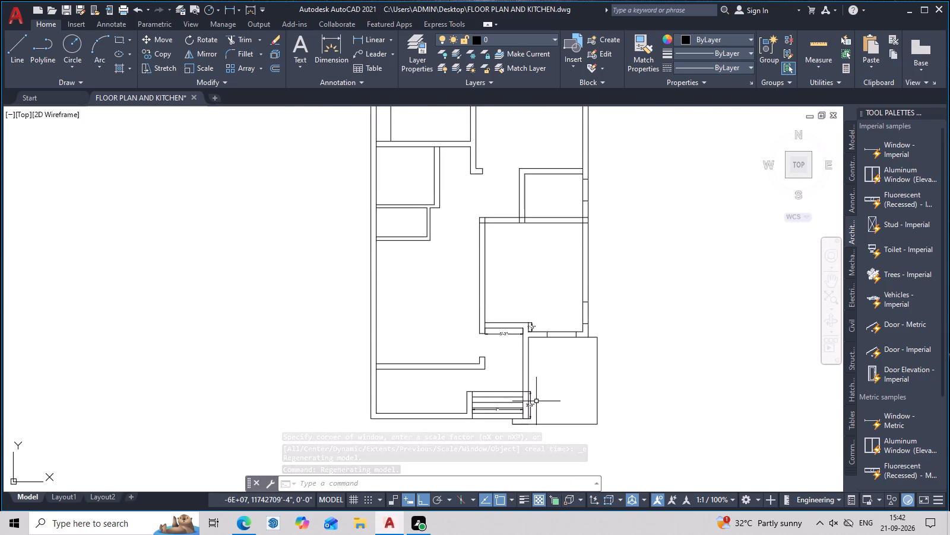
scroll(540, 271, up, 3)
middle_drag(571, 346, 650, 480)
middle_drag(570, 368, 613, 426)
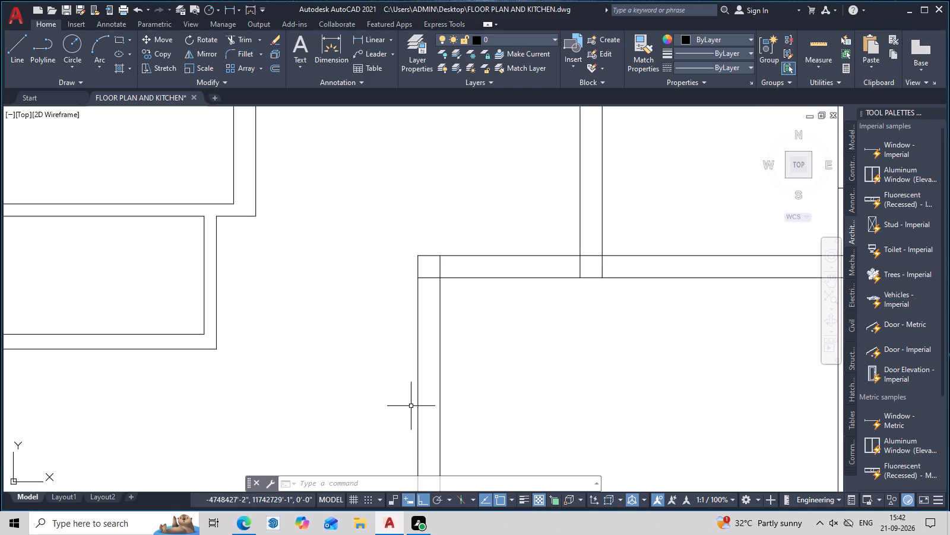
scroll(351, 315, down, 6)
scroll(395, 315, up, 3)
middle_drag(220, 307, 462, 266)
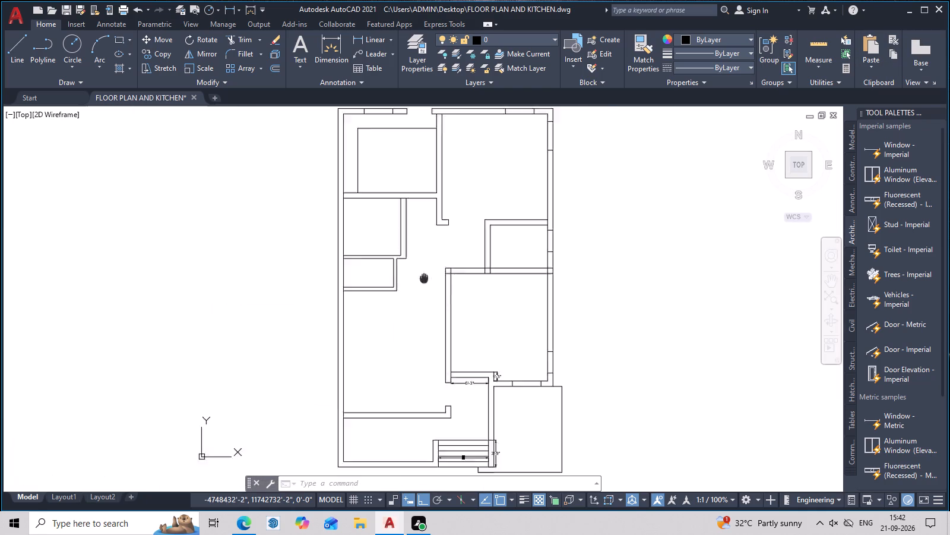
middle_drag(462, 266, 486, 250)
scroll(486, 250, up, 1)
scroll(486, 250, down, 3)
middle_drag(490, 248, 388, 282)
scroll(382, 282, up, 3)
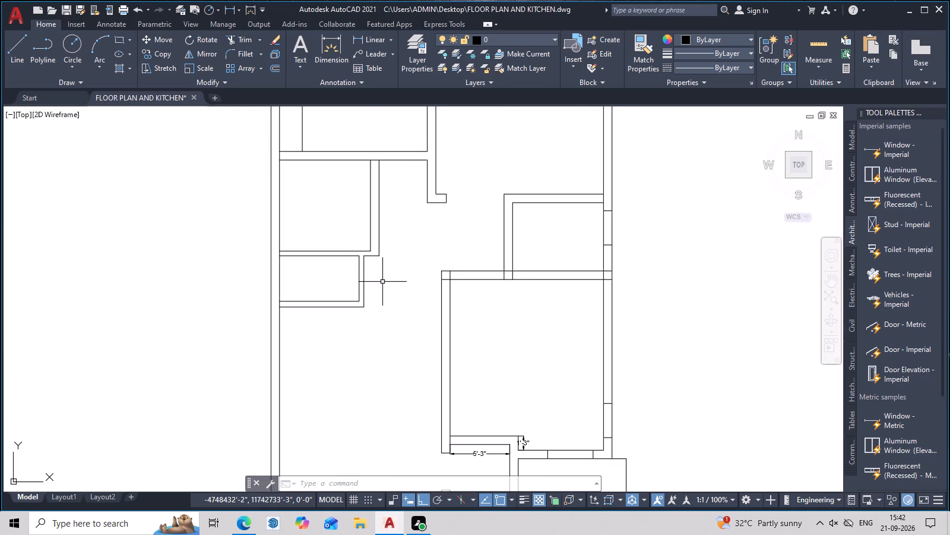
scroll(369, 273, down, 3)
scroll(369, 273, up, 2)
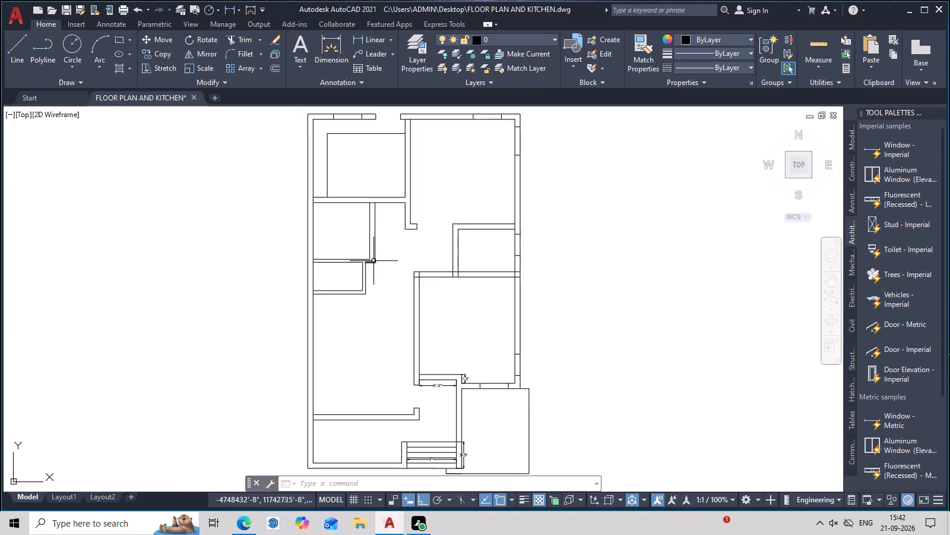
scroll(373, 261, down, 2)
scroll(373, 261, up, 2)
scroll(373, 261, down, 1)
middle_drag(465, 216, 274, 262)
scroll(263, 267, up, 3)
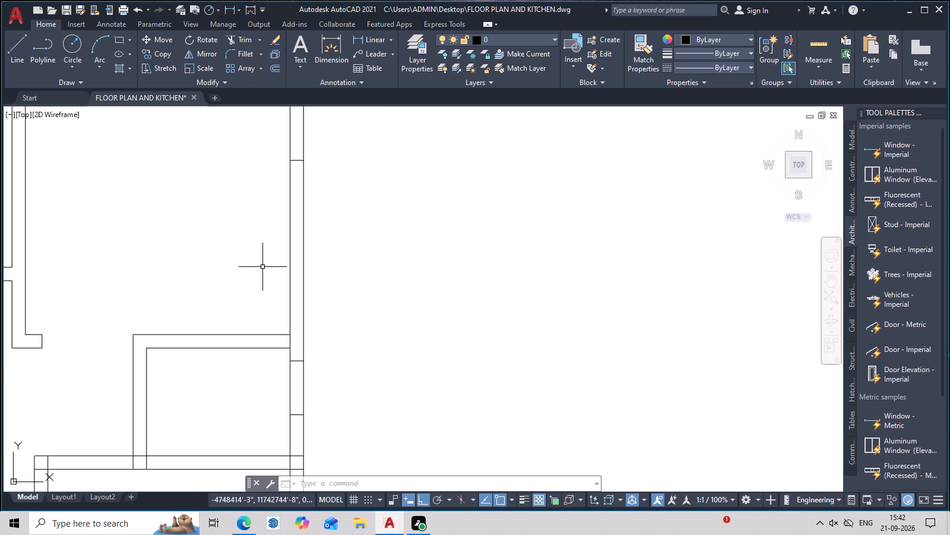
middle_drag(273, 263, 558, 244)
scroll(590, 268, down, 2)
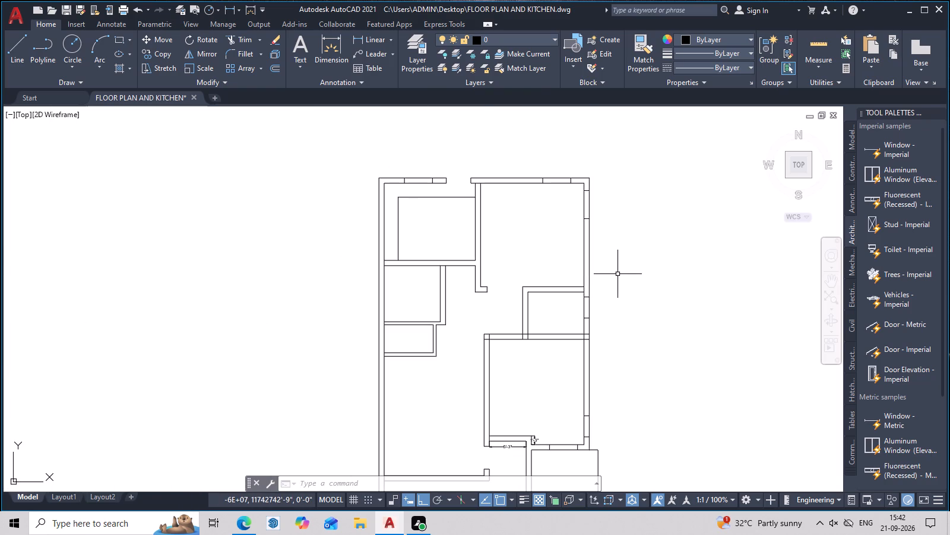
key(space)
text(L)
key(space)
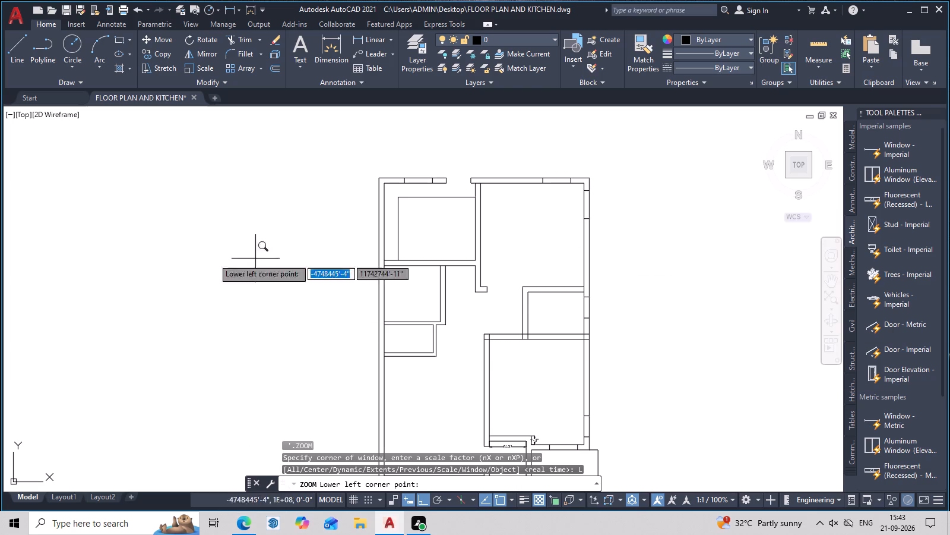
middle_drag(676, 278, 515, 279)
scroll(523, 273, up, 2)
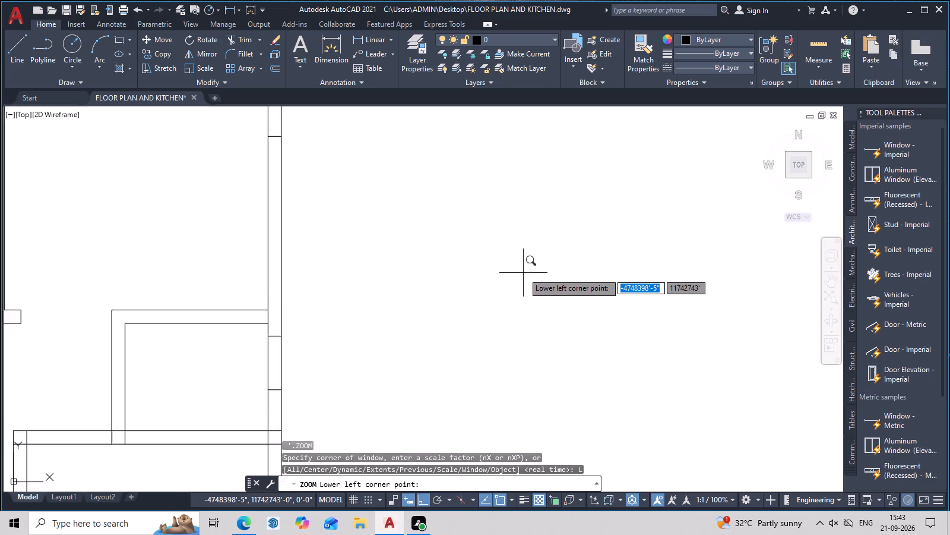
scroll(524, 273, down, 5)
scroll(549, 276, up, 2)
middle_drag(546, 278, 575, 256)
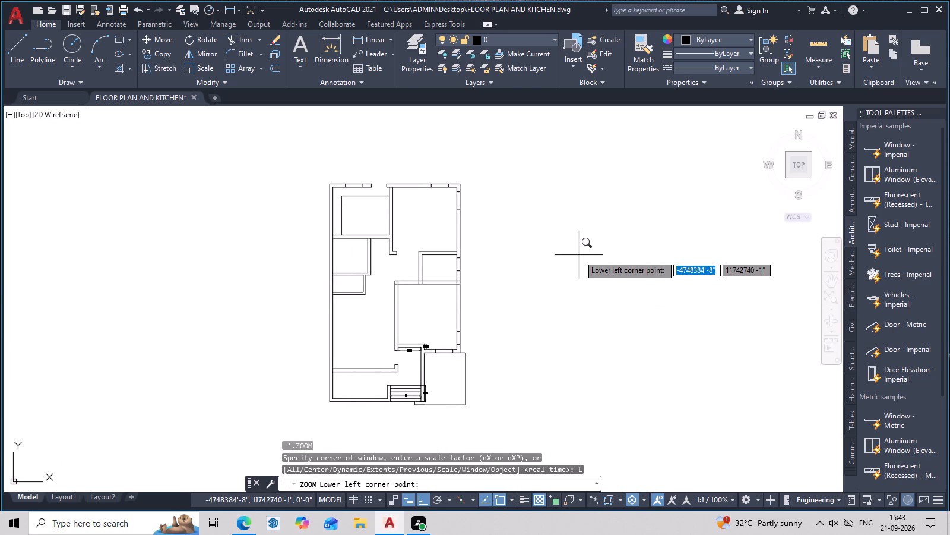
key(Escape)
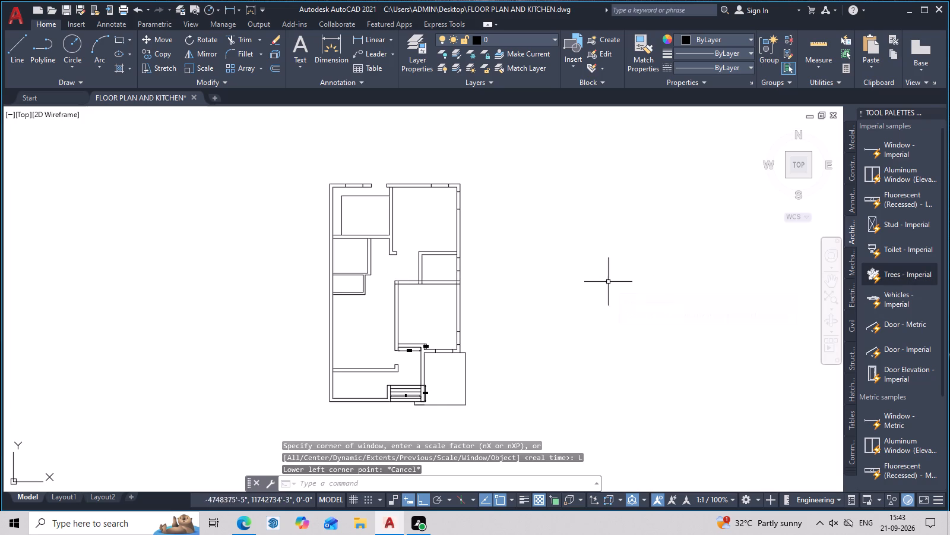
Examine the floor plan's interior, including the small west rooms, the central passage, the east rooms and their wall openings.
middle_drag(387, 290, 335, 290)
scroll(281, 289, up, 3)
middle_drag(546, 306, 722, 306)
middle_drag(720, 307, 689, 309)
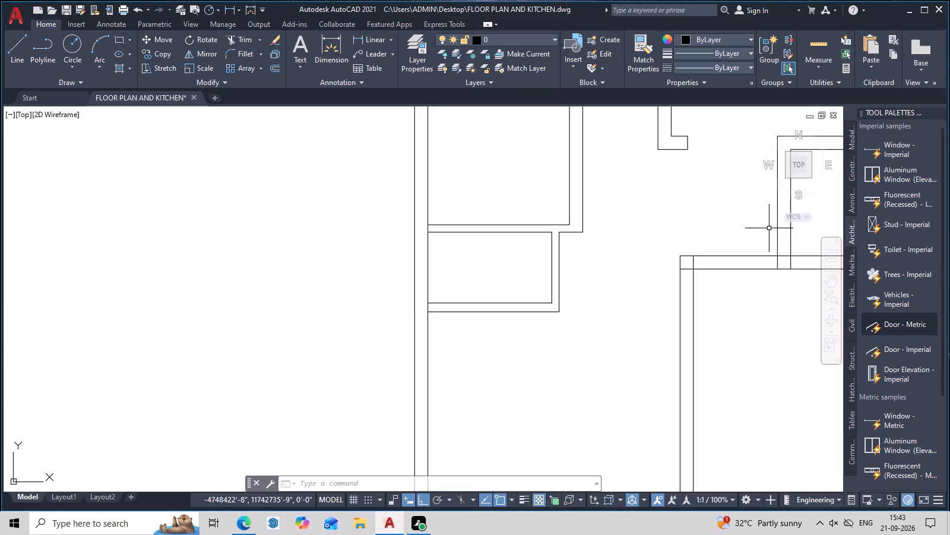
middle_drag(735, 299, 526, 266)
scroll(521, 262, down, 5)
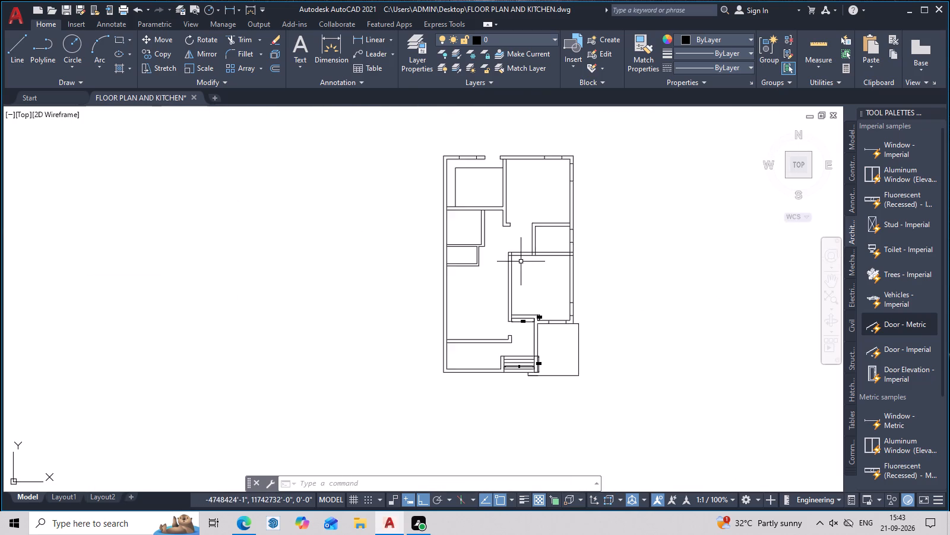
scroll(521, 262, down, 2)
scroll(521, 262, up, 10)
scroll(525, 259, down, 8)
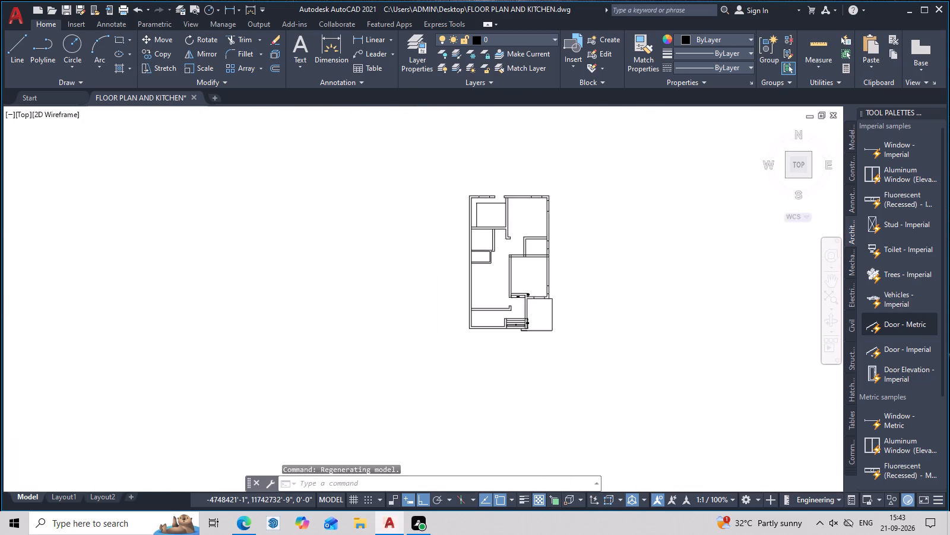
scroll(525, 259, down, 3)
scroll(530, 258, up, 7)
middle_drag(431, 272, 554, 133)
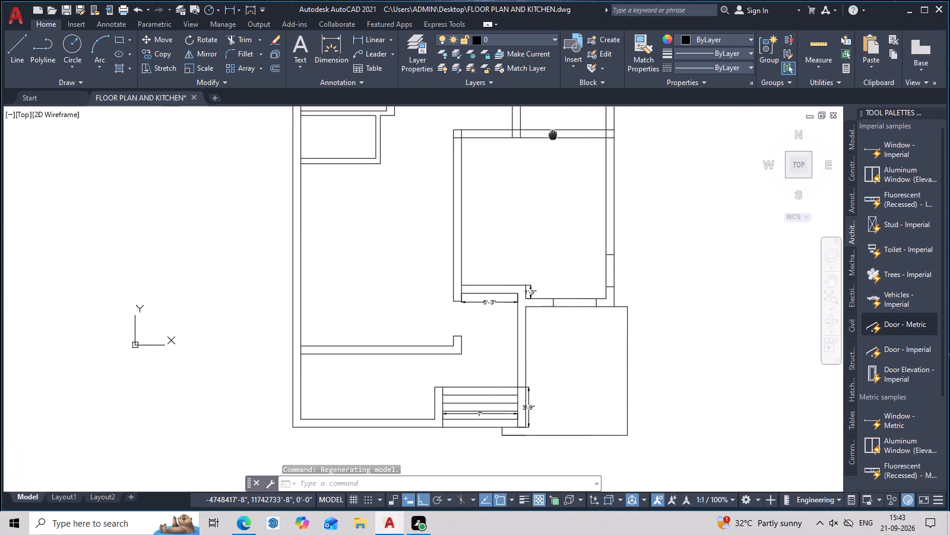
middle_drag(554, 133, 555, 130)
scroll(509, 180, down, 6)
scroll(497, 178, up, 6)
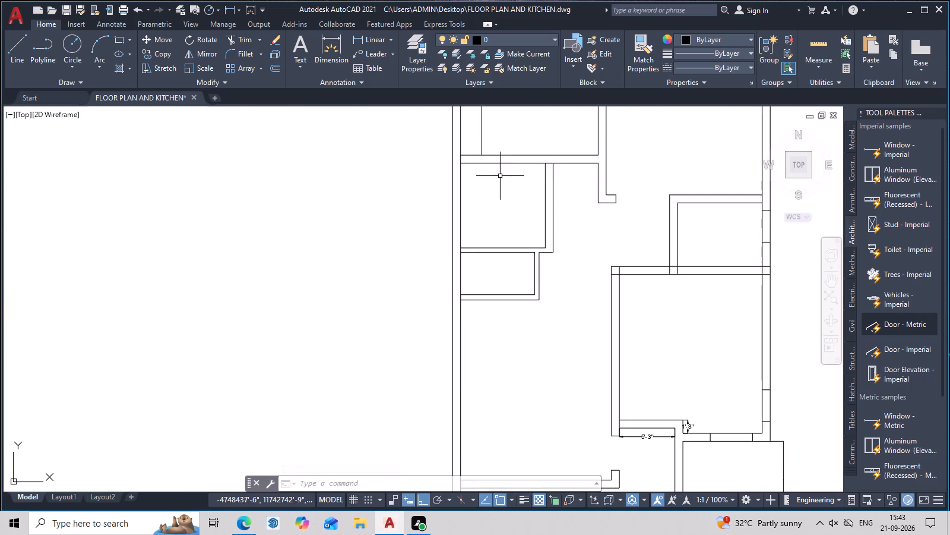
middle_drag(546, 180, 388, 232)
scroll(392, 232, down, 3)
middle_drag(413, 246, 413, 271)
scroll(388, 284, up, 4)
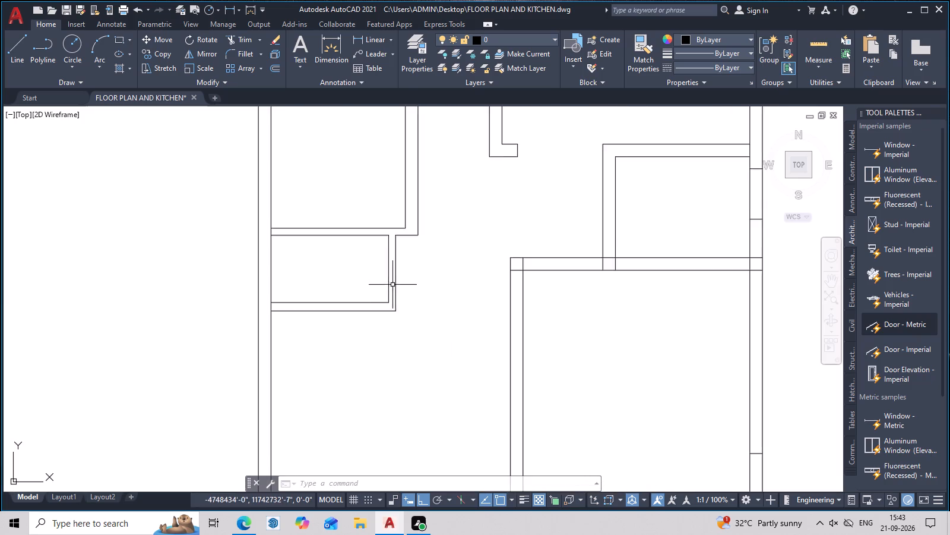
middle_drag(392, 285, 443, 239)
scroll(422, 260, up, 1)
scroll(446, 237, down, 7)
middle_drag(449, 267, 413, 300)
scroll(406, 301, up, 2)
middle_drag(420, 297, 512, 274)
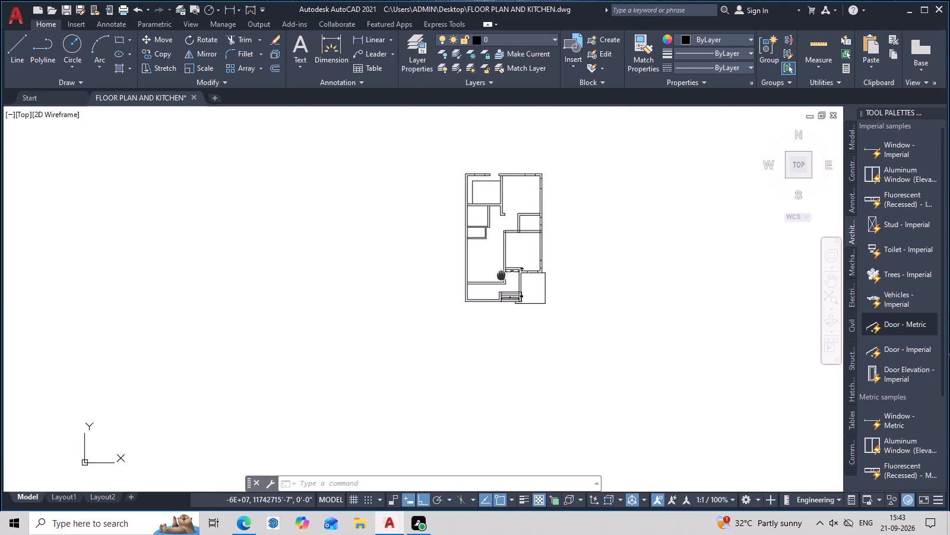
Examine the southern part of the plan around the entrance steps, passage walls and the rectangle at the southeast corner.
middle_drag(512, 274, 530, 285)
scroll(503, 310, down, 2)
scroll(534, 304, up, 6)
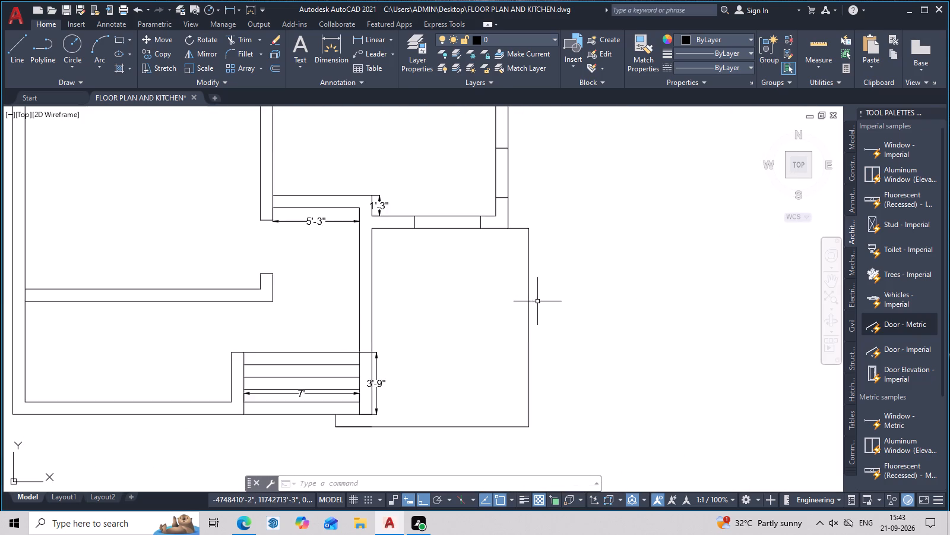
scroll(503, 300, up, 3)
middle_drag(404, 298, 625, 274)
scroll(544, 279, down, 6)
scroll(539, 276, up, 3)
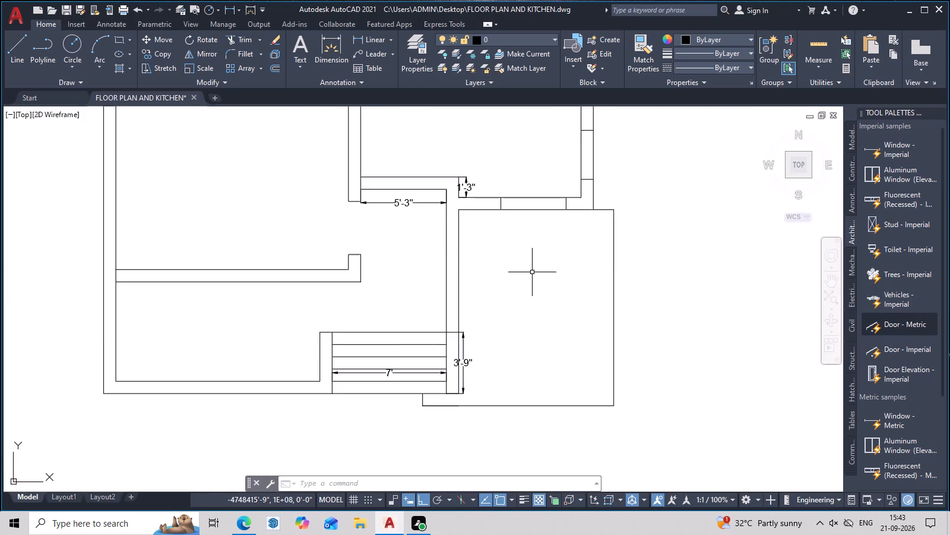
middle_drag(448, 264, 588, 262)
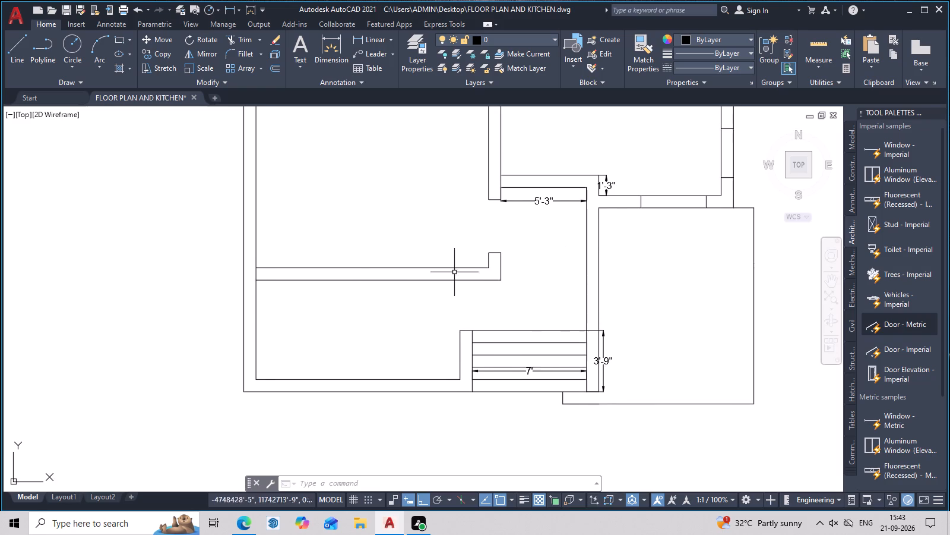
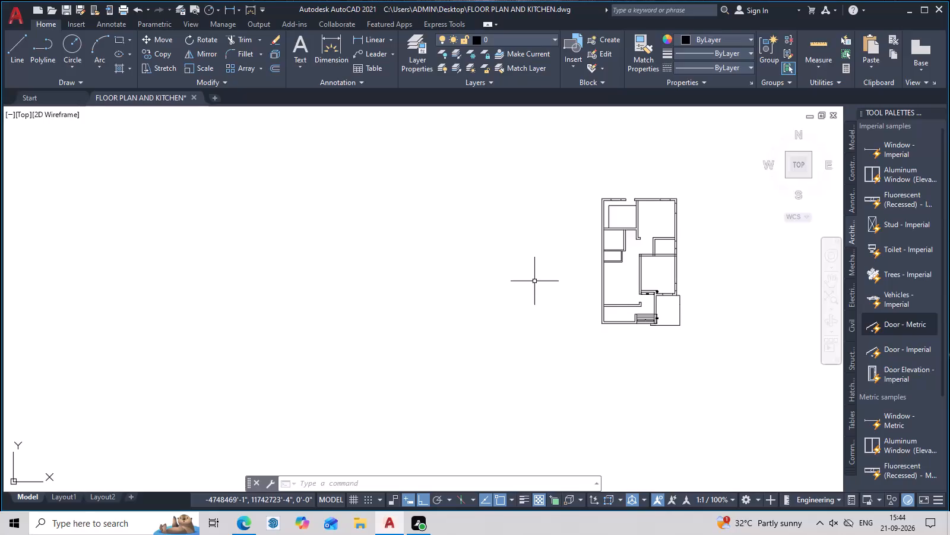
Examine the overall floor plan layout, checking the central rooms, wall junctions and openings.
middle_drag(654, 263, 491, 281)
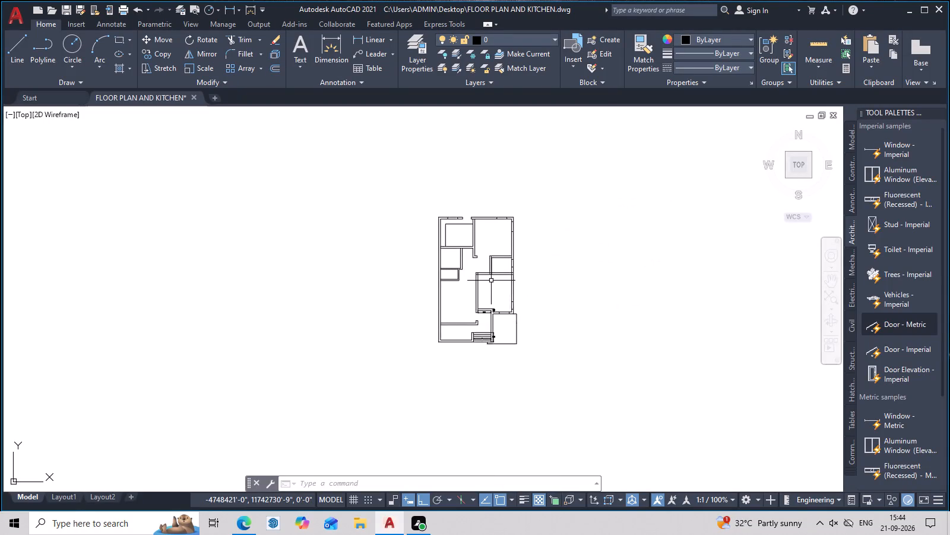
scroll(494, 280, up, 3)
scroll(497, 278, down, 2)
middle_drag(567, 272, 582, 259)
middle_drag(527, 279, 575, 257)
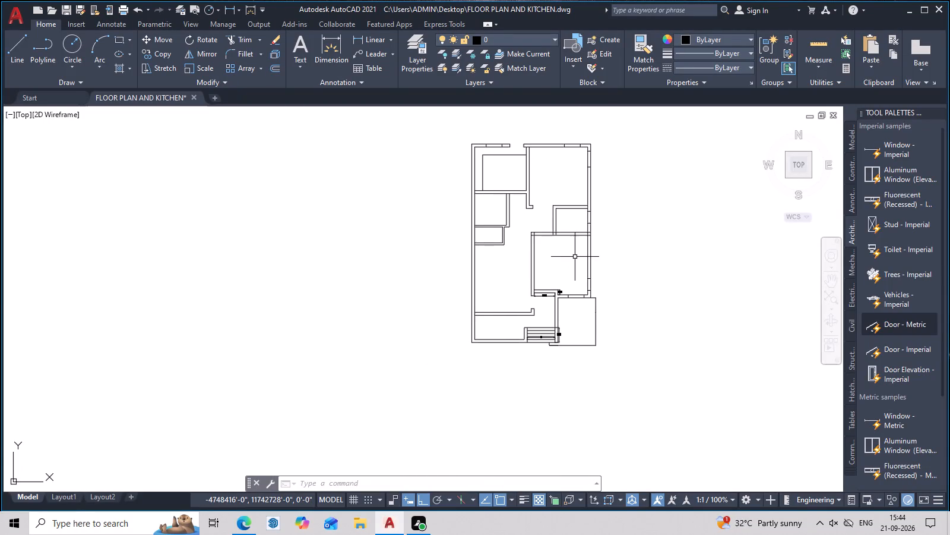
key(Escape)
scroll(581, 275, up, 3)
middle_drag(597, 284, 742, 301)
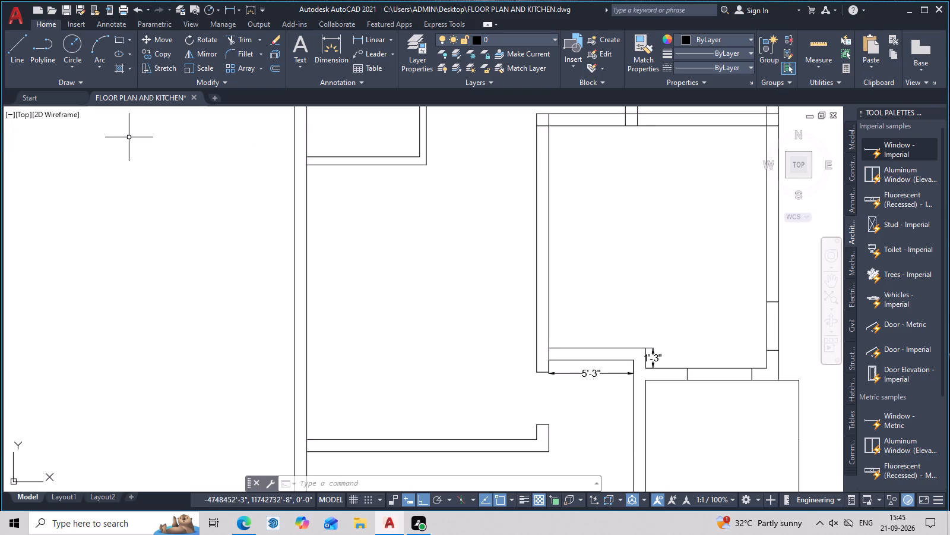
scroll(407, 303, down, 1)
scroll(442, 306, up, 1)
scroll(464, 308, down, 3)
scroll(477, 309, up, 3)
middle_drag(483, 306, 372, 366)
scroll(372, 366, down, 4)
scroll(387, 352, up, 4)
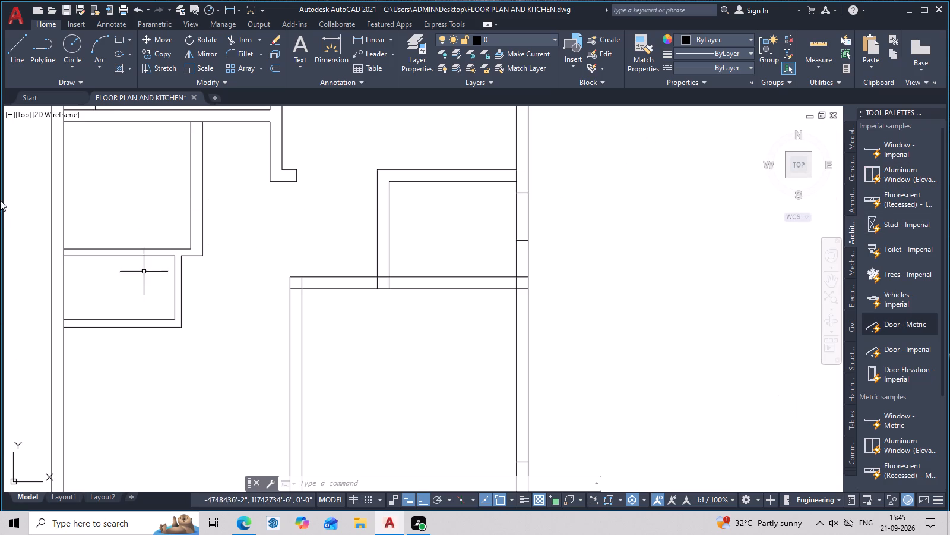
scroll(575, 123, down, 2)
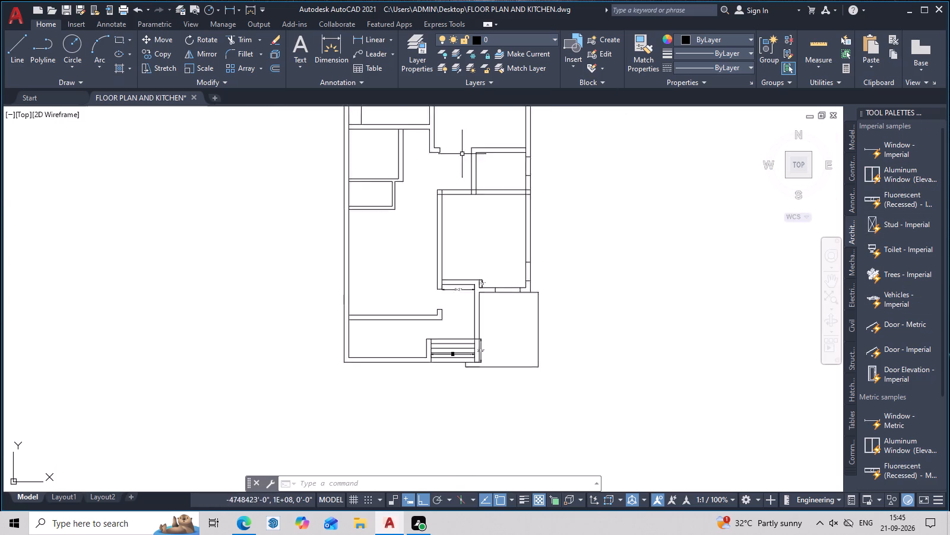
scroll(461, 154, down, 3)
scroll(480, 204, up, 3)
middle_drag(440, 206, 515, 338)
scroll(517, 311, up, 3)
middle_drag(519, 268, 525, 266)
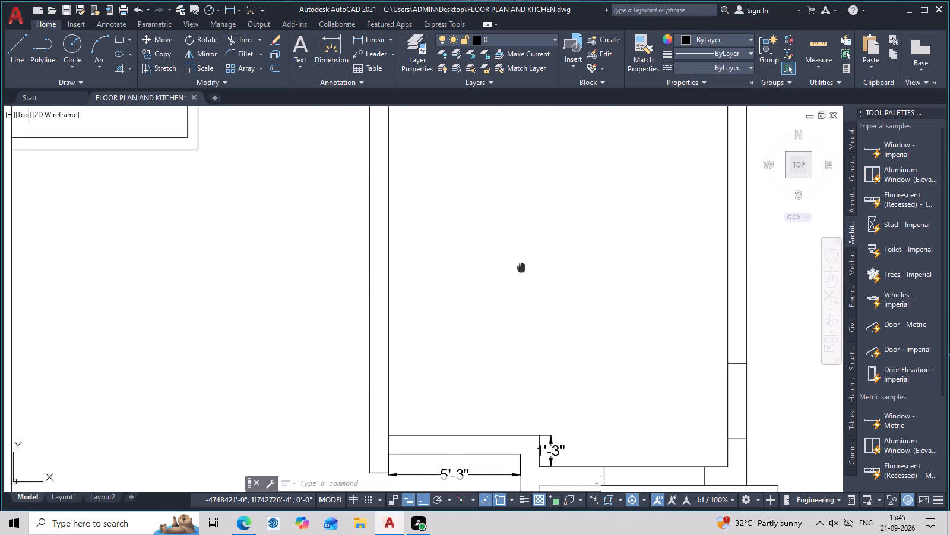
middle_drag(525, 266, 648, 336)
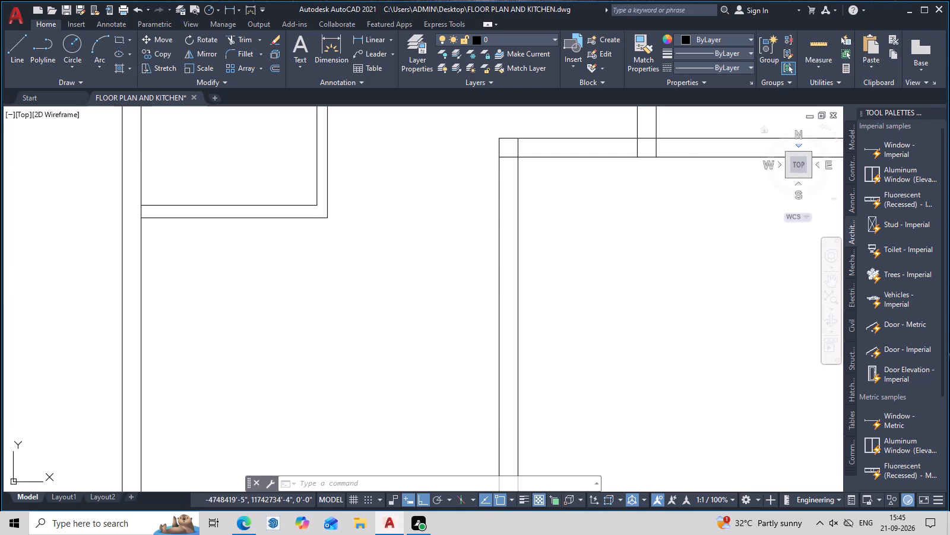
scroll(457, 234, down, 3)
scroll(565, 260, down, 2)
middle_drag(590, 268, 350, 315)
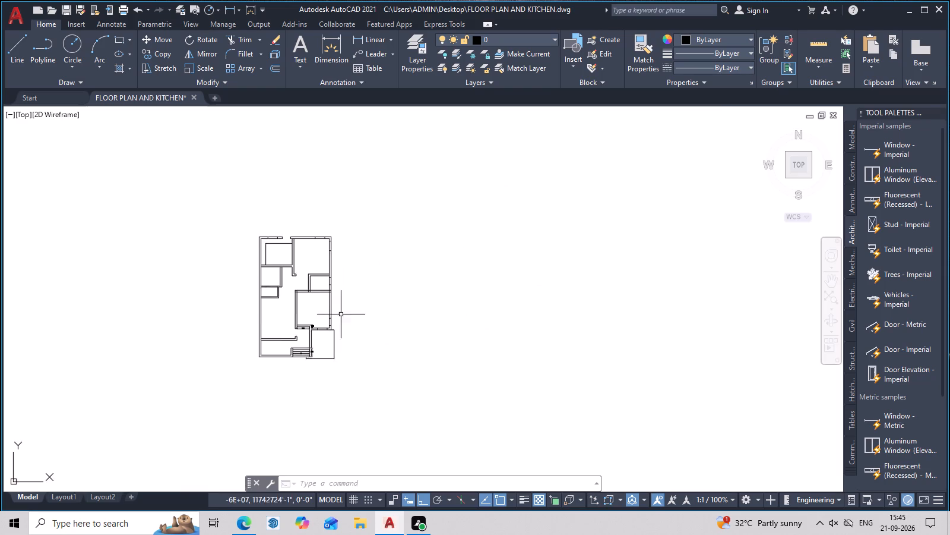
scroll(175, 307, up, 4)
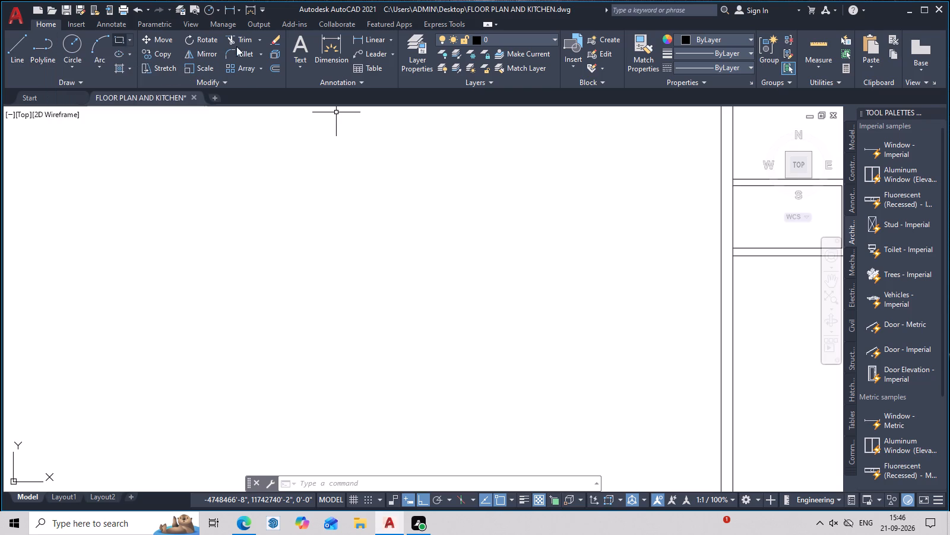
scroll(225, 190, down, 4)
scroll(350, 191, up, 2)
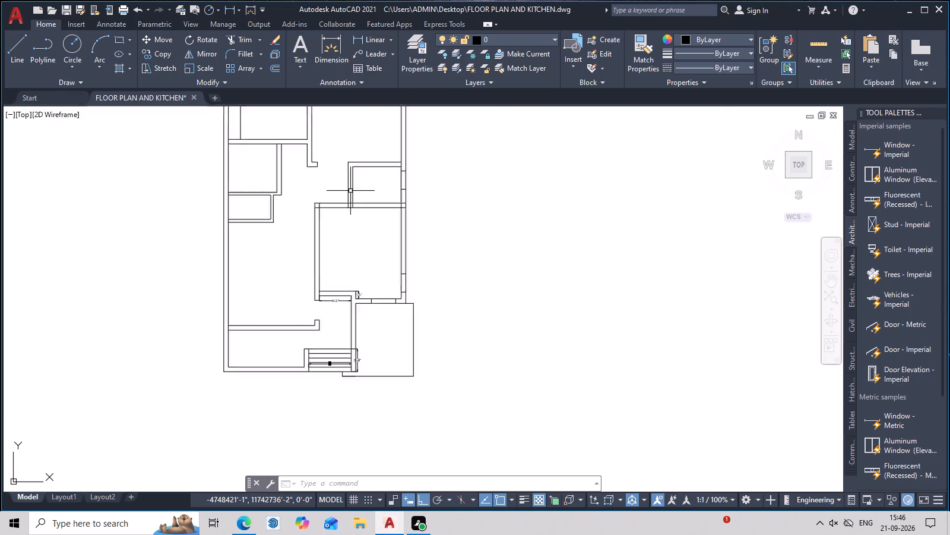
scroll(350, 191, up, 2)
scroll(351, 191, down, 3)
middle_drag(353, 206, 366, 292)
scroll(370, 285, up, 2)
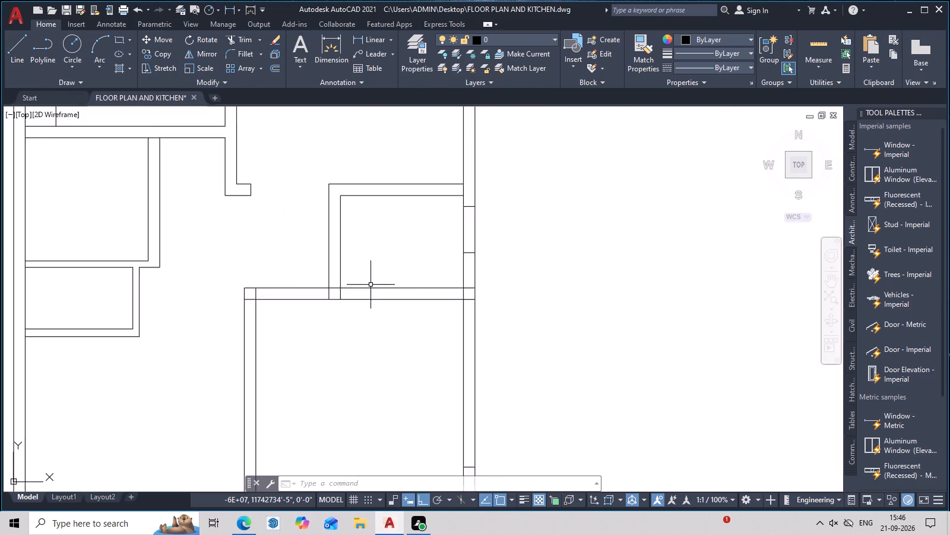
scroll(370, 285, up, 3)
scroll(370, 285, down, 4)
middle_drag(372, 281, 378, 249)
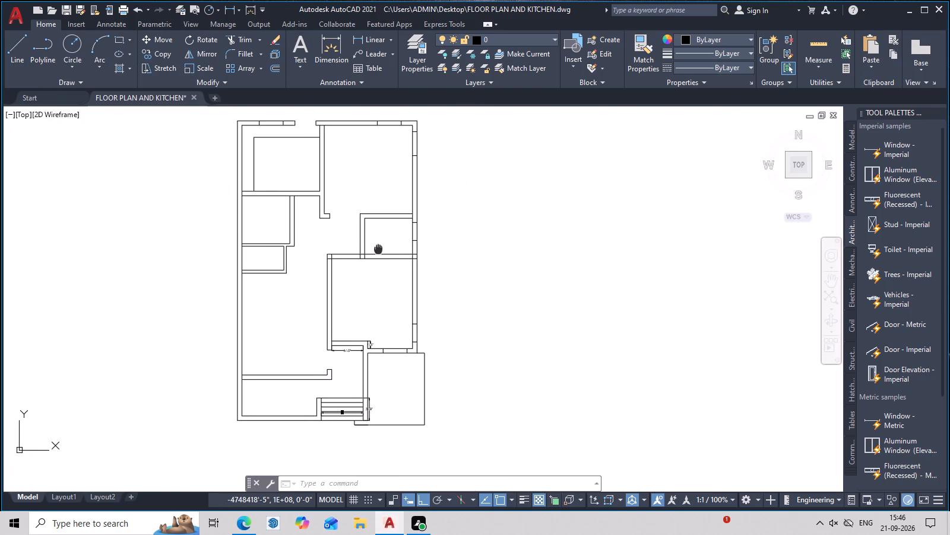
middle_drag(378, 249, 390, 260)
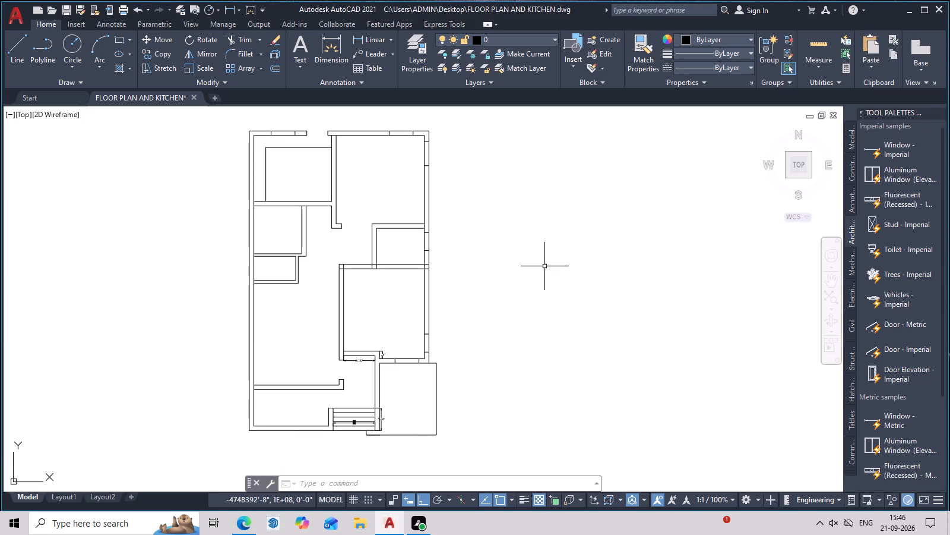
scroll(544, 266, down, 4)
scroll(544, 266, up, 4)
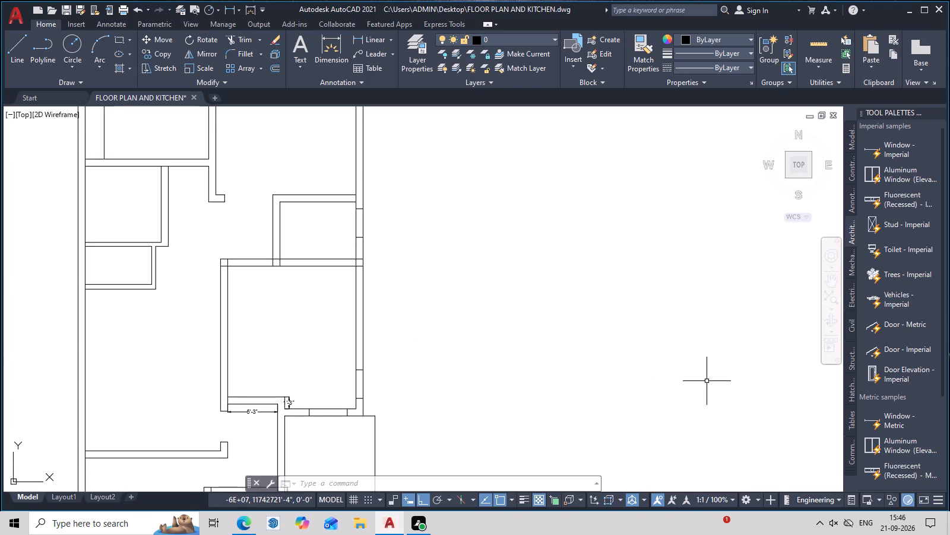
scroll(707, 381, down, 1)
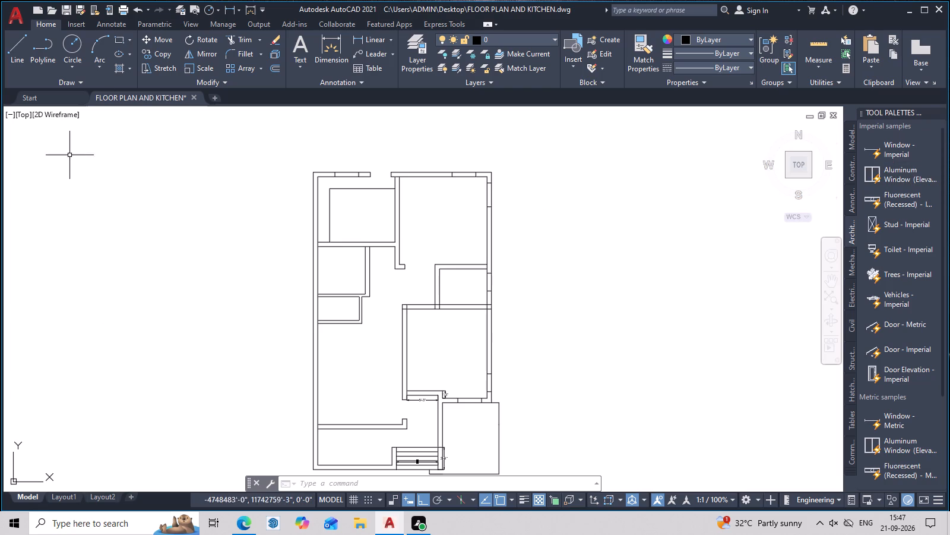
Examine the plan's central rooms, the dimensioned recess and staircase at its lower end, and the upper-left room.
middle_drag(487, 317, 503, 267)
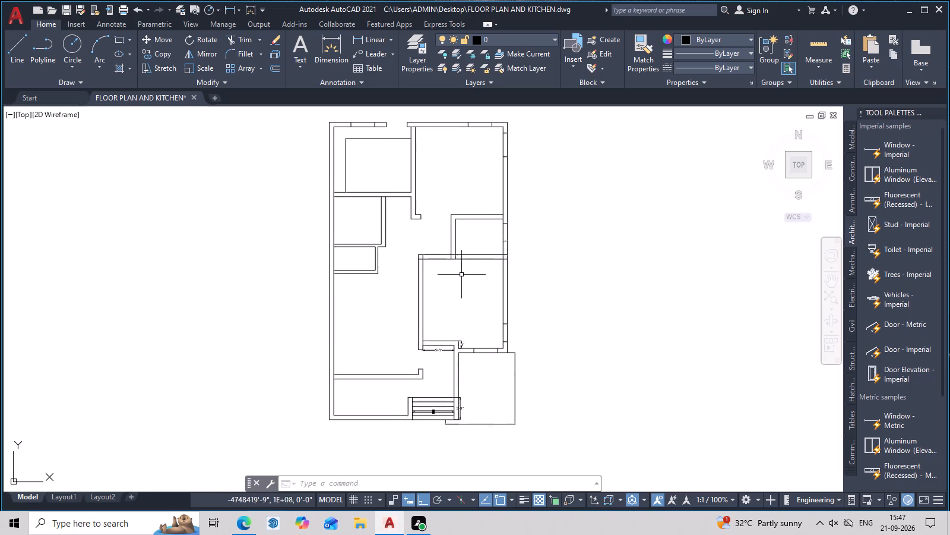
scroll(458, 276, up, 3)
middle_drag(467, 278, 585, 272)
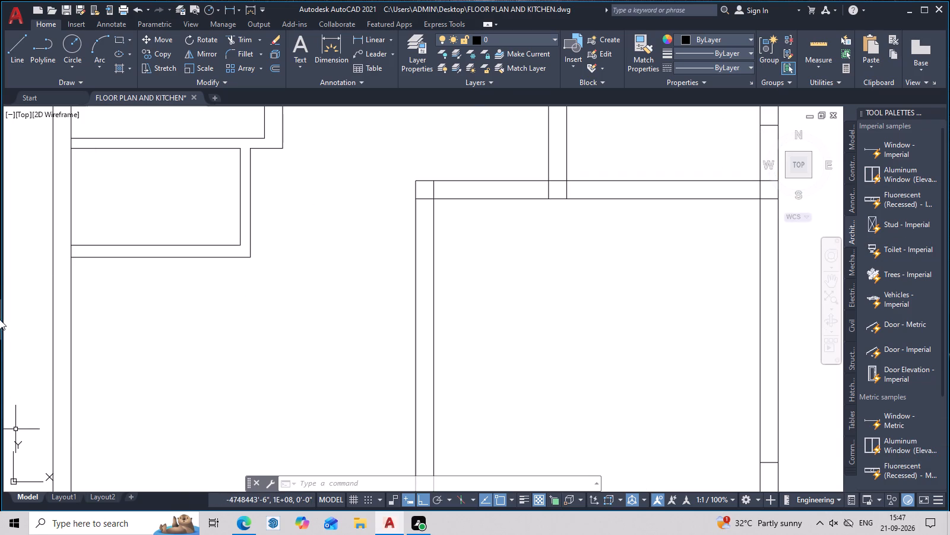
middle_drag(110, 468, 197, 351)
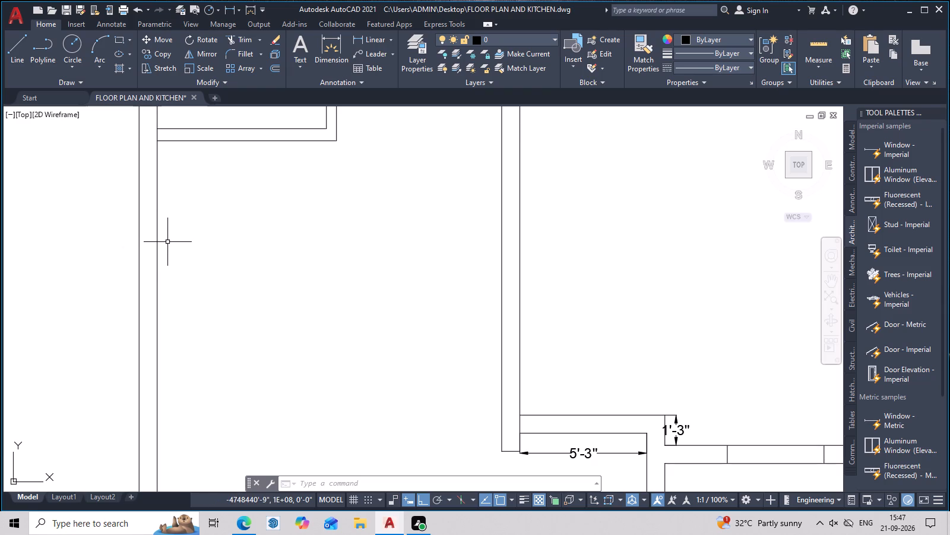
middle_drag(460, 308, 539, 319)
scroll(533, 289, down, 4)
middle_drag(536, 297, 514, 285)
scroll(524, 286, up, 2)
middle_drag(551, 331, 551, 320)
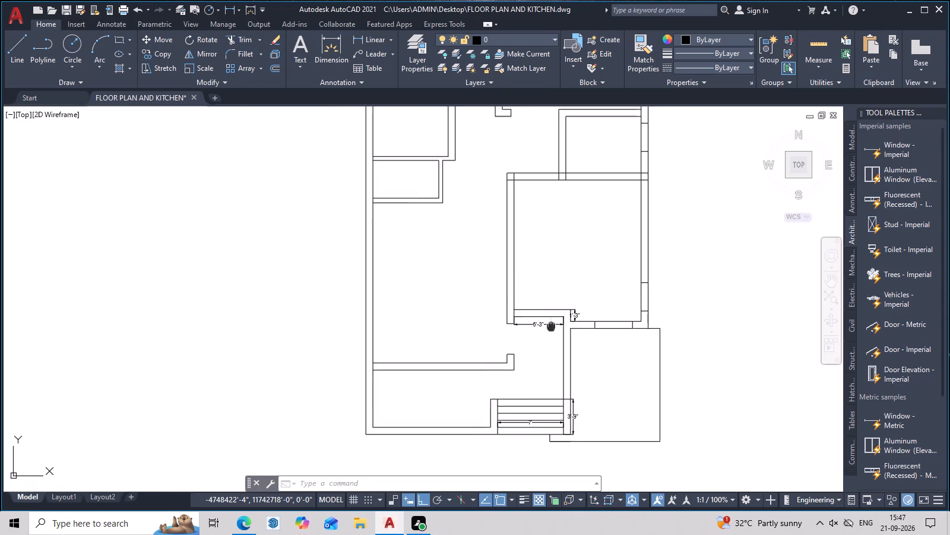
middle_drag(551, 320, 541, 261)
scroll(529, 295, up, 2)
middle_drag(492, 314, 506, 185)
middle_drag(467, 275, 496, 166)
scroll(479, 270, up, 2)
scroll(484, 282, down, 2)
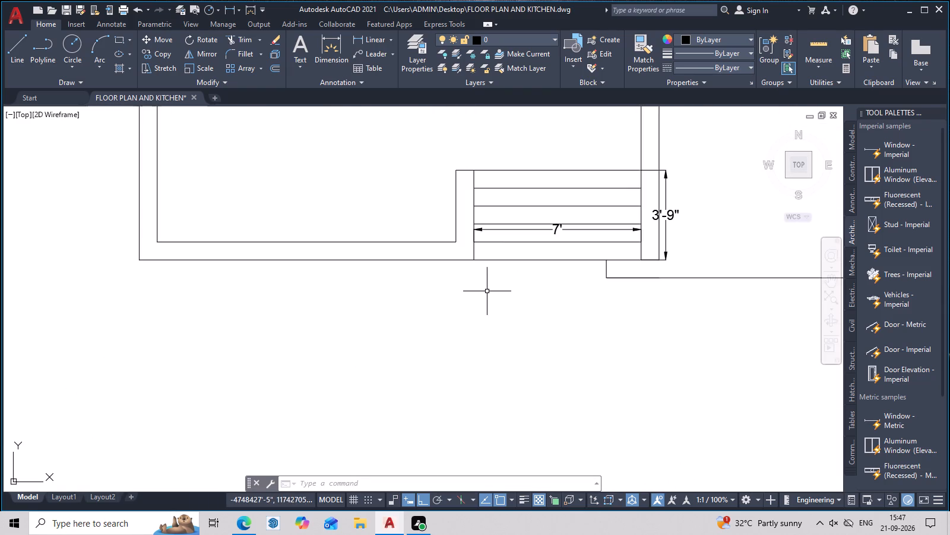
scroll(487, 291, down, 3)
middle_drag(490, 298, 499, 350)
scroll(524, 270, up, 2)
middle_drag(525, 307, 525, 425)
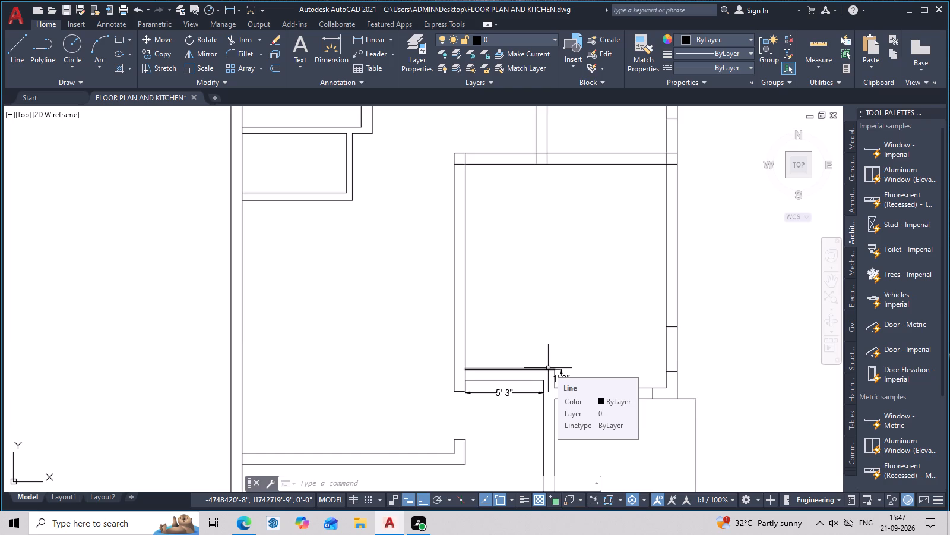
key(Escape)
scroll(577, 347, down, 2)
middle_drag(577, 347, 578, 413)
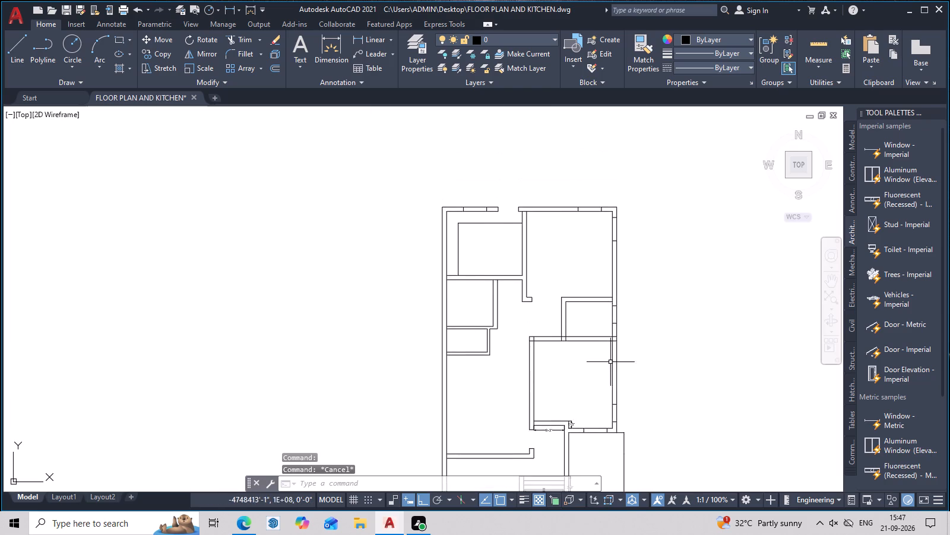
middle_drag(616, 323, 489, 482)
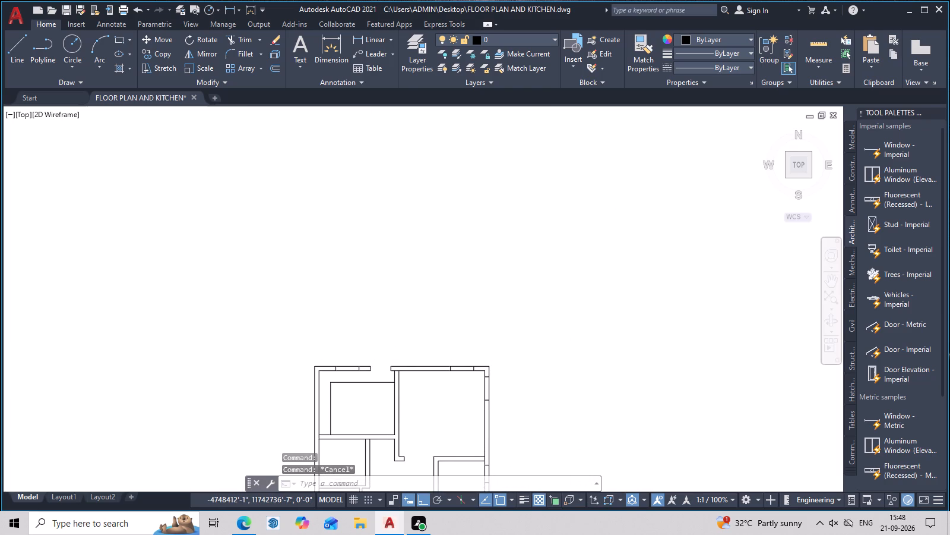
middle_drag(550, 351, 556, 399)
scroll(505, 350, down, 1)
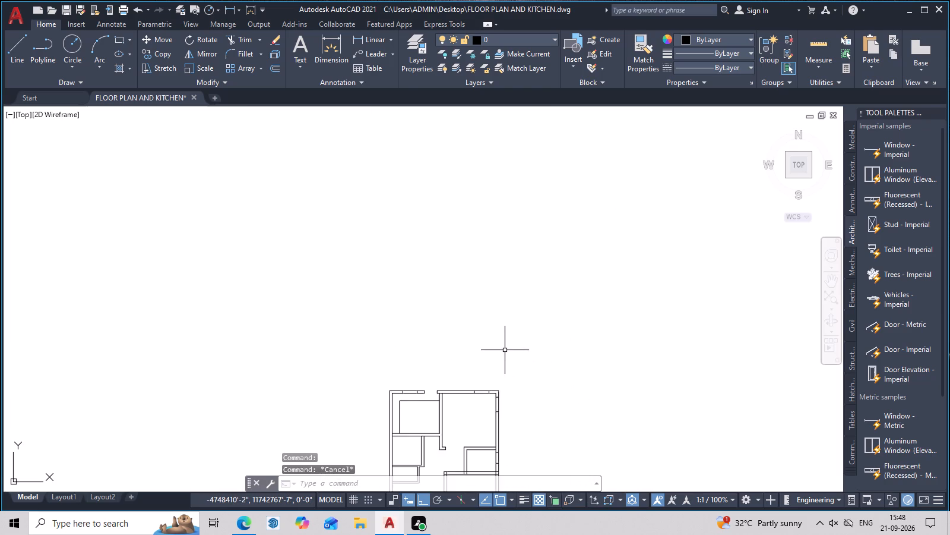
middle_drag(503, 351, 552, 277)
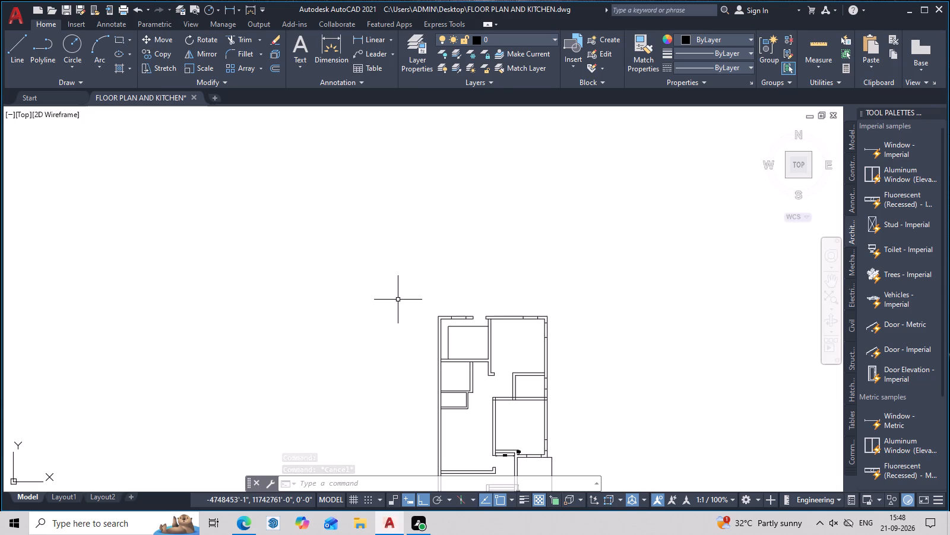
scroll(499, 349, up, 3)
middle_drag(458, 332, 512, 322)
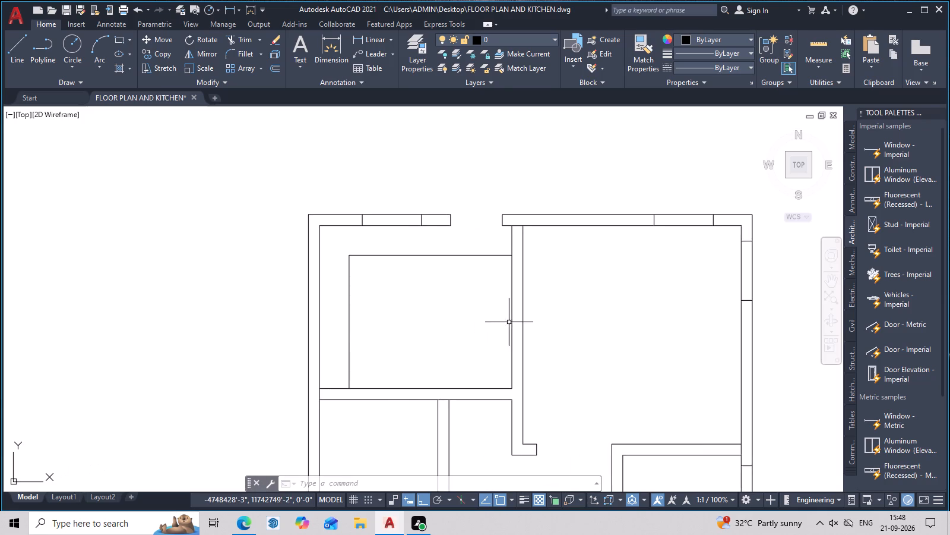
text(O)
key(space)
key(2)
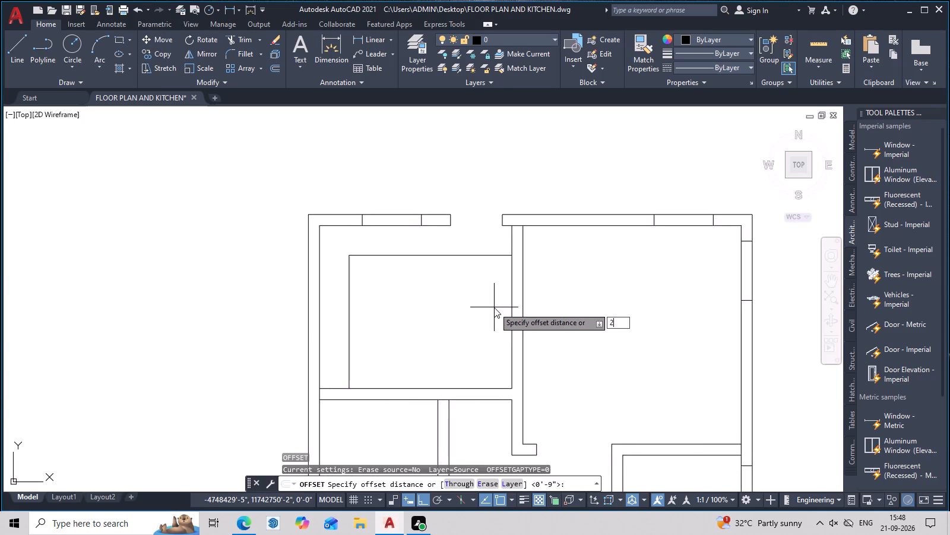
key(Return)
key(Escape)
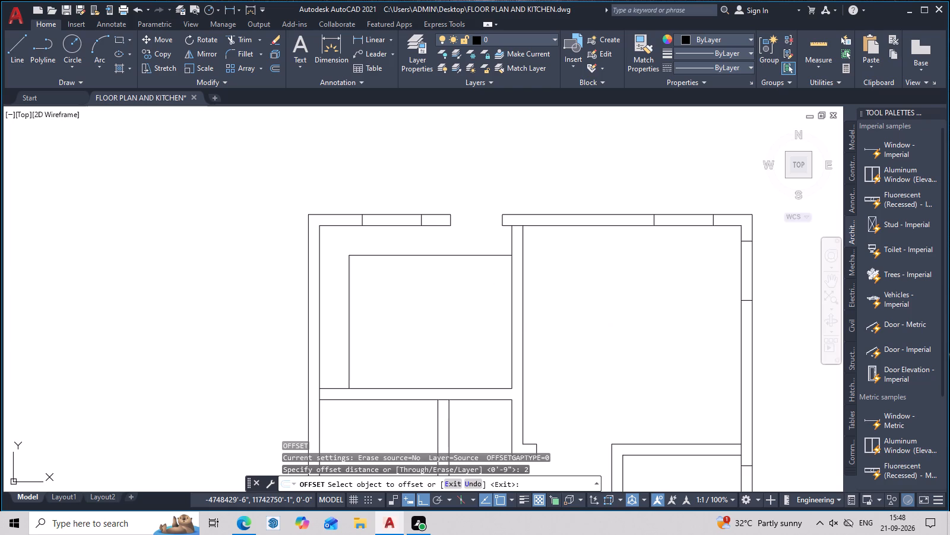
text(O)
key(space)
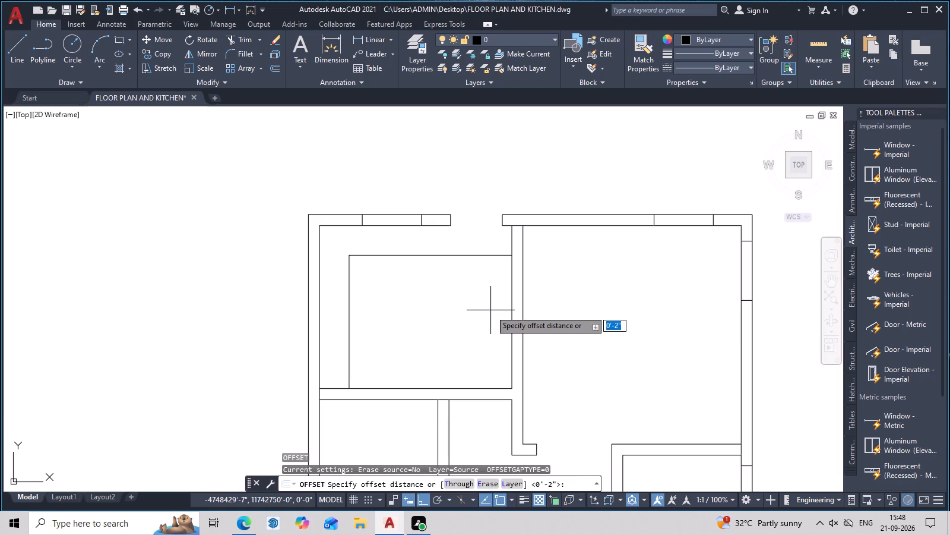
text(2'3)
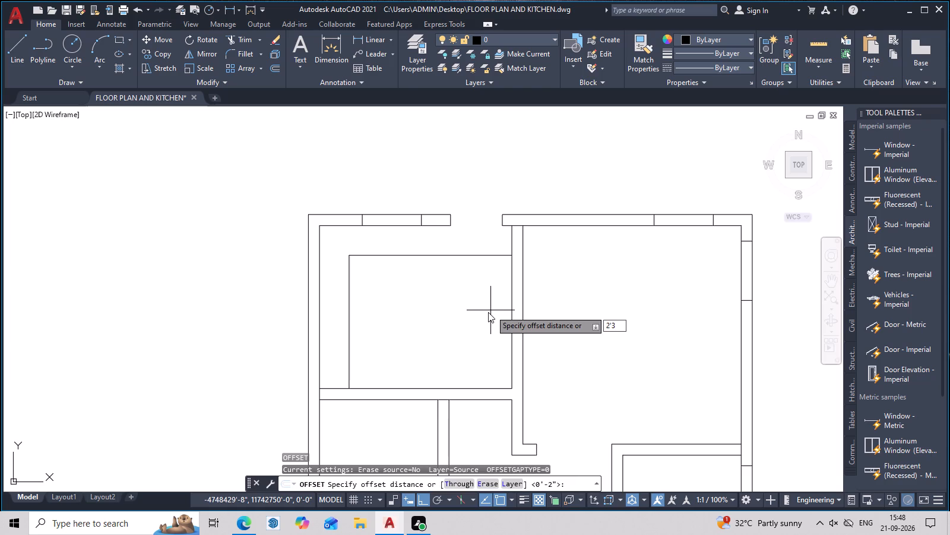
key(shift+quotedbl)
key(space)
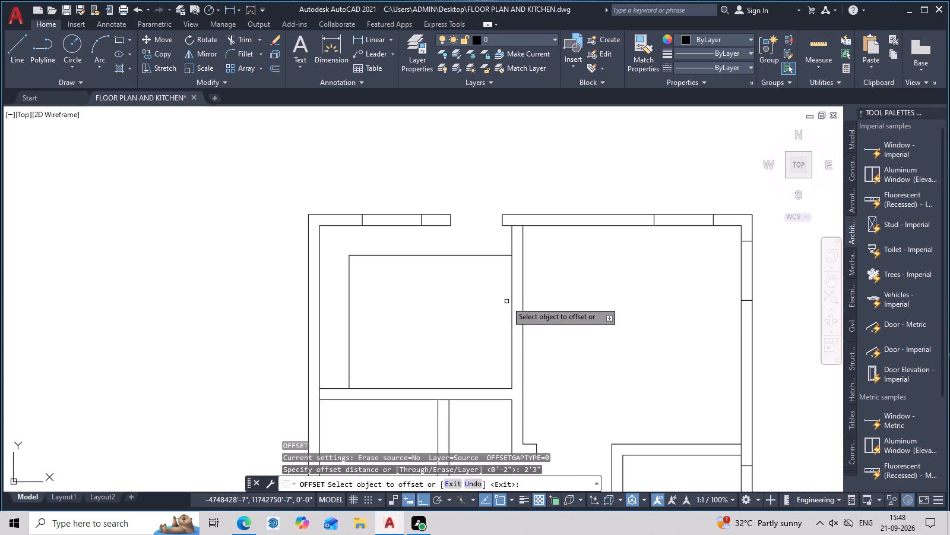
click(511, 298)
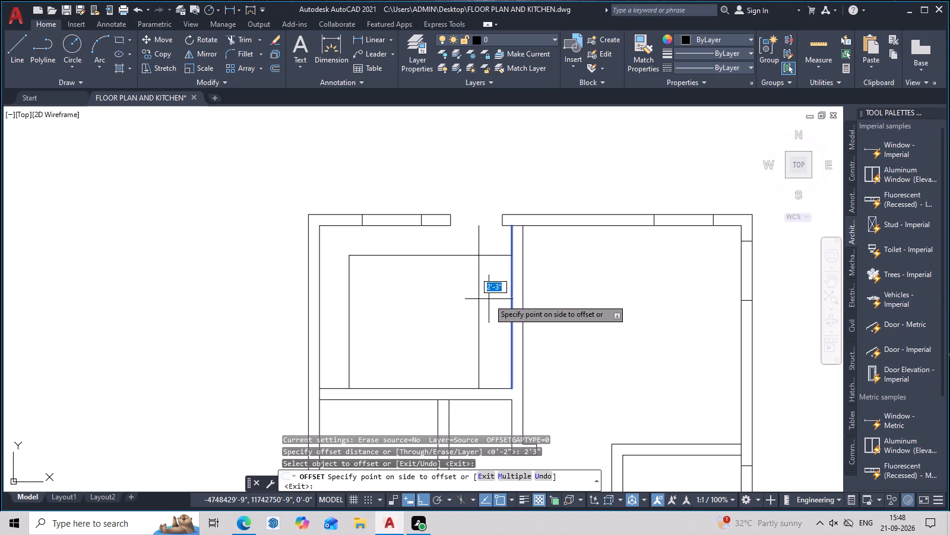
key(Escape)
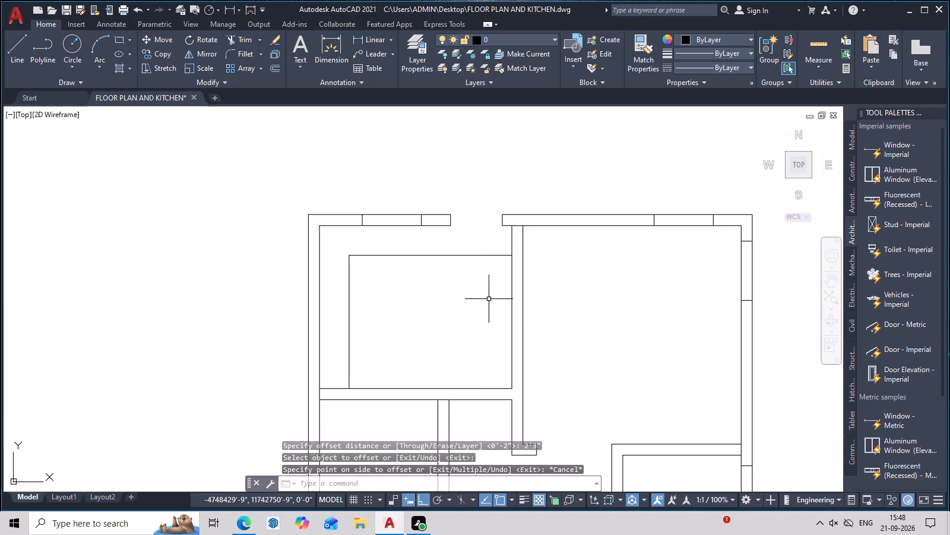
Draw a vertical line about 11' long in the upper-left room, from its bottom wall to the top wall's inner face, near the right-hand wall.
text(L)
key(space)
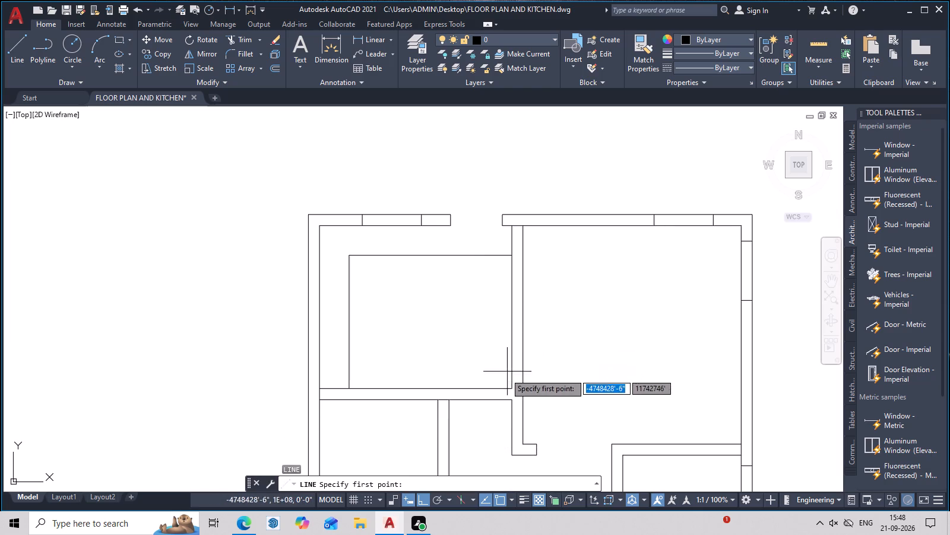
click(498, 389)
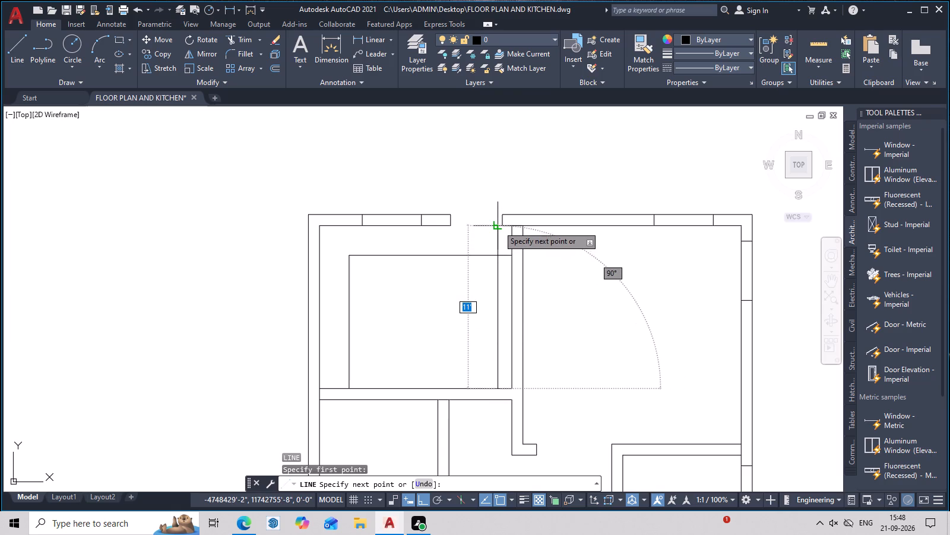
click(498, 223)
key(Escape)
Fillet the new vertical line with the inner face line of the top wall to the right of the opening.
scroll(503, 225, up, 1)
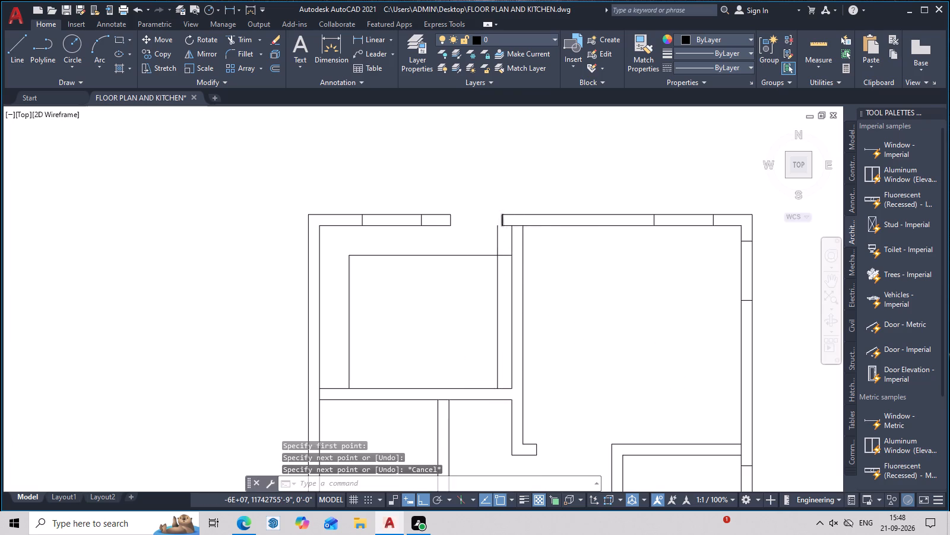
scroll(503, 225, up, 4)
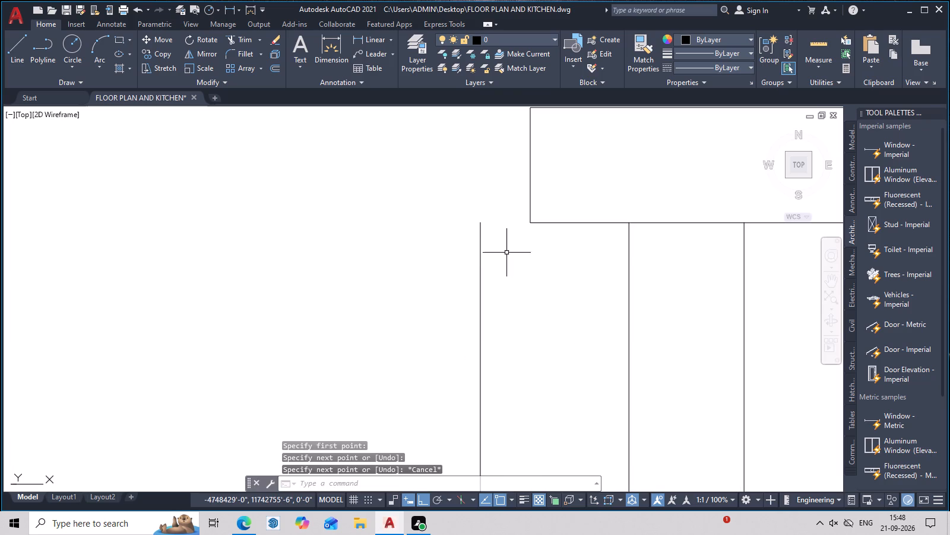
scroll(506, 251, down, 2)
text(F)
key(space)
click(493, 266)
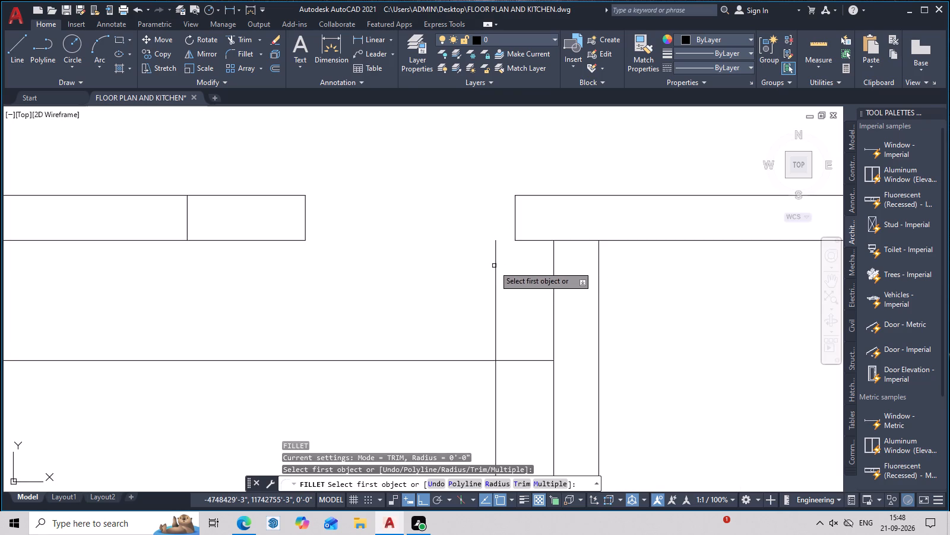
click(498, 263)
click(496, 256)
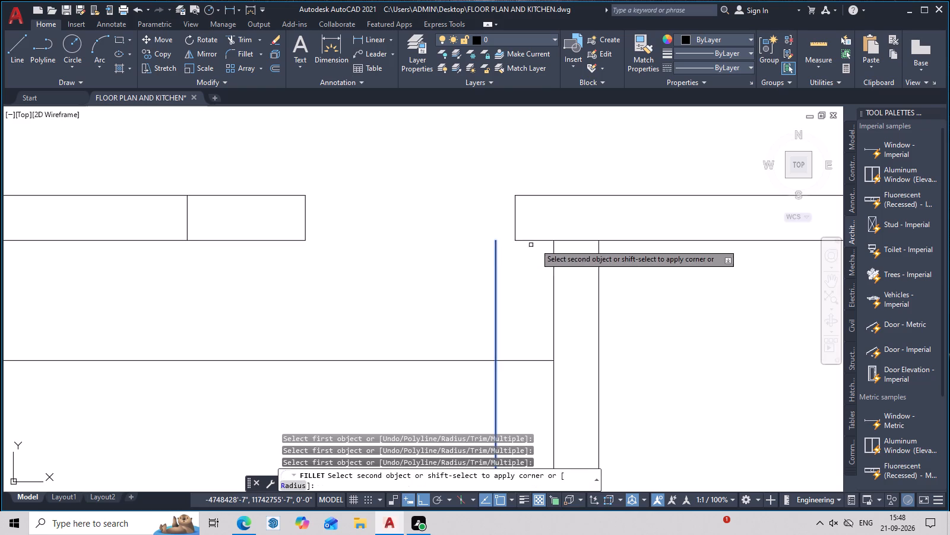
click(549, 241)
key(Escape)
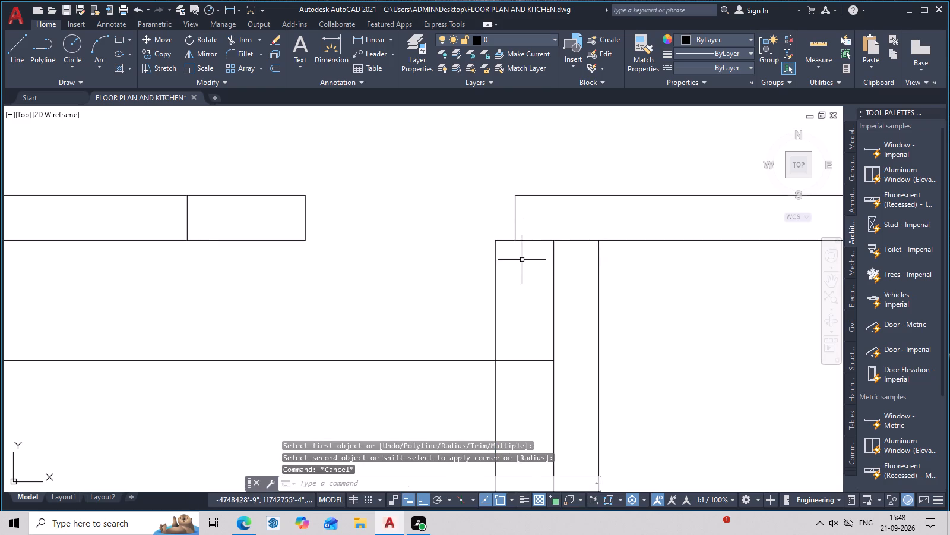
Fillet the same vertical line with the outer face line of the top wall to the right of the opening.
key(f)
key(space)
click(493, 266)
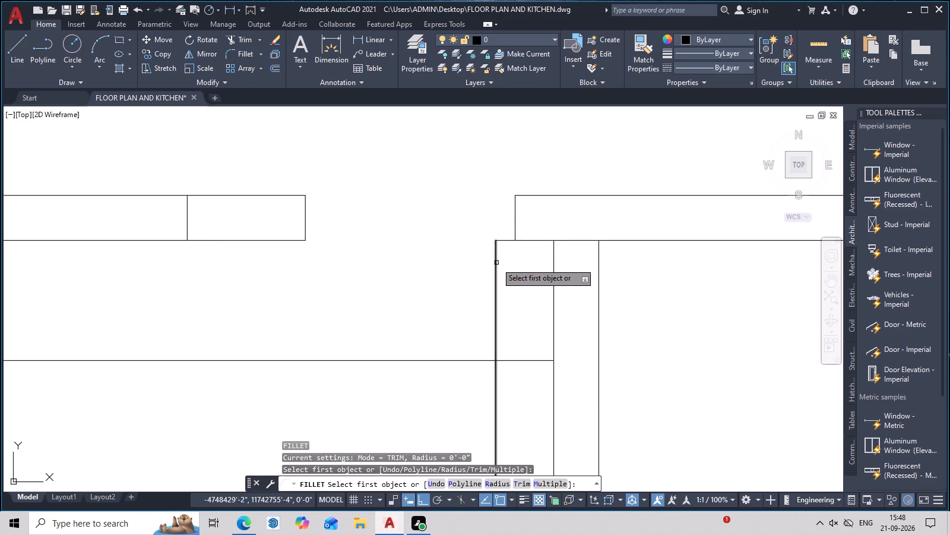
click(496, 263)
click(549, 196)
key(Escape)
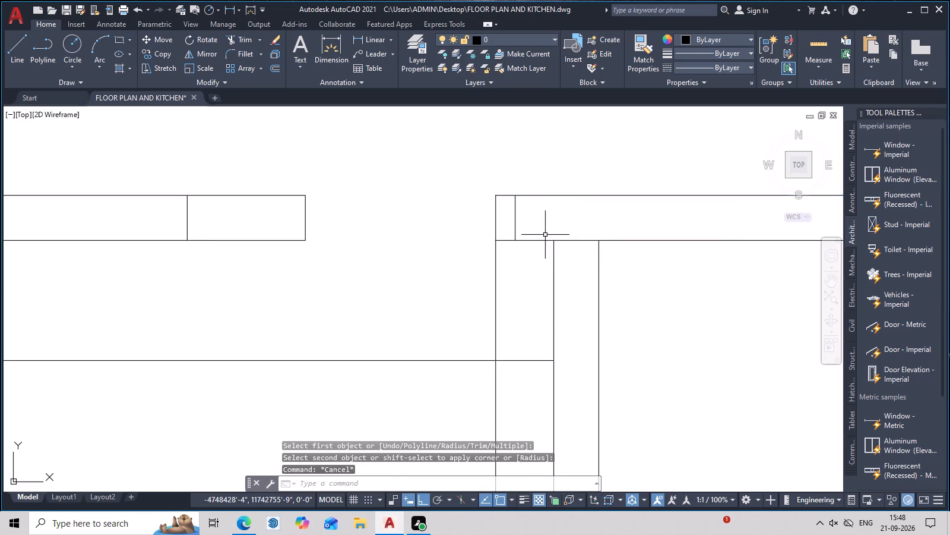
Trim away the old end line inside the lengthened top wall, beside the opening.
text(TR)
key(space)
click(515, 215)
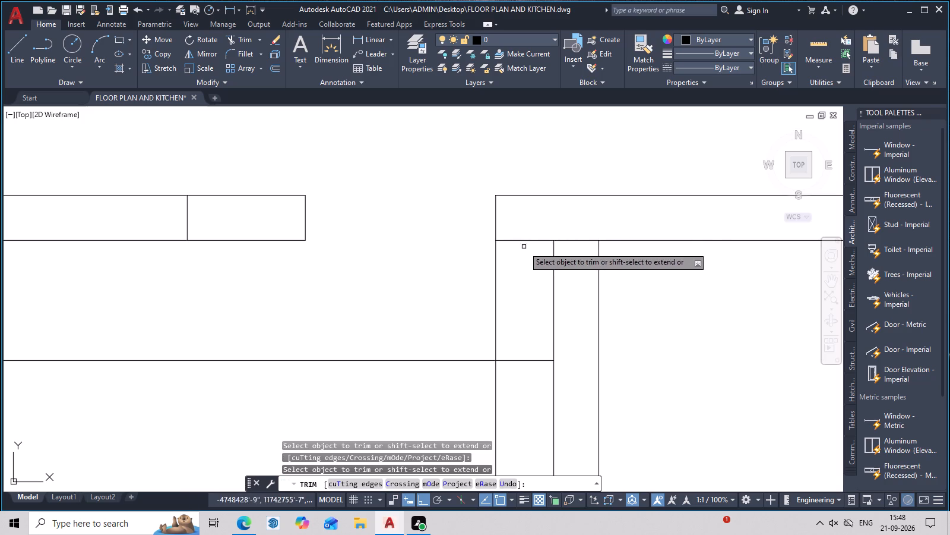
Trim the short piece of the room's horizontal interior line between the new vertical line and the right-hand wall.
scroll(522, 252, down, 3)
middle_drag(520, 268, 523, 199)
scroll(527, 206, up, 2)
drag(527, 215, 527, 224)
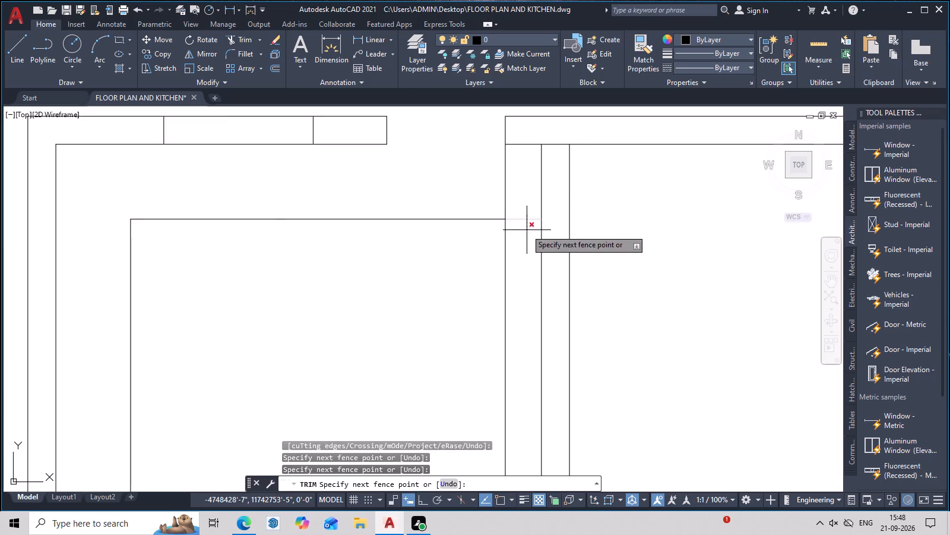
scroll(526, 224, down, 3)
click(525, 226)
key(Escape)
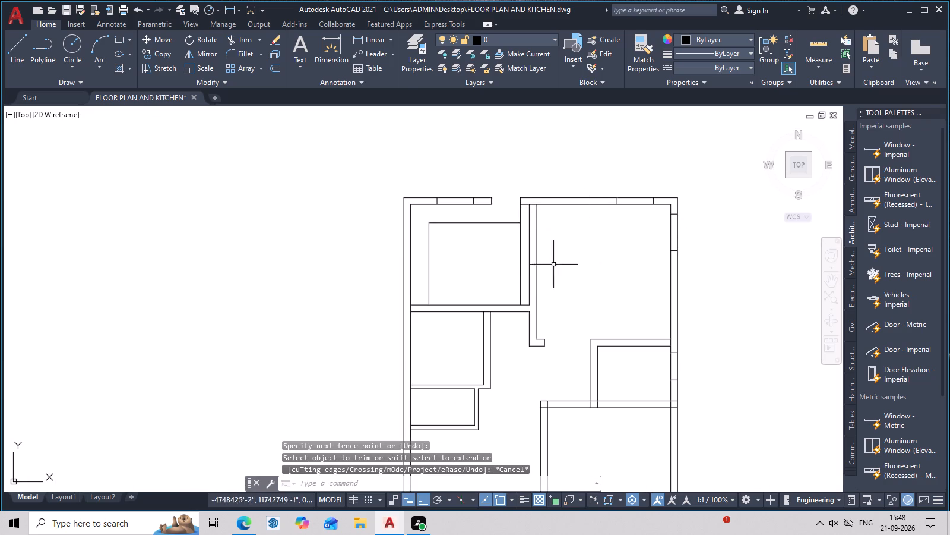
Delete the horizontal and left vertical interior lines of the upper-left room.
middle_drag(519, 266, 512, 259)
middle_drag(473, 270, 470, 282)
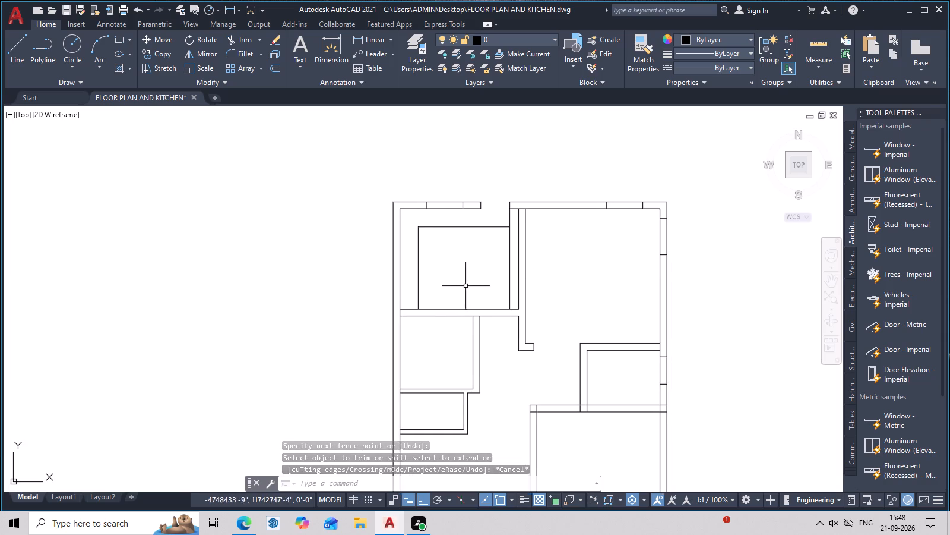
scroll(448, 290, up, 1)
drag(458, 181, 394, 255)
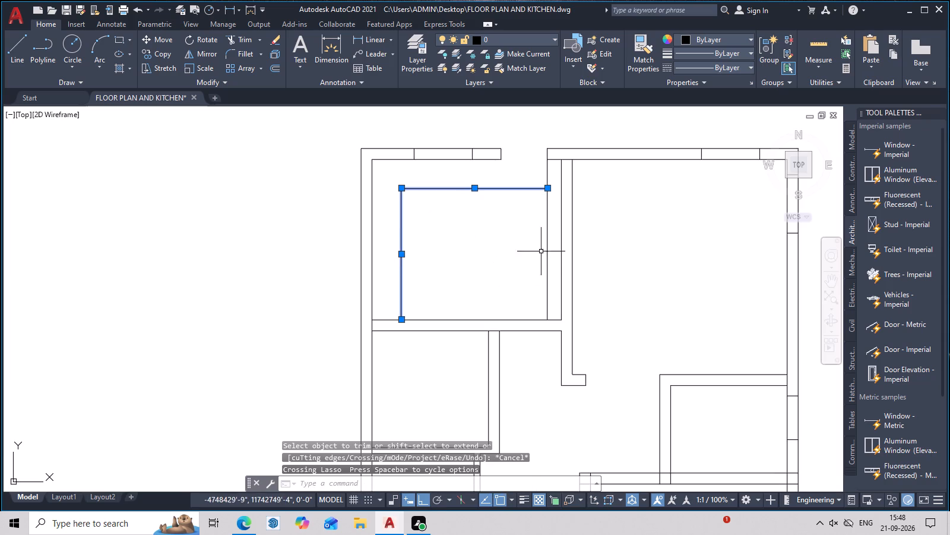
key(Delete)
middle_drag(473, 284, 490, 236)
key(Escape)
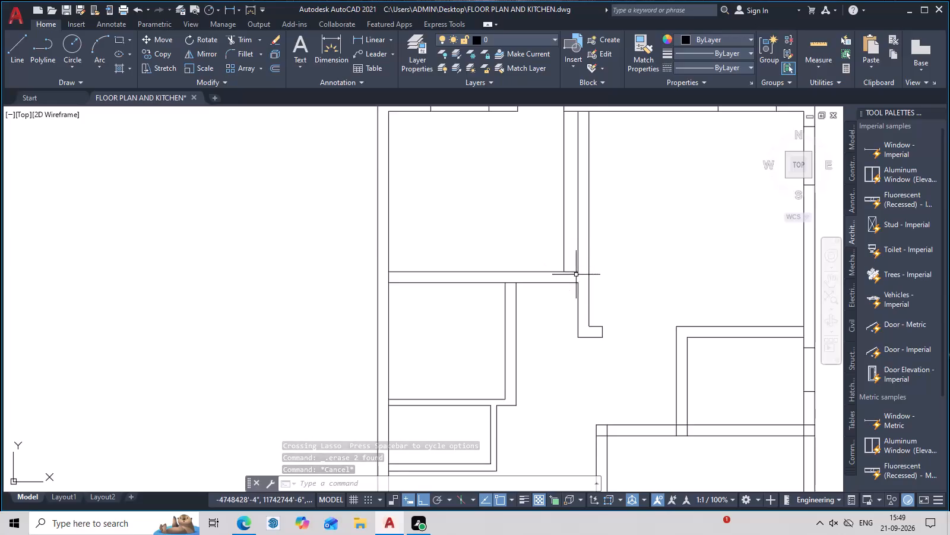
Draw a horizontal line across the upper-left room, 2' above its bottom wall, from the right-hand wall to the left wall.
text(L T)
key(k)
key(space)
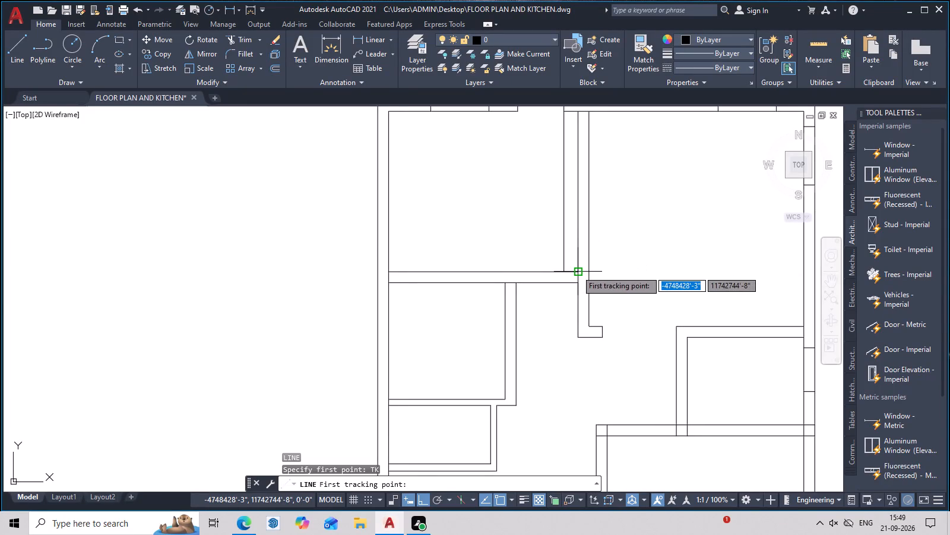
click(577, 270)
text(2')
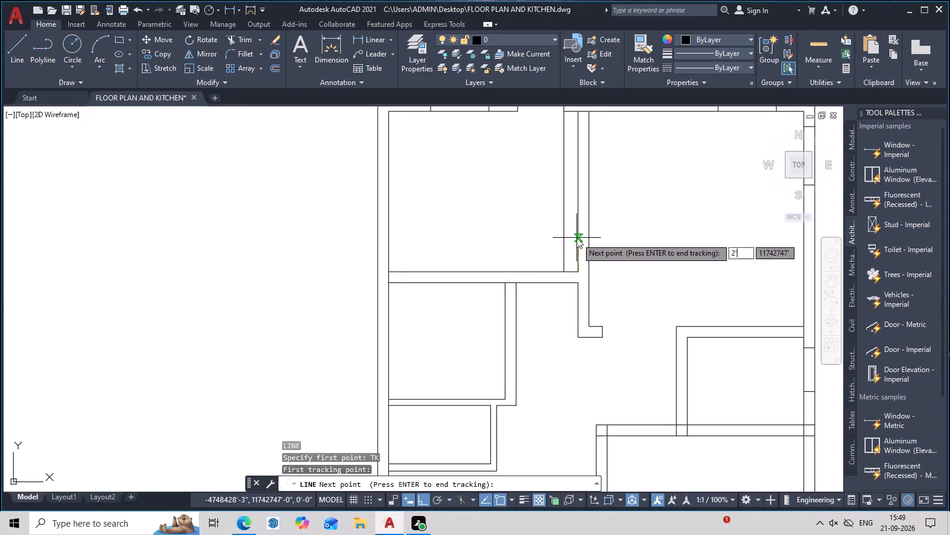
key(space)
key(space)
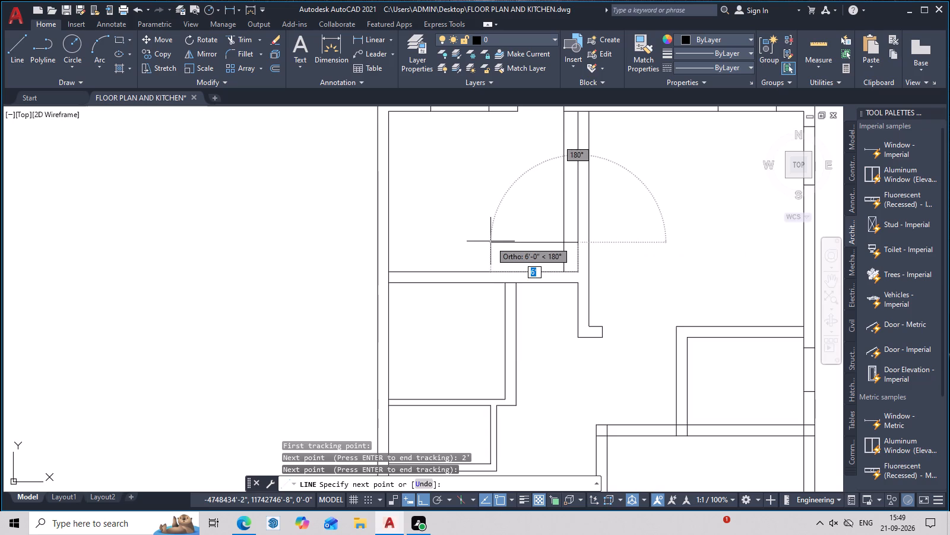
click(385, 243)
key(Escape)
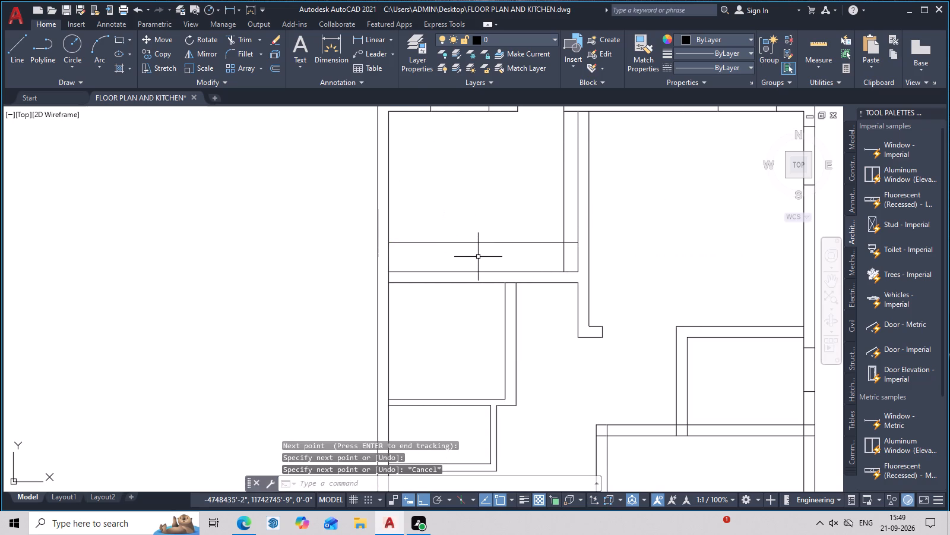
Draw a vertical line 2' inside the upper-left room's left wall, from the bottom wall up to the top wall.
key(l)
key(space)
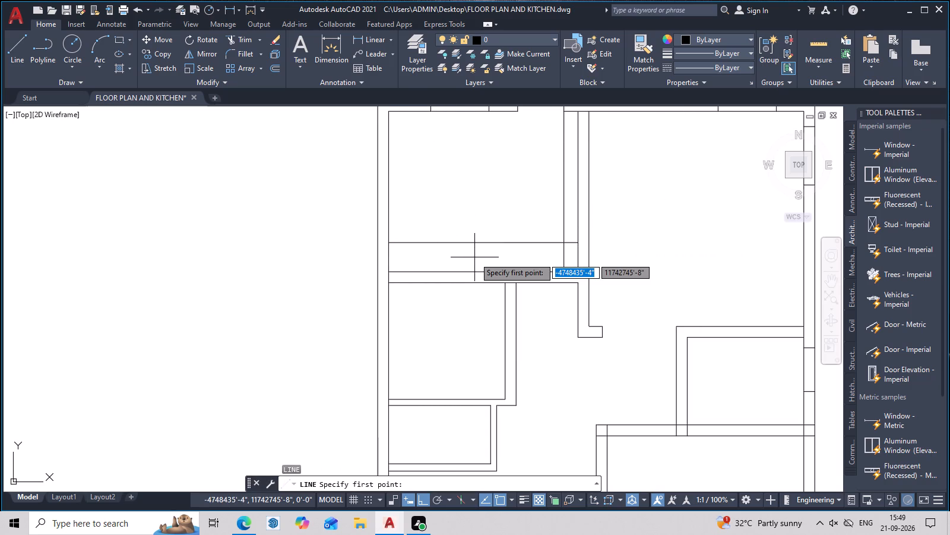
text(TK)
key(space)
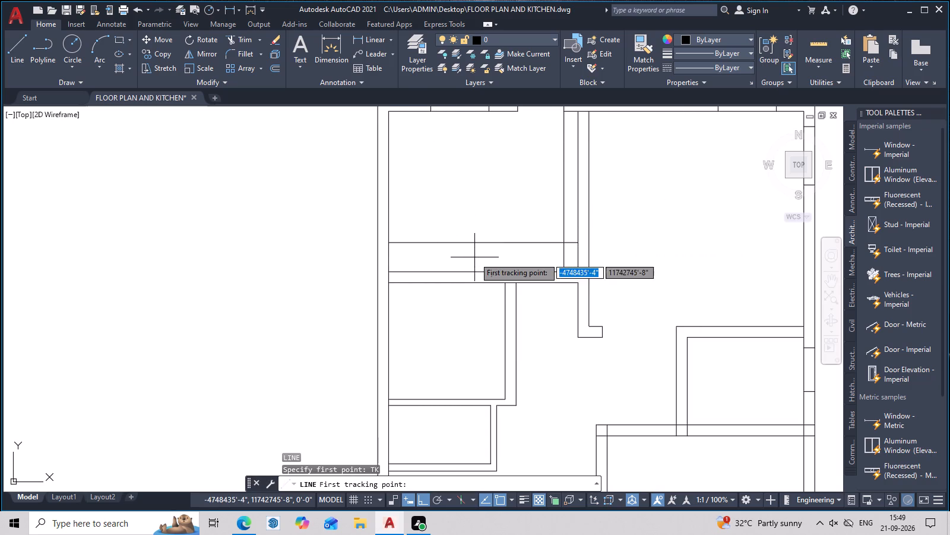
click(390, 273)
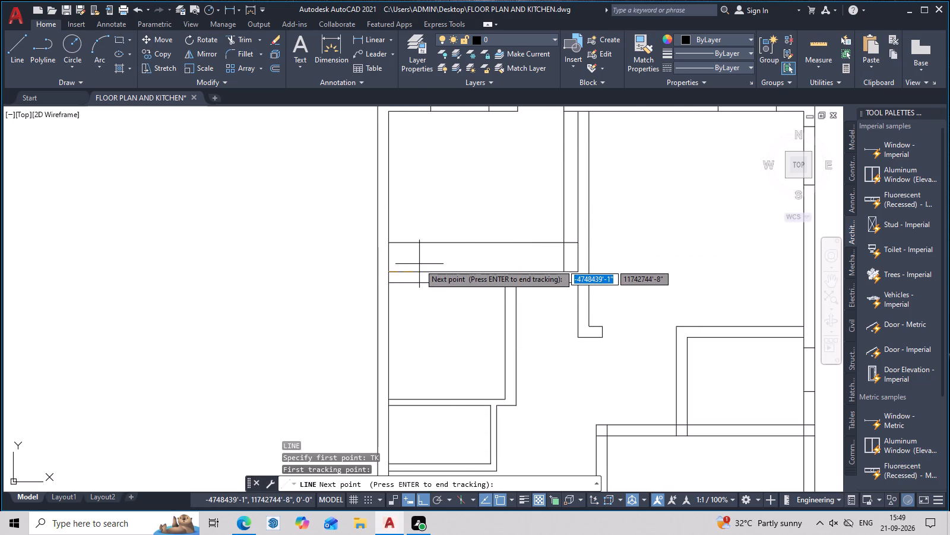
key(2)
key(apostrophe)
key(space)
key(space)
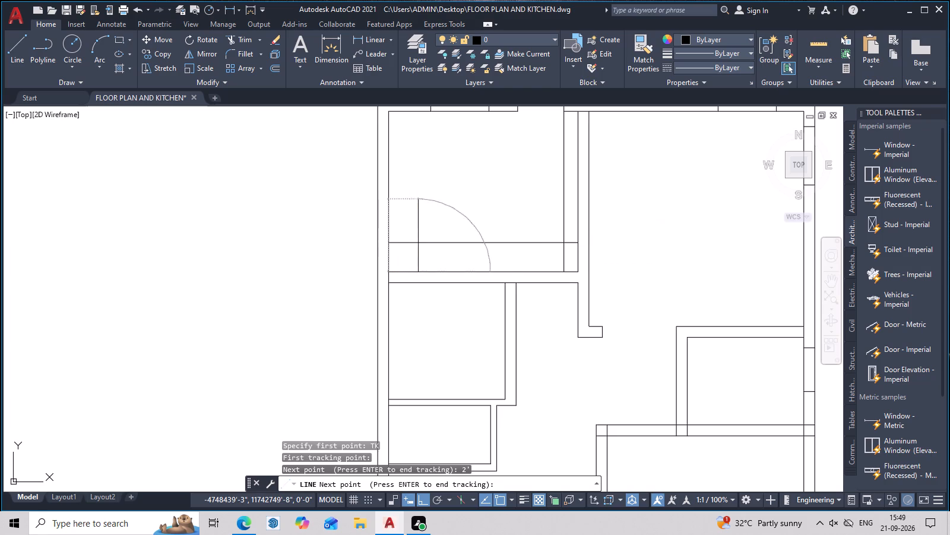
click(423, 109)
key(Escape)
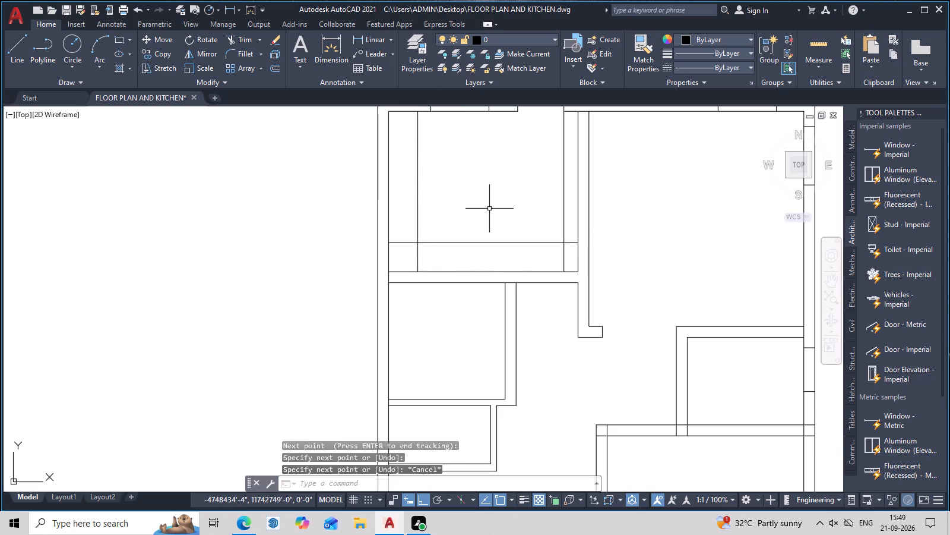
Trim the overlapping ends of the two 2' interior lines at the lower-left corner and beyond the right vertical line.
middle_drag(489, 209, 522, 264)
text(TR)
key(space)
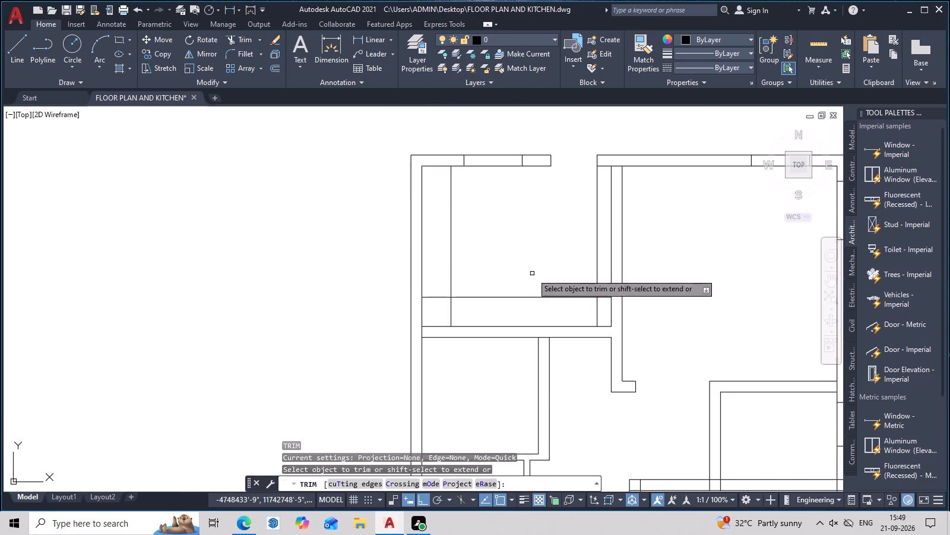
scroll(593, 295, up, 3)
drag(630, 289, 632, 319)
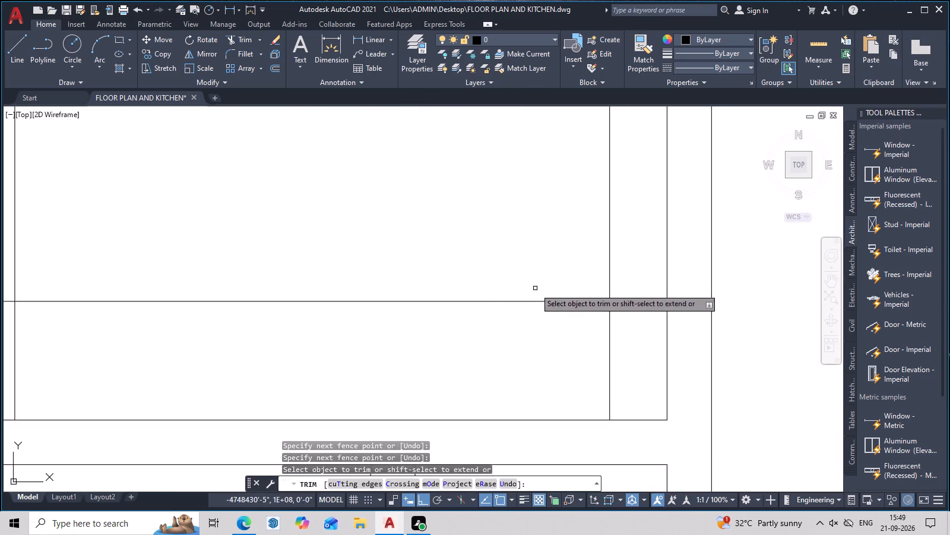
scroll(467, 305, down, 3)
middle_drag(469, 314, 563, 291)
drag(441, 276, 439, 291)
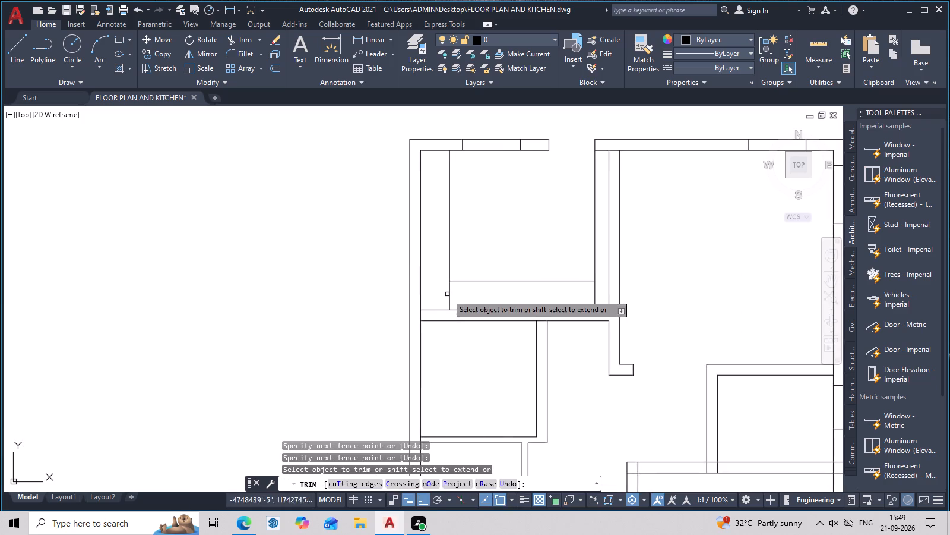
drag(453, 293, 440, 295)
key(Escape)
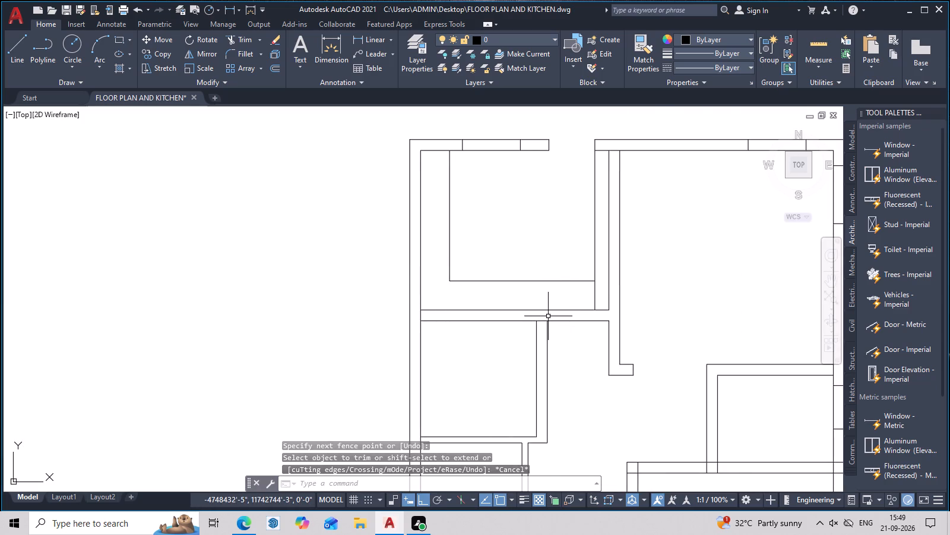
Draw a vertical line from the top of the lower partition's right face up to the room's horizontal interior line.
scroll(548, 316, up, 2)
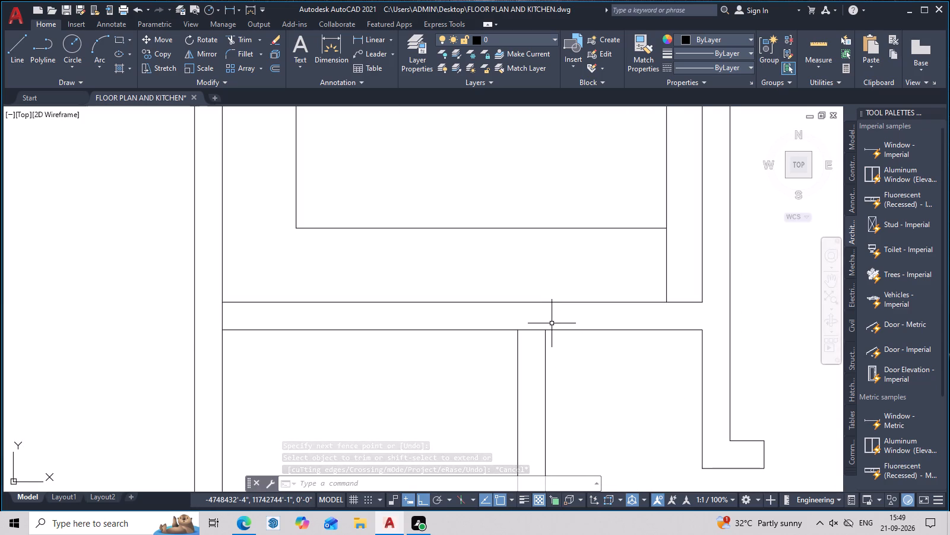
key(x)
key(Escape)
text(L)
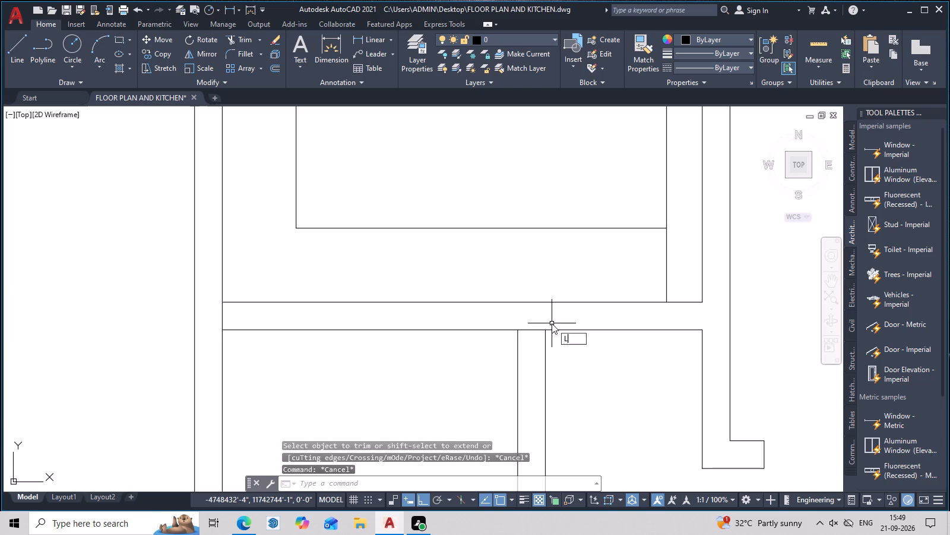
key(space)
click(546, 332)
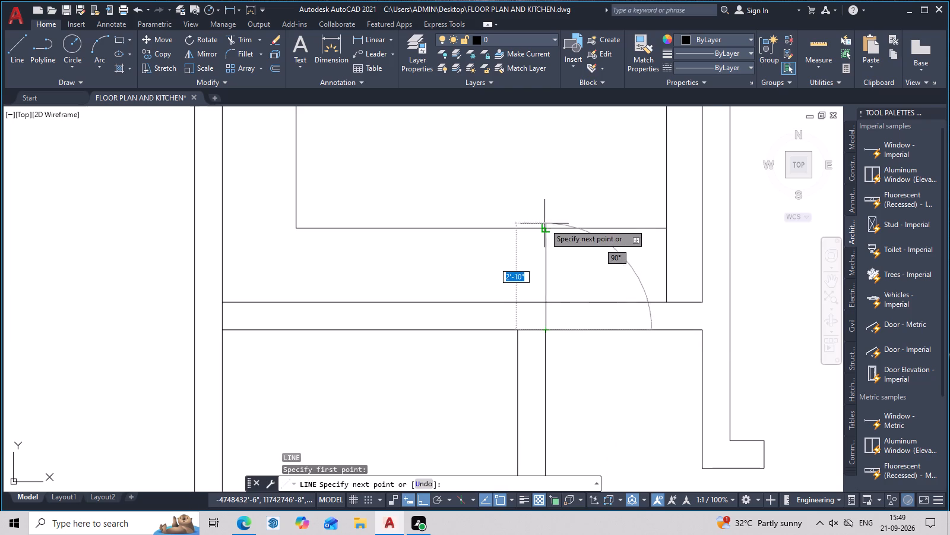
click(544, 224)
key(Escape)
Extend the lower partition's left face line across the wall up to the room's horizontal interior line.
key(e)
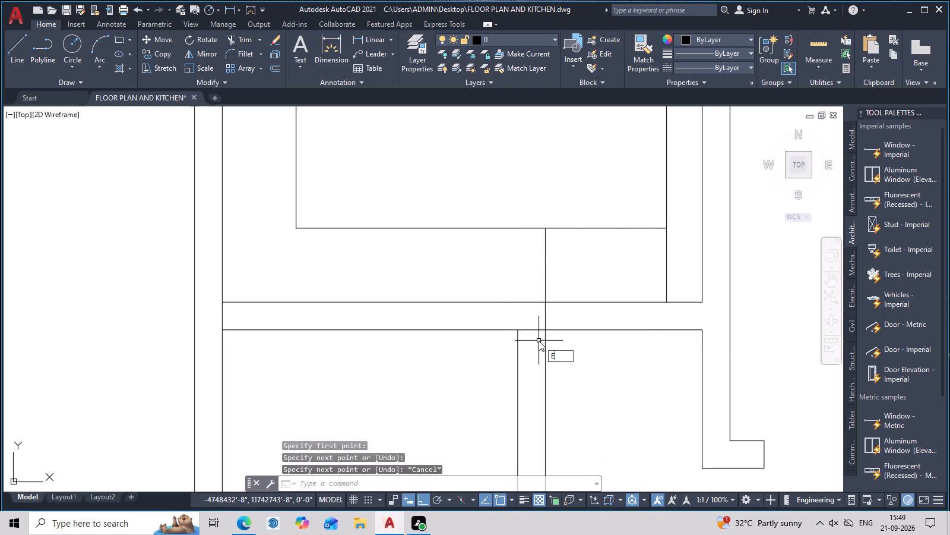
key(x)
key(space)
click(518, 347)
click(516, 318)
key(Escape)
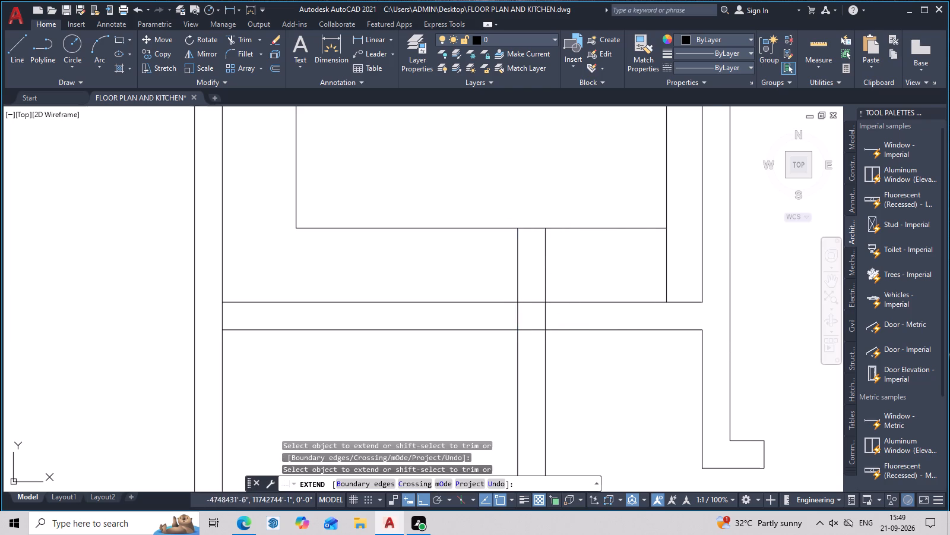
Trim the interior line and both wall lines between the lower partition and the right-hand wall, plus the upper wall line across the partition.
text(TR)
key(space)
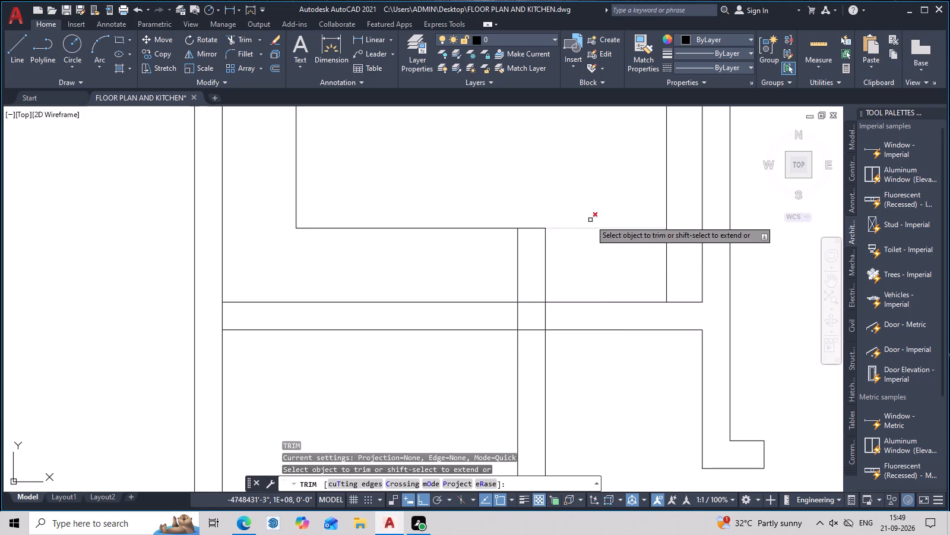
drag(590, 220, 588, 302)
drag(597, 262, 591, 345)
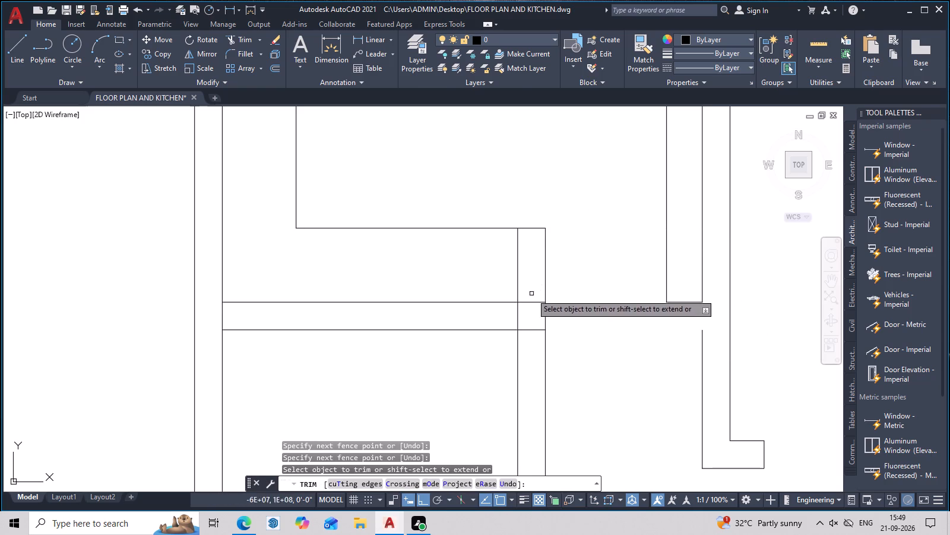
drag(533, 288, 529, 320)
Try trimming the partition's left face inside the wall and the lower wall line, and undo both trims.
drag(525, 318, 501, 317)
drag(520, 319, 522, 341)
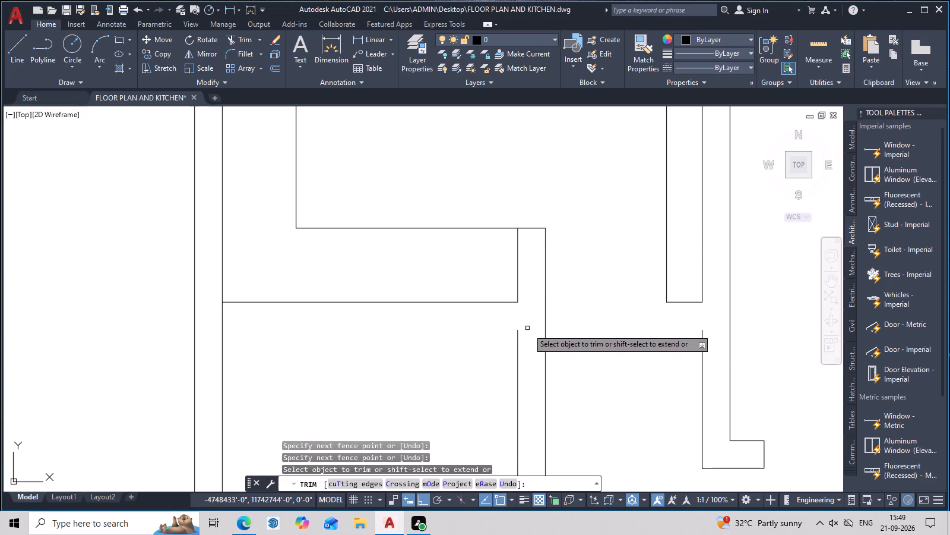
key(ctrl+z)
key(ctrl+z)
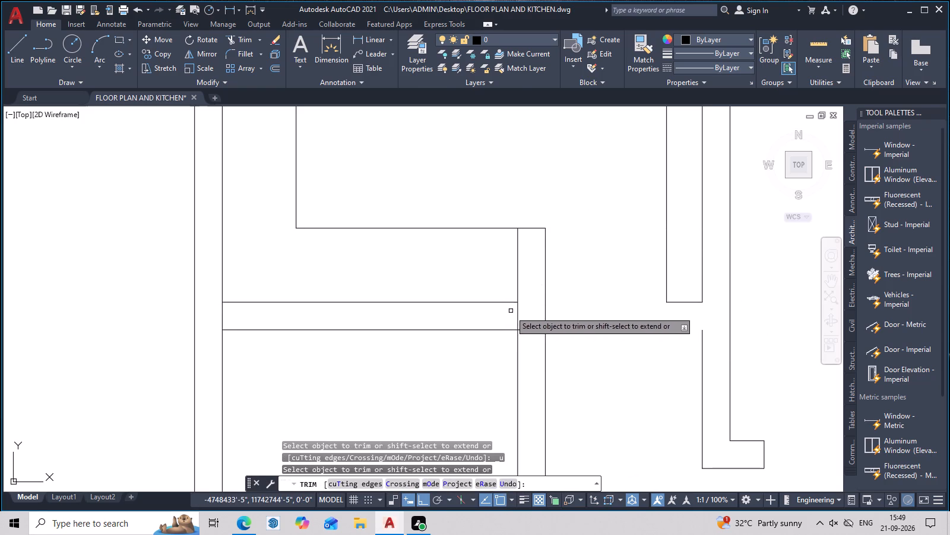
Trim the partition's left face inside the wall and the lower wall line across the partition's thickness.
drag(507, 313, 531, 313)
drag(534, 316, 534, 345)
key(Escape)
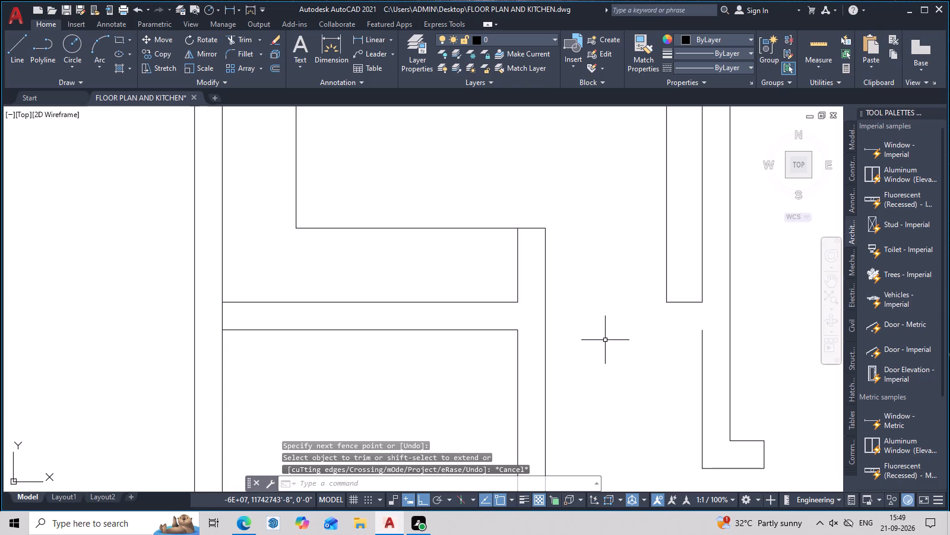
Draw a short horizontal line continuing the wall's upper line across the partition to its right face.
text(L)
key(space)
click(515, 301)
click(544, 302)
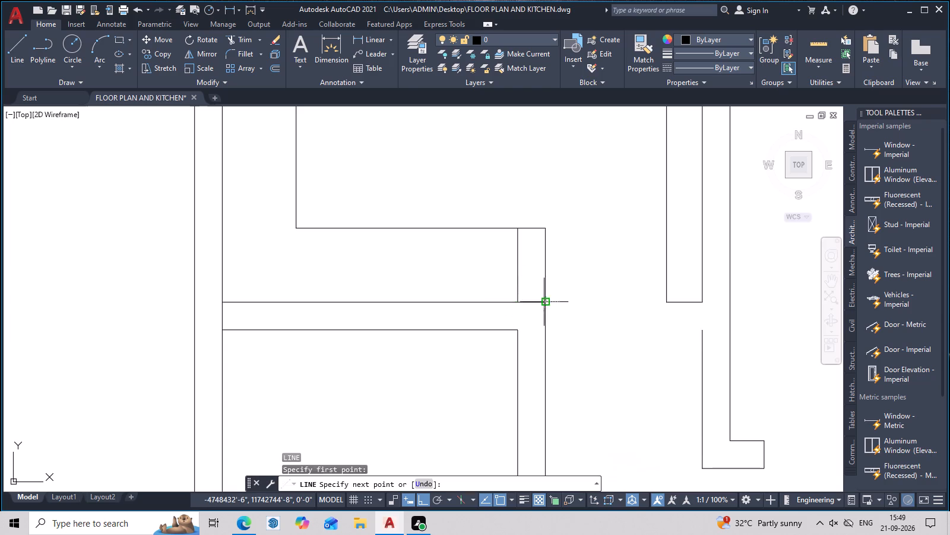
key(Escape)
Delete the leftover vertical piece of the partition's left face above the wall.
scroll(568, 314, down, 3)
middle_drag(568, 314, 572, 362)
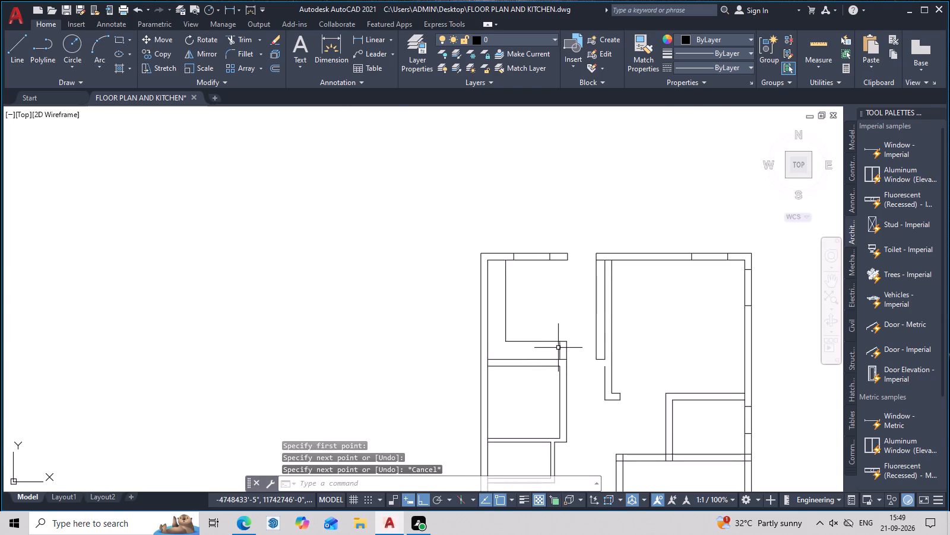
click(558, 348)
key(Delete)
Extend the left face of the L-shaped wall across the passage up to the end of the thicker wall section above.
scroll(565, 344, down, 2)
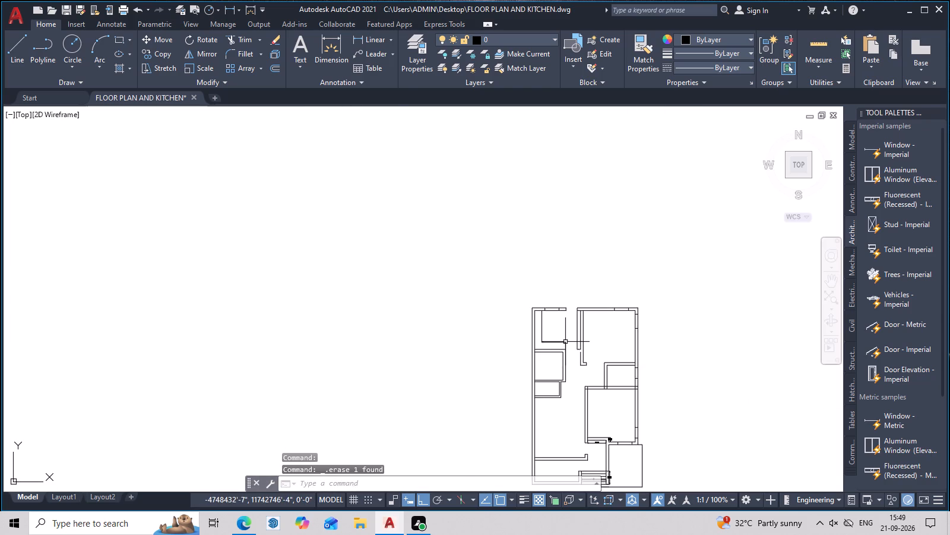
middle_drag(567, 333, 567, 323)
scroll(567, 322, up, 3)
middle_drag(567, 316, 569, 352)
key(Escape)
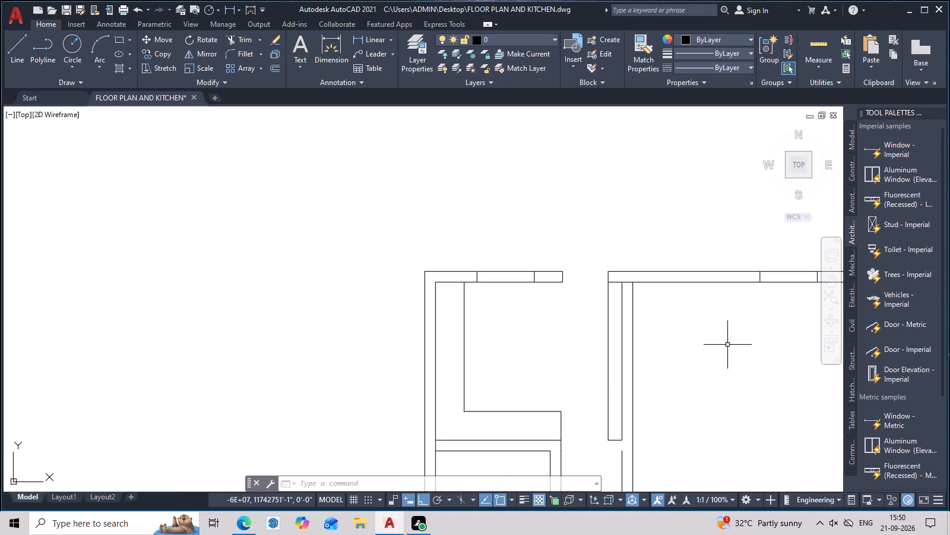
middle_drag(617, 370, 644, 170)
scroll(660, 322, up, 2)
middle_drag(658, 312, 625, 396)
key(Escape)
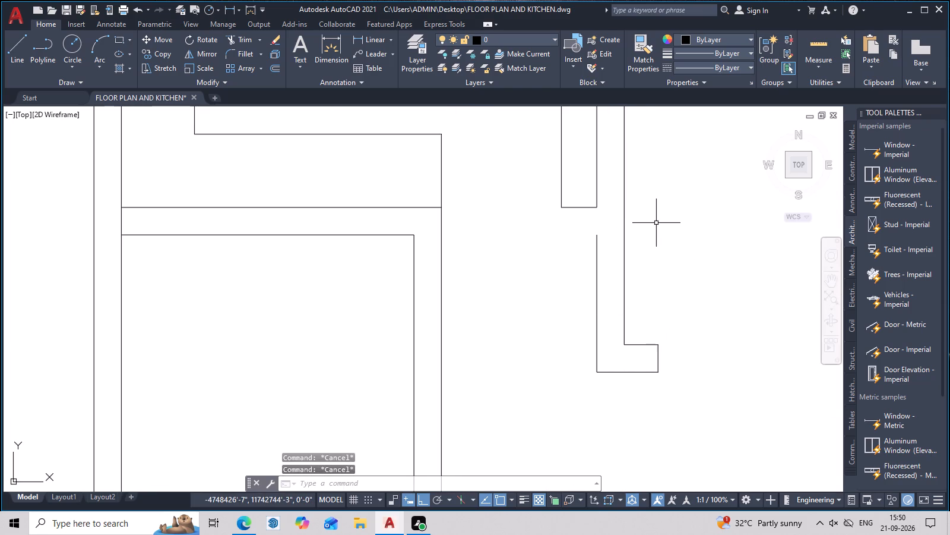
text(EX)
key(space)
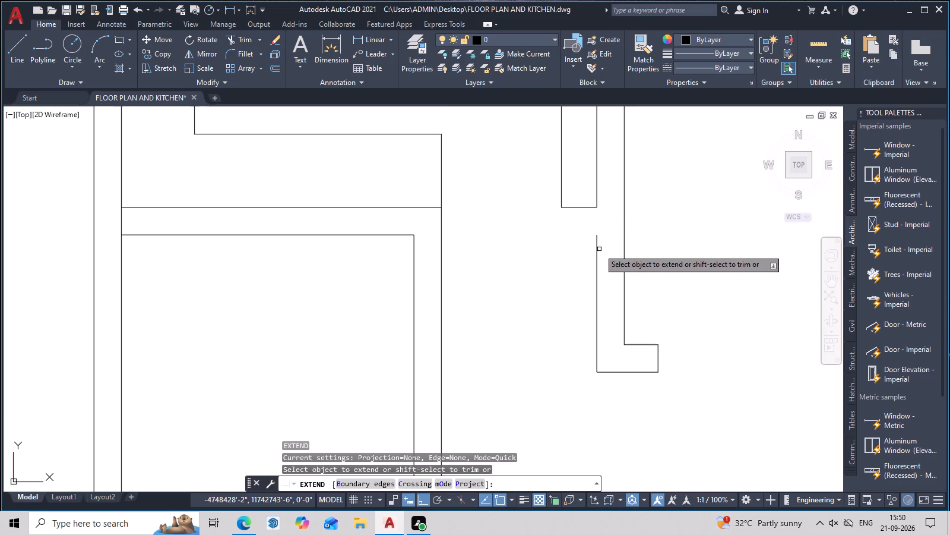
click(601, 250)
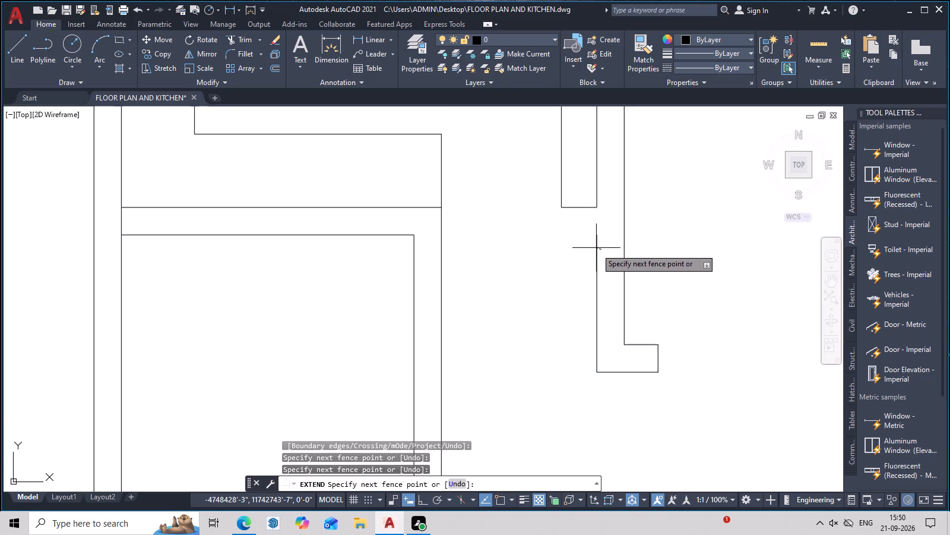
click(591, 250)
key(Escape)
Extend the inner top and bottom wall lines of the middle-left room to the outer face of its right wall.
scroll(646, 250, down, 5)
middle_drag(659, 253, 621, 270)
scroll(619, 270, up, 2)
middle_drag(629, 287, 635, 263)
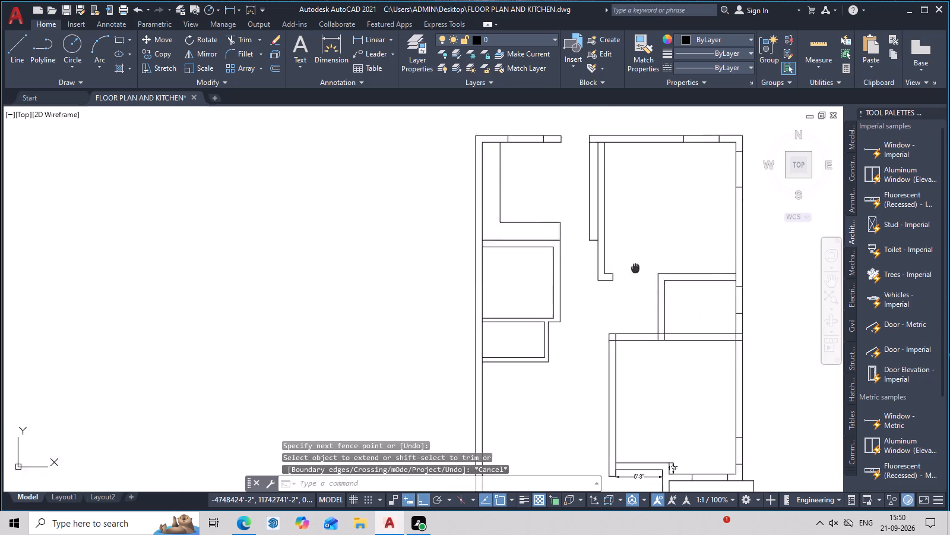
middle_drag(635, 263, 637, 241)
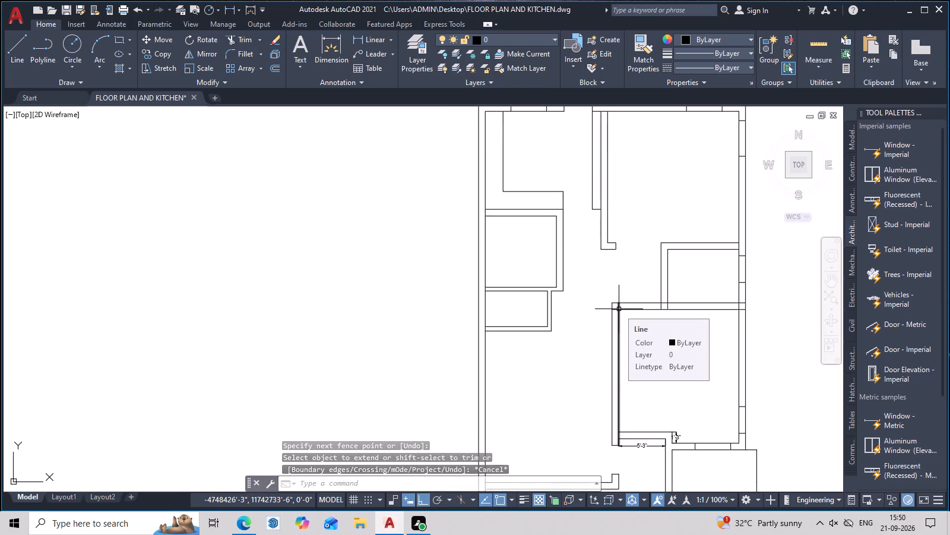
scroll(572, 260, up, 2)
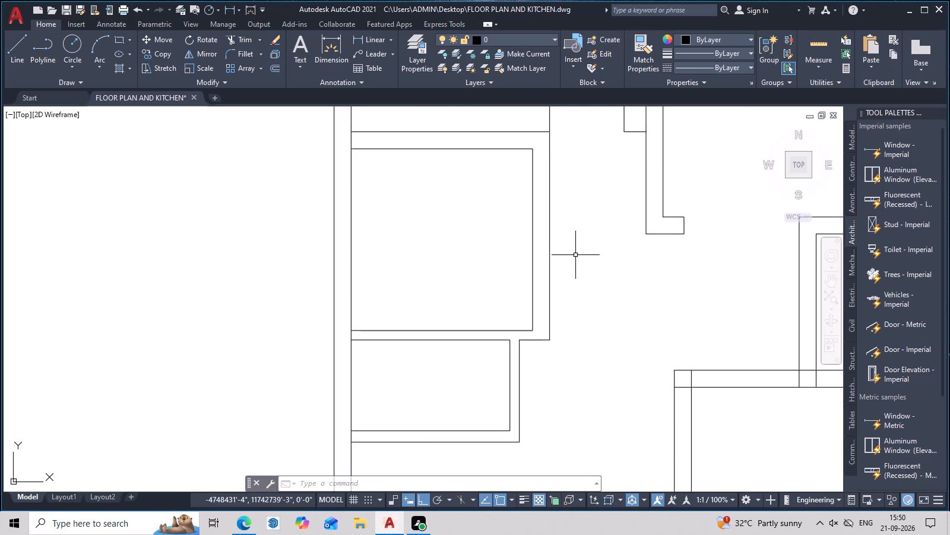
middle_drag(560, 258, 564, 247)
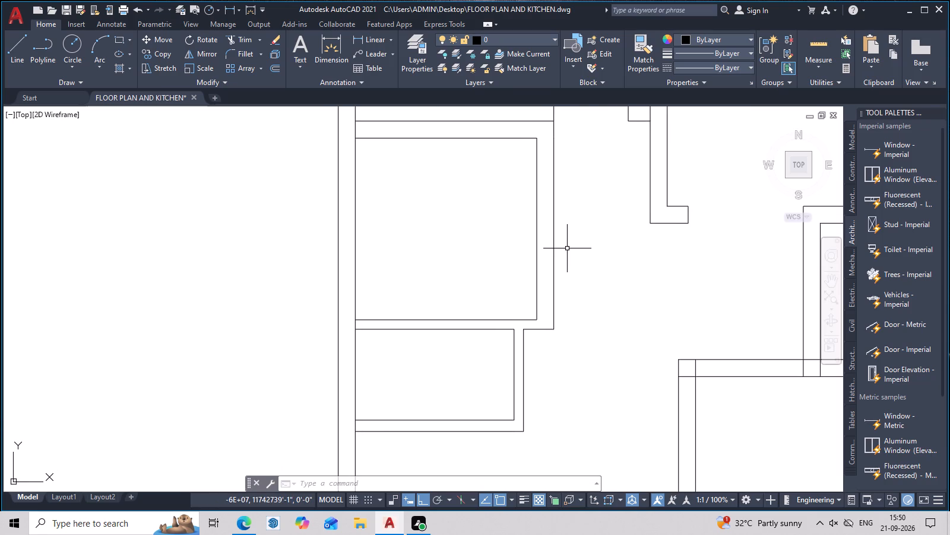
key(Escape)
key(e)
key(x)
key(space)
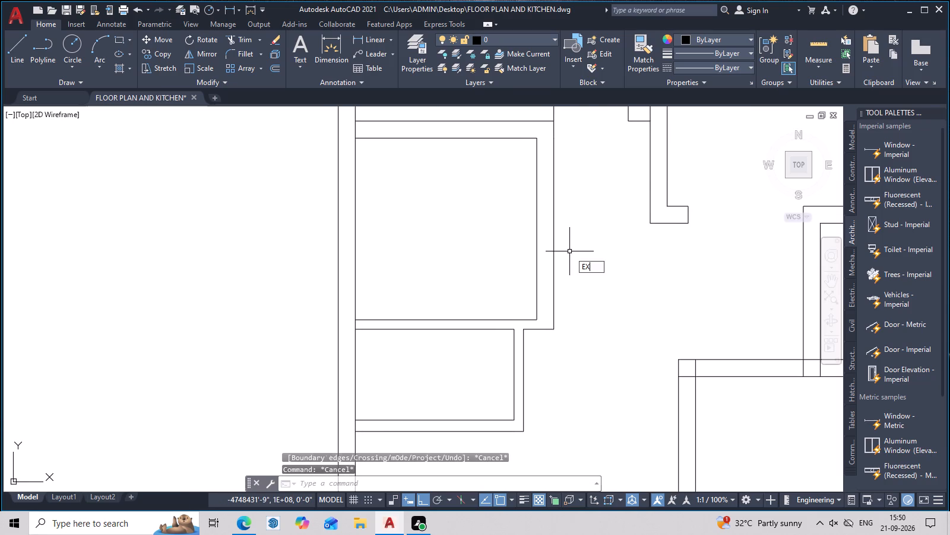
click(525, 139)
click(530, 322)
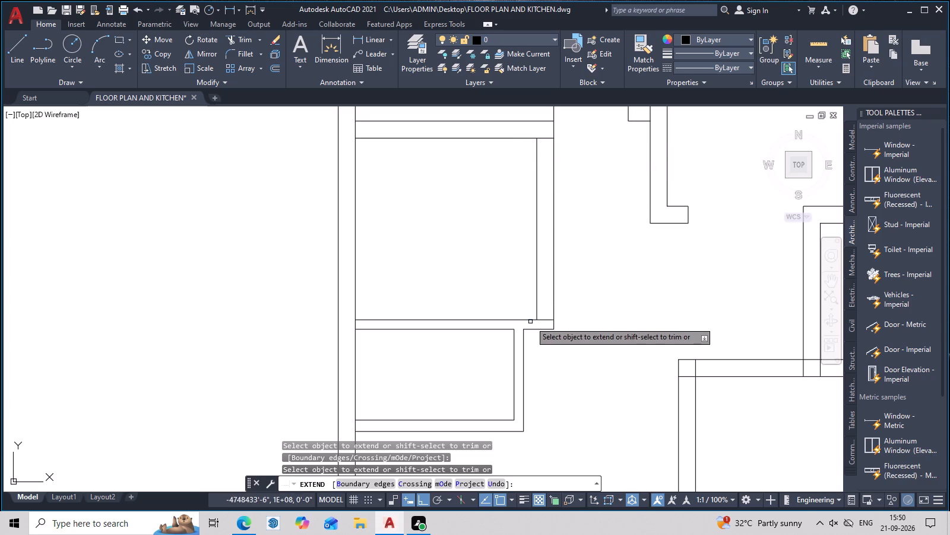
click(531, 320)
key(Escape)
Trim both vertical lines of the middle-left room's right wall between its top and bottom walls.
text(TR)
key(space)
drag(672, 313, 648, 341)
drag(600, 238, 483, 235)
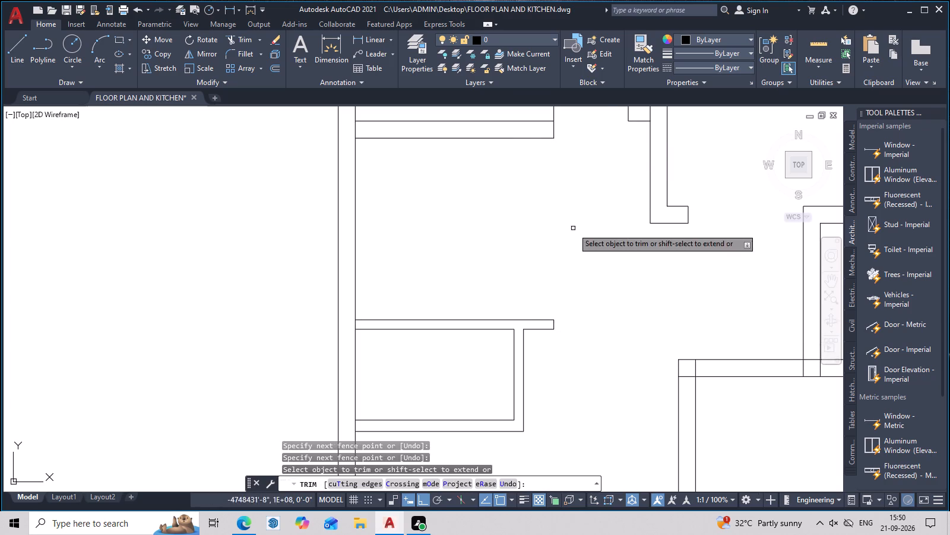
scroll(573, 231, down, 2)
middle_drag(583, 241, 582, 285)
scroll(582, 285, down, 1)
middle_drag(578, 308, 587, 257)
scroll(583, 284, up, 2)
middle_drag(582, 290, 581, 332)
key(Escape)
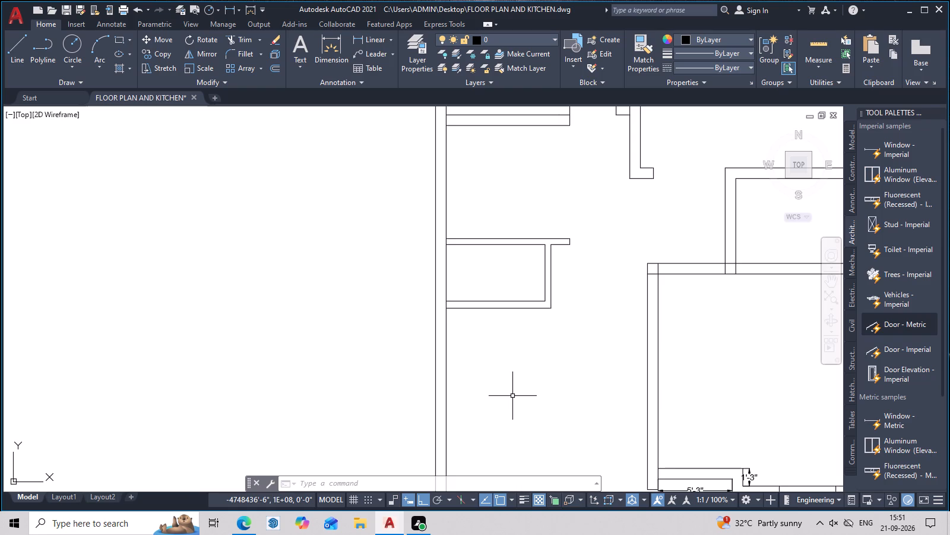
Draw two short lines across the small left room's right wall, near its bottom and top, to mark an opening.
scroll(570, 265, up, 1)
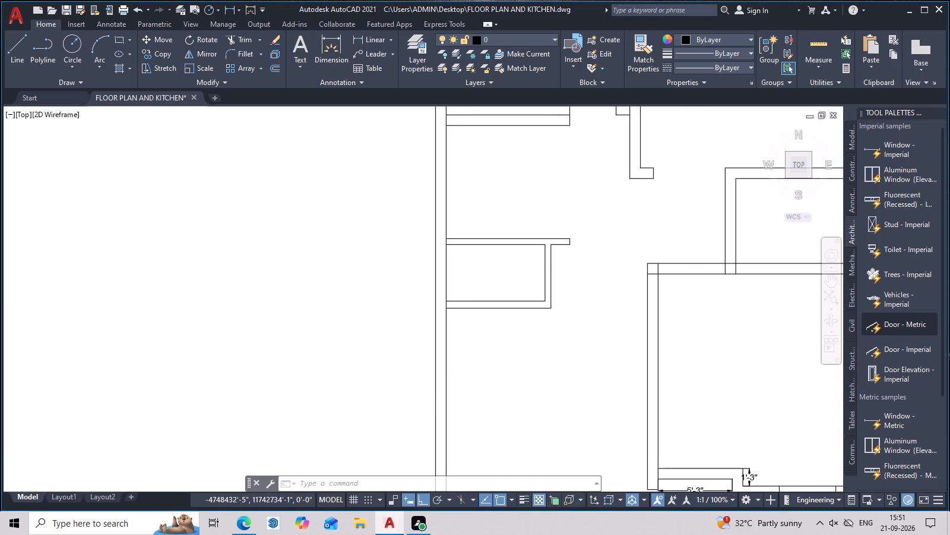
key(l)
key(space)
scroll(563, 289, up, 3)
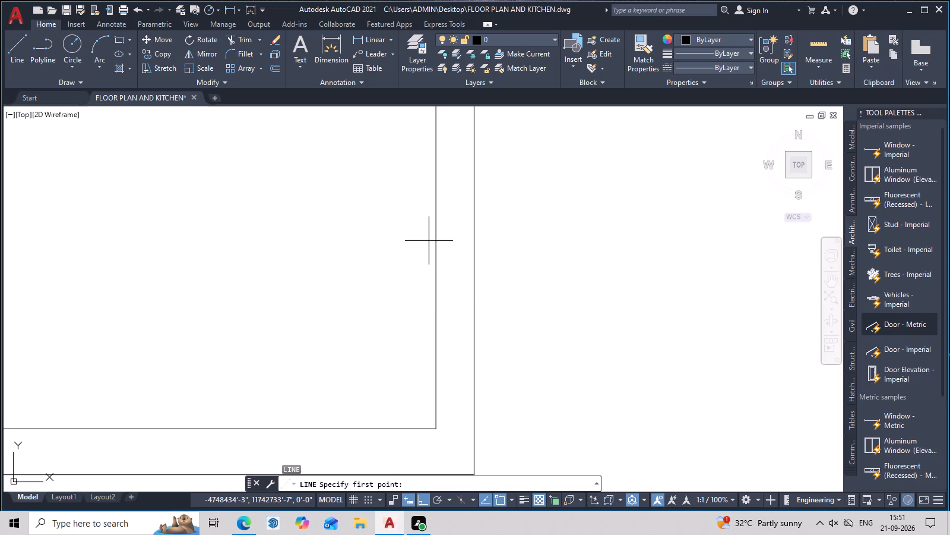
scroll(861, 189, down, 3)
middle_drag(597, 259, 573, 360)
scroll(494, 343, down, 2)
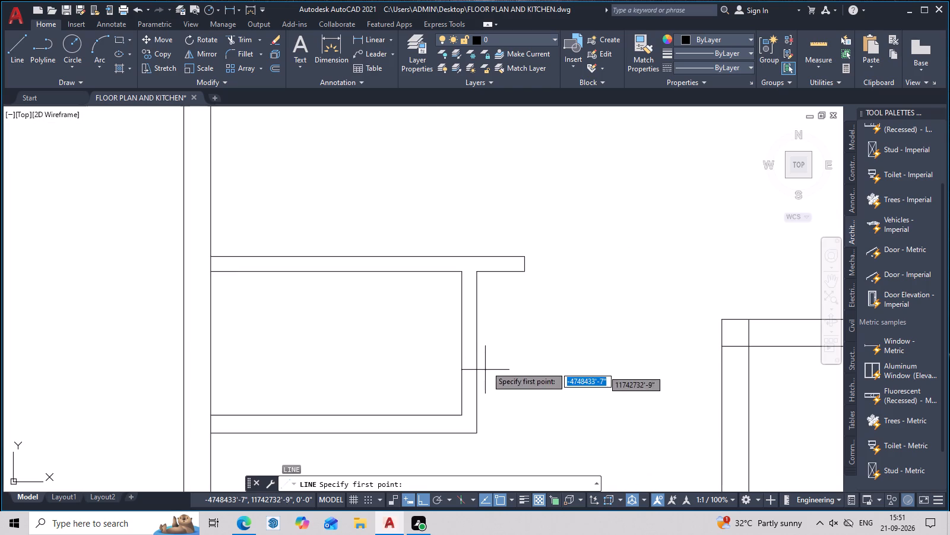
scroll(489, 359, up, 1)
click(448, 396)
click(473, 397)
key(space)
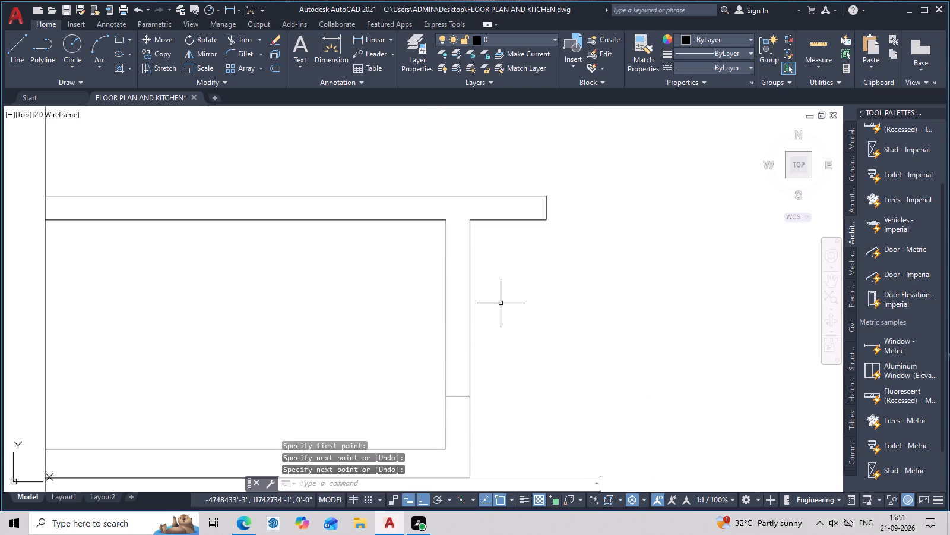
text(L)
key(space)
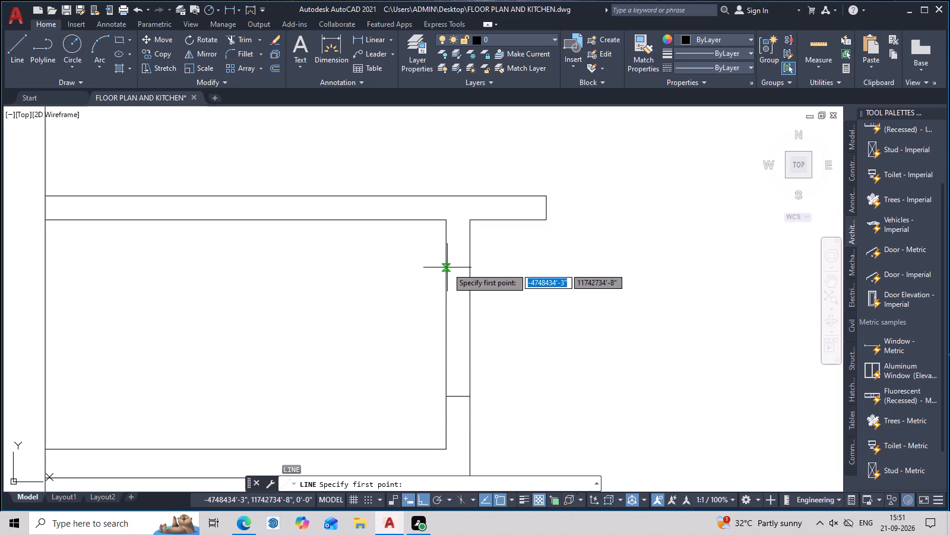
click(447, 267)
click(471, 265)
key(Escape)
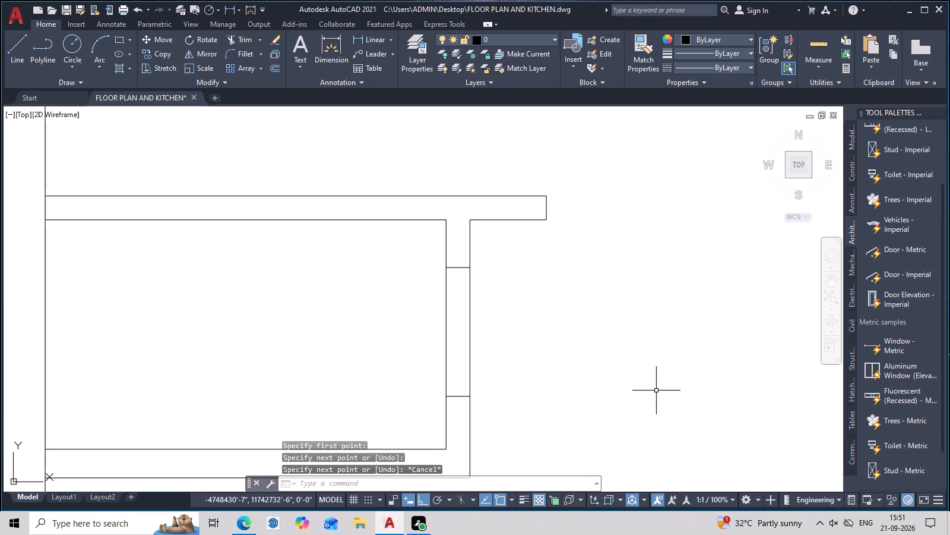
Trim both wall faces between the two marks to open the small left room's right wall.
text(TR)
key(space)
drag(544, 339, 350, 333)
Trim the overlapping inner wall lines at the upper-left corner of the large middle-right room.
scroll(493, 338, down, 3)
middle_drag(535, 344, 536, 366)
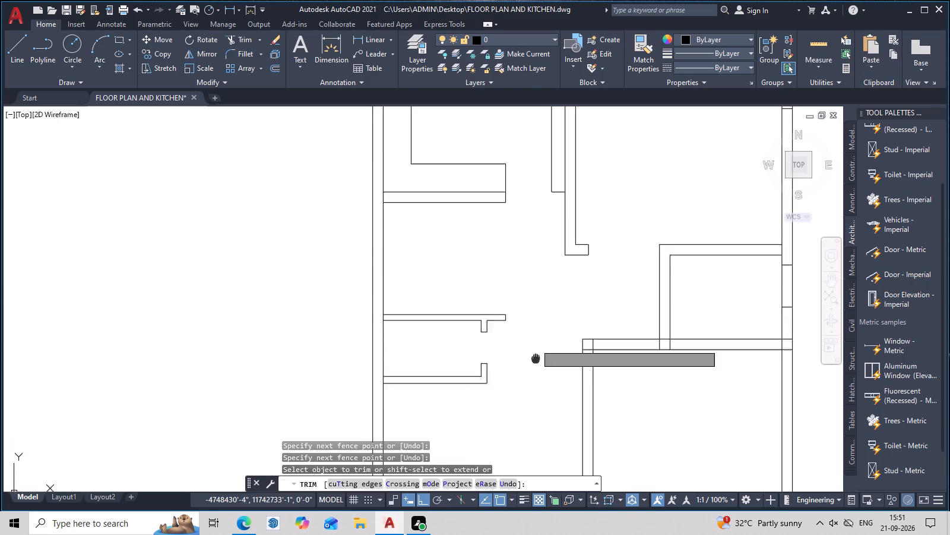
middle_drag(536, 366, 536, 385)
middle_drag(540, 372, 568, 252)
scroll(636, 246, up, 5)
middle_drag(606, 266, 576, 213)
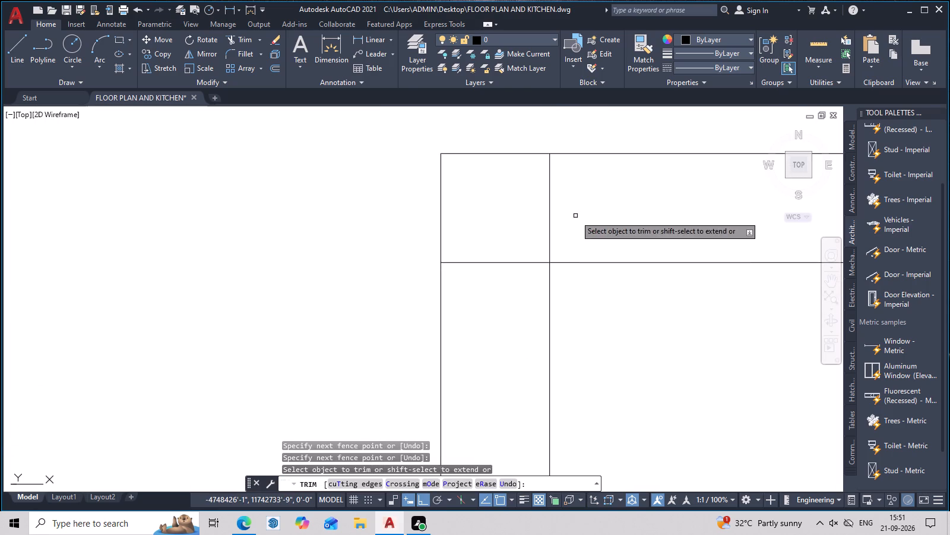
drag(578, 214, 497, 269)
drag(488, 273, 493, 323)
key(Escape)
Draw a short vertical line from the large middle-right room's inner upper-left corner up to the wall's outer line.
scroll(519, 306, down, 5)
middle_drag(560, 395, 561, 381)
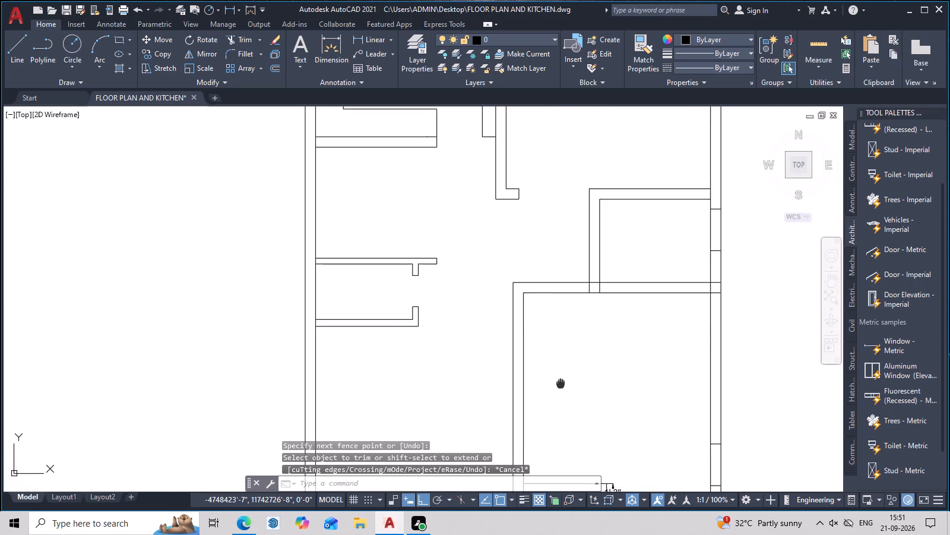
middle_drag(561, 381, 568, 320)
middle_drag(569, 319, 578, 291)
scroll(572, 297, down, 2)
middle_drag(572, 302, 572, 341)
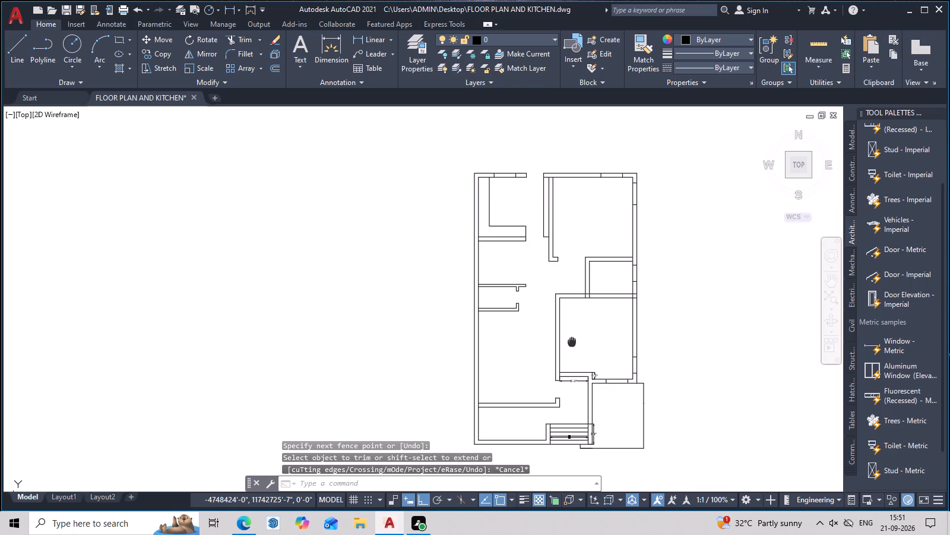
middle_drag(572, 341, 441, 348)
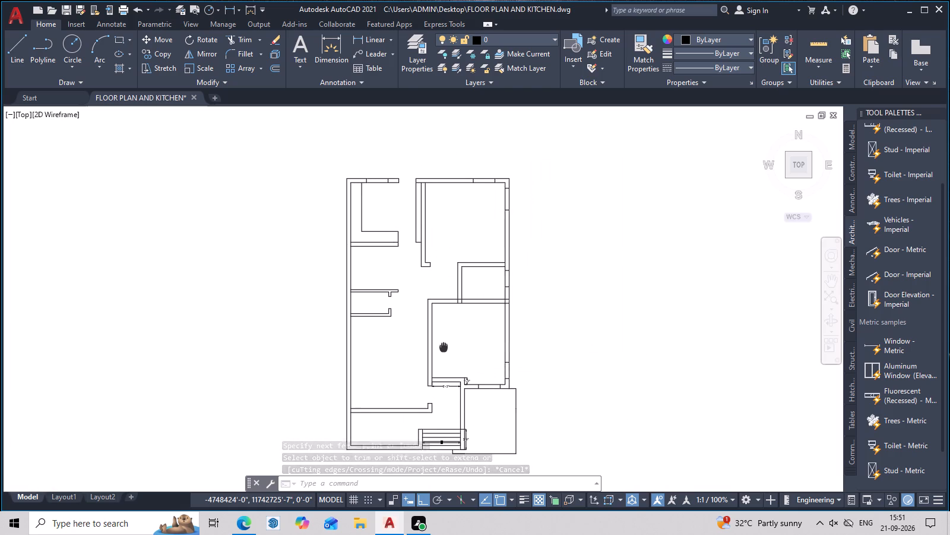
middle_drag(441, 348, 438, 350)
scroll(426, 301, up, 4)
middle_drag(498, 332, 483, 303)
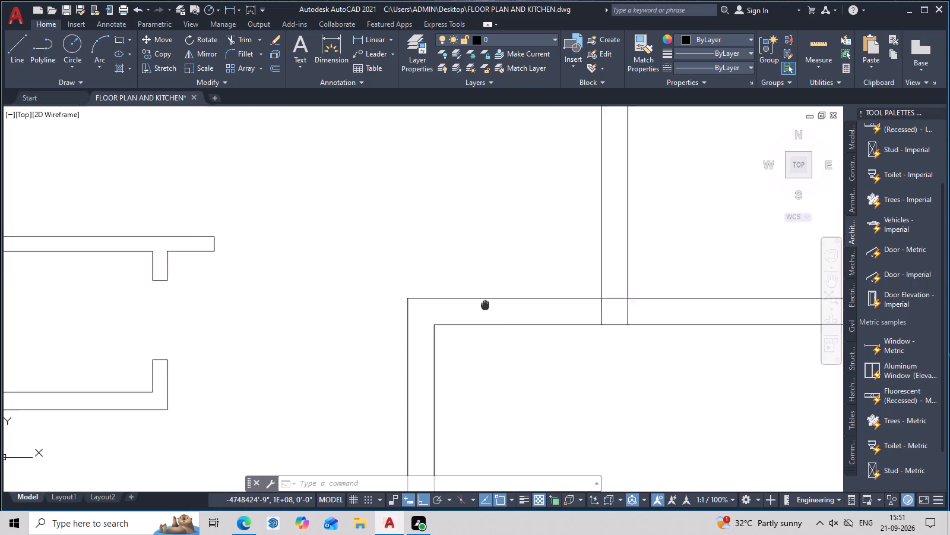
middle_drag(483, 303, 479, 290)
middle_drag(541, 329, 473, 337)
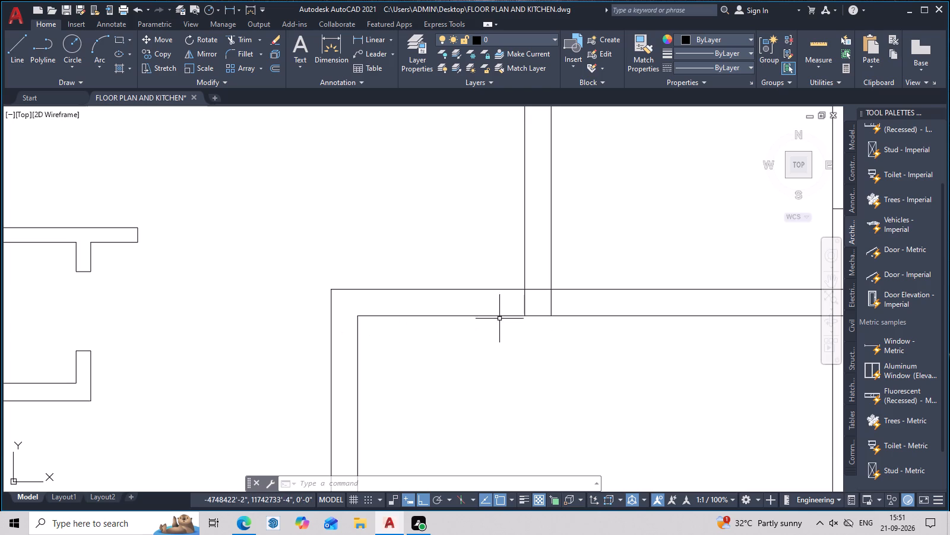
text(L)
key(space)
click(357, 319)
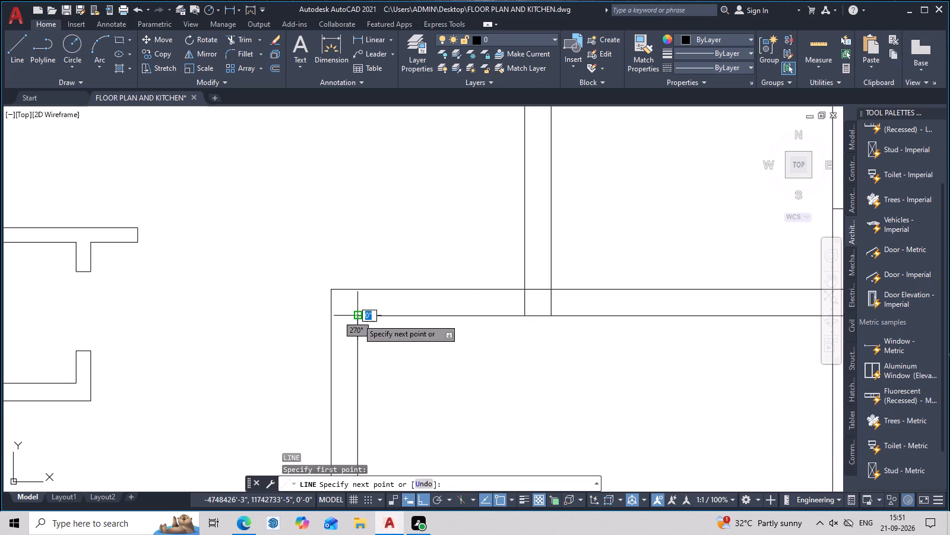
click(357, 289)
key(Escape)
Trim both faces of the large middle-right room's top wall between its upper-left corner and the small right room's left wall.
text(TR)
key(space)
drag(470, 250, 465, 262)
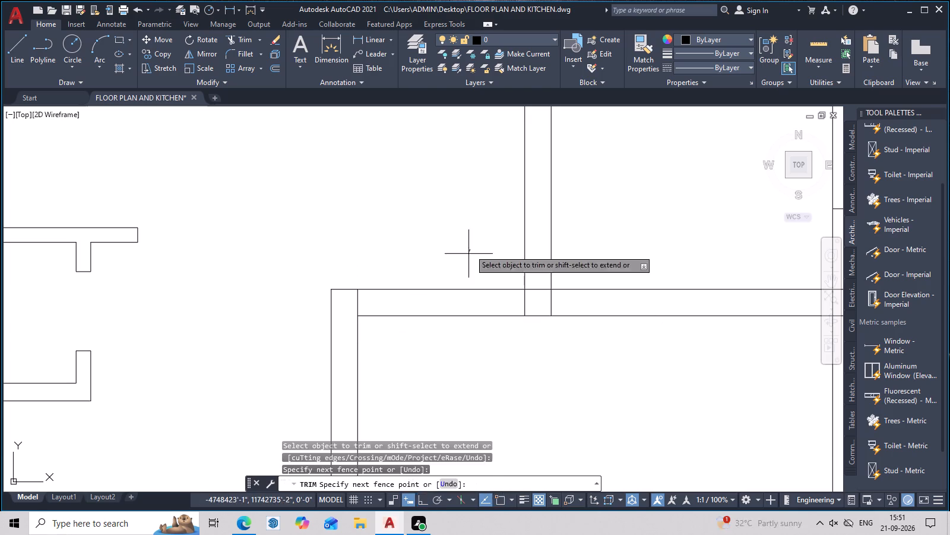
drag(465, 262, 449, 348)
Trim the inner left wall line overlapping the bottom wall at the small right room's lower-left corner.
scroll(473, 324, down, 1)
middle_drag(490, 322, 483, 351)
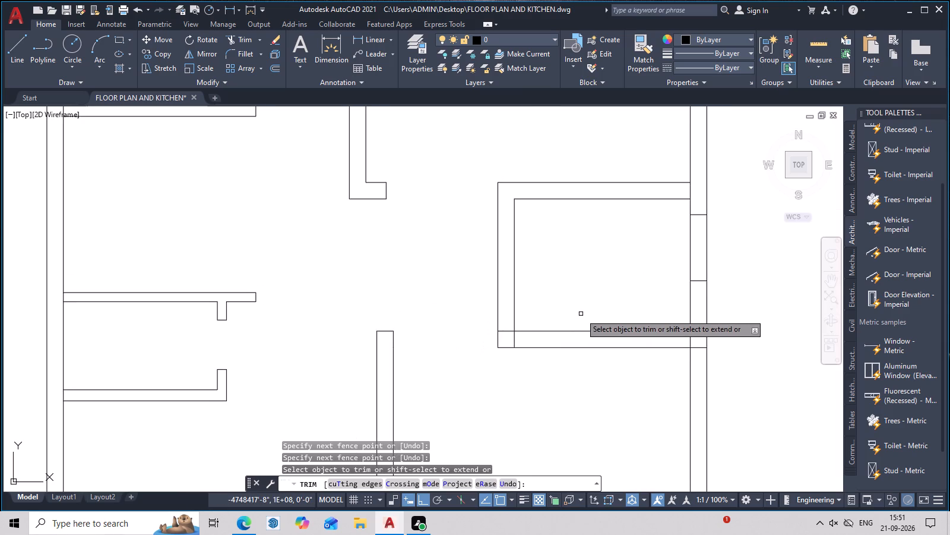
middle_drag(581, 314, 574, 357)
scroll(519, 361, up, 3)
middle_drag(495, 380, 497, 369)
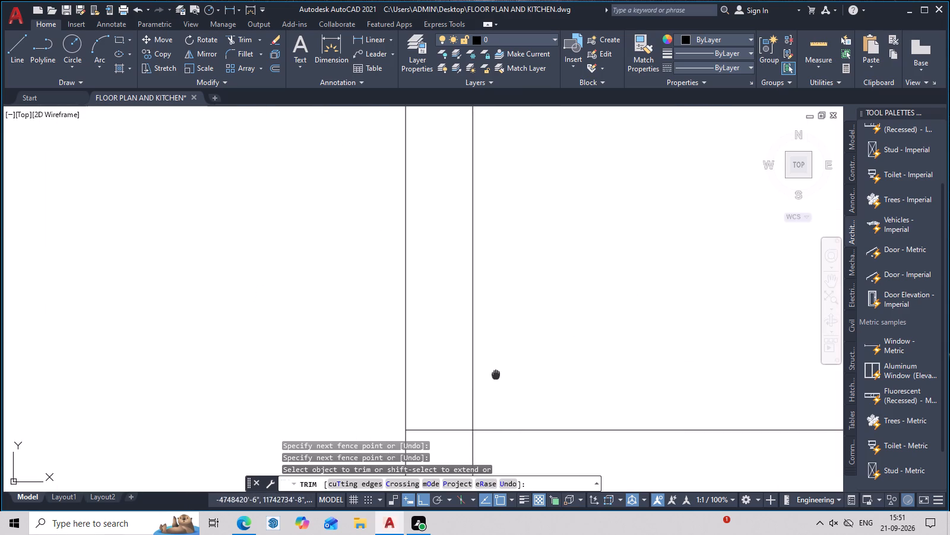
middle_drag(497, 369, 511, 292)
drag(531, 374, 489, 378)
drag(556, 373, 487, 379)
scroll(549, 283, down, 3)
middle_drag(548, 276, 546, 323)
key(Escape)
Draw a short horizontal line across the small right room's left wall, slightly above its mid-height.
text(L)
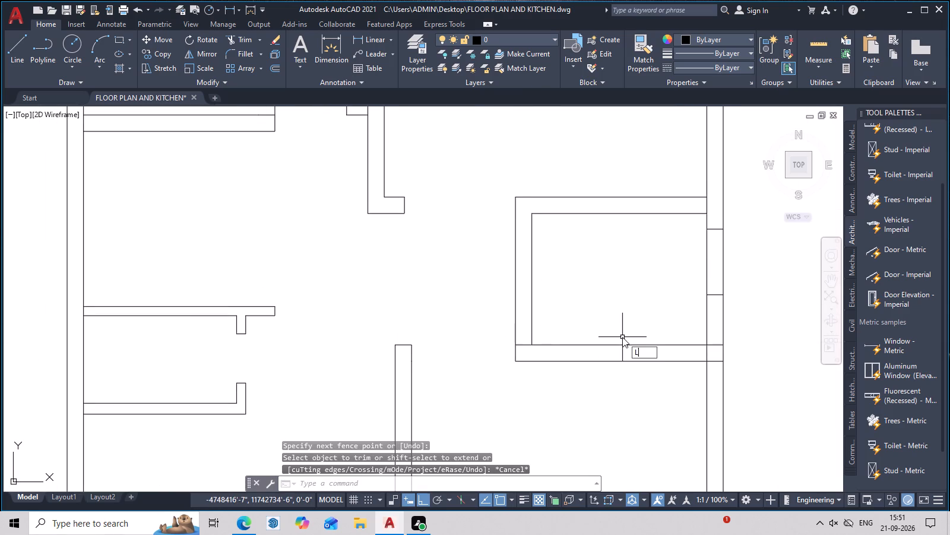
key(space)
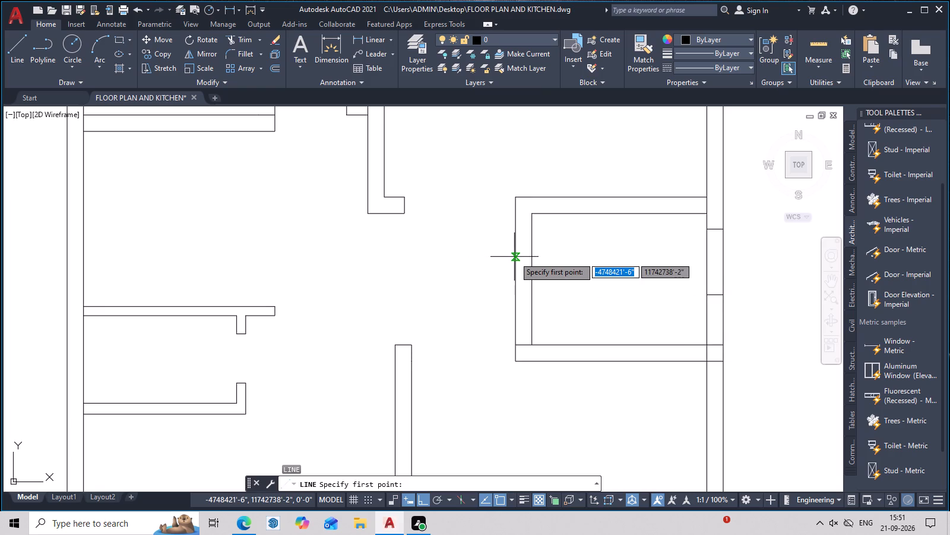
click(514, 262)
click(536, 263)
key(Escape)
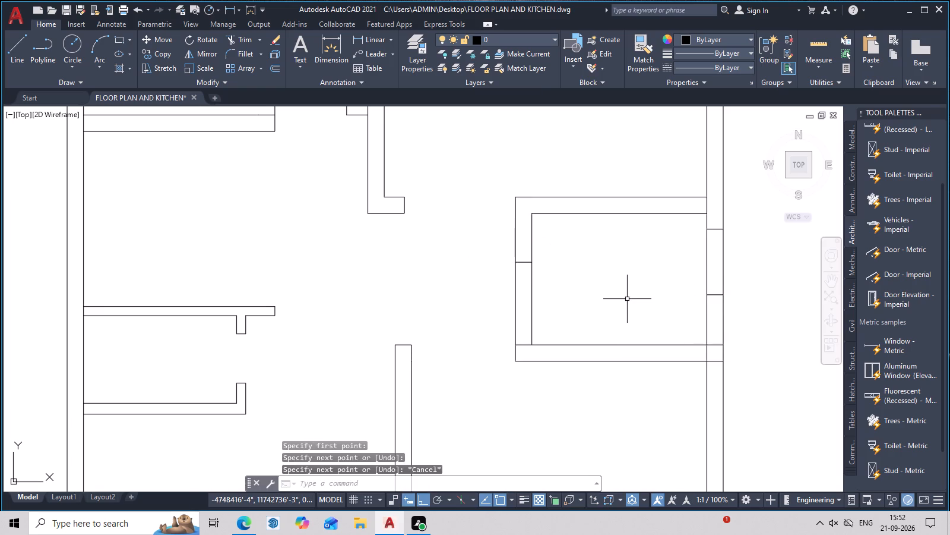
Trim both faces of the small right room's left wall below the short line, down to the bottom wall.
text(TR)
key(space)
drag(579, 304, 492, 319)
scroll(604, 311, down, 3)
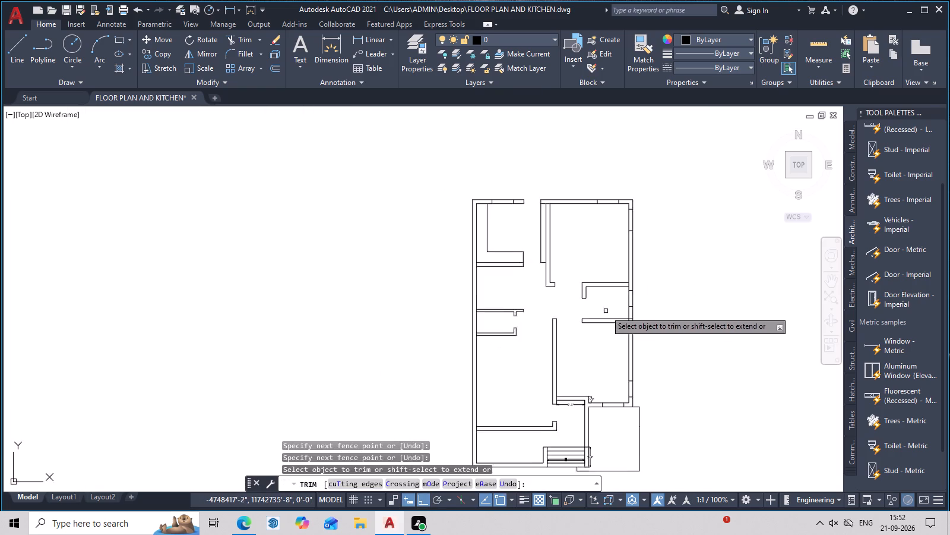
middle_drag(606, 311, 614, 263)
middle_drag(608, 311, 606, 285)
middle_drag(606, 285, 603, 256)
key(Escape)
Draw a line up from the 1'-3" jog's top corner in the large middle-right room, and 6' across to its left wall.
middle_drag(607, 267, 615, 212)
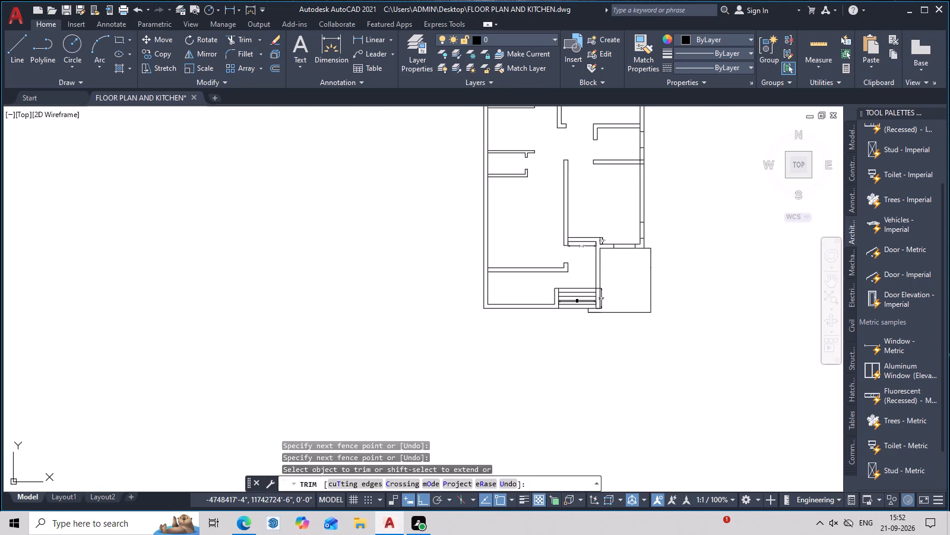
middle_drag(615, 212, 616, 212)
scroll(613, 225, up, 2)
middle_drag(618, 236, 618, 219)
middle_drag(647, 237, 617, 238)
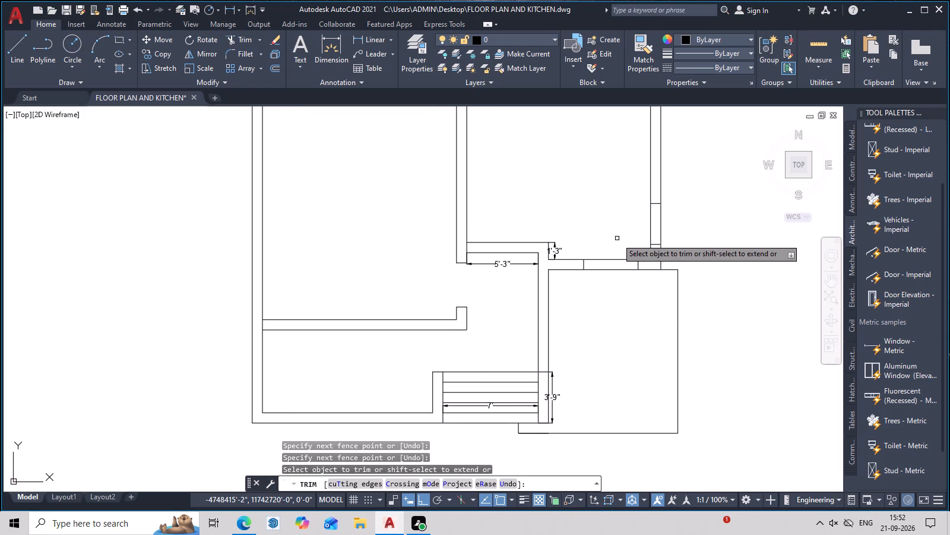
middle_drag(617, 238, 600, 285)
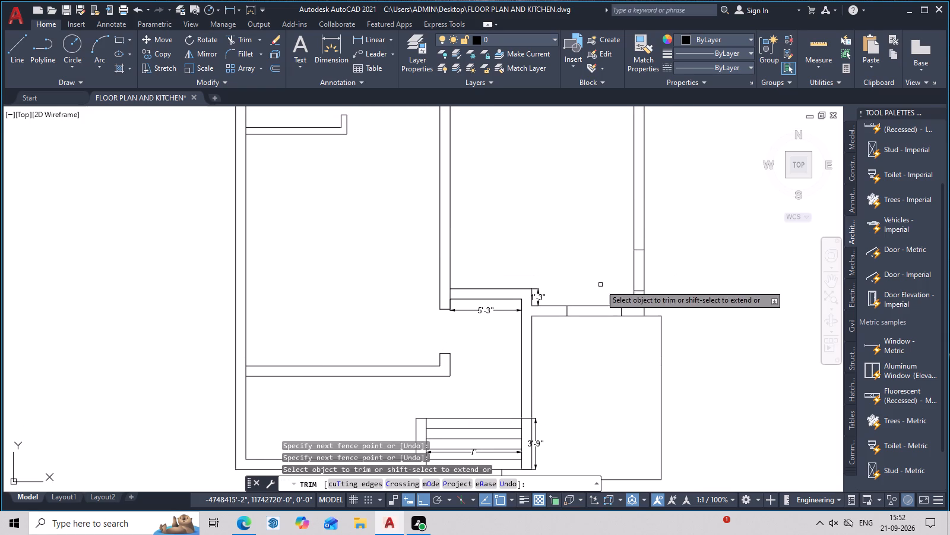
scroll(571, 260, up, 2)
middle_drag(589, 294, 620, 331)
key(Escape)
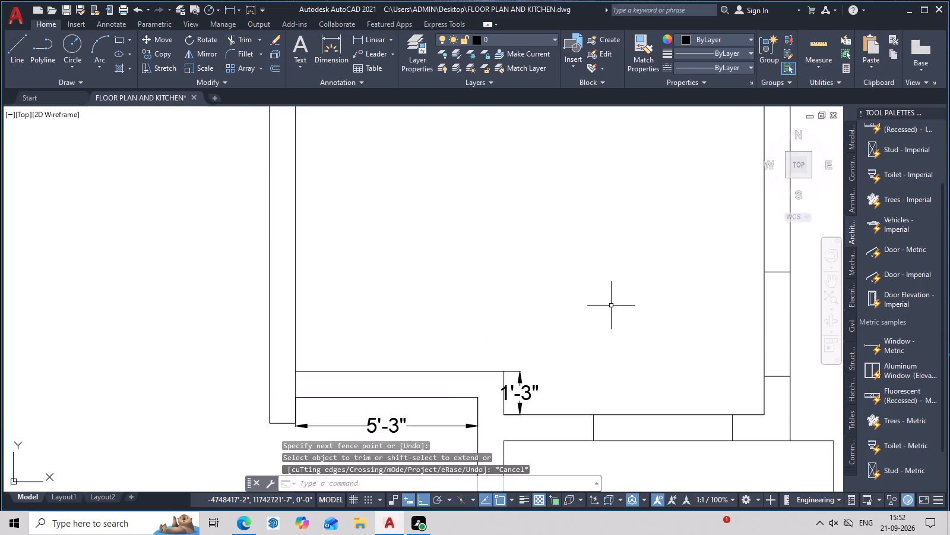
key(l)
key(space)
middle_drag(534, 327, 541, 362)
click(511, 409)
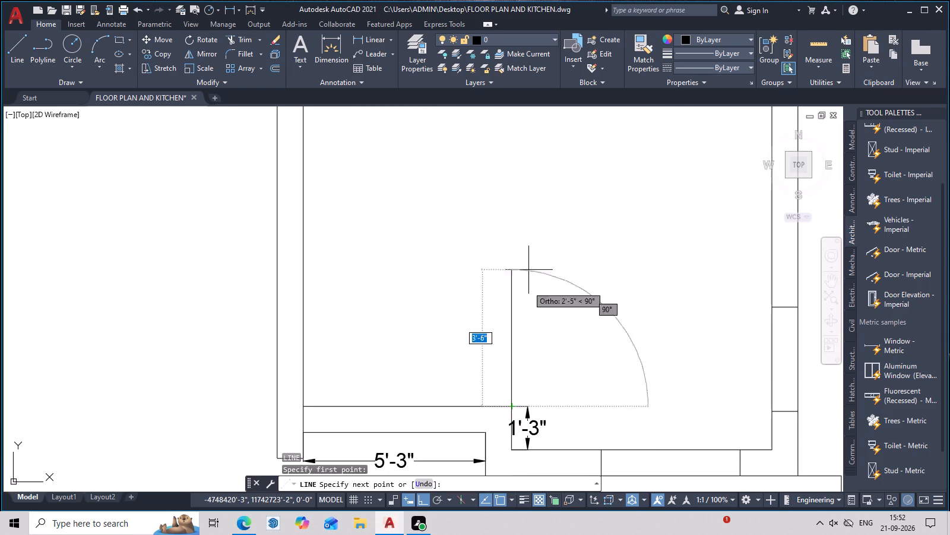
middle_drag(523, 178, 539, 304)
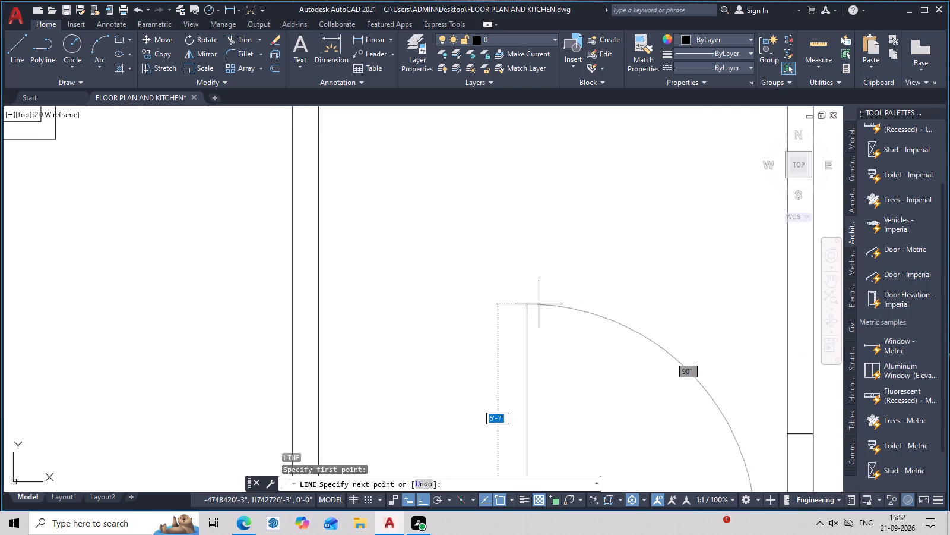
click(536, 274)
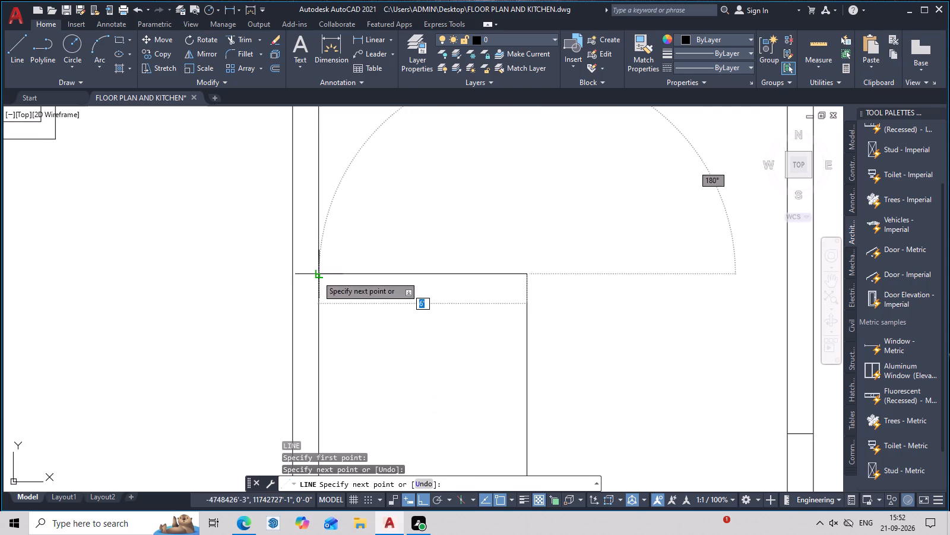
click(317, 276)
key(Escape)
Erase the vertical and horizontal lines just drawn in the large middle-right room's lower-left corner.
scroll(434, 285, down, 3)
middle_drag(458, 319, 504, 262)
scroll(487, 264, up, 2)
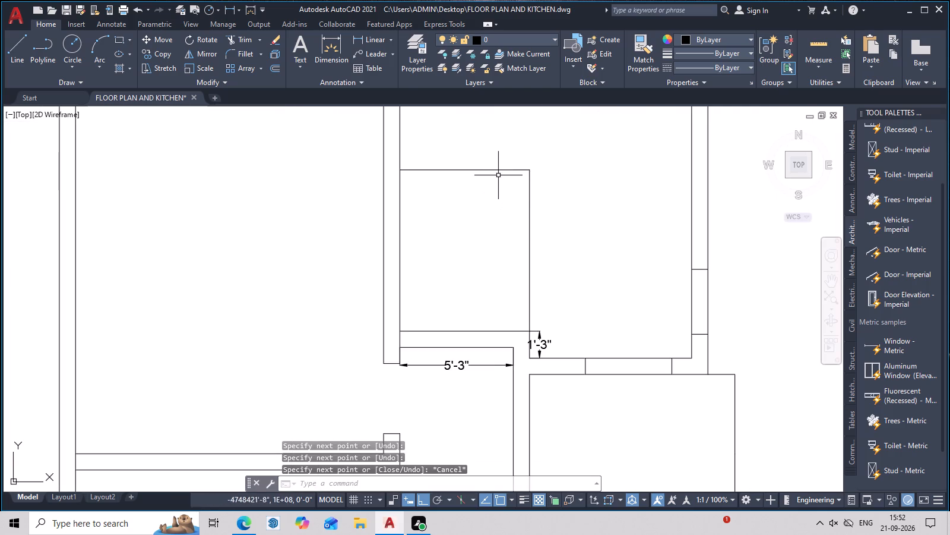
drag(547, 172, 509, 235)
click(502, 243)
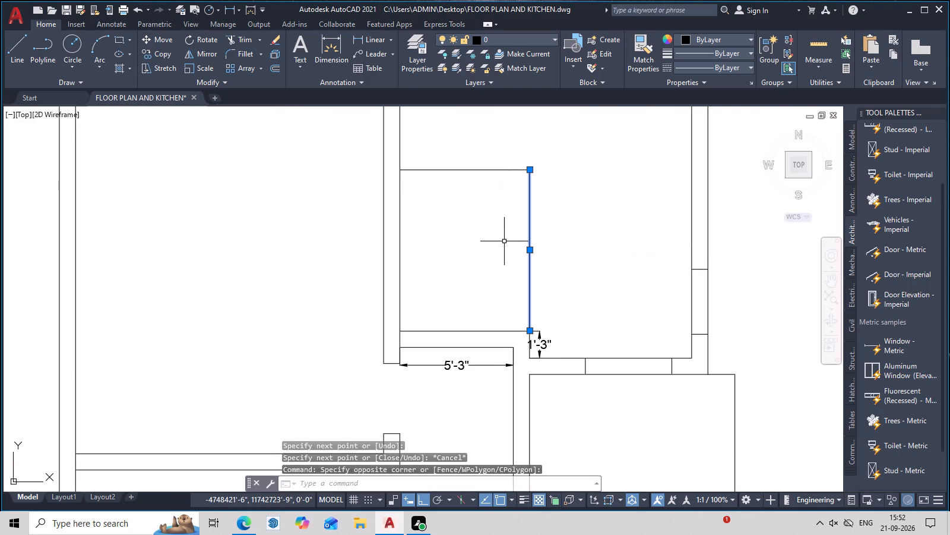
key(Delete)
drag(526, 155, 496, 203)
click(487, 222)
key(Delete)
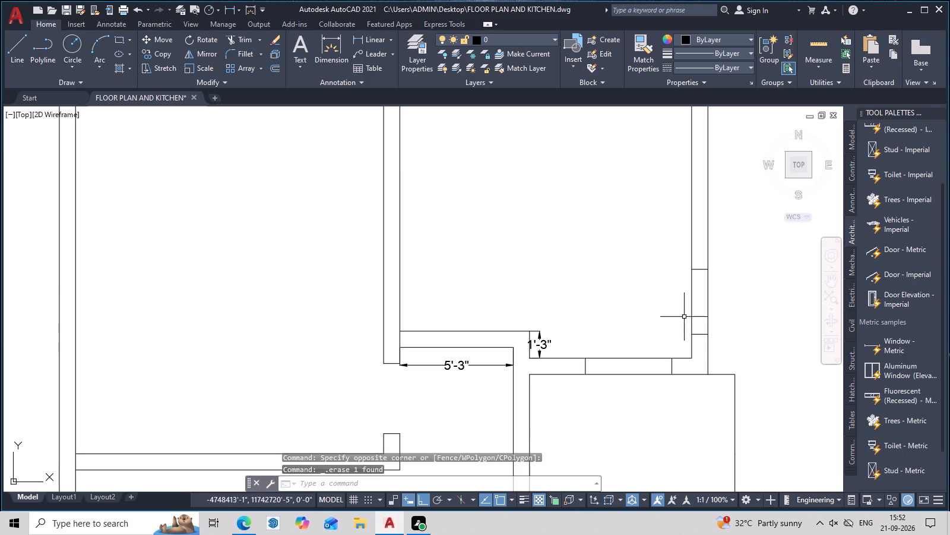
Draw a line about 5' up from the 1'-3" jog's top corner, and 6' across to the large middle-right room's left wall.
text(L)
key(space)
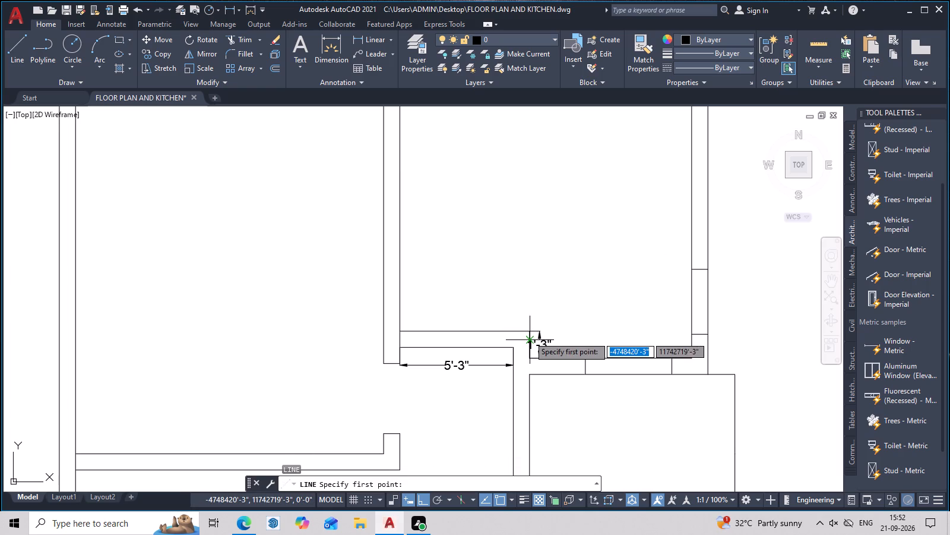
click(529, 330)
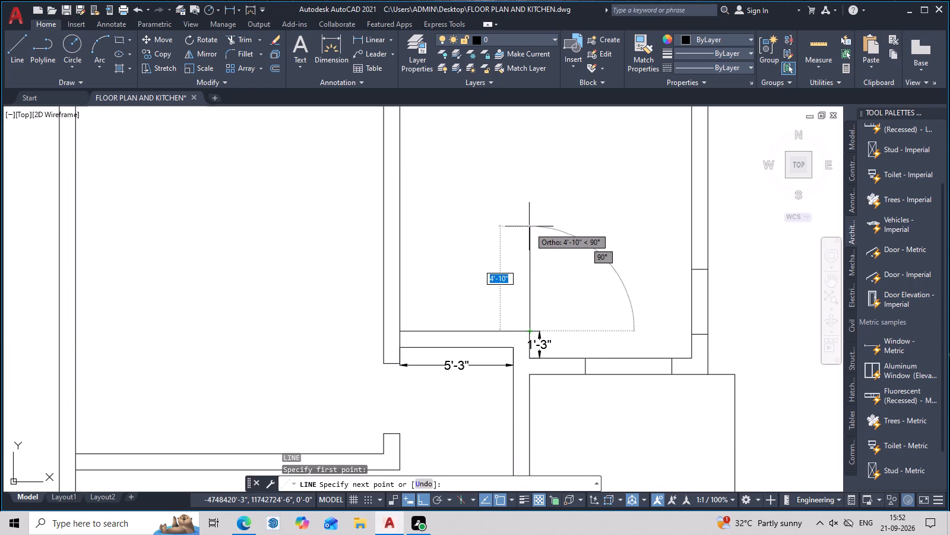
click(529, 222)
click(398, 222)
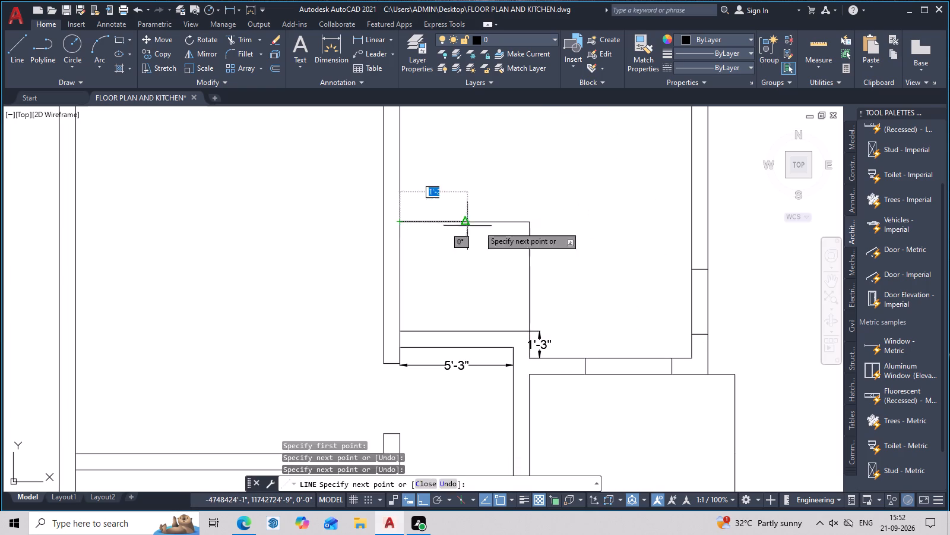
key(Escape)
Draw a small upright rectangle inside the new outline near the left wall, and divide it with a horizontal line at its middle.
middle_drag(536, 253, 582, 217)
text(REC)
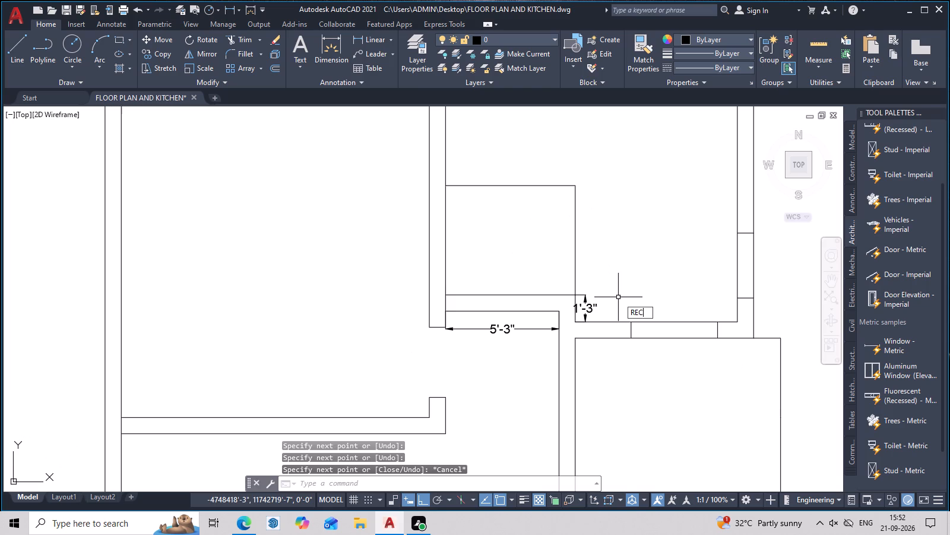
key(space)
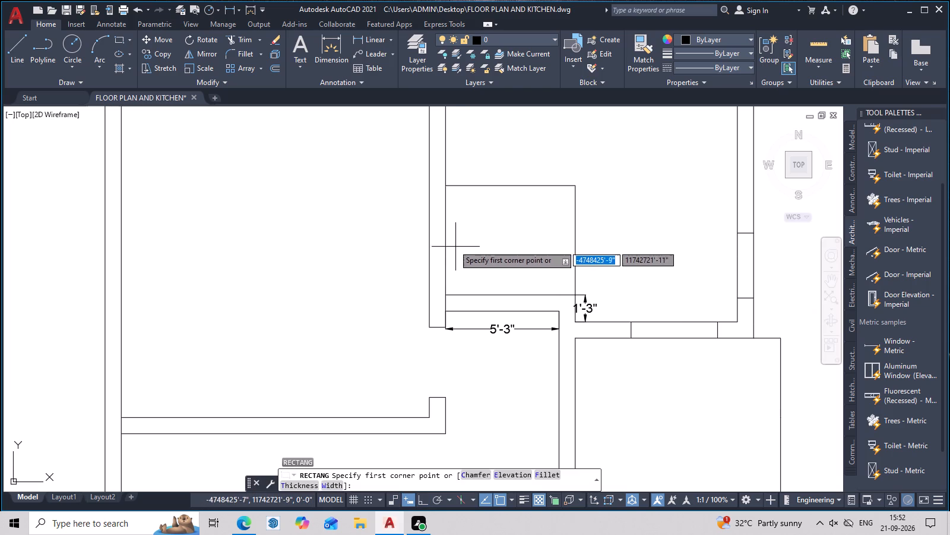
click(466, 215)
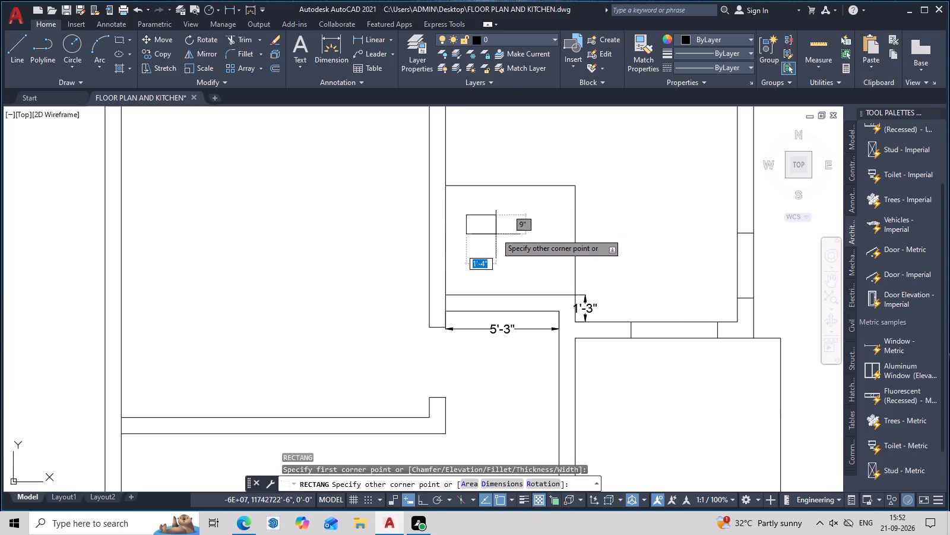
click(484, 262)
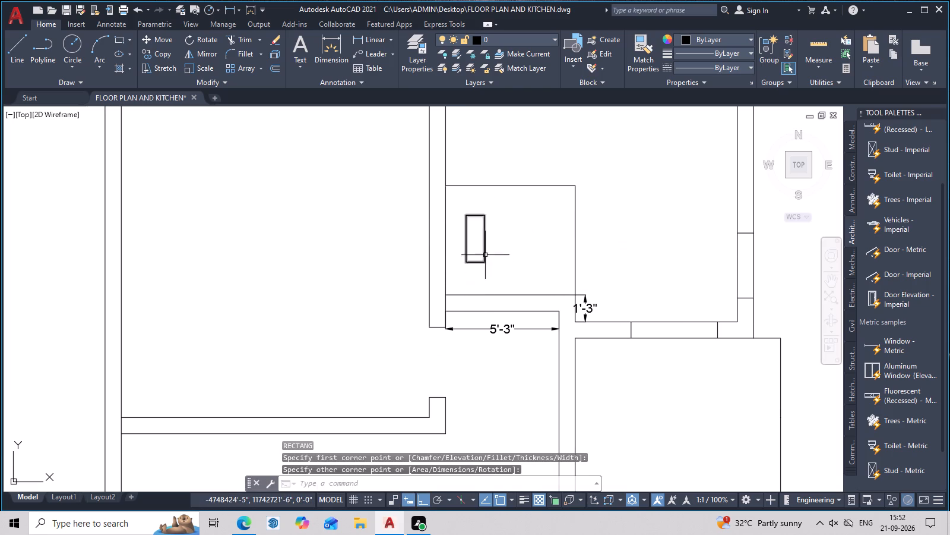
key(l)
key(space)
scroll(509, 212, up, 2)
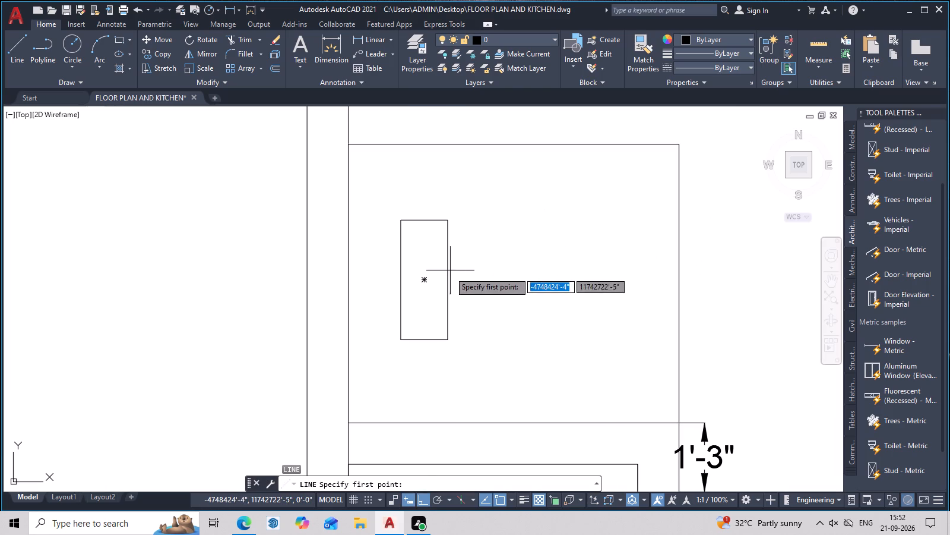
click(448, 278)
click(398, 278)
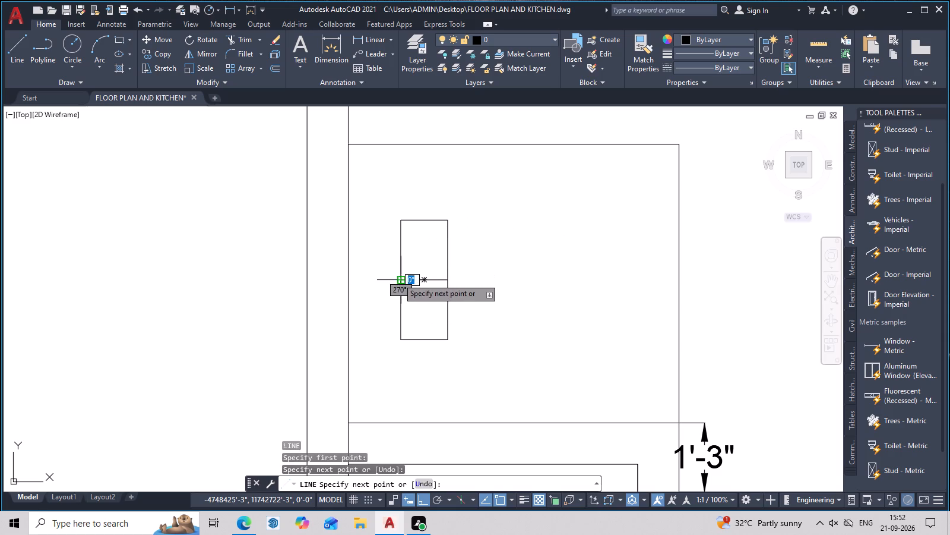
key(Escape)
Move the divided rectangle horizontally so its left edge sits against the large middle-right room's left wall.
drag(505, 227, 402, 317)
click(394, 326)
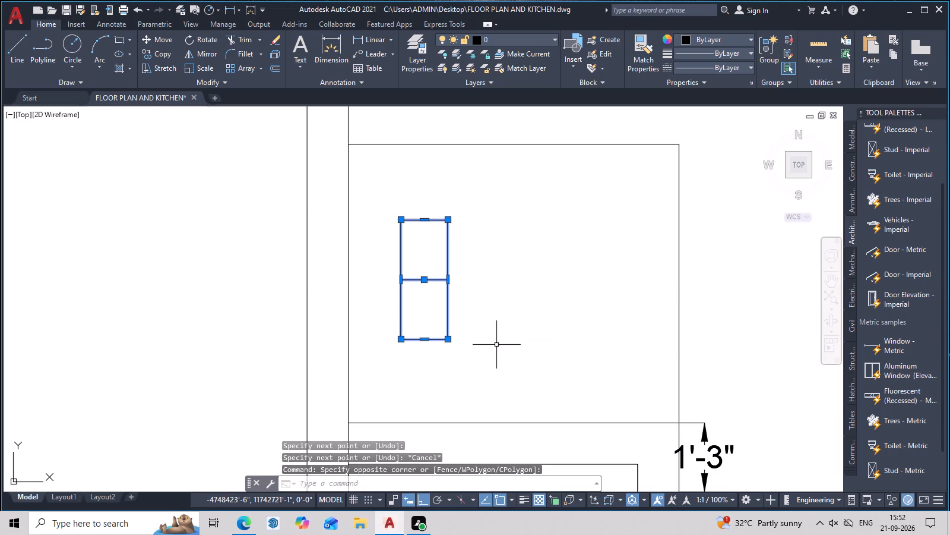
key(m)
key(space)
click(401, 281)
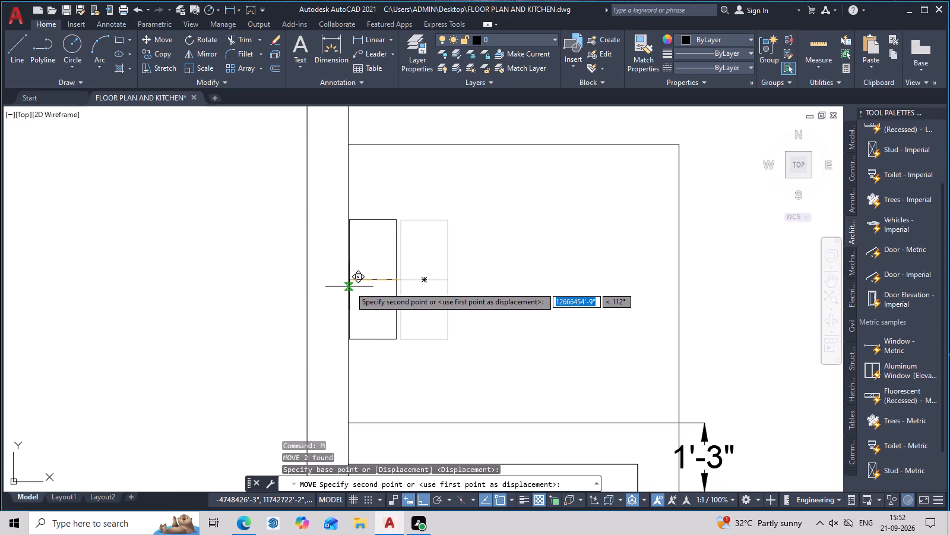
click(348, 287)
scroll(461, 300, down, 2)
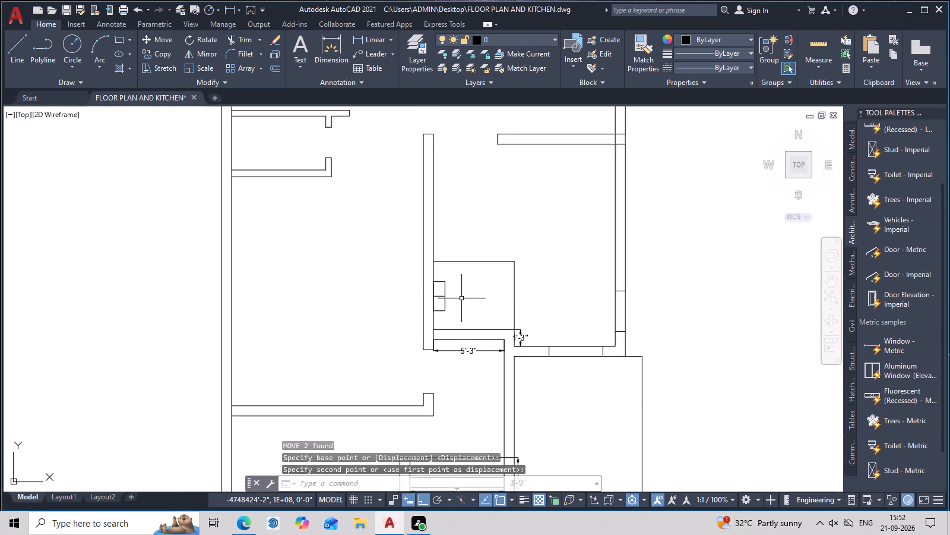
scroll(461, 298, down, 2)
middle_drag(463, 298, 473, 337)
key(Escape)
Look over the whole floor plan and the new outline in the large middle-right room.
scroll(474, 338, up, 3)
middle_drag(485, 328, 554, 218)
scroll(553, 220, down, 2)
middle_drag(558, 239, 540, 418)
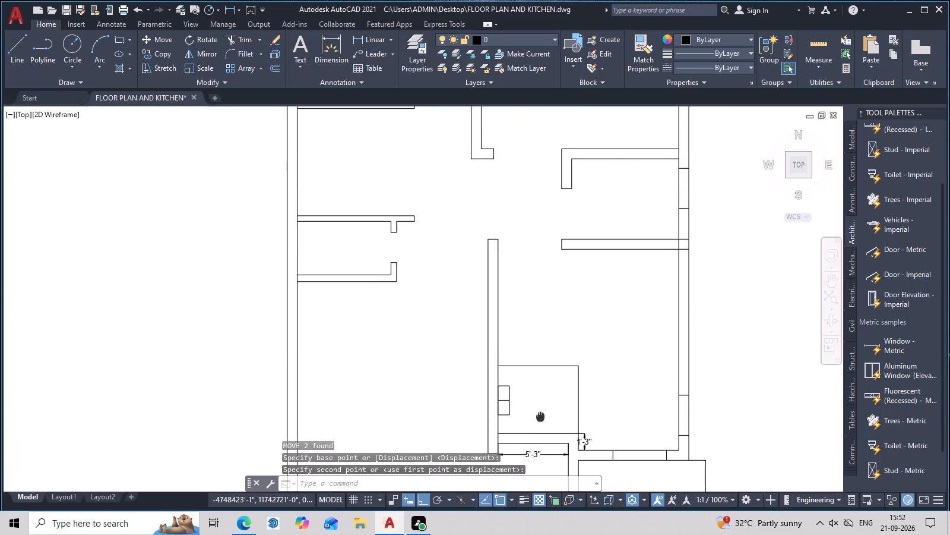
middle_drag(540, 418, 468, 452)
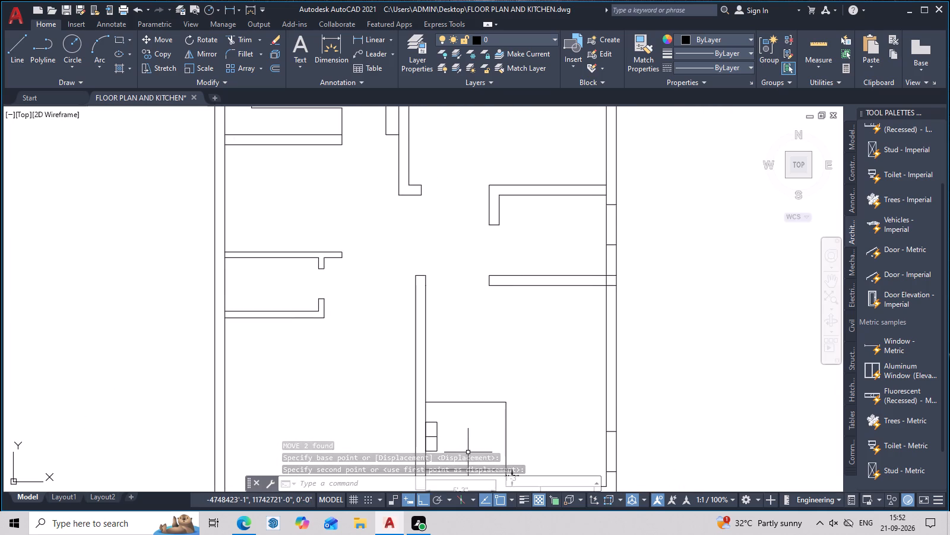
middle_drag(510, 301, 400, 404)
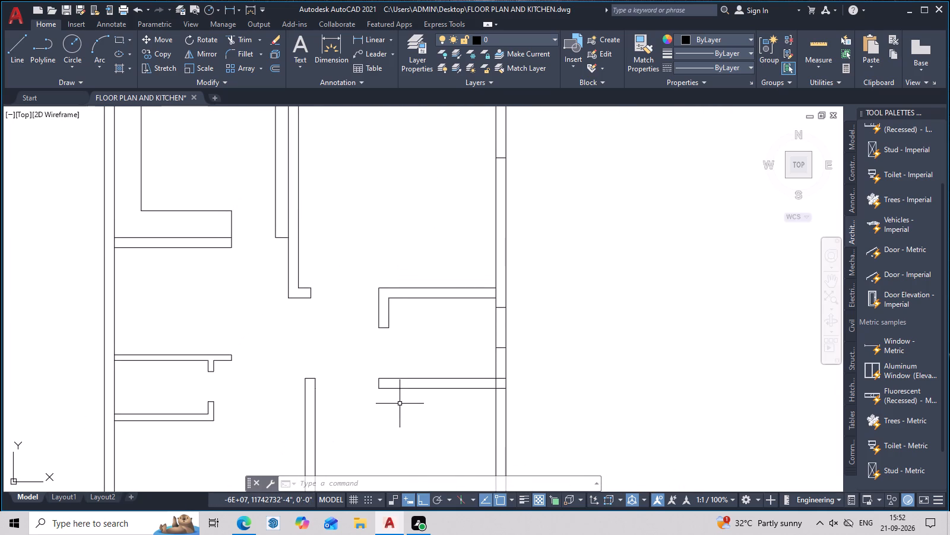
scroll(465, 362, down, 2)
middle_drag(471, 357, 525, 258)
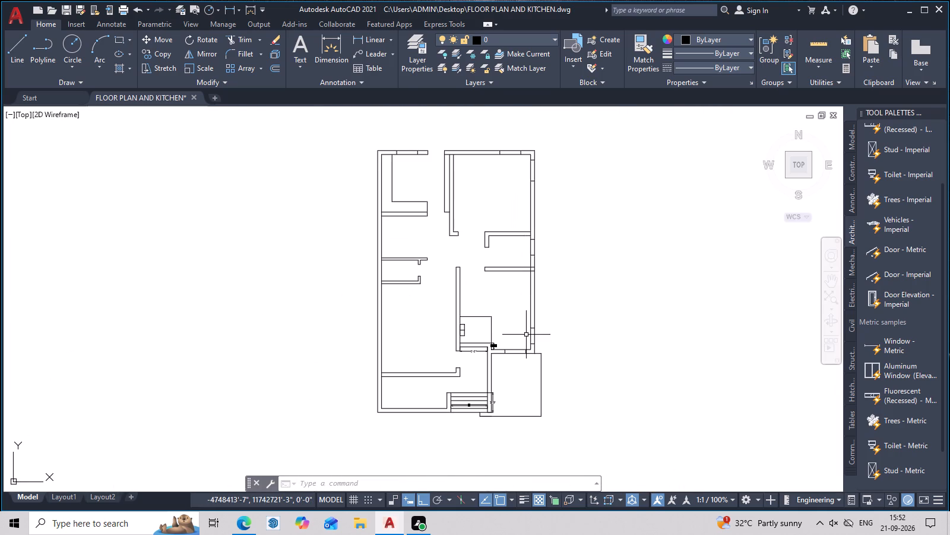
scroll(510, 339, up, 2)
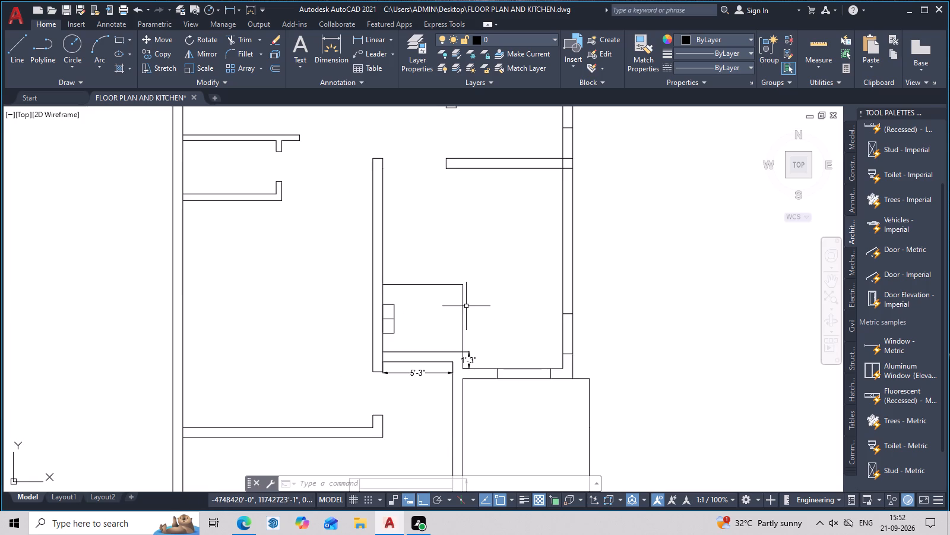
scroll(466, 306, up, 2)
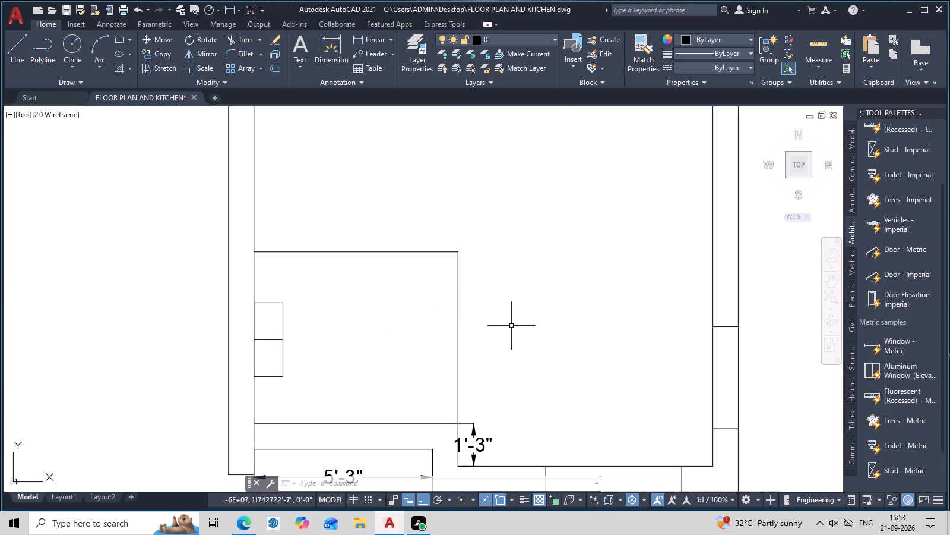
Break the right exterior wall's inner line where it meets the lower face of the large middle-right room's top wall.
scroll(558, 337, down, 3)
middle_drag(558, 337, 565, 265)
middle_drag(565, 265, 499, 291)
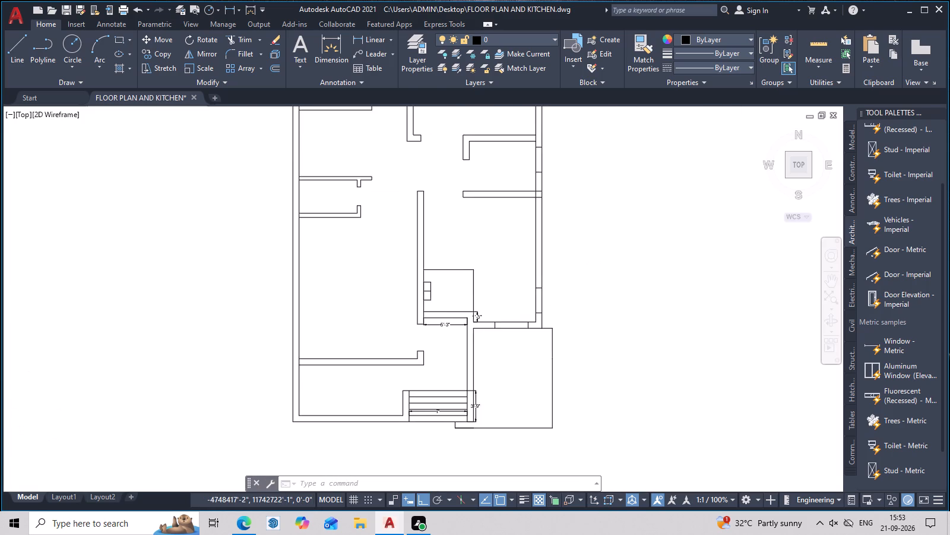
scroll(518, 283, down, 1)
middle_drag(520, 285, 521, 314)
scroll(530, 262, up, 4)
middle_drag(546, 313, 569, 313)
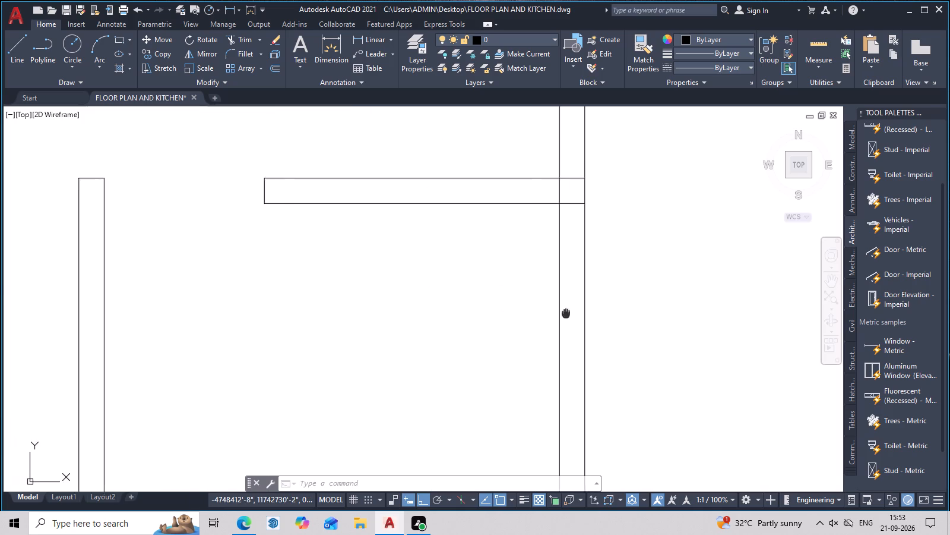
middle_drag(569, 313, 591, 314)
text(BR)
click(641, 338)
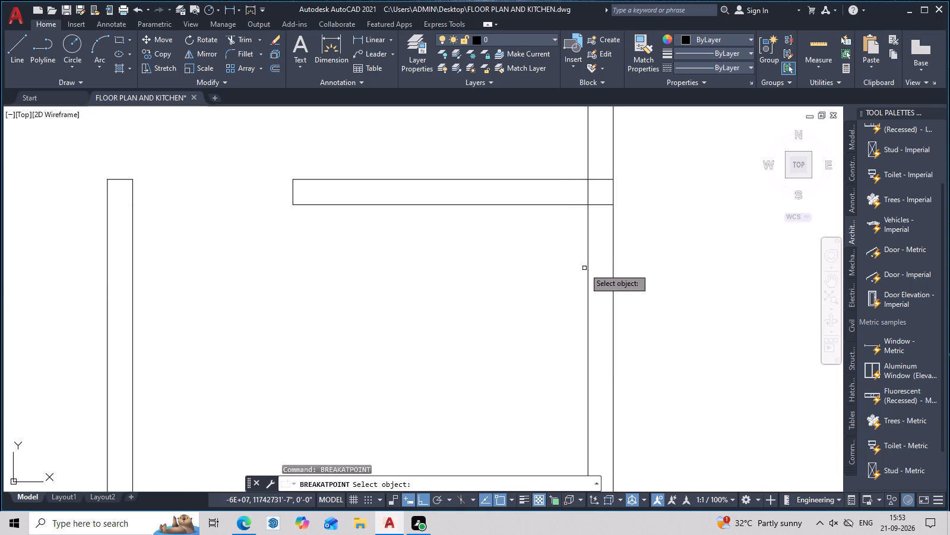
click(587, 268)
click(587, 207)
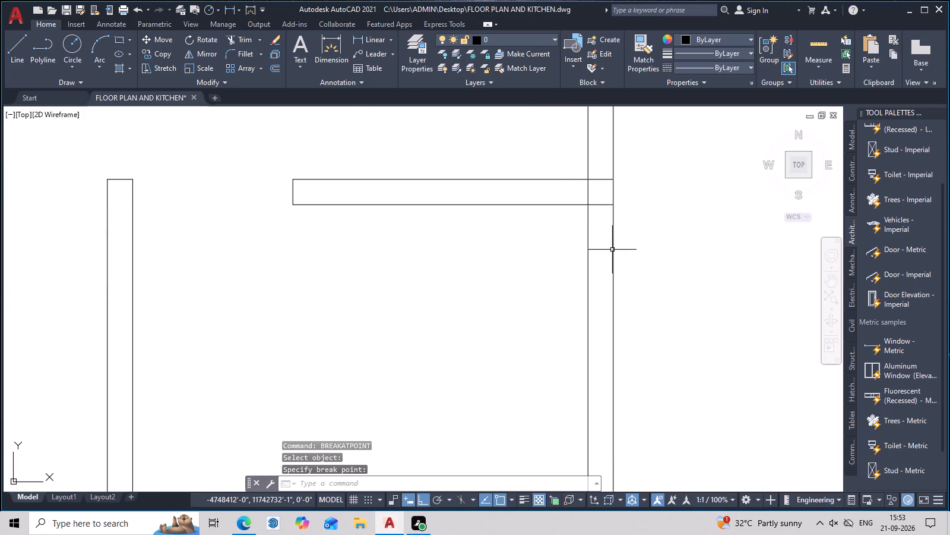
Offset the right wall's inner line below the break 4'6" into the large middle-right room.
key(o)
key(space)
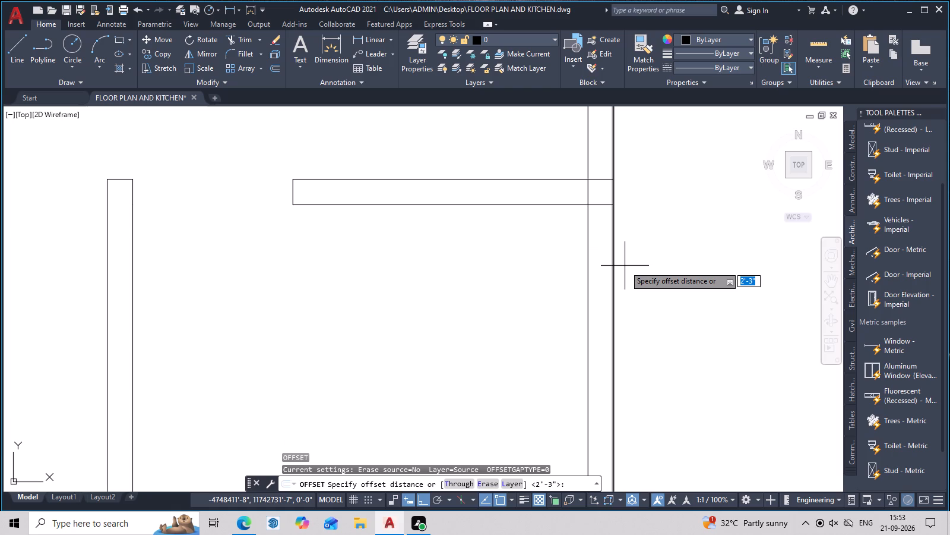
text(4')
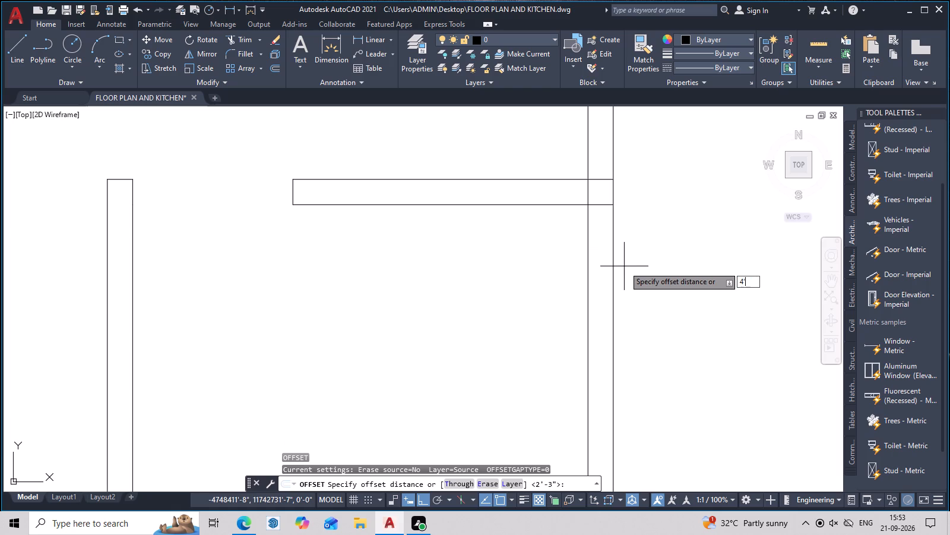
key(6)
text(")
key(space)
click(589, 266)
click(525, 269)
scroll(528, 269, down, 3)
middle_drag(528, 273, 541, 228)
scroll(544, 249, up, 2)
middle_drag(544, 249, 574, 316)
key(Escape)
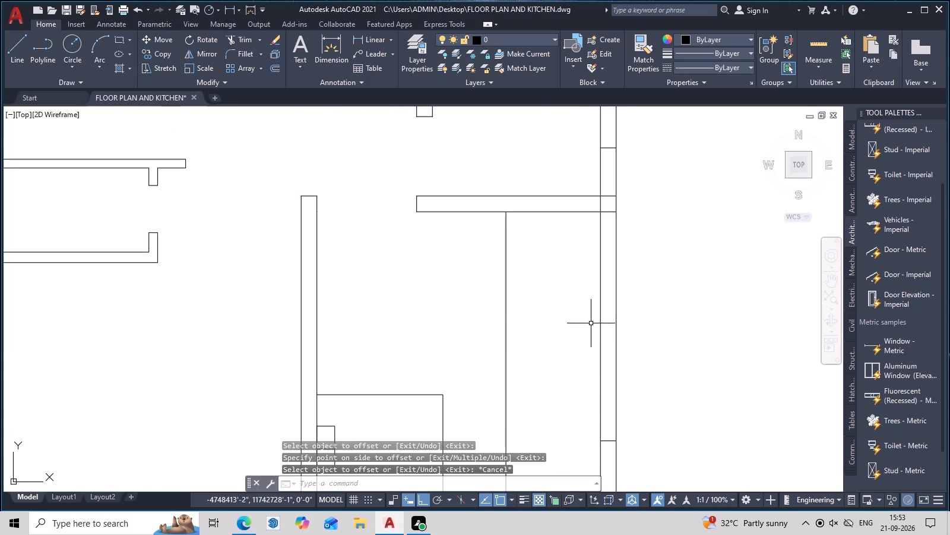
Offset the lower face of the large middle-right room's top wall 7' downward into the room.
text(O)
key(space)
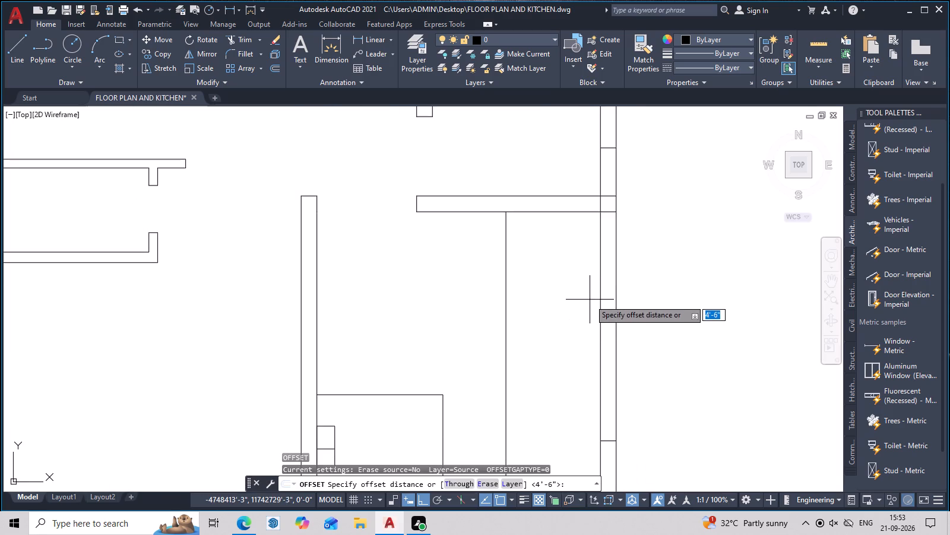
text(7')
key(space)
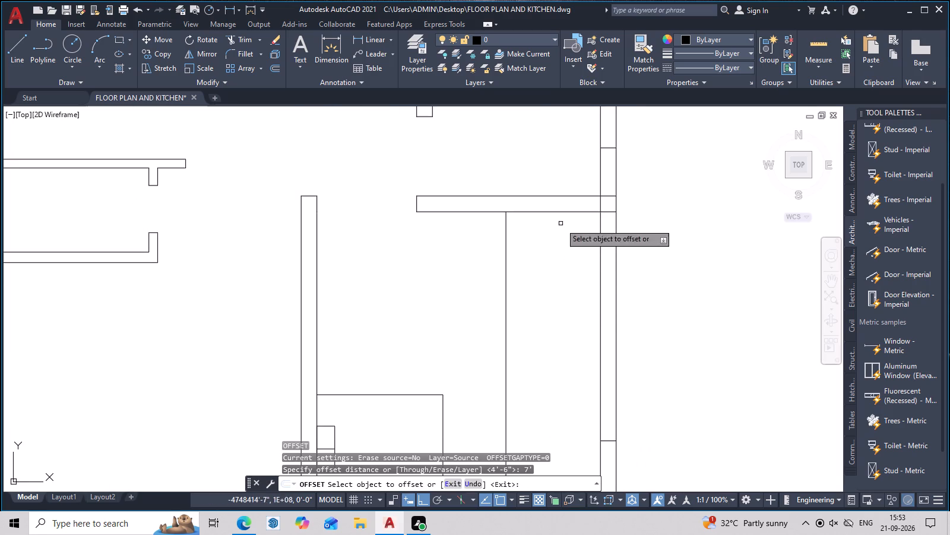
click(564, 211)
click(564, 306)
middle_drag(566, 313, 591, 272)
key(Escape)
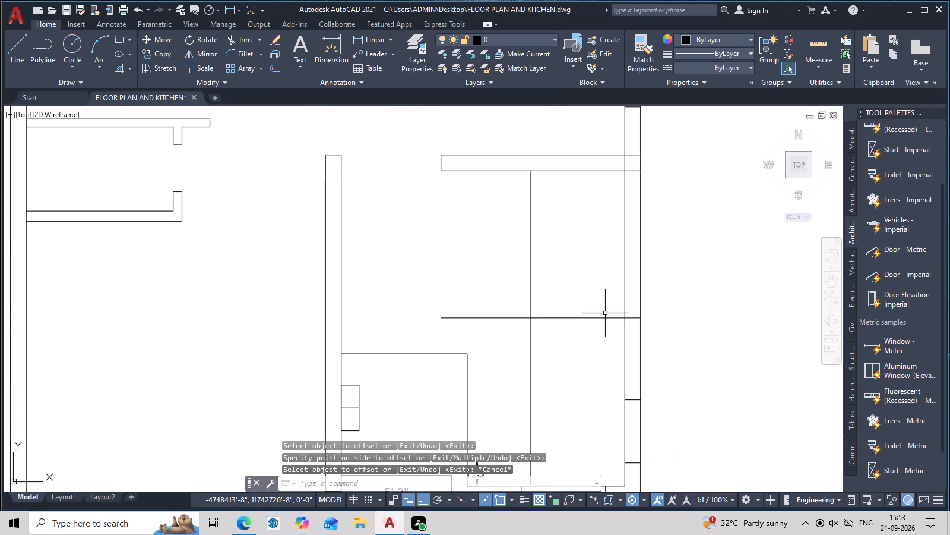
Trim the two offset lines to a clean corner and remove the overrun inside the right wall's thickness.
key(t)
text(R)
key(space)
drag(575, 375, 500, 370)
drag(483, 241, 486, 314)
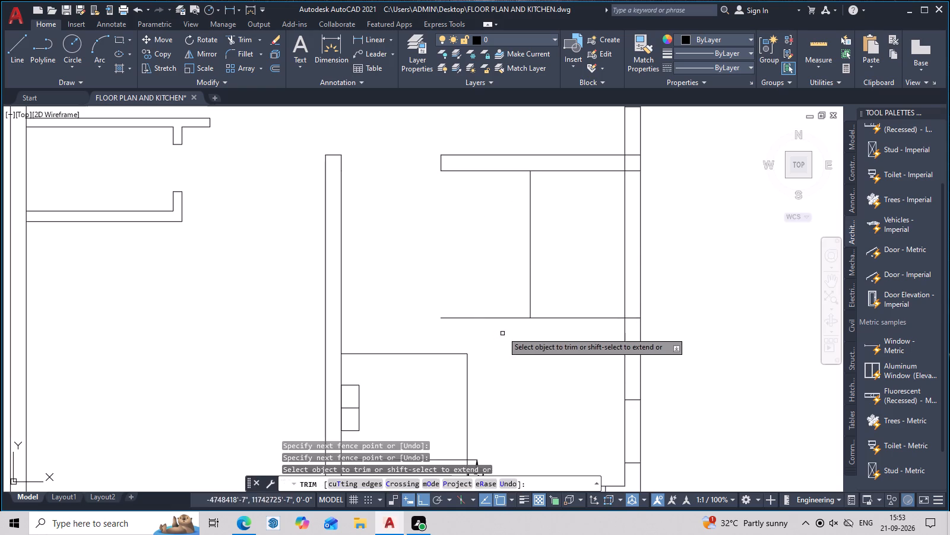
drag(502, 285, 507, 347)
scroll(522, 363, down, 2)
key(Escape)
middle_drag(531, 370, 547, 318)
key(Escape)
scroll(548, 316, up, 2)
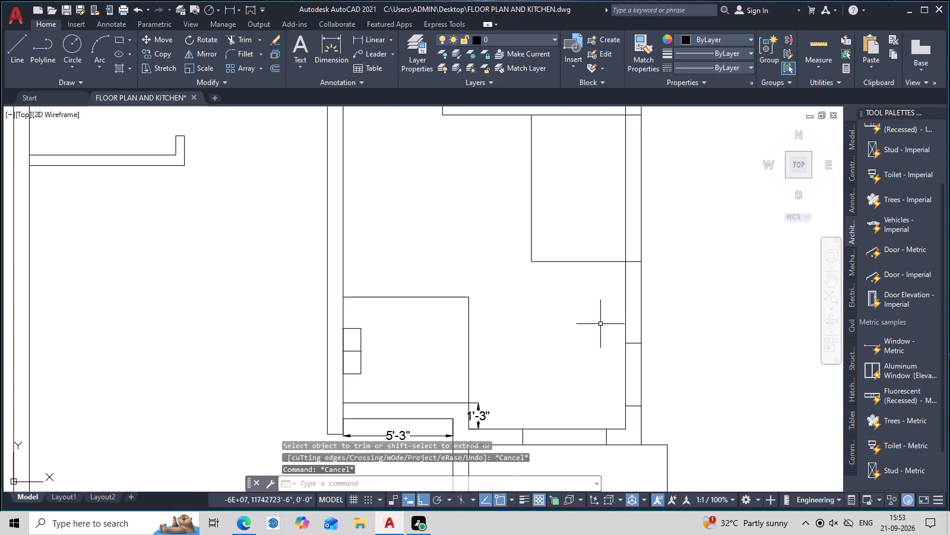
key(t)
key(r)
key(space)
scroll(652, 273, up, 2)
drag(610, 227, 605, 275)
scroll(603, 289, down, 2)
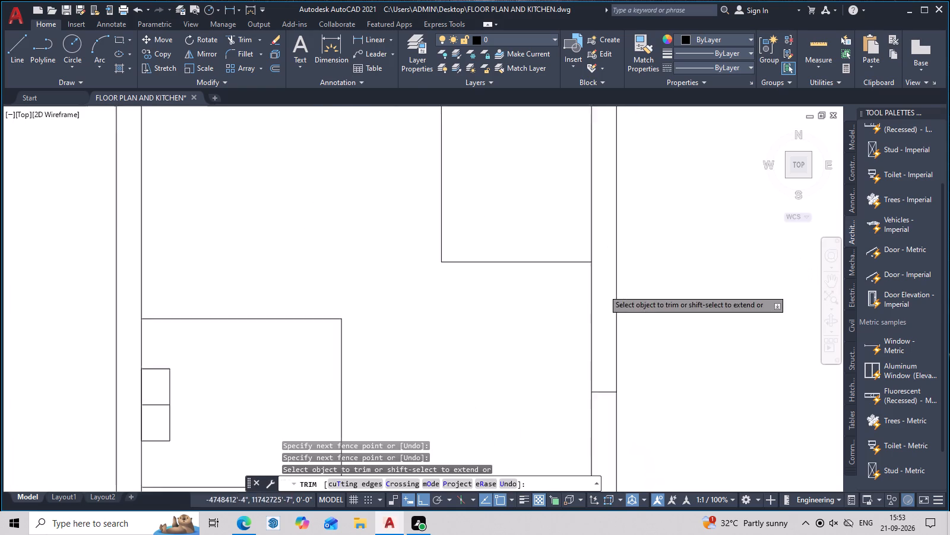
key(Escape)
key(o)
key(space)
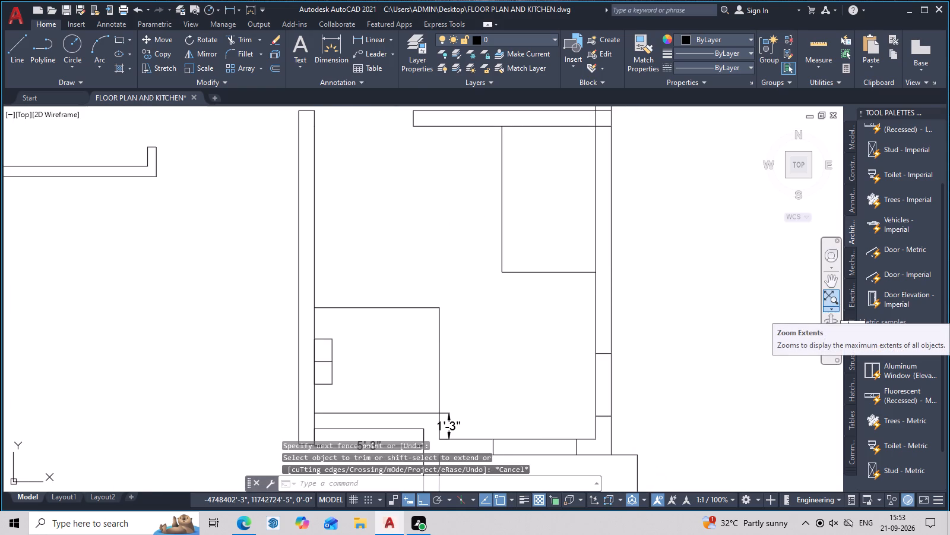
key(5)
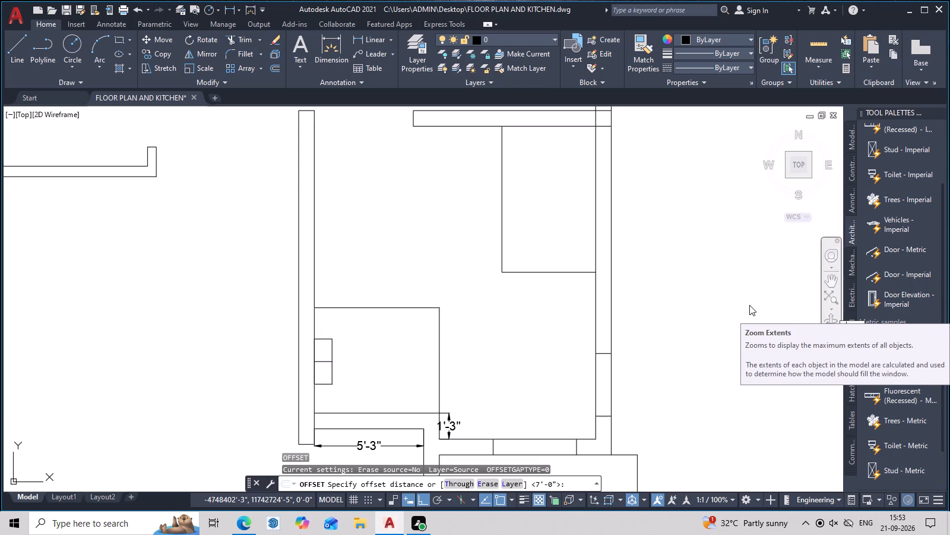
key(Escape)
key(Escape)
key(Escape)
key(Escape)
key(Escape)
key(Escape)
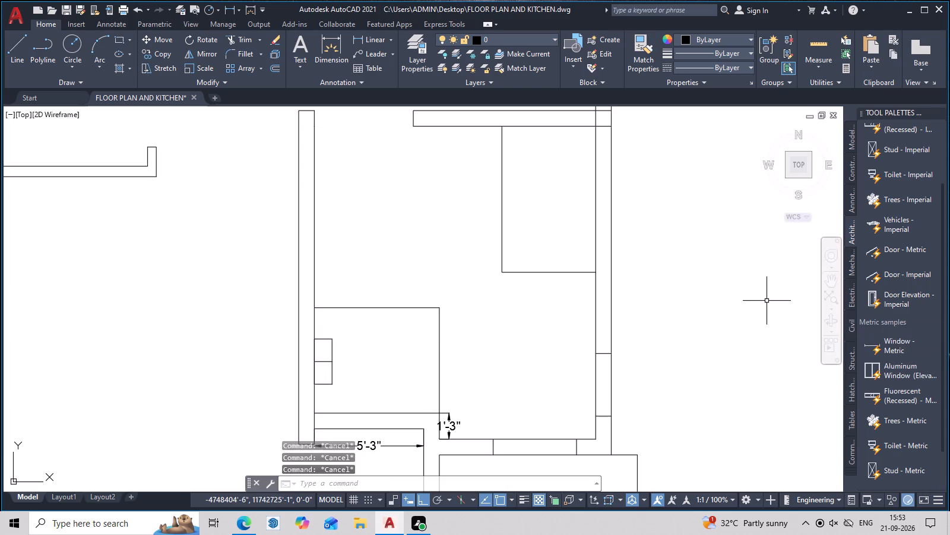
Offset the new enclosure's bottom line 5" downward and its left line 5" outward to give its walls thickness.
key(o)
key(space)
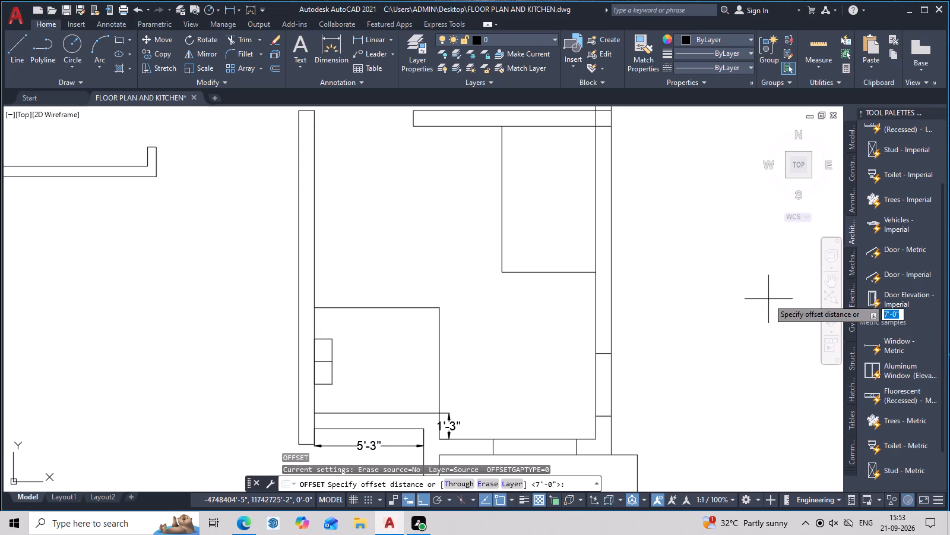
key(5)
key(space)
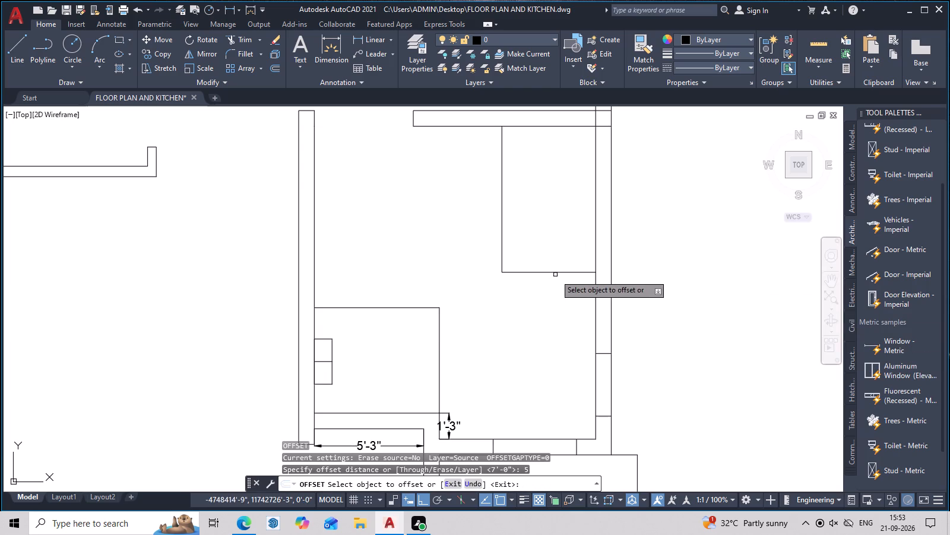
click(559, 270)
click(558, 271)
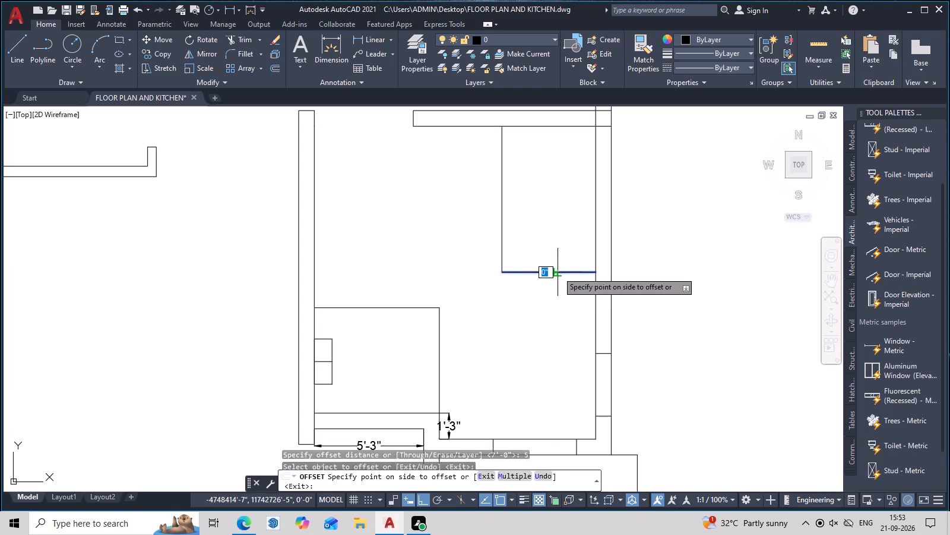
click(552, 304)
click(502, 227)
click(460, 232)
key(Escape)
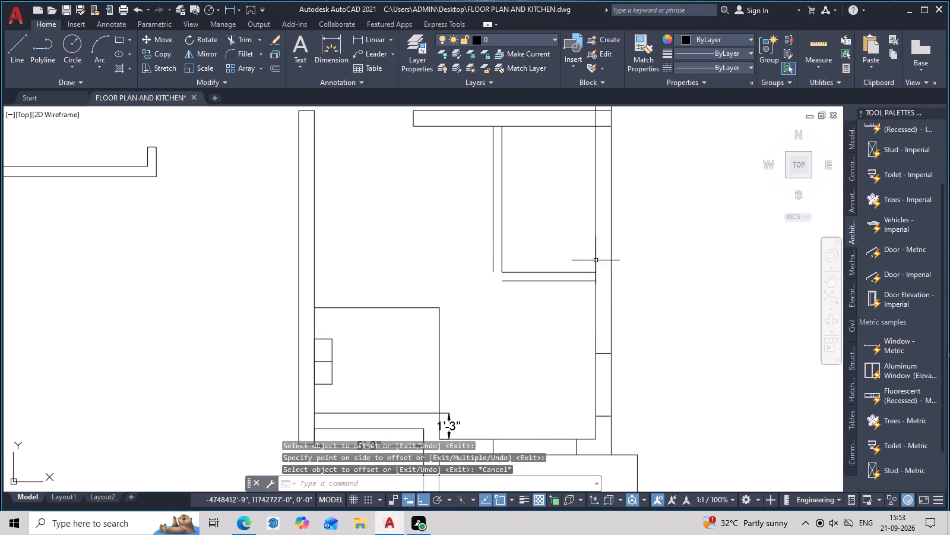
Fillet the enclosure's two outer wall lines into a sharp lower-left corner.
key(f)
key(space)
click(547, 281)
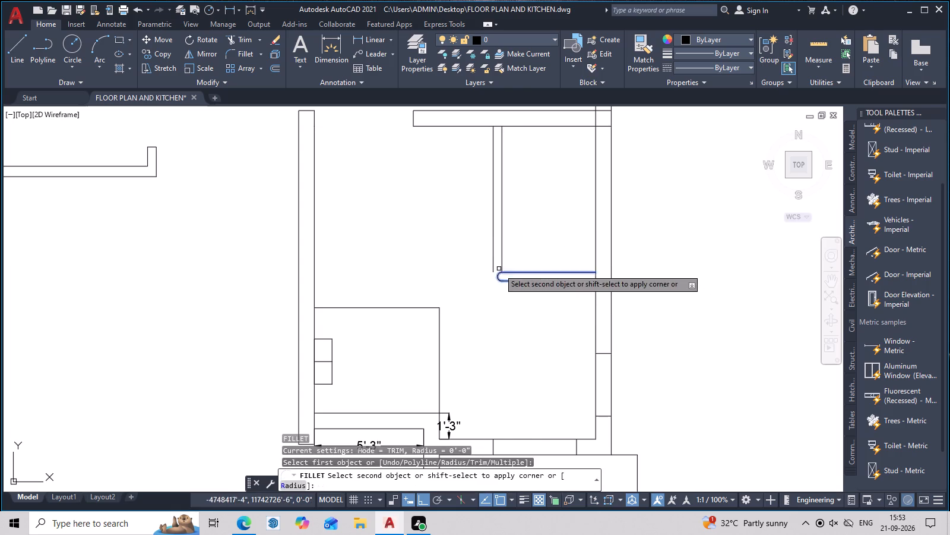
click(493, 261)
scroll(541, 262, down, 3)
middle_drag(541, 262, 540, 298)
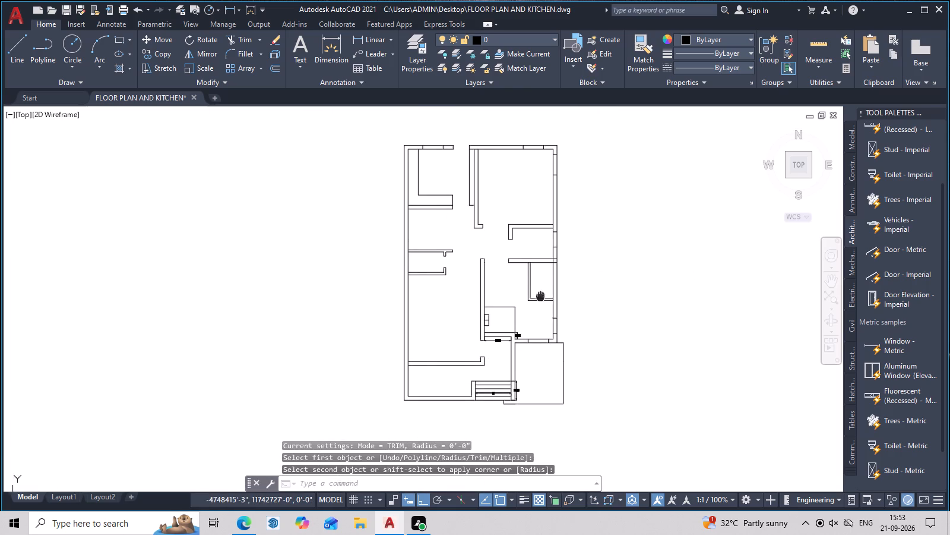
middle_drag(540, 298, 540, 301)
key(Escape)
Draw a short line across the enclosure's bottom wall at the midpoint of its outer line.
middle_drag(565, 302, 575, 272)
scroll(571, 275, up, 1)
middle_drag(571, 278, 566, 255)
scroll(543, 263, up, 2)
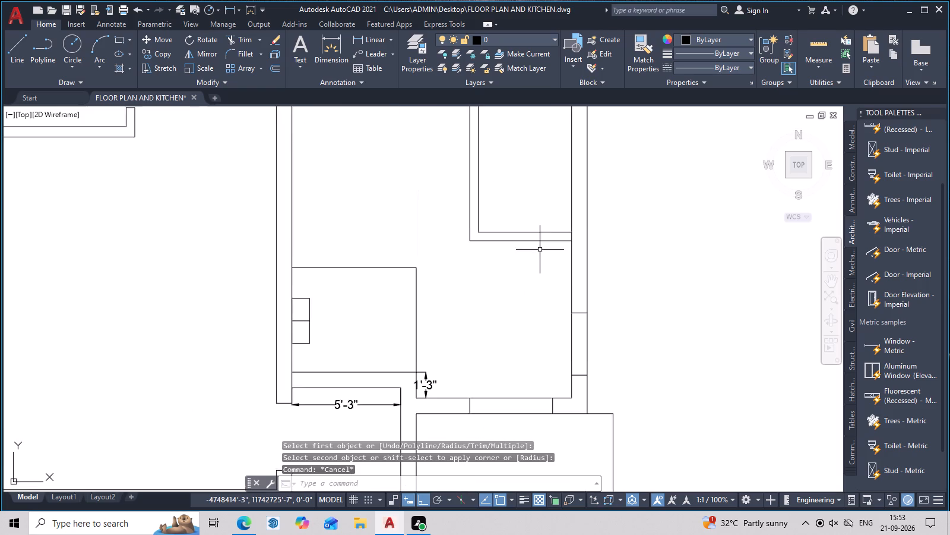
middle_drag(539, 257, 538, 337)
text(L)
key(space)
scroll(534, 314, up, 2)
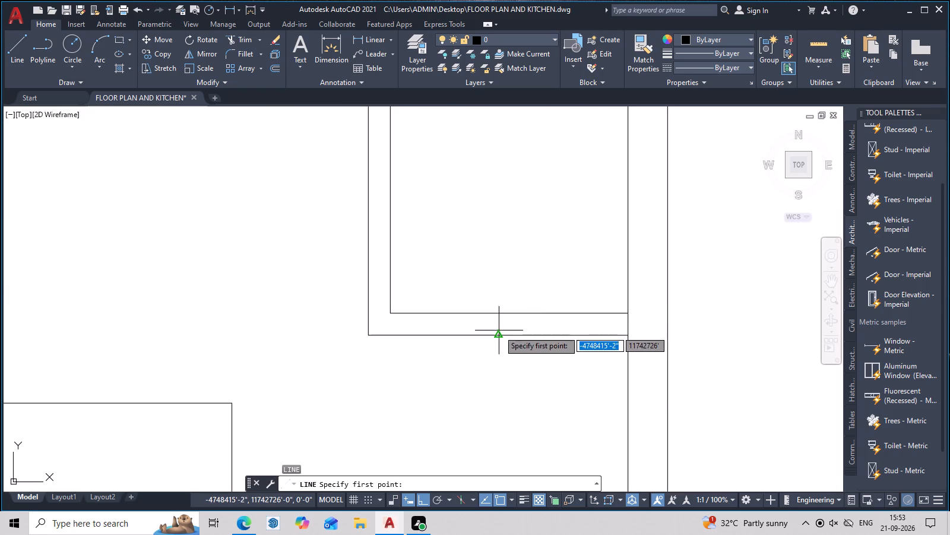
click(499, 335)
click(501, 310)
key(Escape)
Trim away the bottom wall's two lines between the short cross line and the right wall to leave an opening.
text(TR)
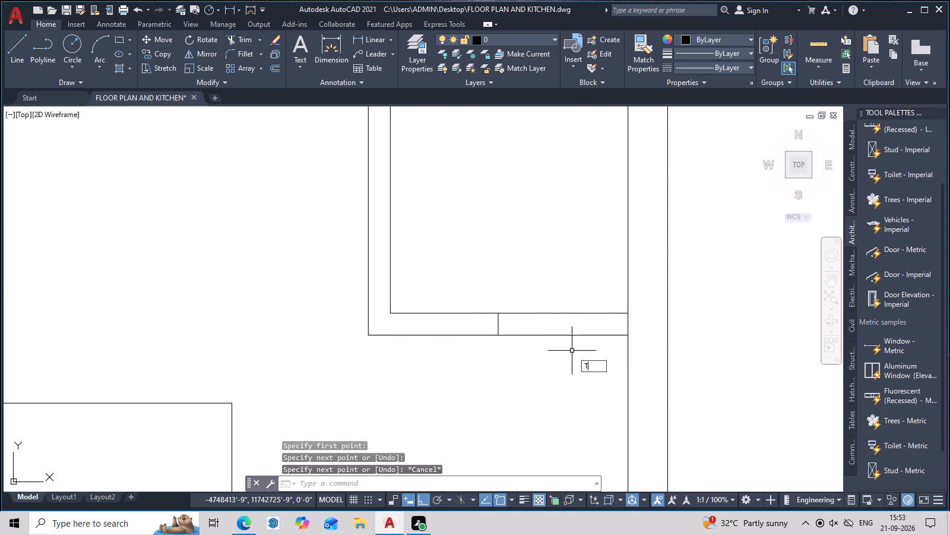
key(space)
drag(574, 266, 566, 345)
scroll(558, 341, down, 3)
middle_drag(559, 338, 576, 309)
key(Escape)
Break the right wall's inner line where it meets the upper face of the top-right room's bottom wall.
middle_drag(560, 364, 648, 353)
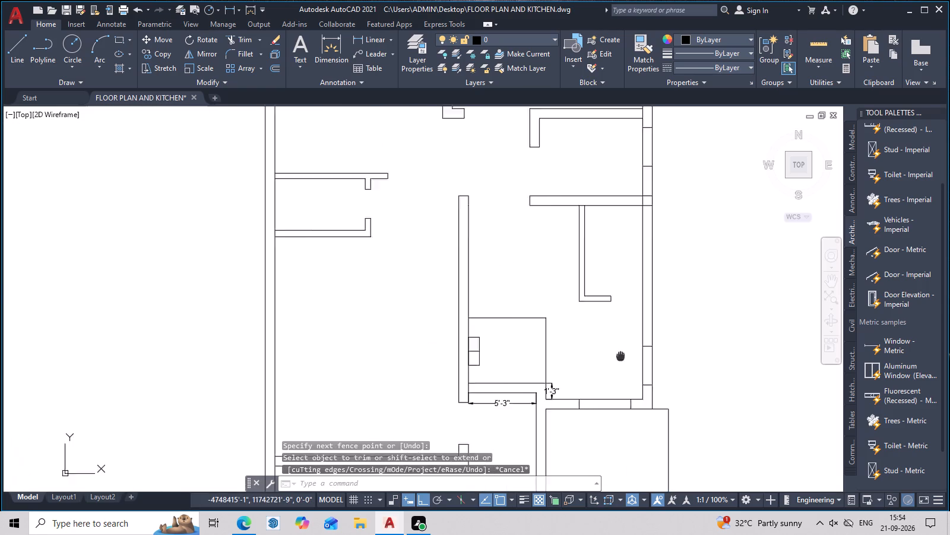
middle_drag(648, 353, 648, 352)
middle_drag(597, 314, 609, 443)
middle_drag(591, 383, 595, 266)
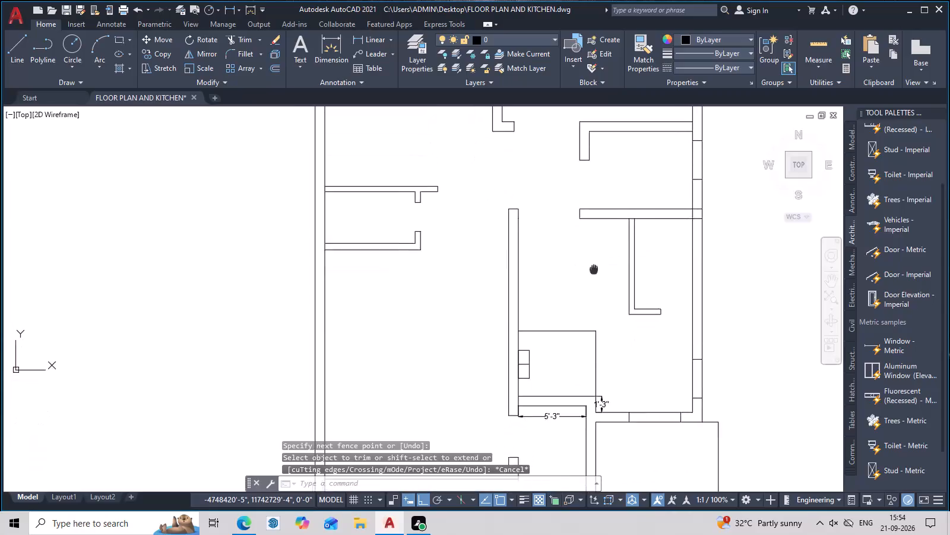
middle_drag(595, 266, 597, 253)
middle_drag(600, 253, 602, 458)
middle_drag(636, 280, 628, 392)
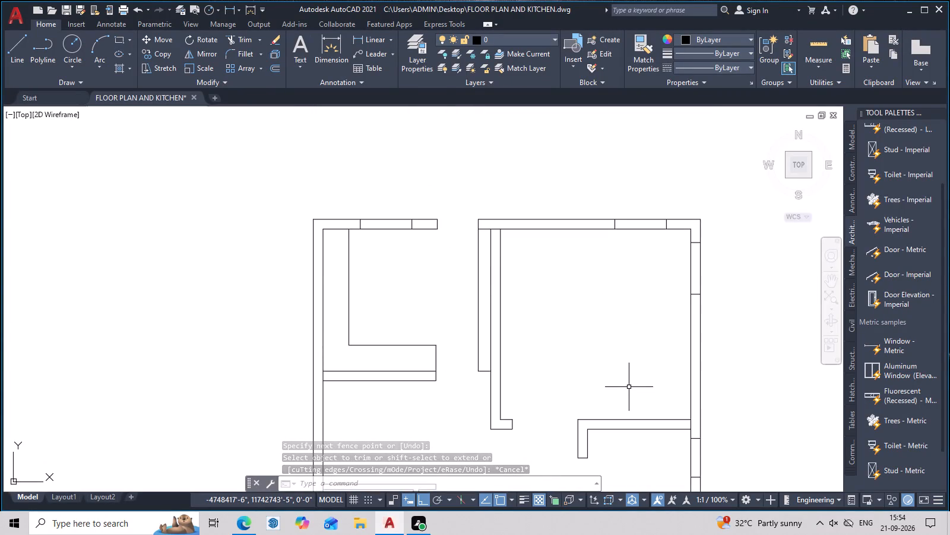
middle_drag(629, 388, 609, 423)
middle_drag(665, 413, 664, 361)
scroll(664, 364, up, 1)
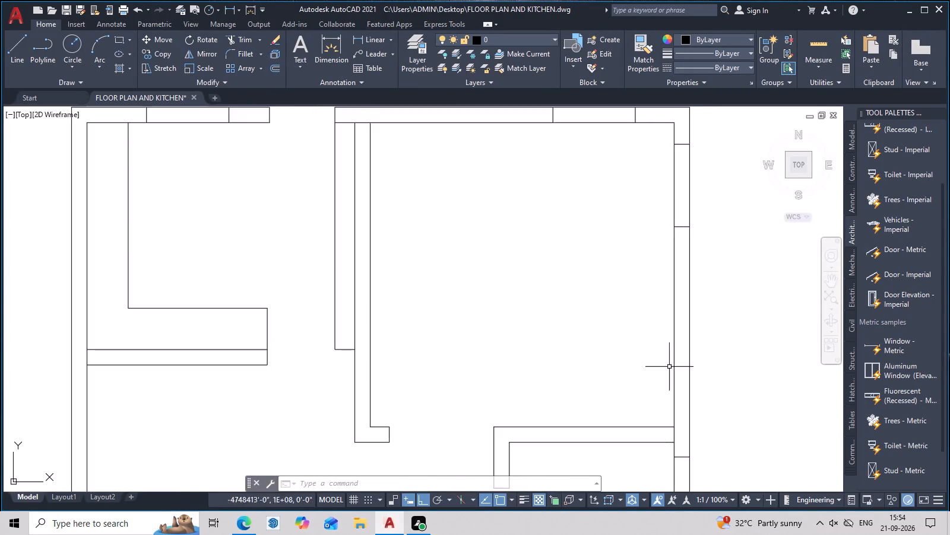
middle_drag(670, 350, 669, 285)
text(BR)
click(712, 398)
click(674, 342)
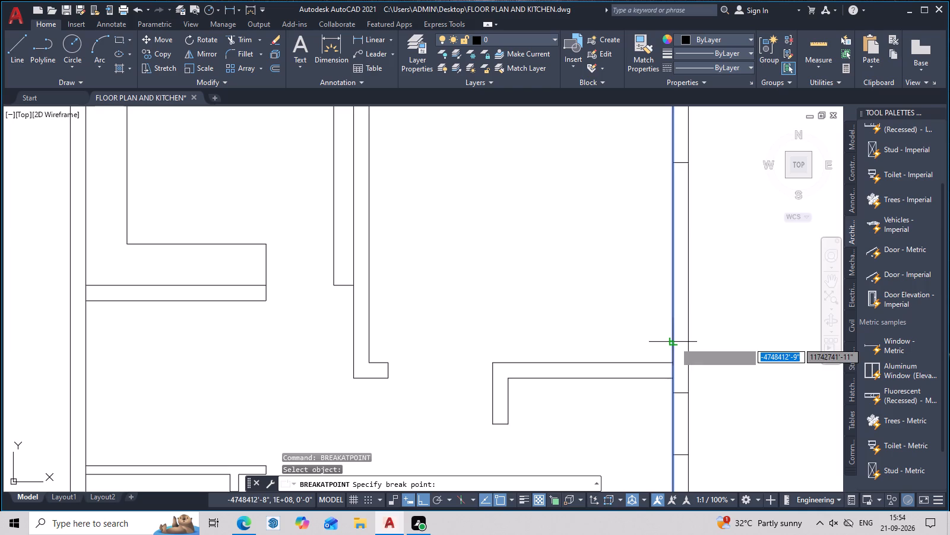
click(672, 361)
key(Escape)
Offset the right wall's inner line above the break 4'6" into the top-right room.
key(o)
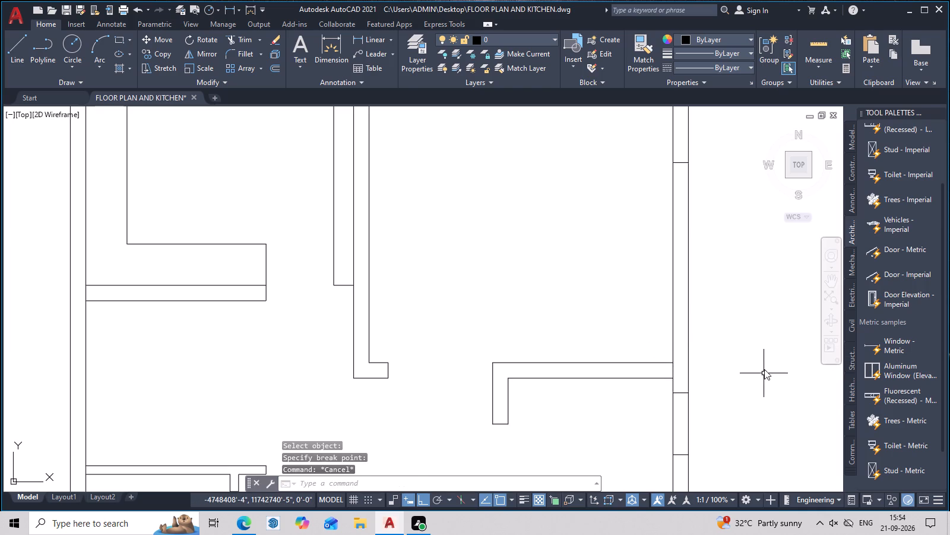
key(space)
key(4)
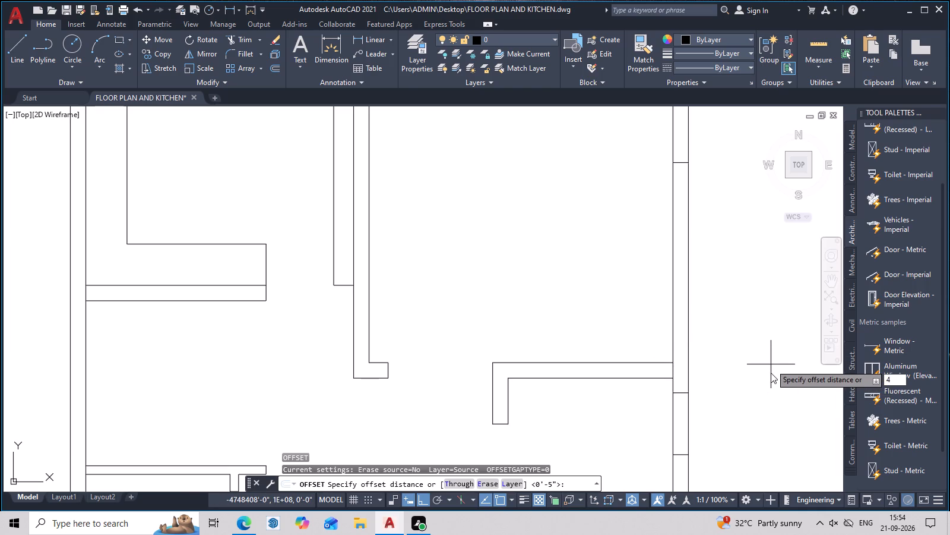
key(apostrophe)
key(6)
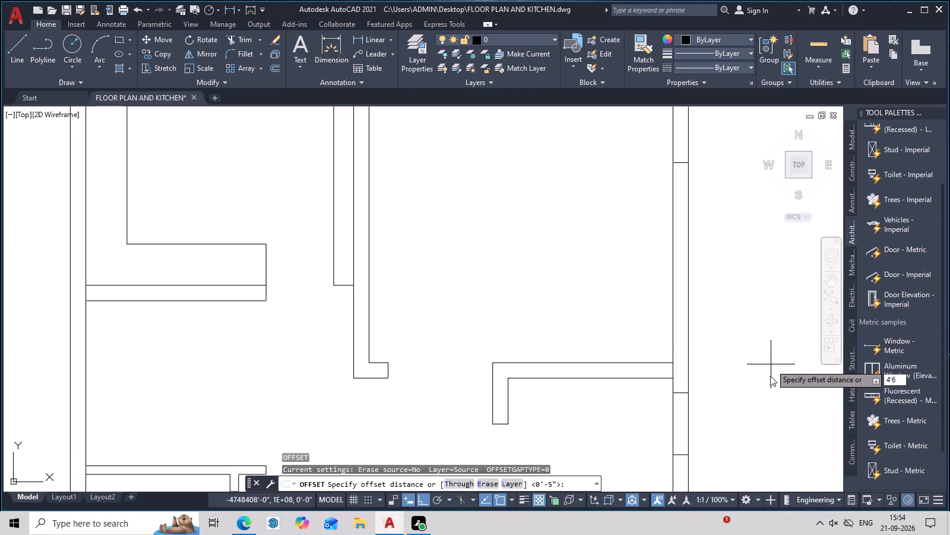
text(")
key(space)
click(673, 312)
click(611, 314)
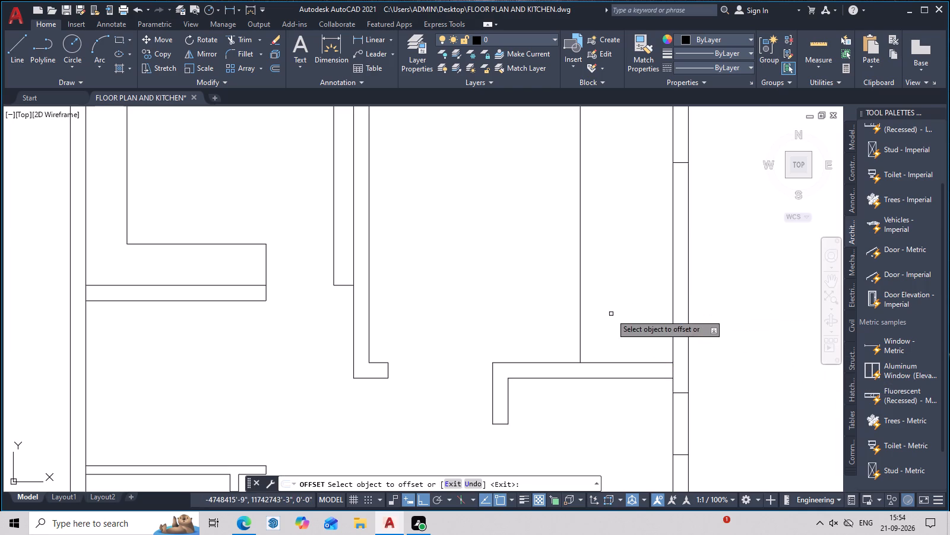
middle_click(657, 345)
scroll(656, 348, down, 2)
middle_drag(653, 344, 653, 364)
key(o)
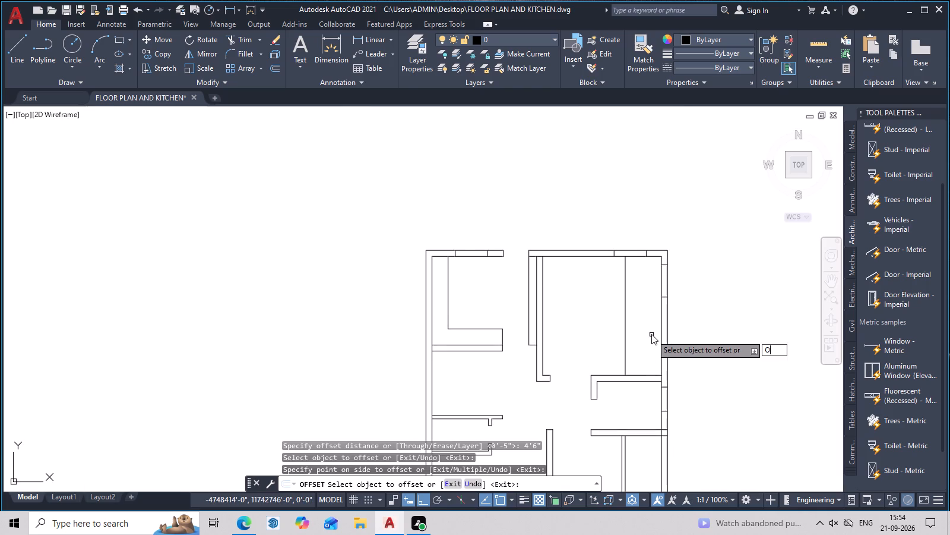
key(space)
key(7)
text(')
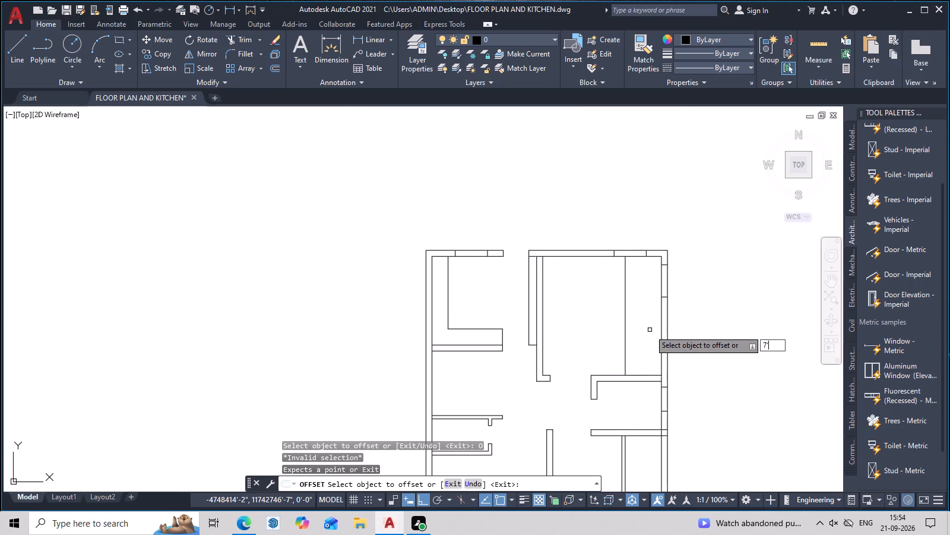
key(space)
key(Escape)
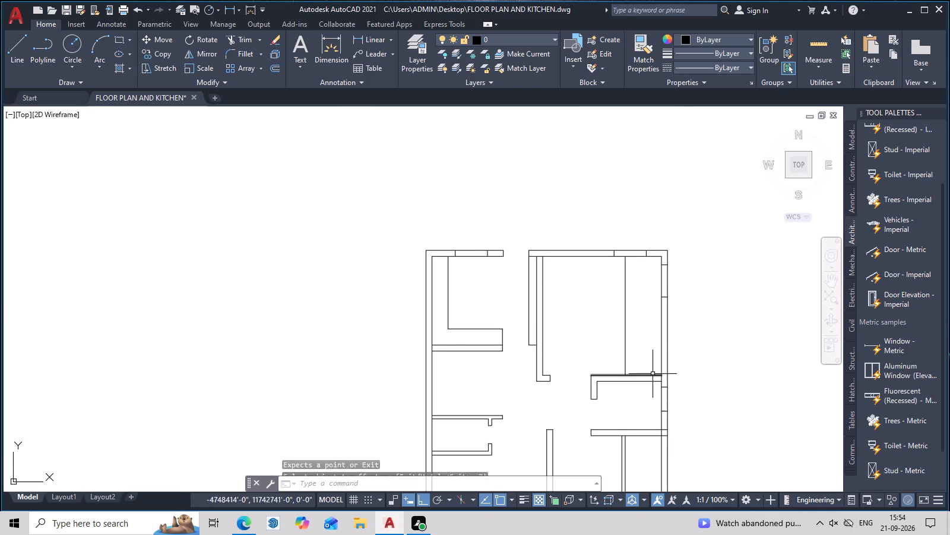
Offset the upper line of the top-right room's bottom wall 7' up into the room.
key(o)
key(space)
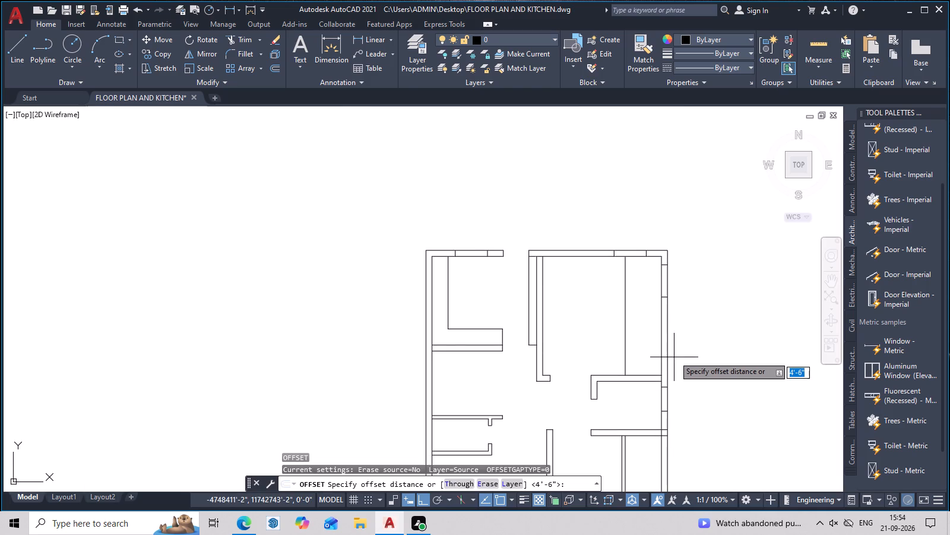
key(7)
text(')
key(space)
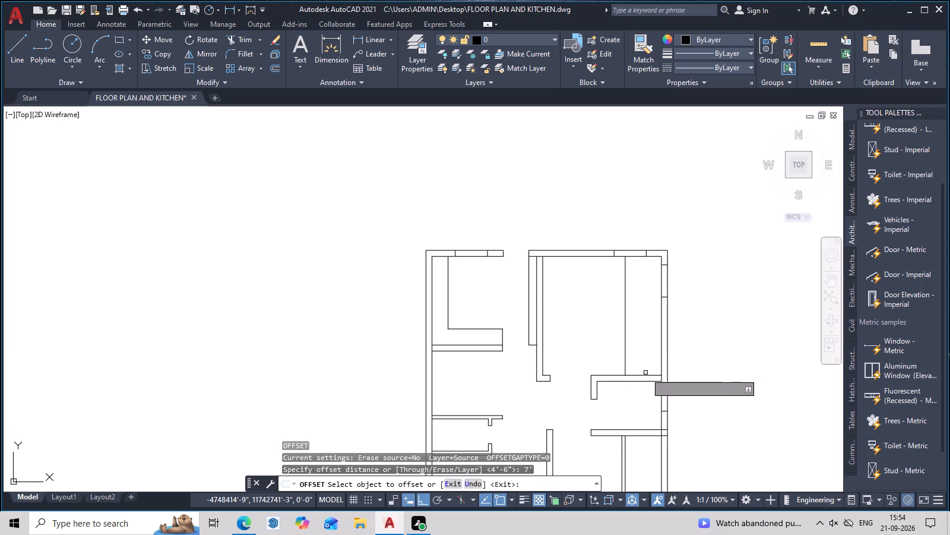
click(645, 374)
click(650, 332)
key(Escape)
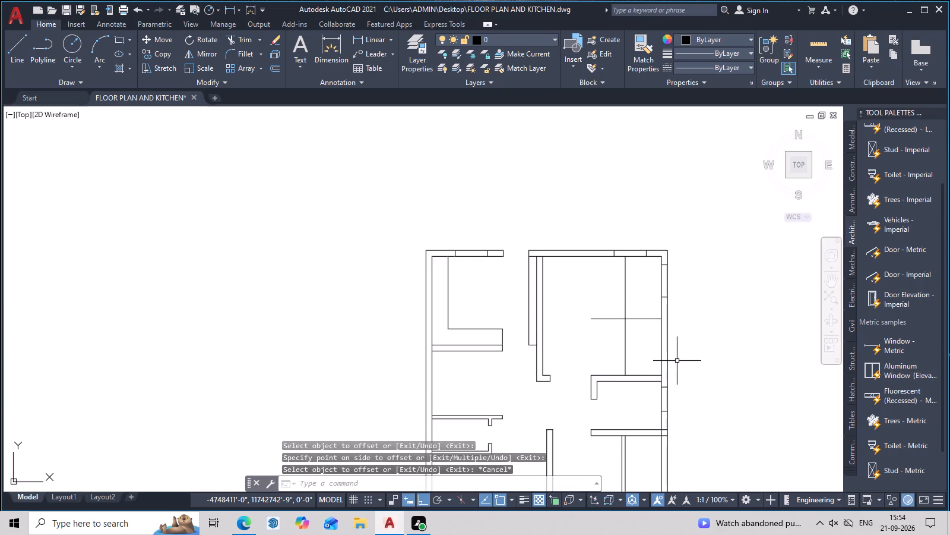
Trim the overhanging ends of the two offset lines so they meet at the new enclosure's upper-left corner.
key(t)
key(r)
key(space)
scroll(643, 339, up, 2)
drag(620, 253, 548, 304)
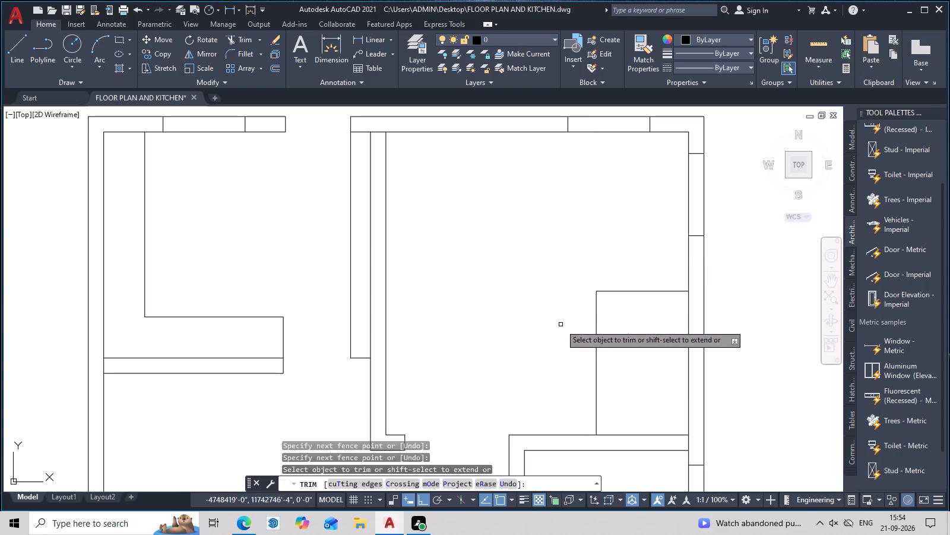
key(Escape)
Offset the enclosure's left and top lines 5" outward to give its walls thickness.
key(o)
key(space)
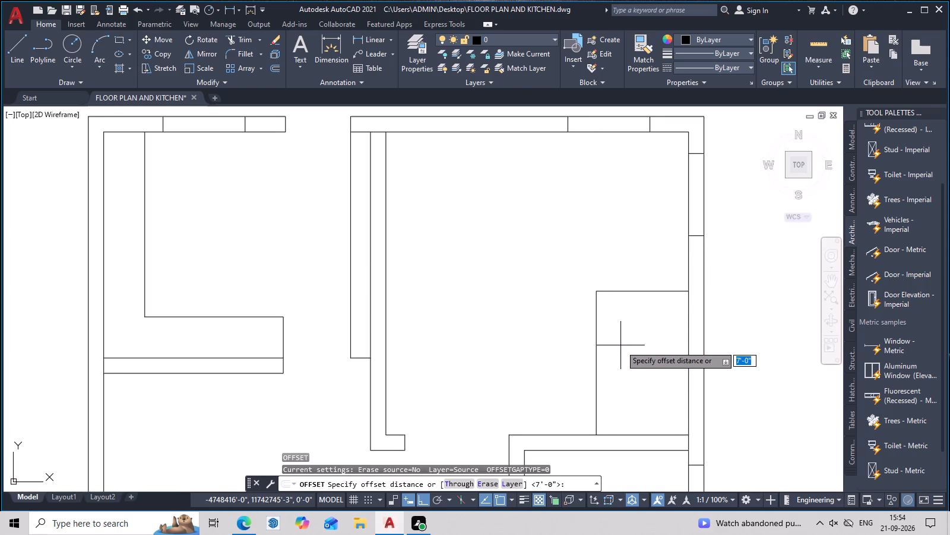
key(5)
key(space)
click(597, 350)
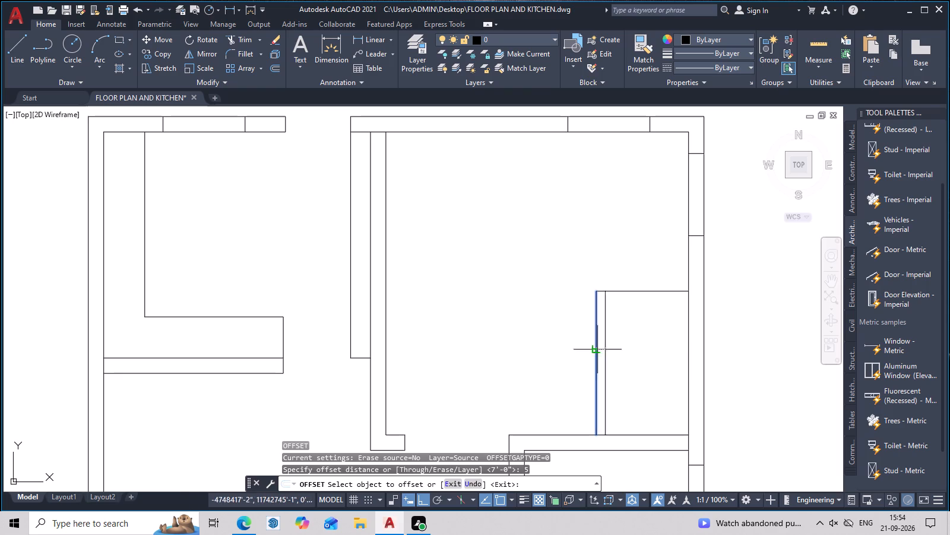
click(582, 349)
click(631, 293)
click(632, 290)
click(631, 263)
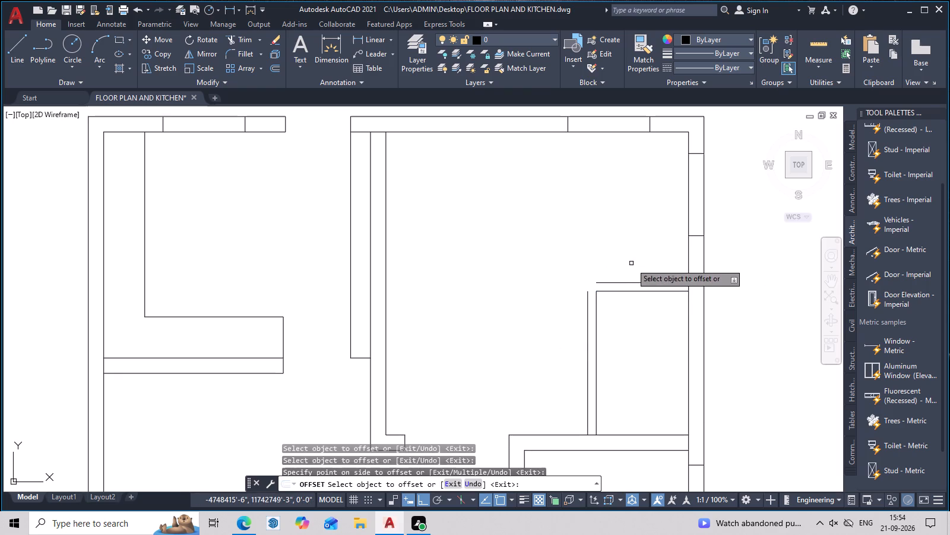
key(Escape)
Fillet the enclosure's two outer wall lines with zero radius to close the outer corner.
text(F)
key(space)
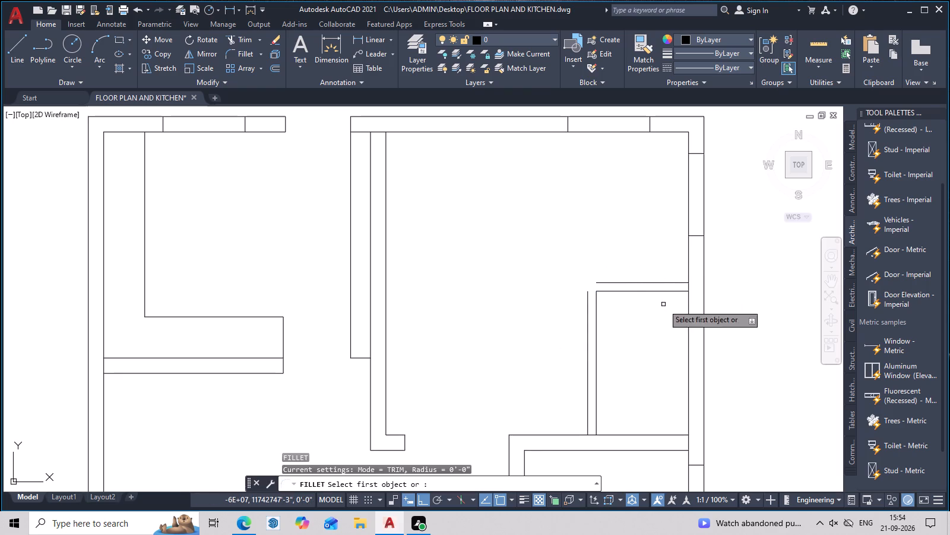
click(588, 309)
click(610, 282)
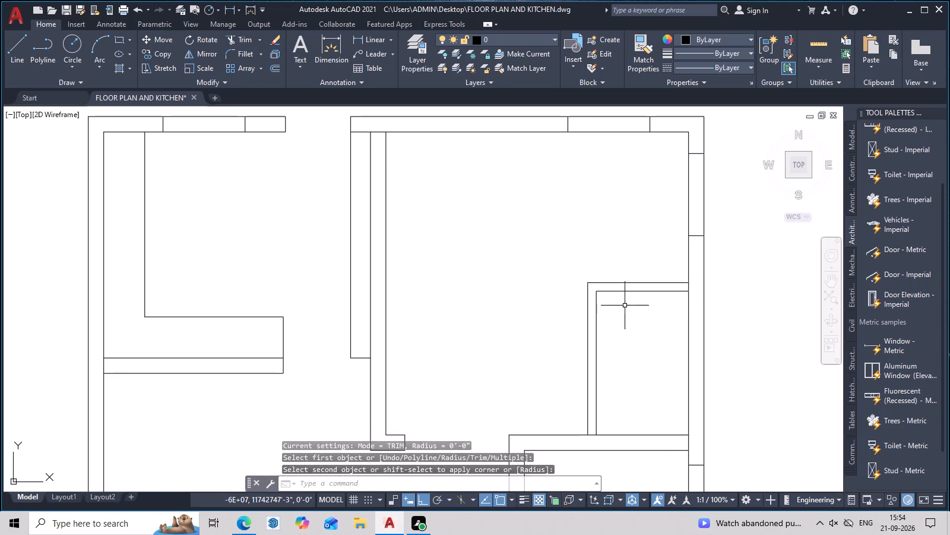
scroll(625, 313, down, 2)
middle_drag(625, 336, 609, 355)
key(Escape)
Draw two short lines across the enclosure's top wall, one near the right wall and one near the enclosure's left corner.
scroll(607, 354, up, 2)
middle_drag(612, 346, 526, 455)
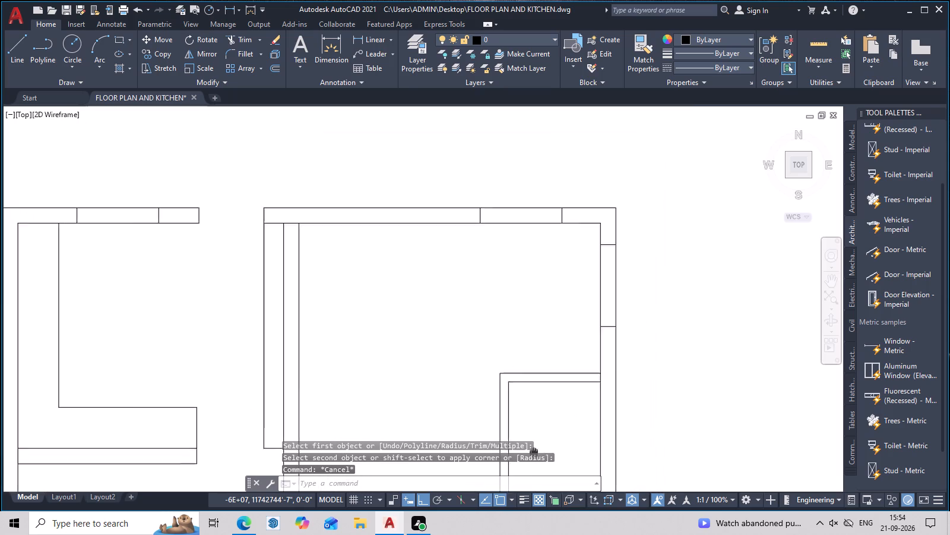
middle_drag(526, 455, 483, 460)
key(l)
key(space)
scroll(536, 353, up, 2)
middle_drag(538, 351, 549, 332)
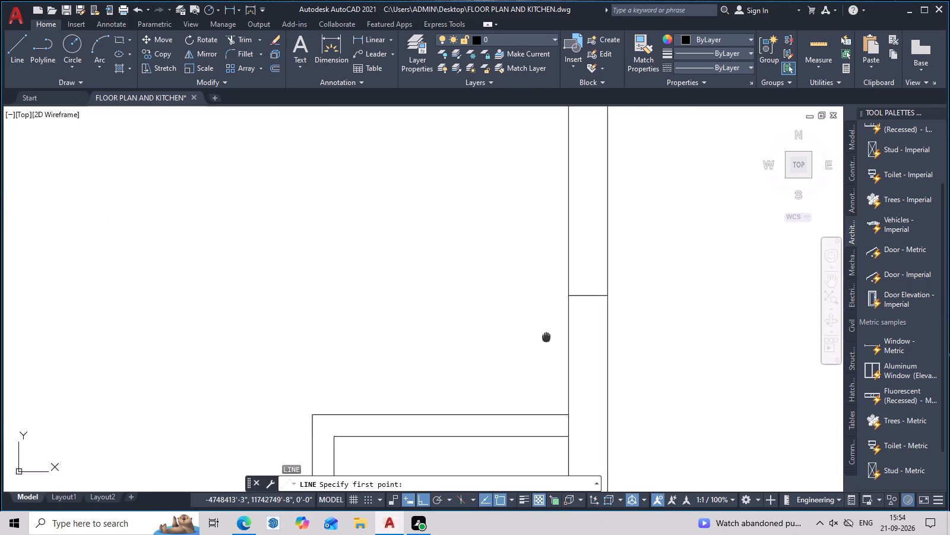
middle_drag(549, 332, 578, 272)
click(559, 367)
click(565, 344)
key(space)
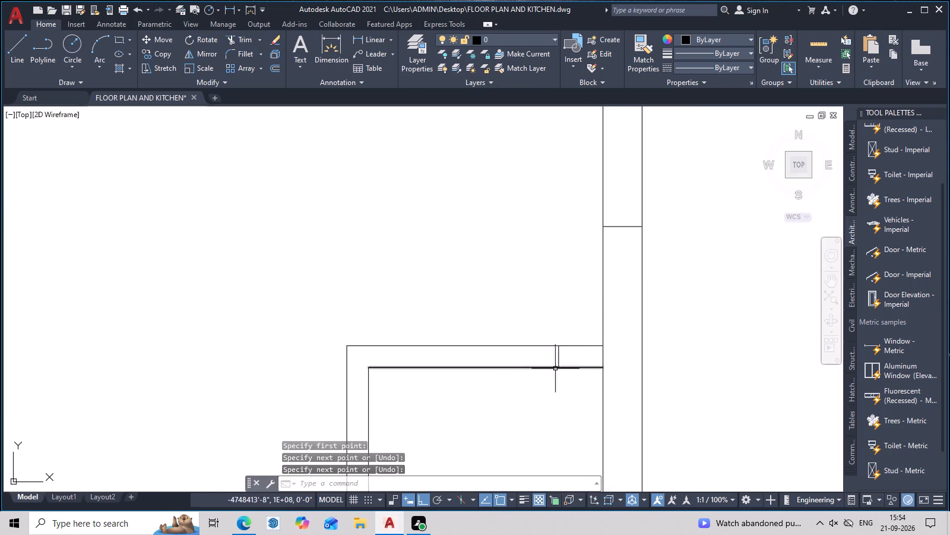
key(space)
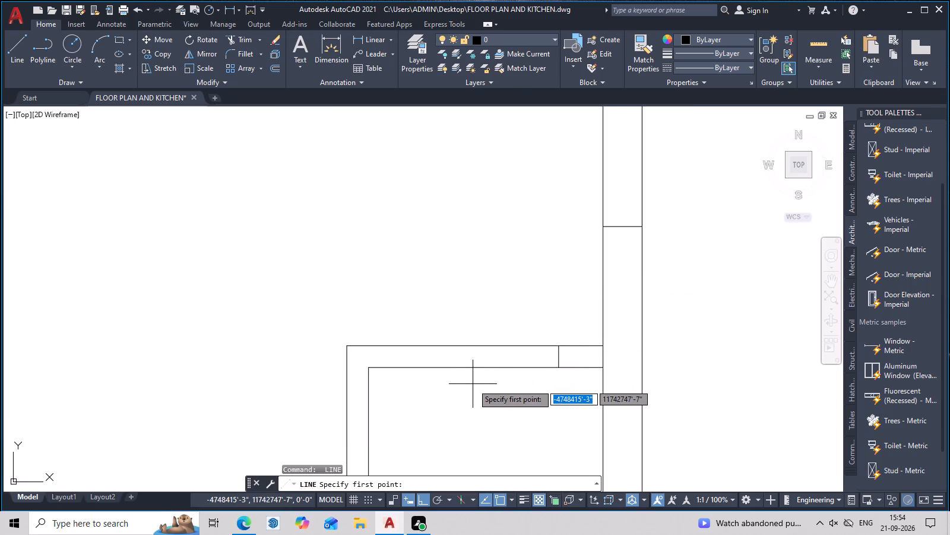
scroll(428, 347, up, 1)
click(358, 382)
click(370, 336)
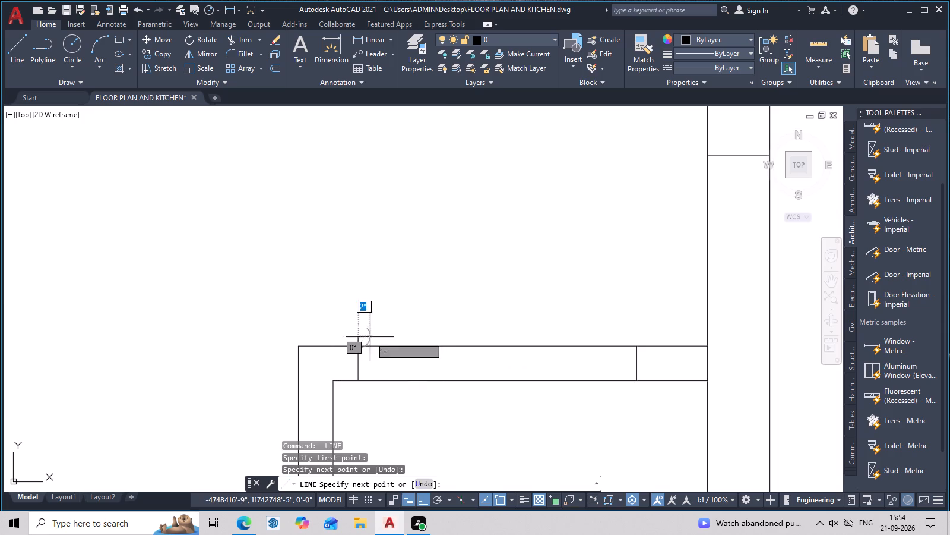
key(Escape)
Trim the left cross line's overshoot and the top wall's two lines between the cross lines to leave an opening.
key(t)
key(r)
key(space)
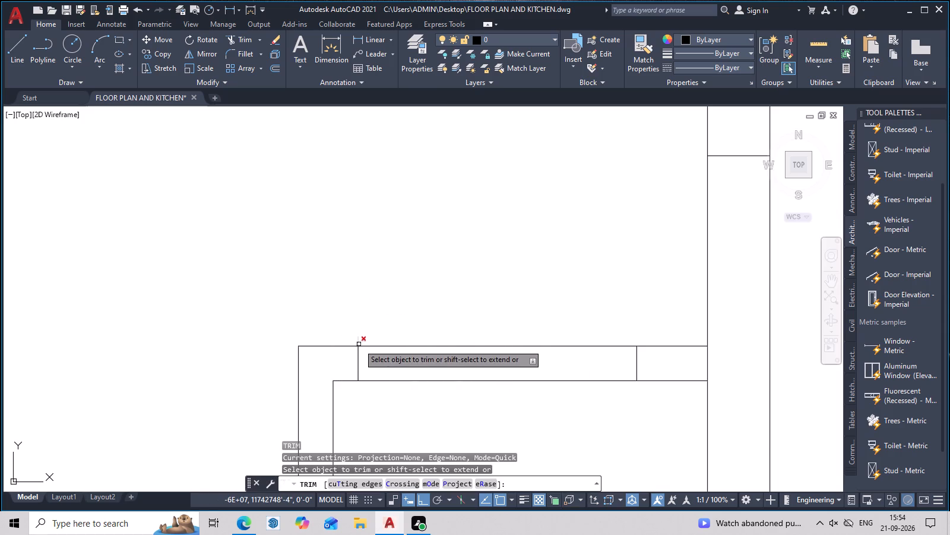
click(359, 340)
drag(532, 316, 508, 370)
scroll(489, 376, down, 3)
middle_drag(499, 356, 517, 300)
drag(517, 311, 512, 340)
scroll(511, 340, down, 2)
middle_drag(514, 350, 544, 263)
middle_drag(543, 290, 568, 248)
middle_drag(571, 260, 592, 218)
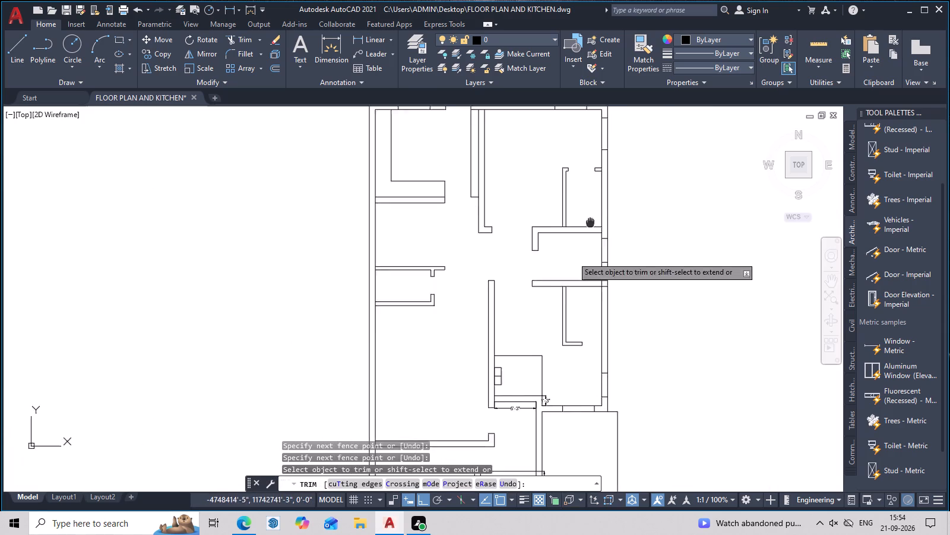
middle_drag(592, 218, 594, 215)
key(Escape)
Look over the floor plan's room layout and the top wall of the top-left room.
middle_drag(652, 281, 698, 228)
scroll(687, 253, down, 2)
middle_drag(690, 271, 693, 345)
scroll(623, 350, up, 2)
middle_drag(620, 331, 506, 344)
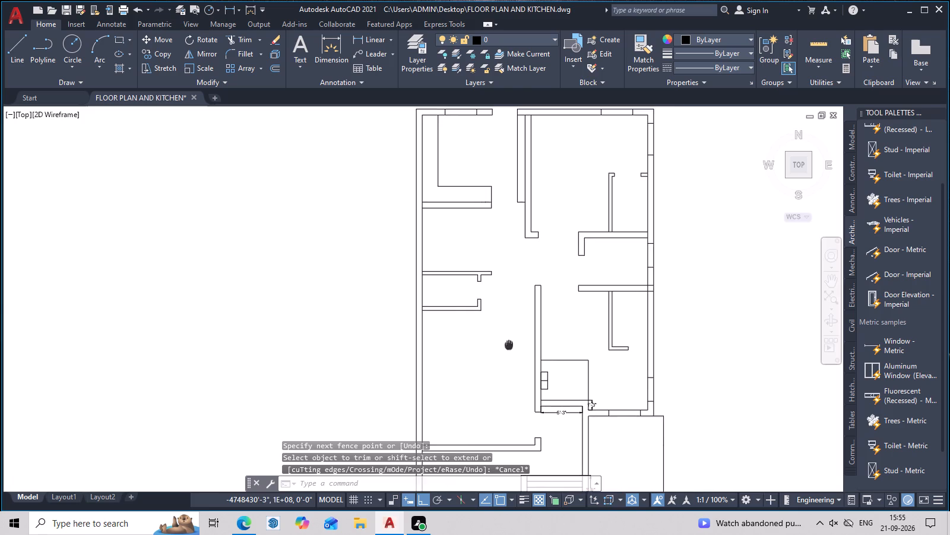
middle_drag(506, 344, 505, 344)
middle_drag(501, 345, 483, 424)
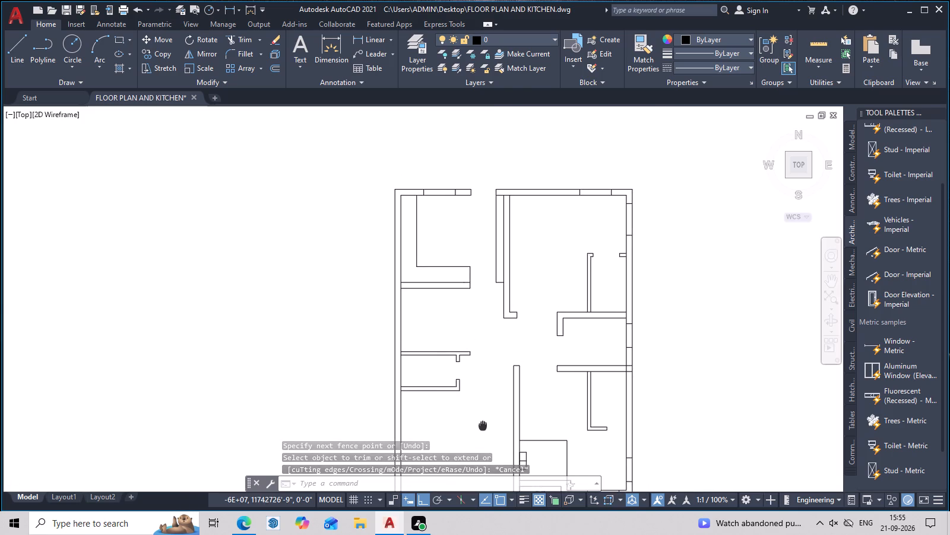
middle_drag(483, 424, 508, 371)
middle_drag(551, 190, 544, 152)
middle_drag(550, 203, 539, 277)
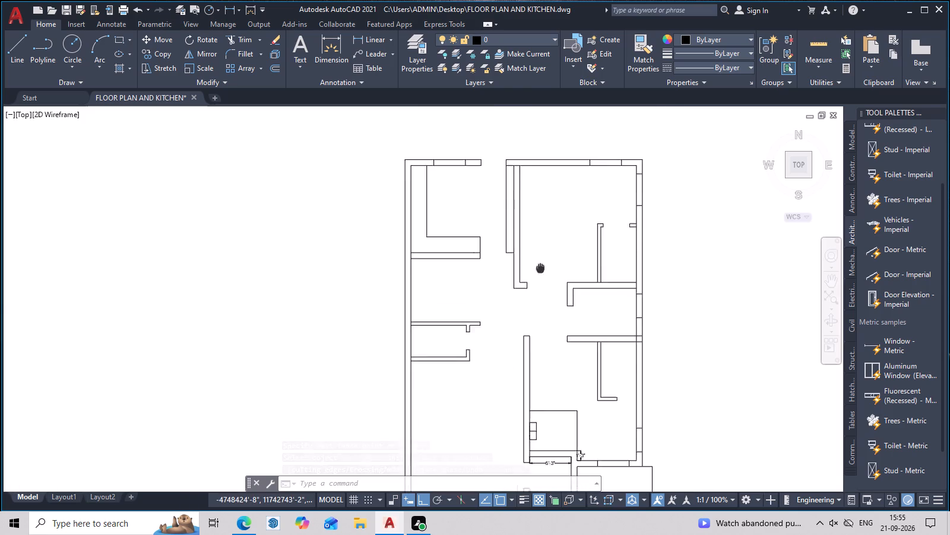
middle_drag(539, 277, 425, 379)
scroll(360, 253, up, 3)
middle_drag(401, 287, 518, 177)
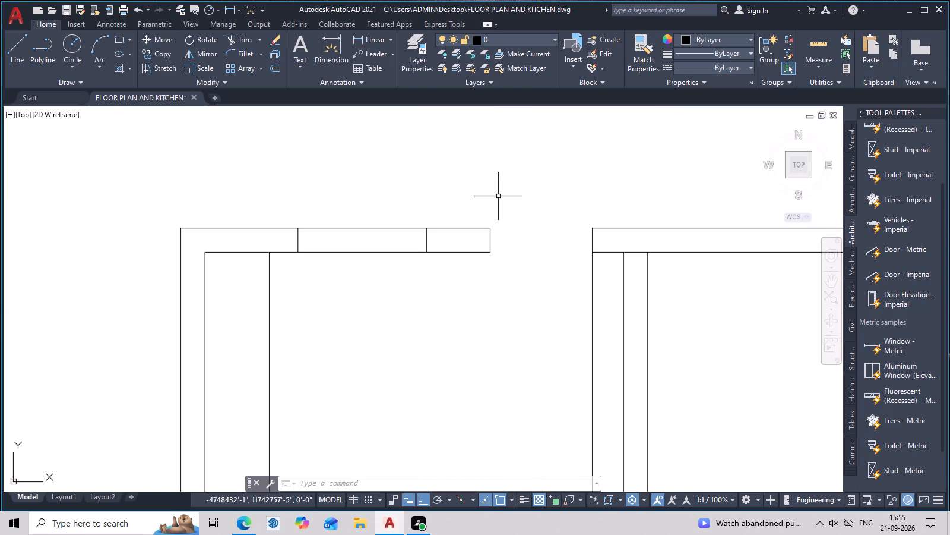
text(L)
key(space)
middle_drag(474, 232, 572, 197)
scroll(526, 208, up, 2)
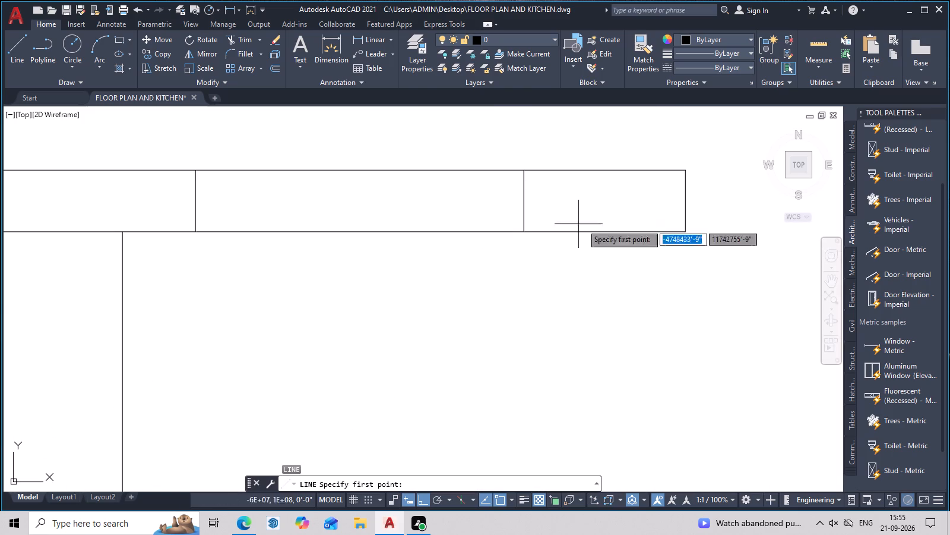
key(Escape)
Insert the "Sink-double - 36 in top" block from DesignCenter's Kitchens.dwg in the empty space left of the plan.
scroll(579, 244, down, 6)
middle_drag(610, 349, 587, 178)
middle_drag(607, 276, 588, 314)
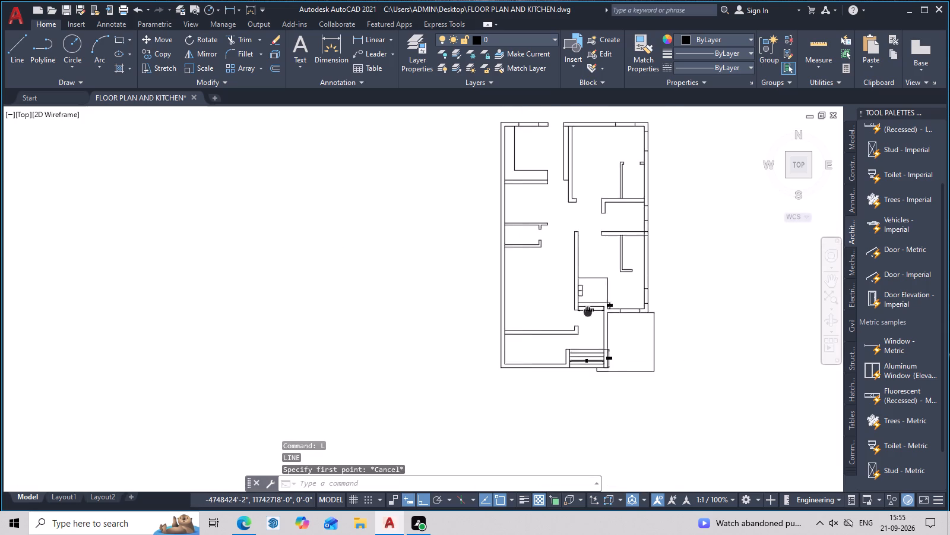
middle_drag(588, 314, 540, 530)
middle_drag(559, 427, 547, 503)
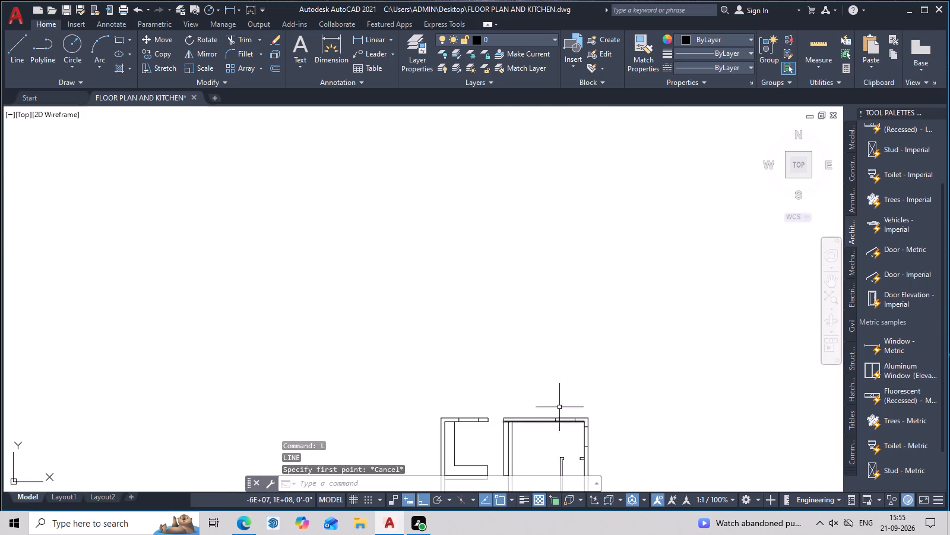
scroll(559, 391, up, 1)
middle_drag(534, 437, 565, 172)
scroll(560, 236, up, 1)
middle_drag(560, 231, 547, 356)
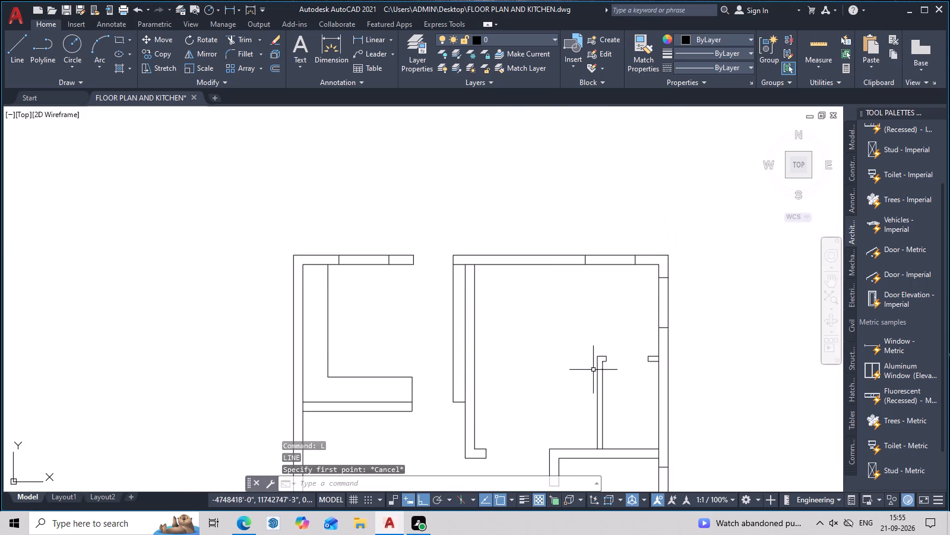
key(ctrl+2)
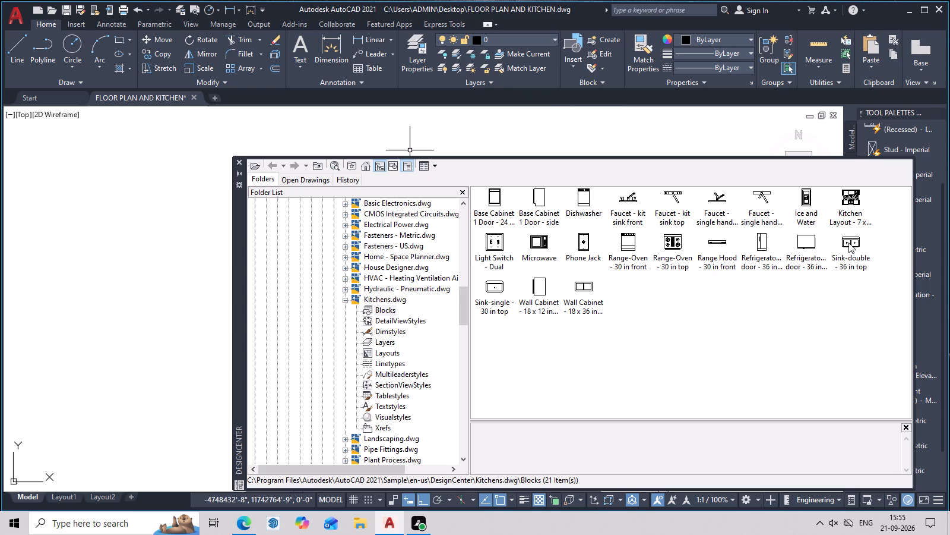
drag(851, 238, 132, 251)
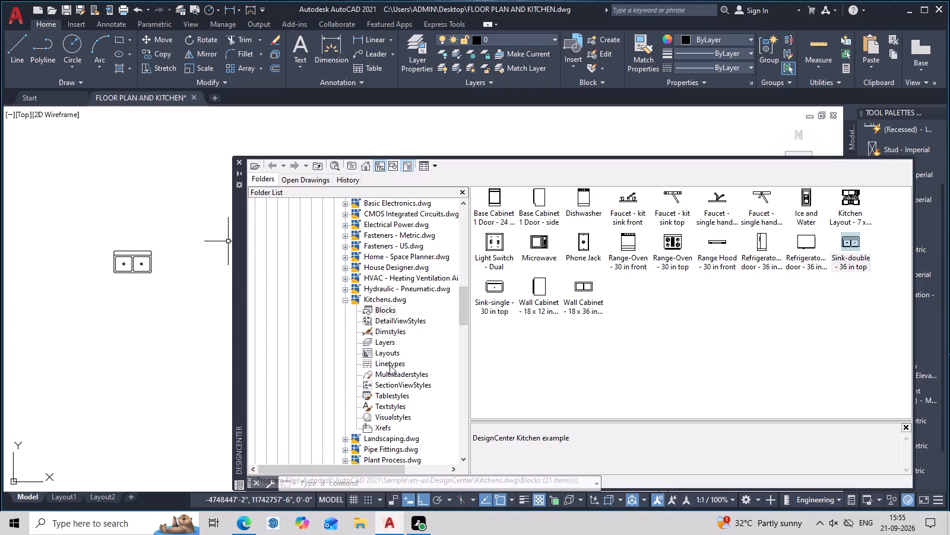
Insert the "Dining Set - 36 x 72 in." block from Home - Space Planner.dwg below the sink and close DesignCenter.
scroll(389, 365, up, 1)
click(396, 331)
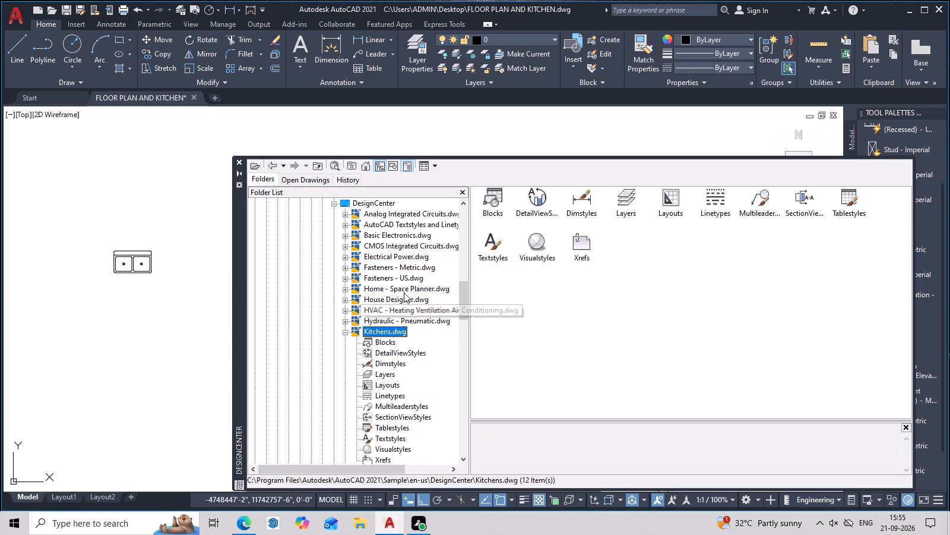
scroll(403, 274, up, 1)
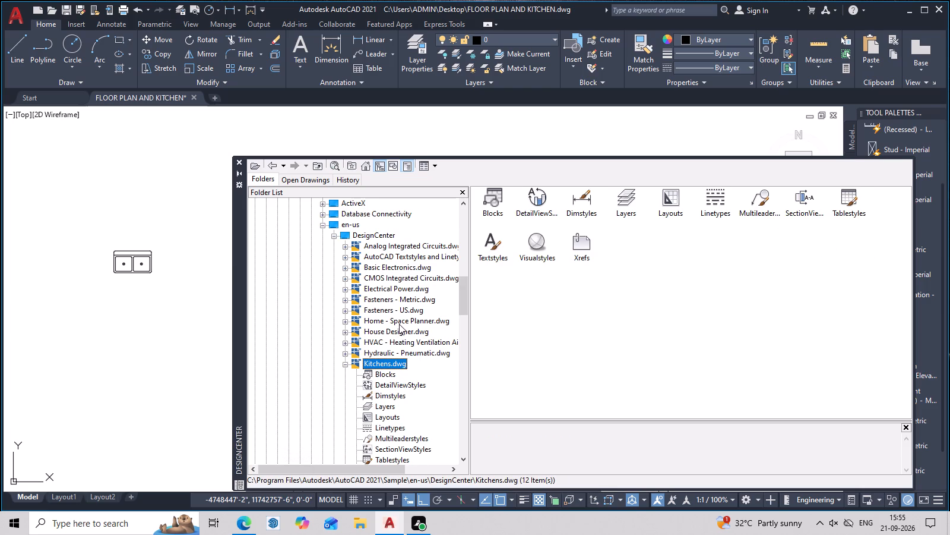
click(399, 323)
click(481, 199)
double_click(486, 199)
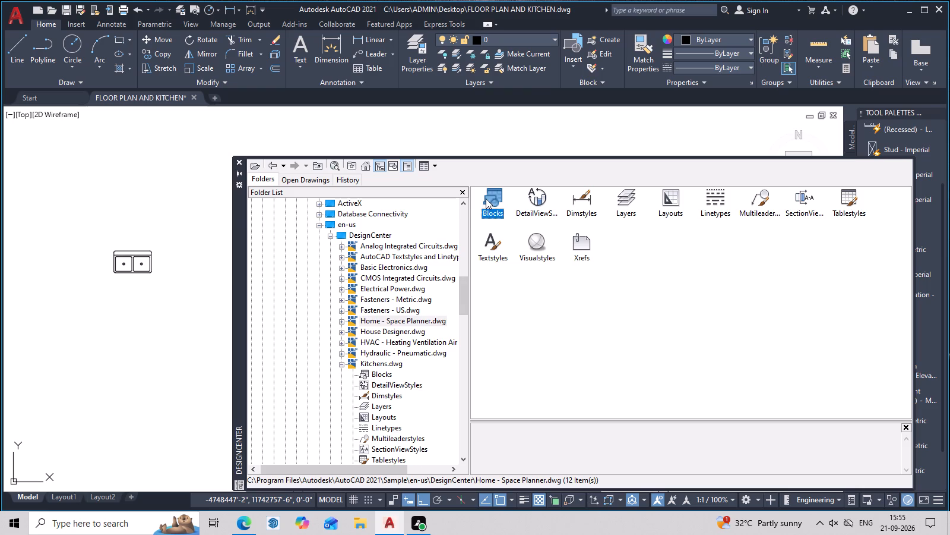
drag(765, 193, 165, 332)
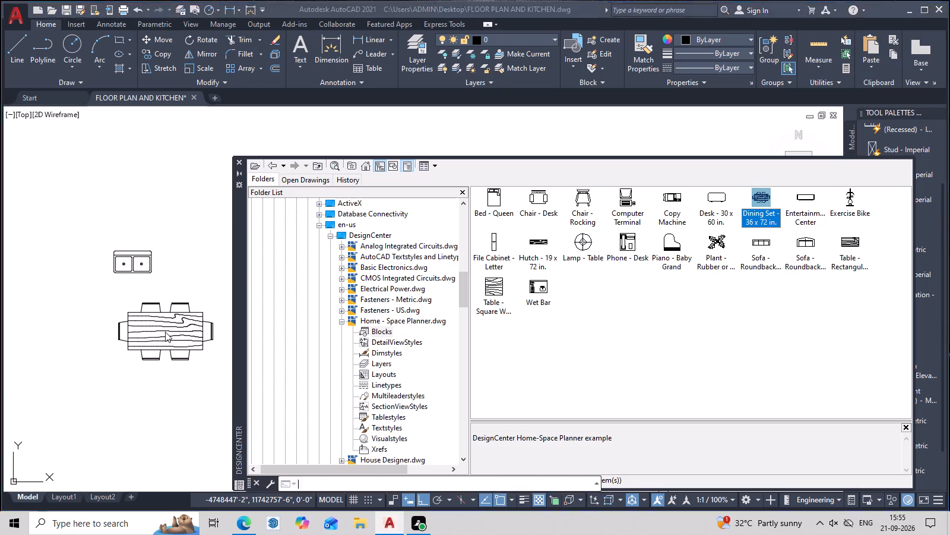
click(239, 160)
key(Escape)
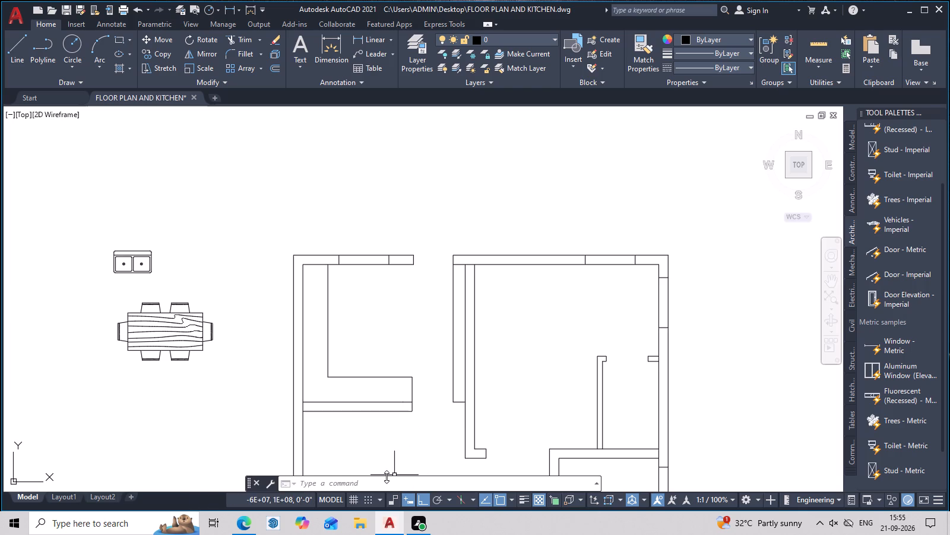
key(Escape)
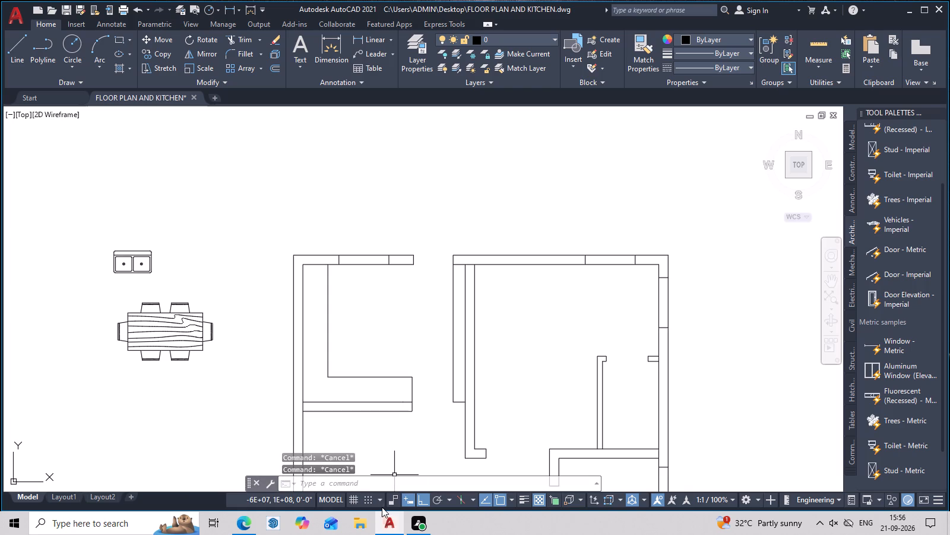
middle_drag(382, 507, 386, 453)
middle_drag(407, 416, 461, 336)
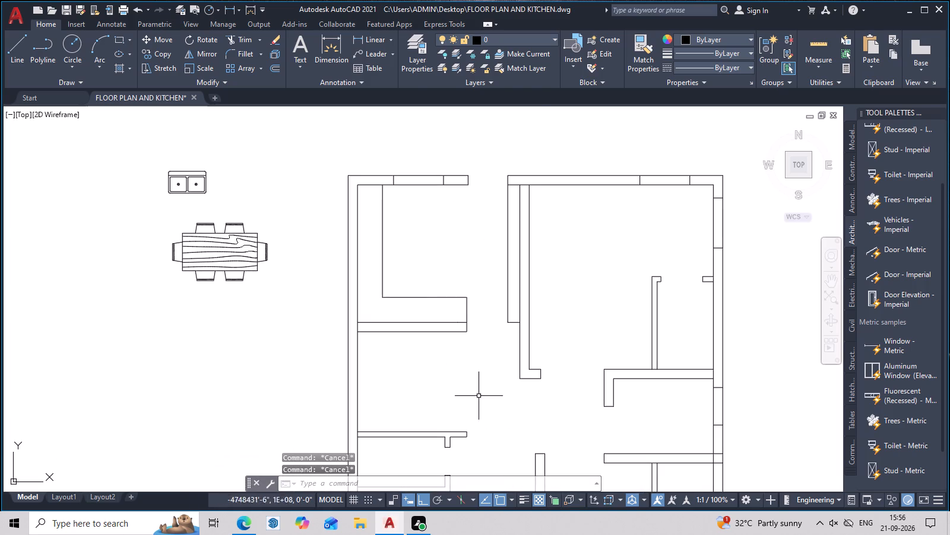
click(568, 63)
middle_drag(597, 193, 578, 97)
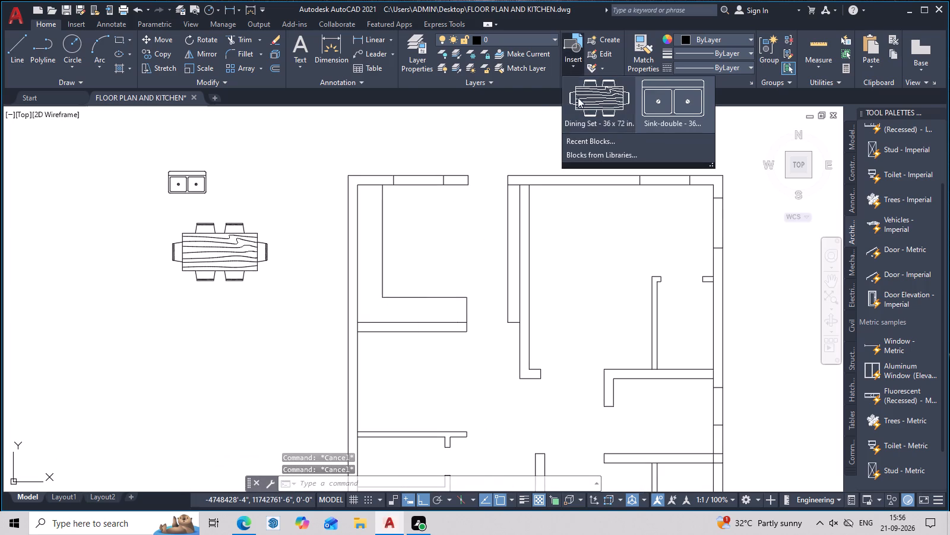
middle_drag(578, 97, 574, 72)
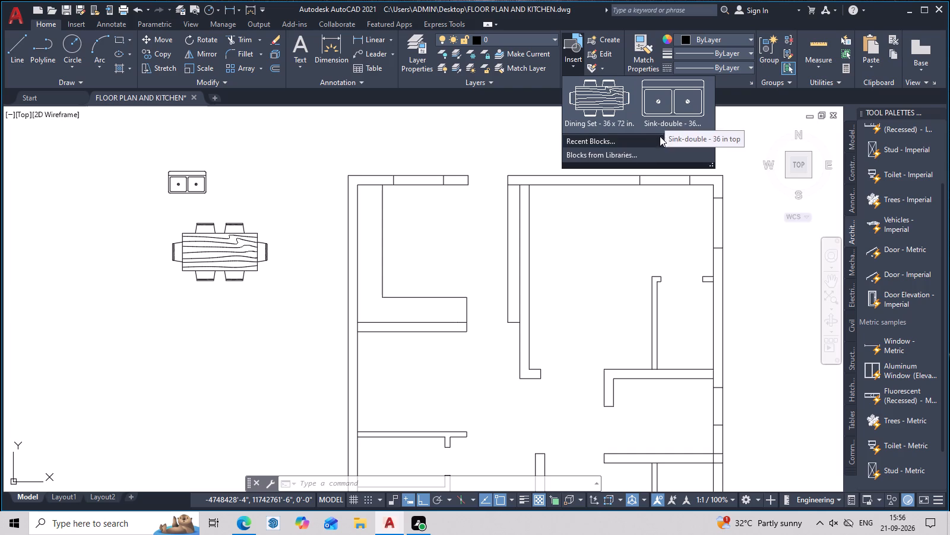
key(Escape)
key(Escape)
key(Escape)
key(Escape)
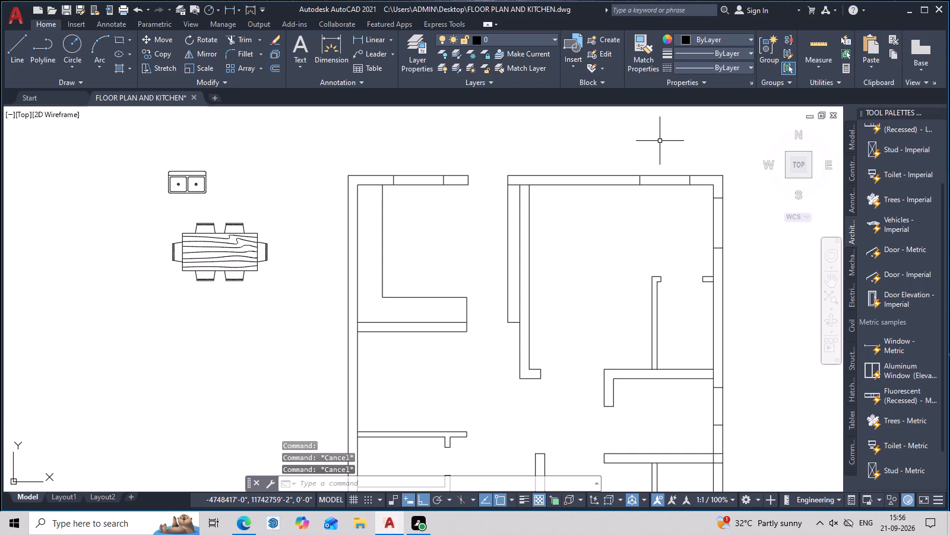
Insert the NEW BED block from the NEW BED.dwg library in the empty space left of the dining set, and close the block library.
middle_drag(683, 127, 709, 93)
scroll(623, 174, down, 2)
middle_drag(620, 183, 586, 232)
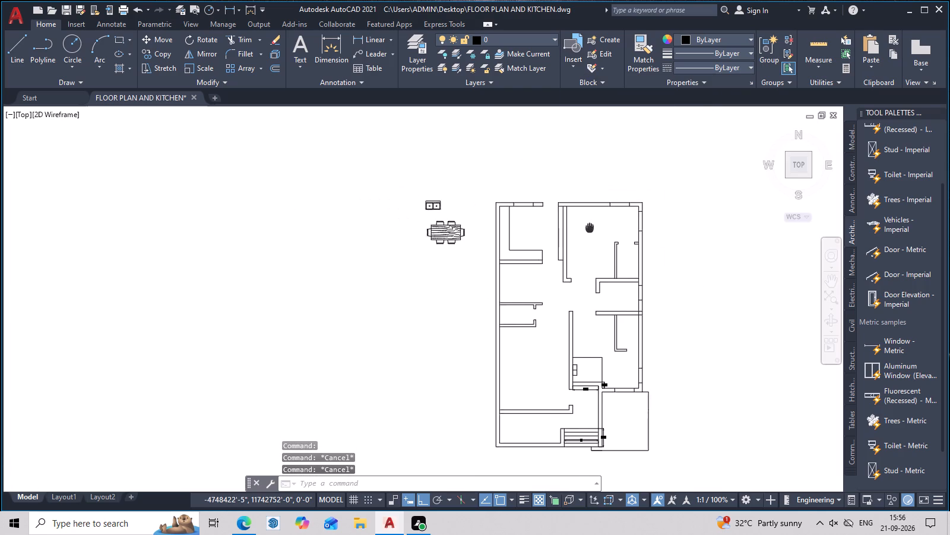
middle_drag(586, 232, 558, 285)
click(568, 64)
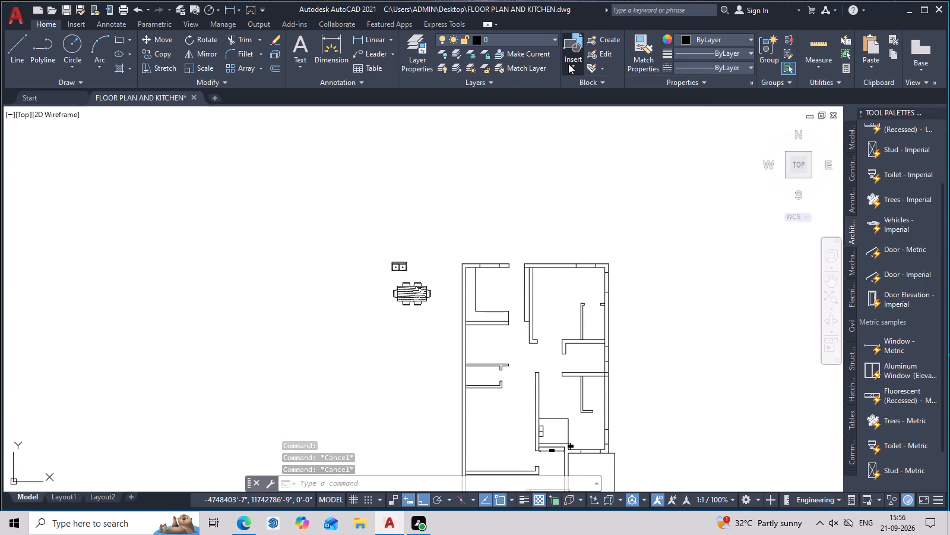
middle_drag(628, 204, 635, 173)
click(643, 157)
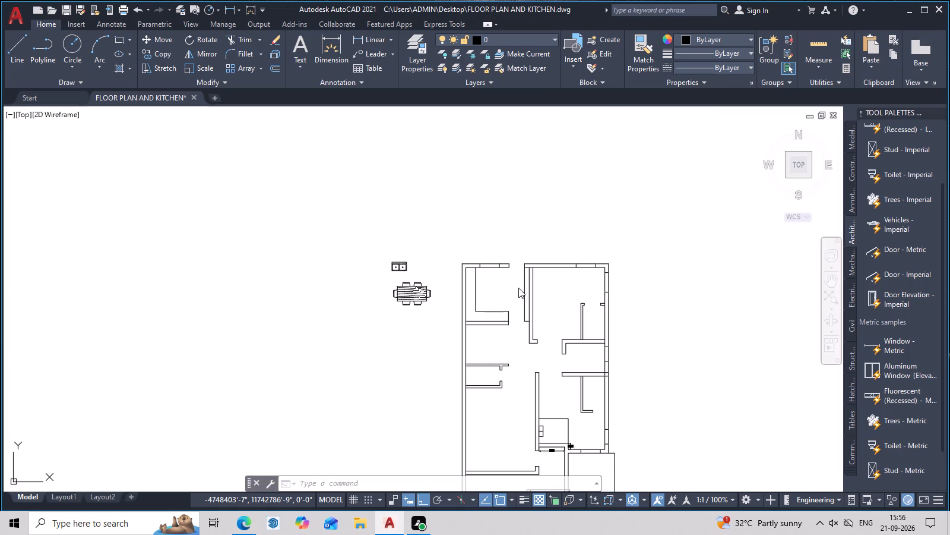
click(593, 74)
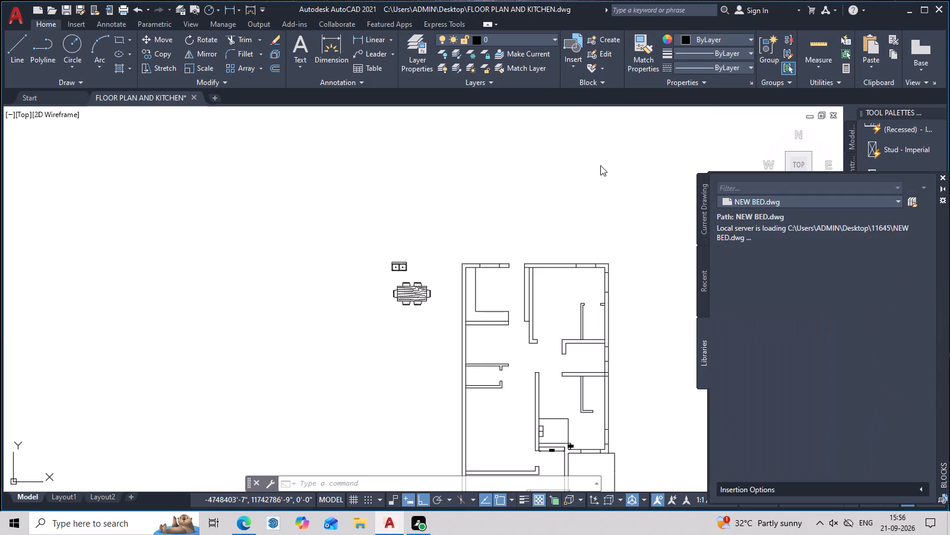
drag(745, 242, 728, 251)
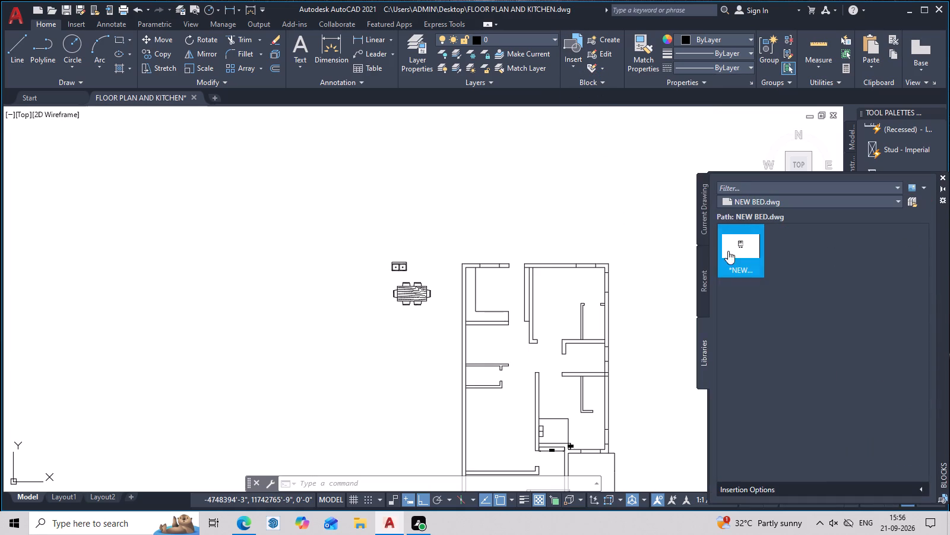
drag(728, 251, 327, 311)
key(Escape)
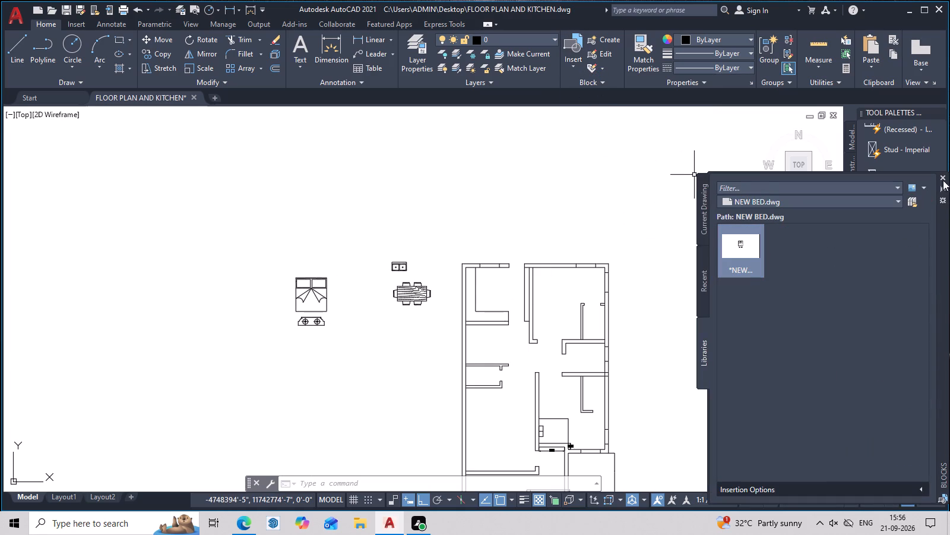
click(944, 174)
Erase the rectangular outline and the small divided box inside it, beside the wall above the 5'-3" dimension.
middle_drag(609, 231, 581, 67)
scroll(463, 216, up, 3)
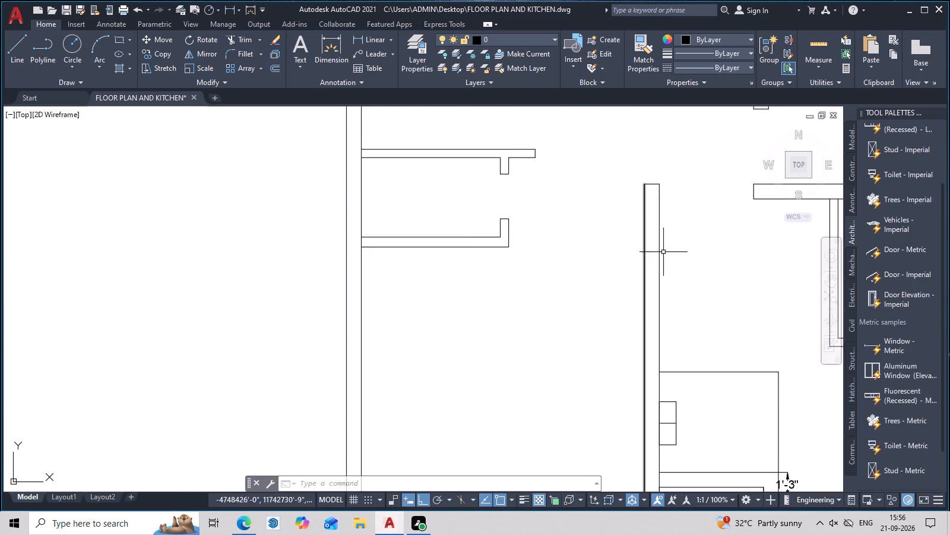
scroll(663, 253, down, 3)
middle_drag(717, 288, 633, 153)
scroll(612, 157, up, 3)
middle_drag(610, 156, 610, 210)
drag(589, 136, 498, 231)
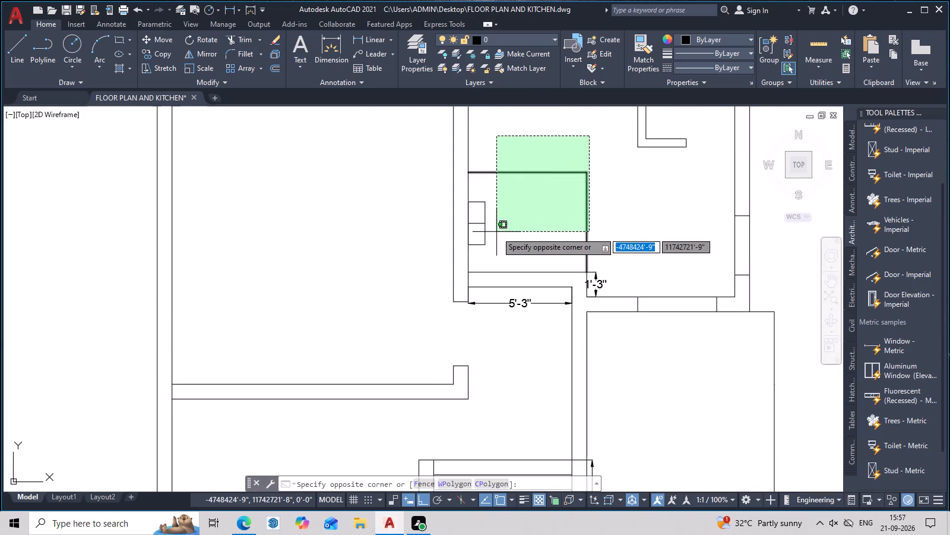
click(473, 245)
key(Delete)
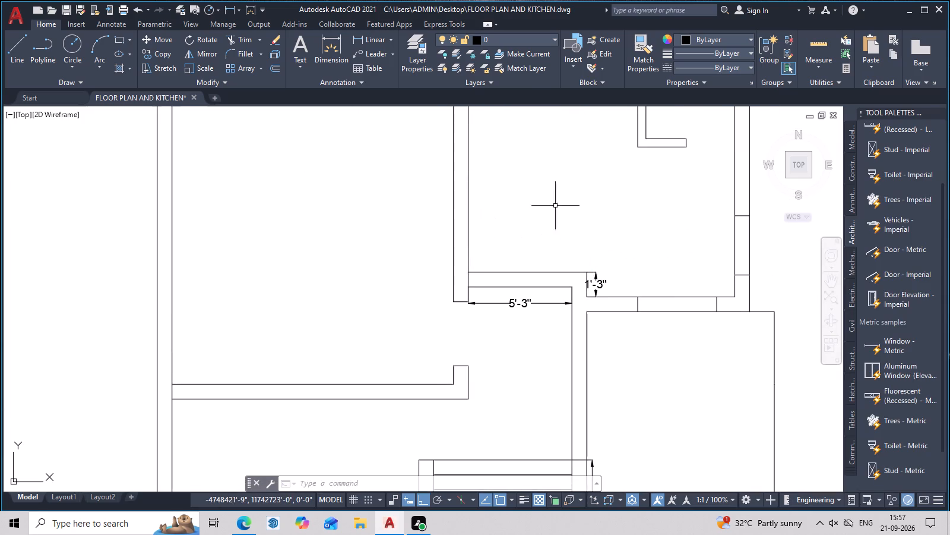
Open the inserted NEW BED block in the Block Editor.
scroll(555, 206, down, 4)
middle_drag(571, 269, 603, 308)
middle_drag(425, 248, 438, 260)
scroll(450, 208, up, 3)
drag(462, 153, 419, 202)
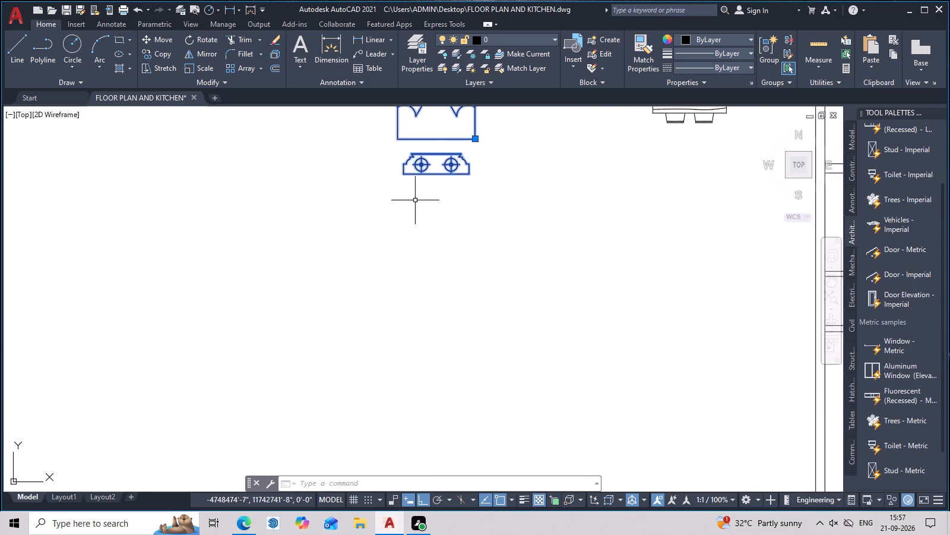
triple_click(453, 156)
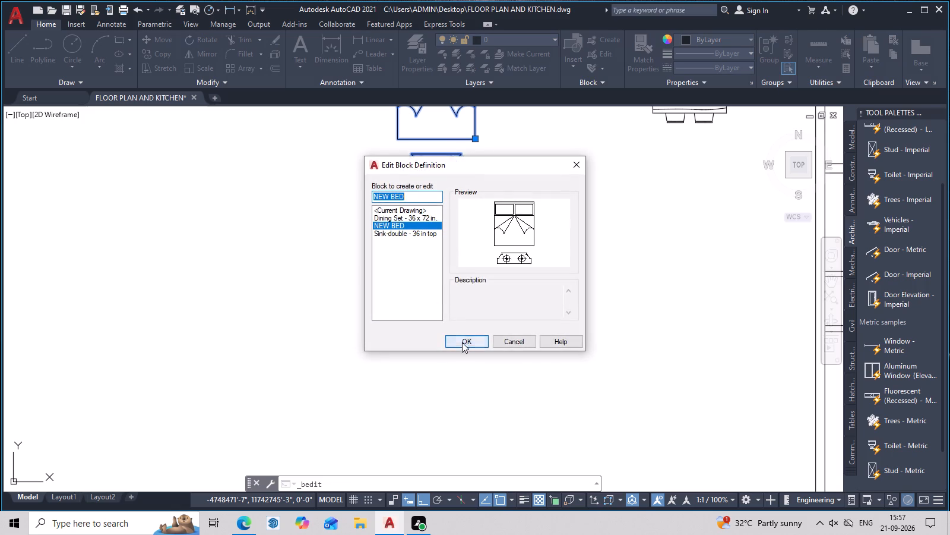
click(462, 342)
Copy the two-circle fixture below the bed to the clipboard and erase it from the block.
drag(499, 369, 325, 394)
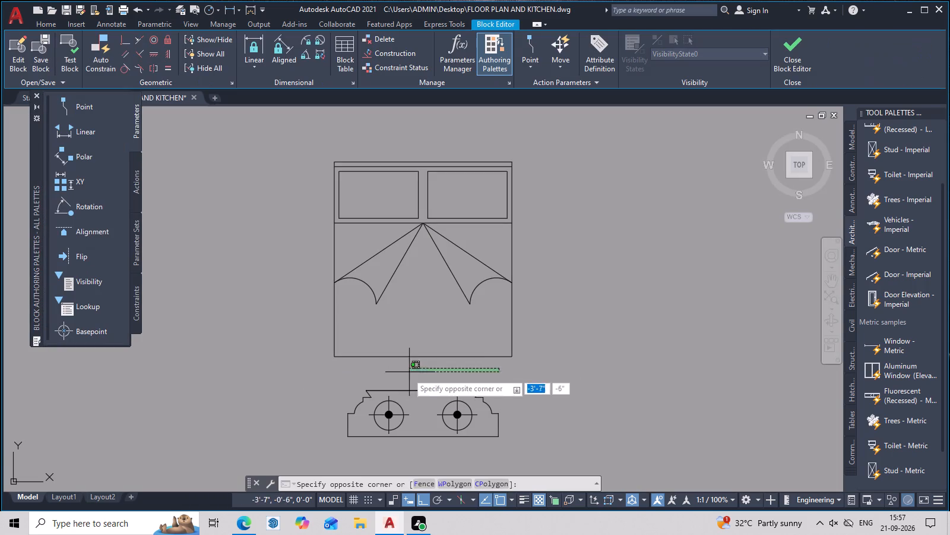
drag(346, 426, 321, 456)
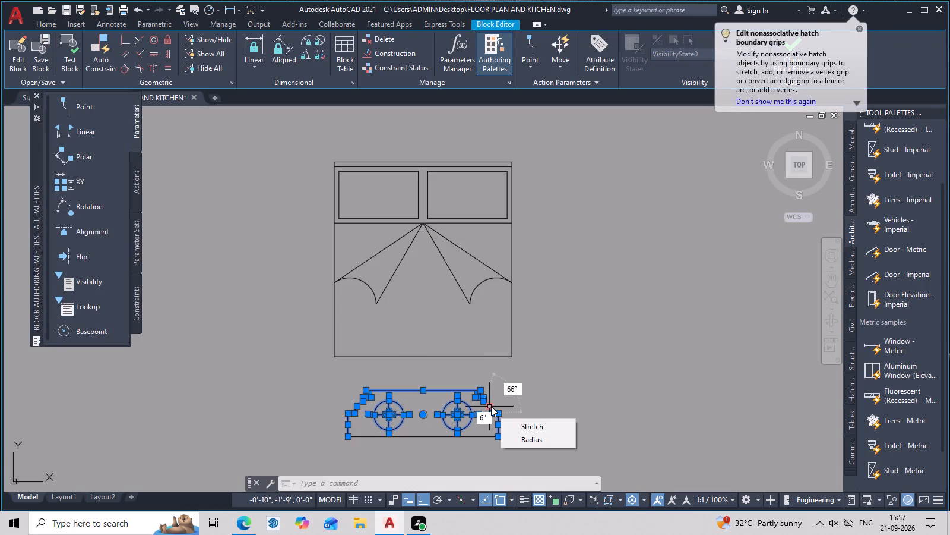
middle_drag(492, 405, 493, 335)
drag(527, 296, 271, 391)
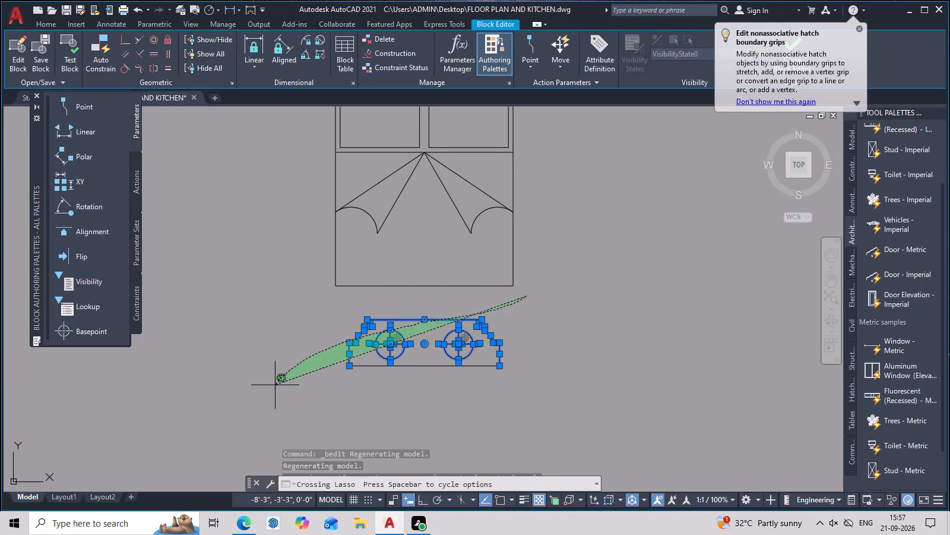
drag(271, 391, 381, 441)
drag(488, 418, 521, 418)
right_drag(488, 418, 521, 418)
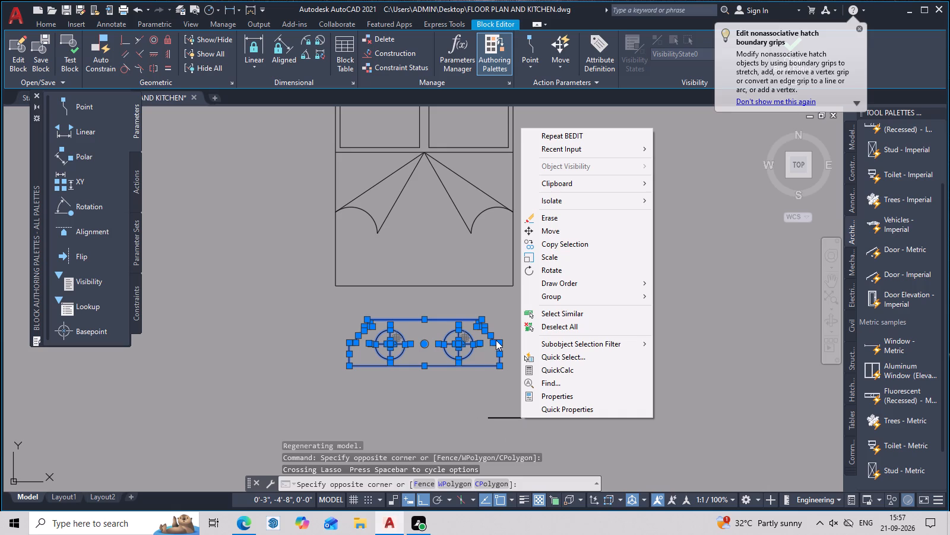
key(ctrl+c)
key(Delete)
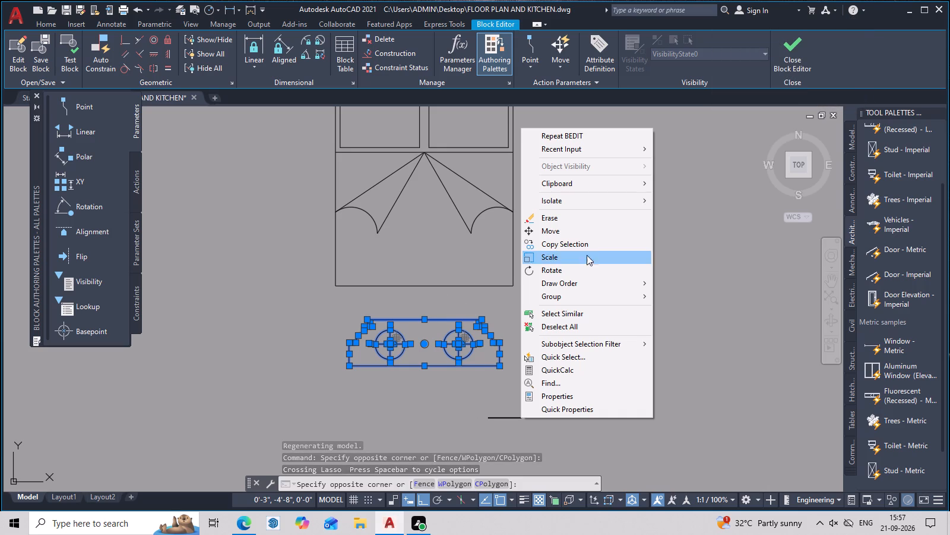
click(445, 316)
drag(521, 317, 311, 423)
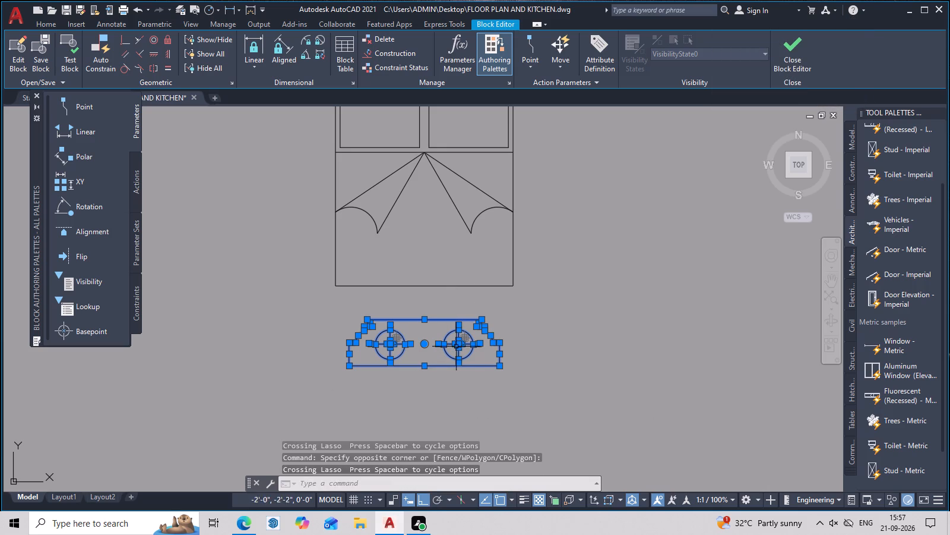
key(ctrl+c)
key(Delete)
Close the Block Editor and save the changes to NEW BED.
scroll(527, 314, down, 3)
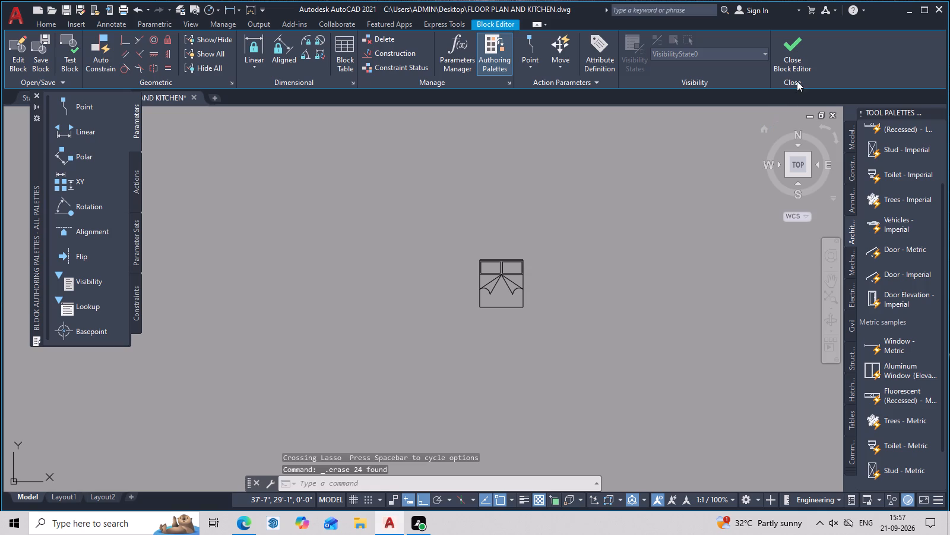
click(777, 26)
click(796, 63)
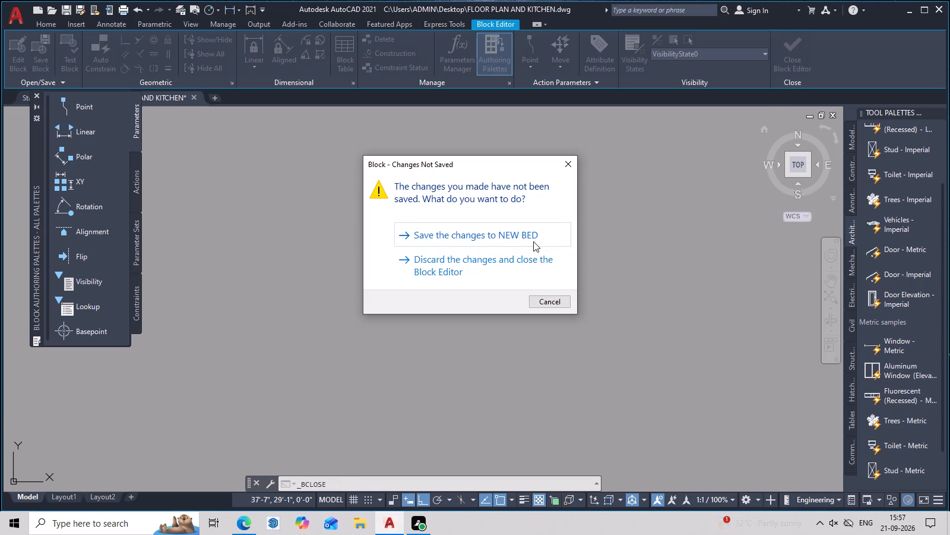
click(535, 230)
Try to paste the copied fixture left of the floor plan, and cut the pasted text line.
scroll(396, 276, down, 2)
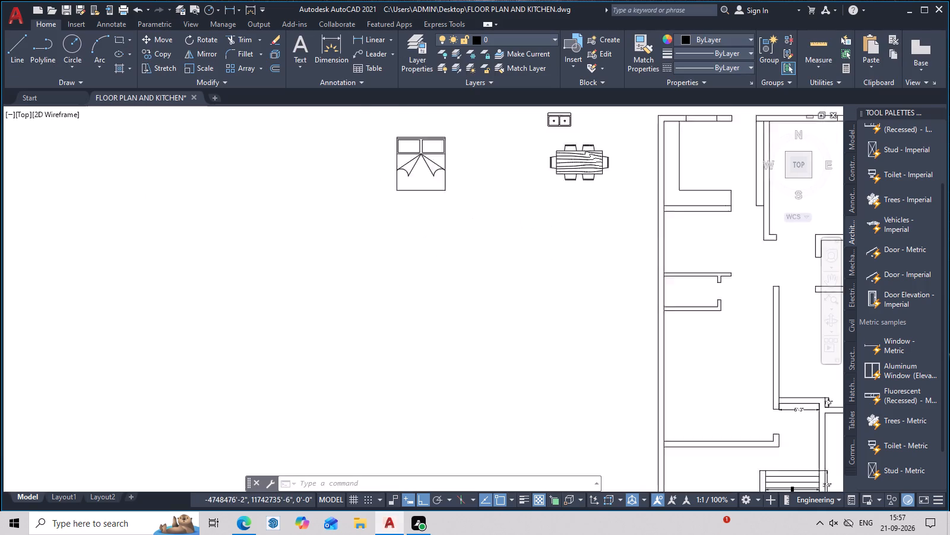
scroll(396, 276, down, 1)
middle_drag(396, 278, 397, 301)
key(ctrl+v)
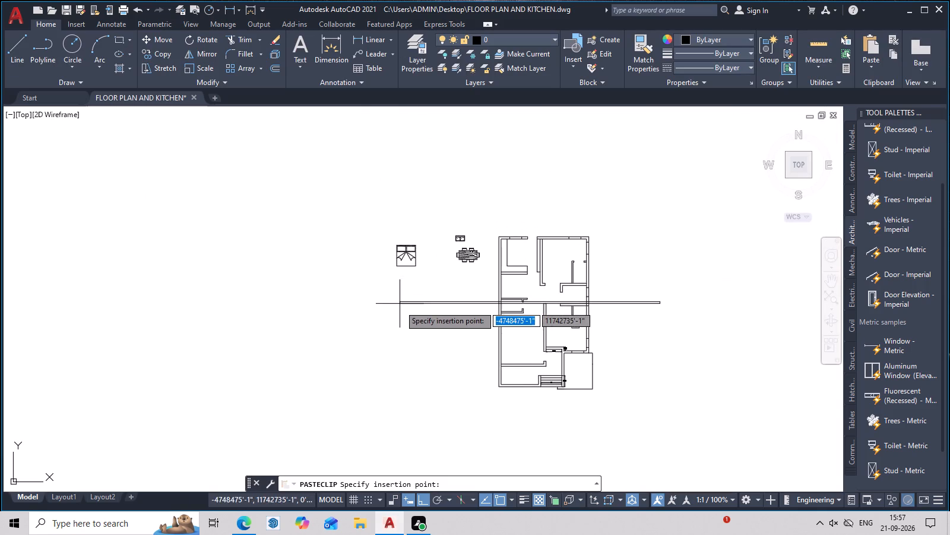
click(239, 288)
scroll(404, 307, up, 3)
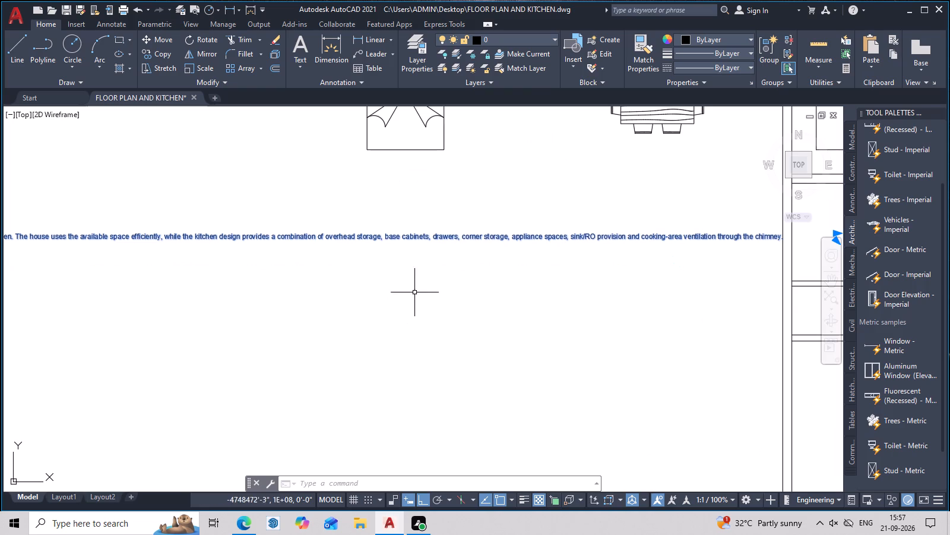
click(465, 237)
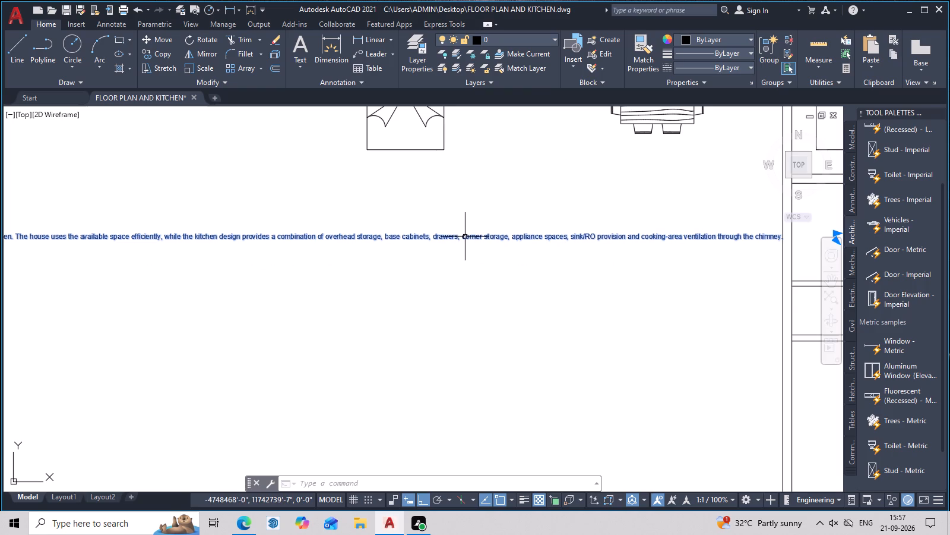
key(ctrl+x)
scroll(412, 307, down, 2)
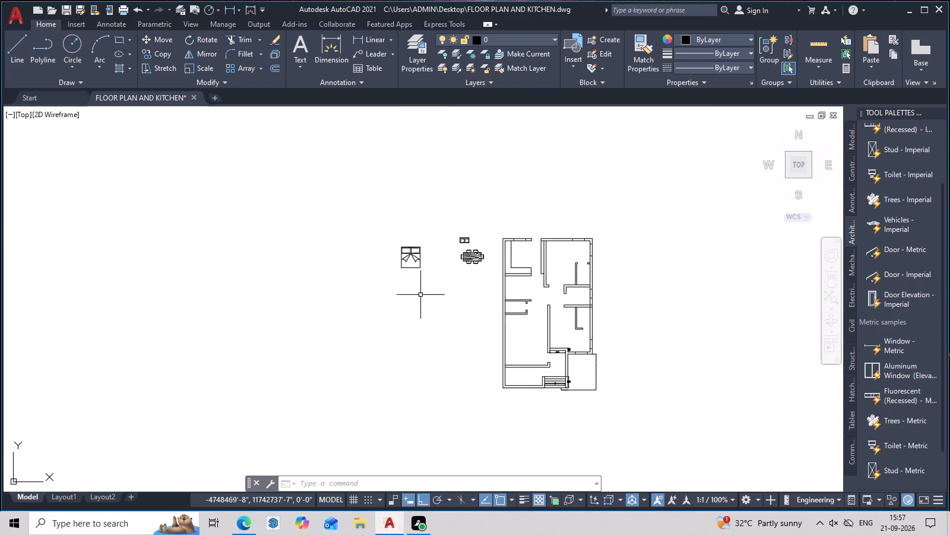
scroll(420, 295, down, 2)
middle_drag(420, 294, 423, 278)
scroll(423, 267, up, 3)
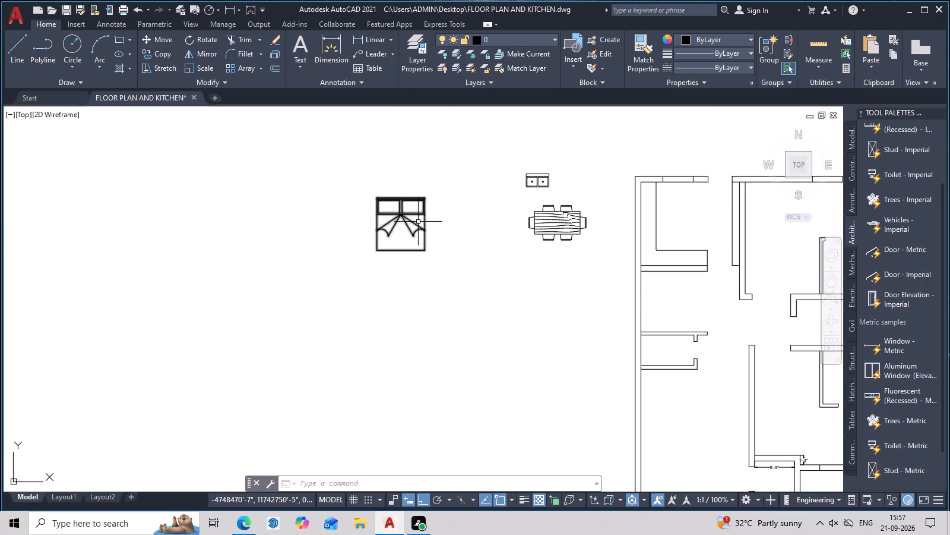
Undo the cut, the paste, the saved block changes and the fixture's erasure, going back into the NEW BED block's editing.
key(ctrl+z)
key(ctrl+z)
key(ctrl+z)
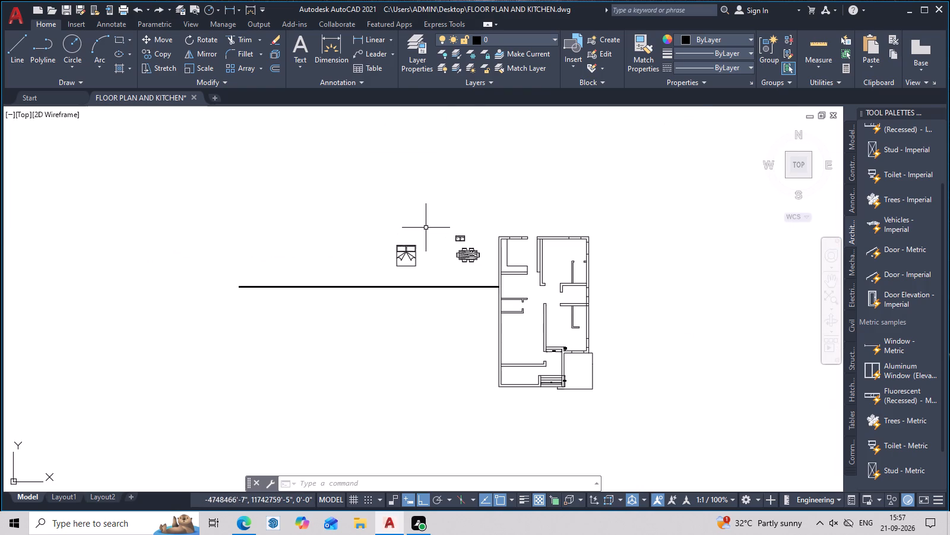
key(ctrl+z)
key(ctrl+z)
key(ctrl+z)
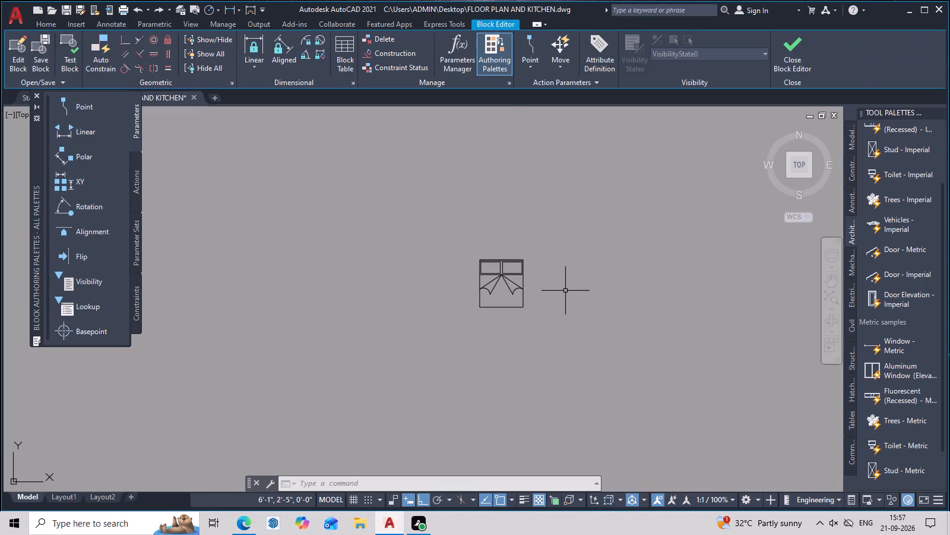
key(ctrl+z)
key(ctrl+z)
Select the whole two-circle fixture below the bed and copy it to the clipboard.
drag(478, 297, 376, 315)
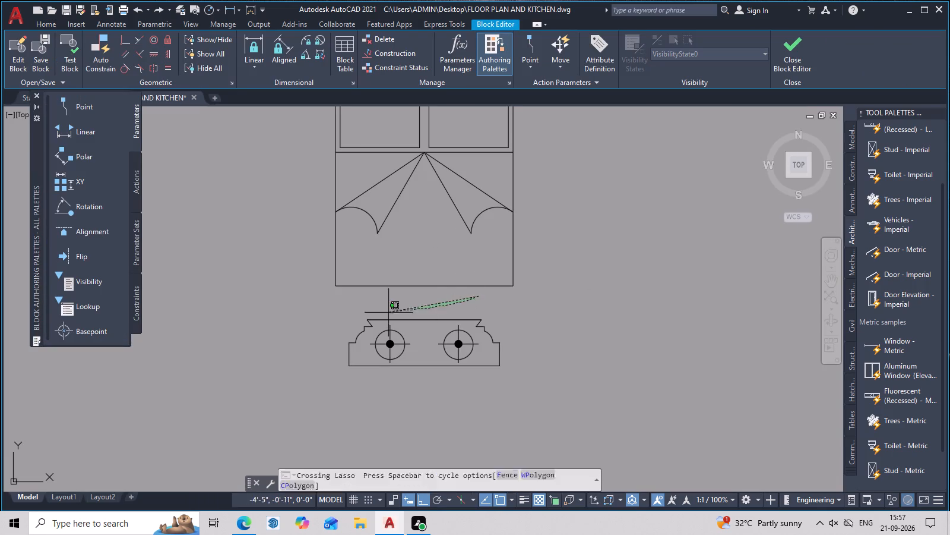
drag(376, 315, 555, 385)
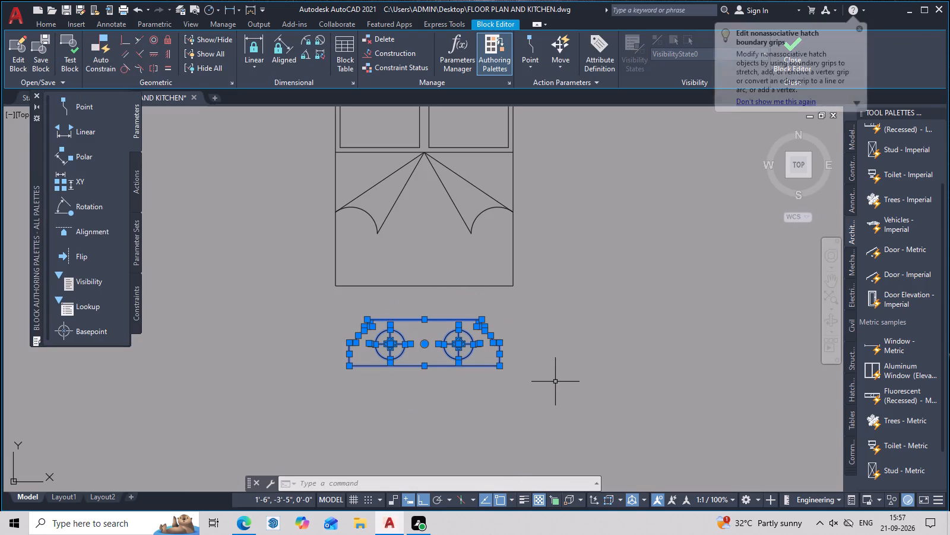
key(ctrl+c)
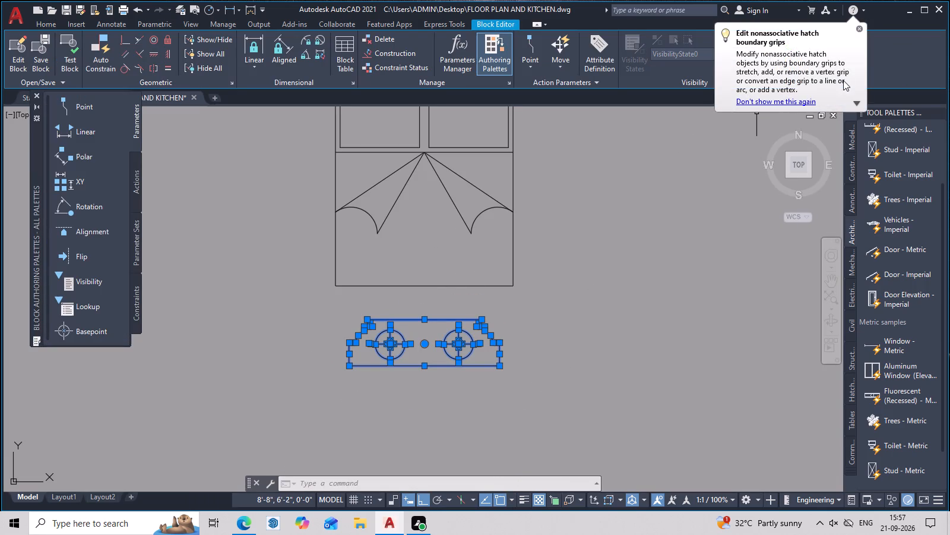
Erase the two-circle fixture from the bed block, and close the Block Editor saving the changes.
click(860, 29)
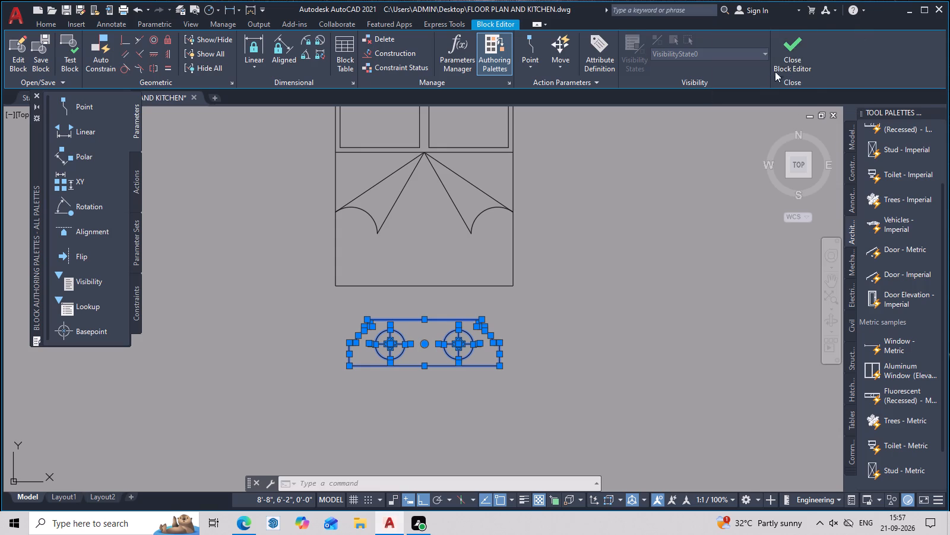
key(Delete)
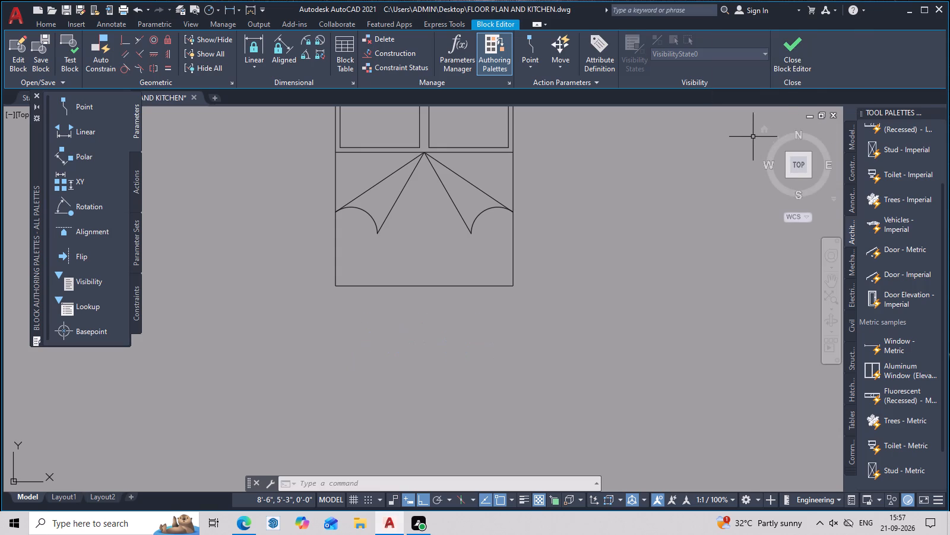
click(785, 37)
click(543, 240)
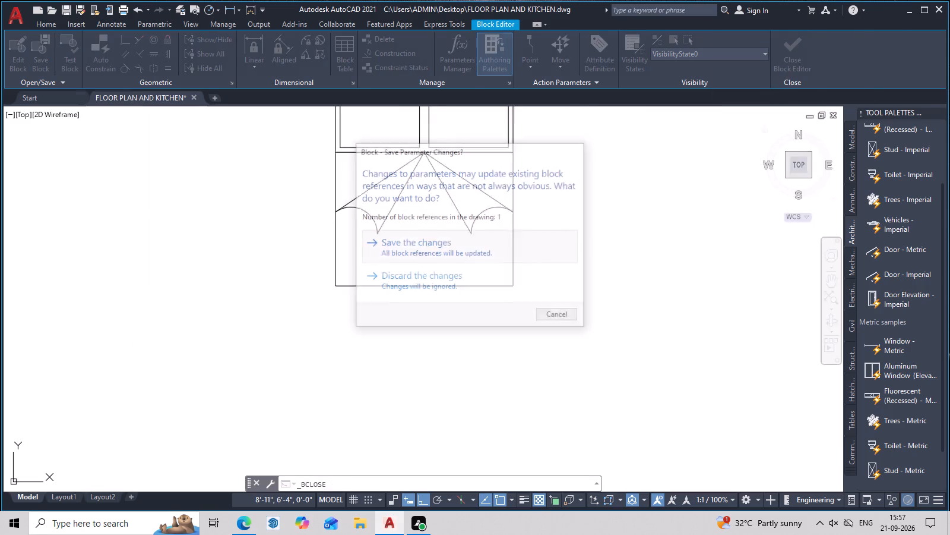
Paste the copied two-circle fixture below the bed and group its objects.
key(ctrl+v)
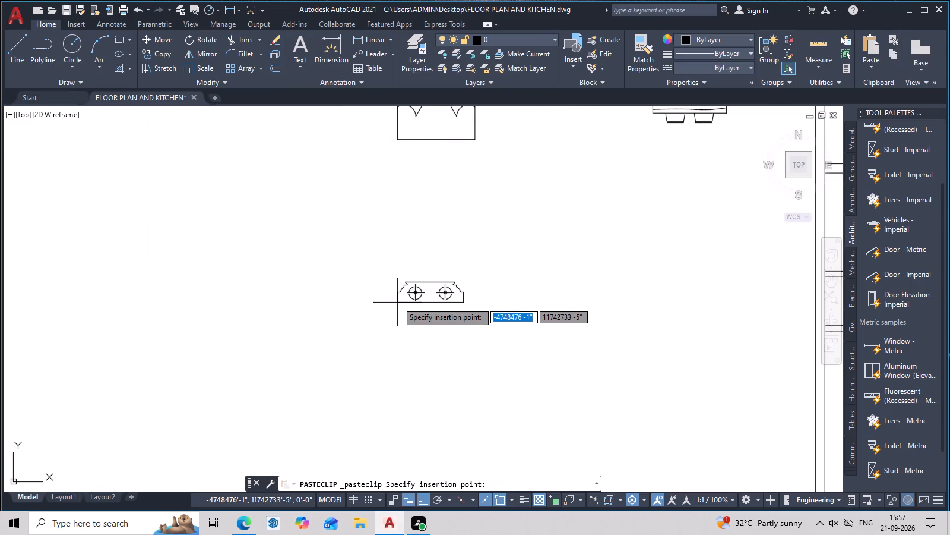
click(417, 244)
drag(500, 204, 529, 286)
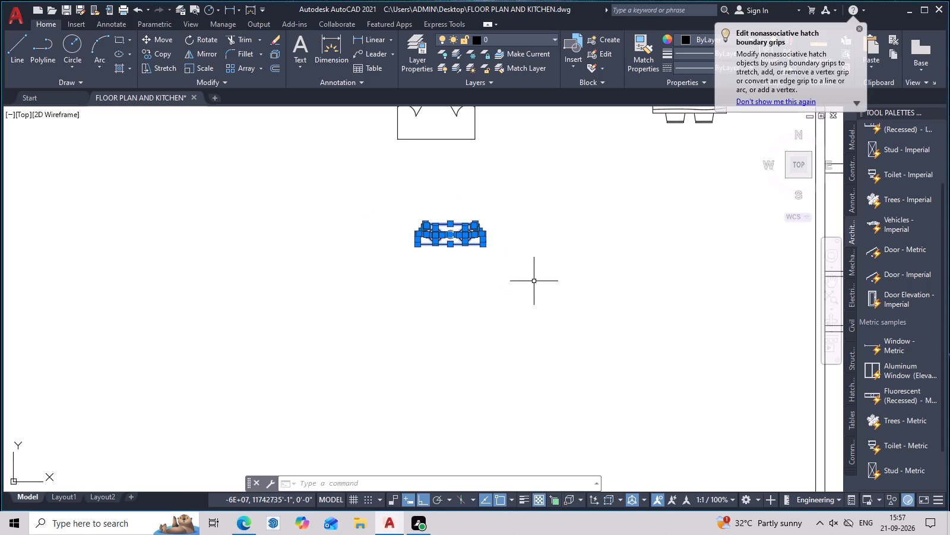
key(g)
key(space)
Rotate the bed block outside the floor plan 90° counterclockwise so the pillows face left.
middle_drag(489, 264, 331, 410)
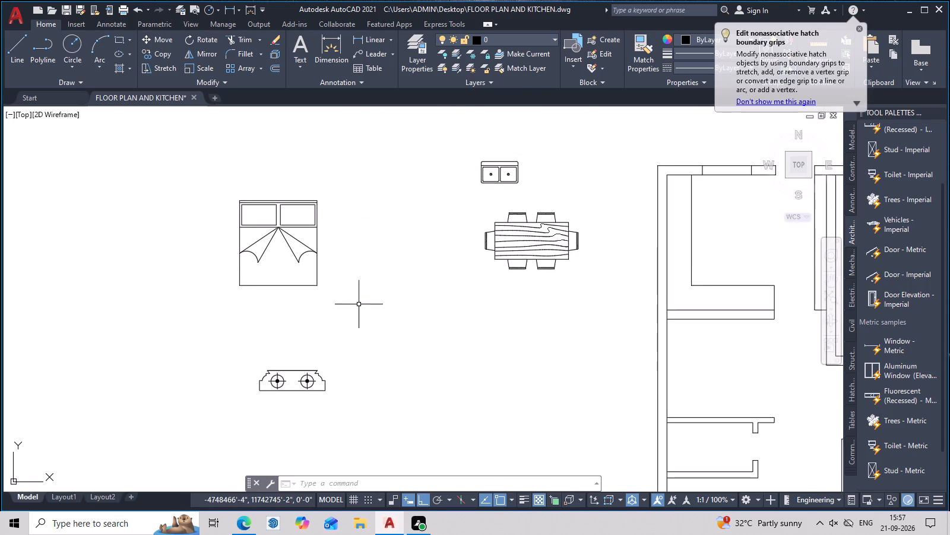
scroll(375, 301, down, 2)
middle_drag(393, 301, 379, 297)
drag(343, 227, 287, 297)
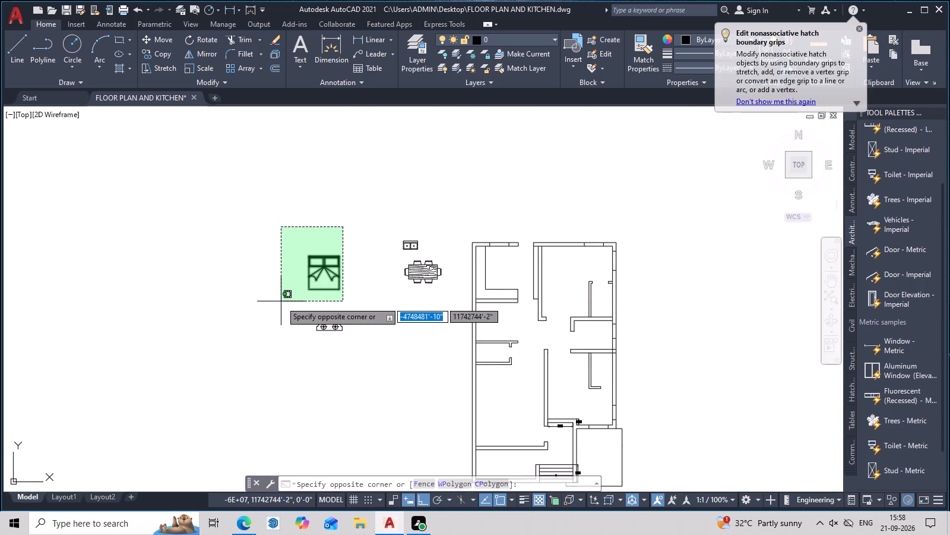
click(281, 301)
key(r)
key(o)
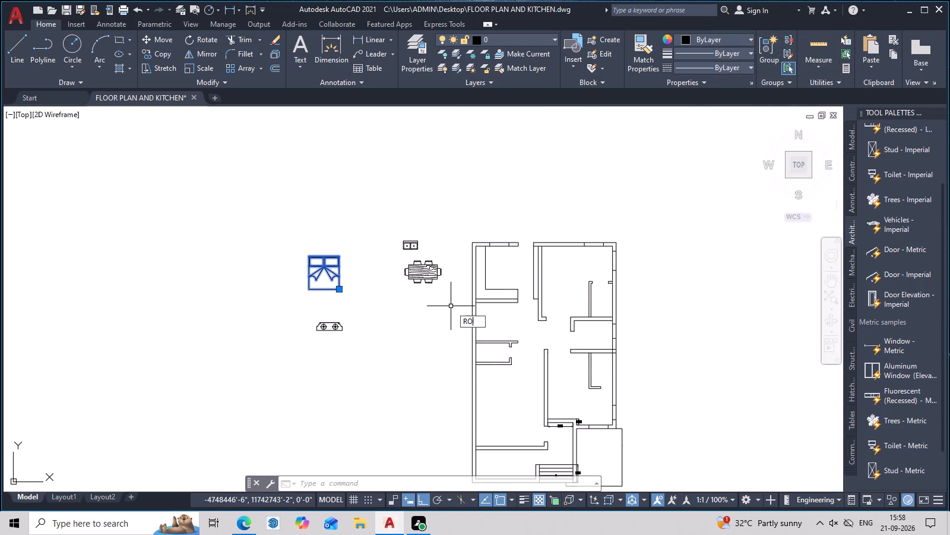
key(space)
click(350, 218)
click(351, 186)
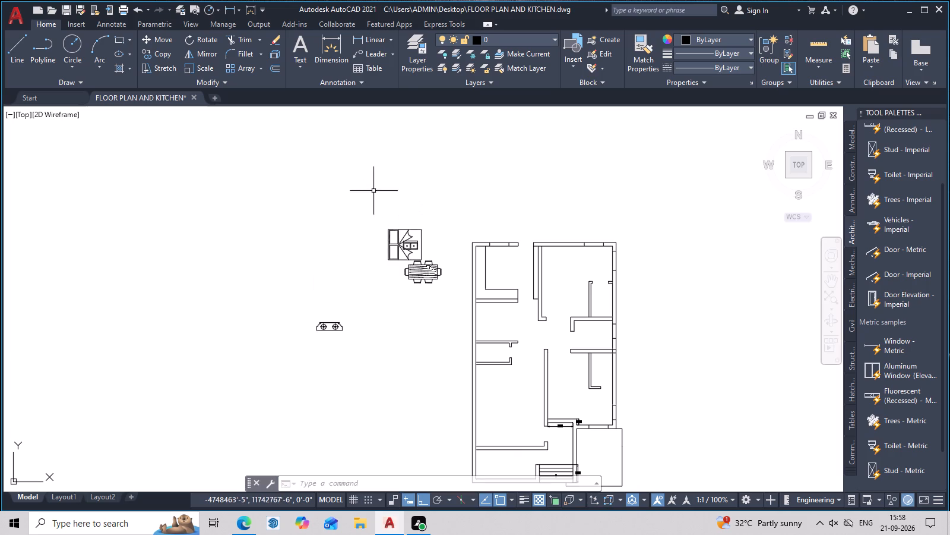
Copy the rotated bed from its headboard midpoint onto the left wall of the upper-right bedroom, with Ortho off.
click(422, 240)
key(c)
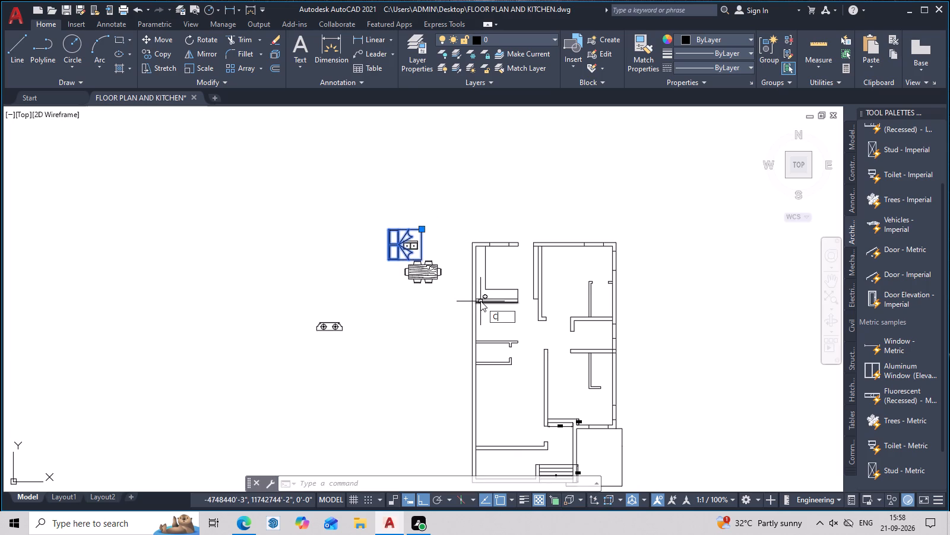
text(O)
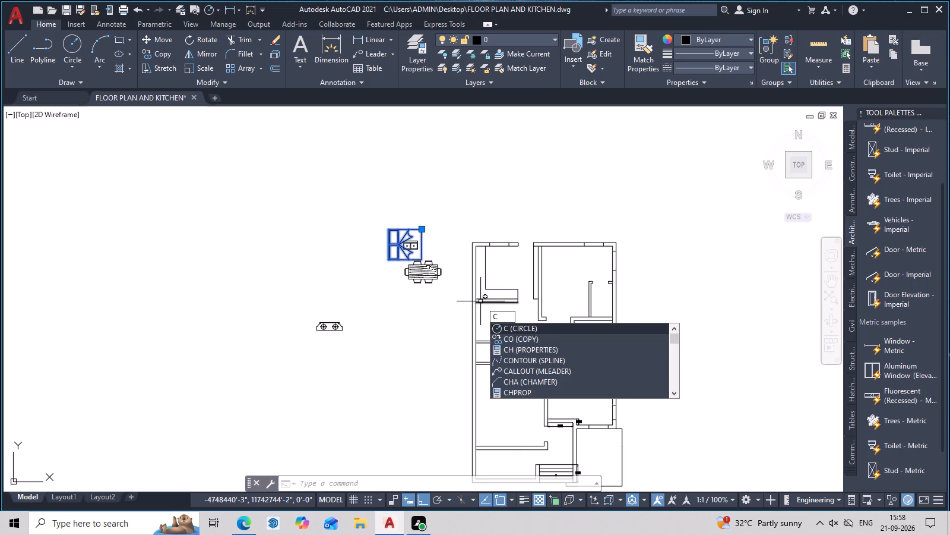
key(space)
scroll(401, 231, up, 2)
click(364, 267)
middle_drag(565, 290, 351, 302)
key(F8)
middle_drag(561, 355, 550, 333)
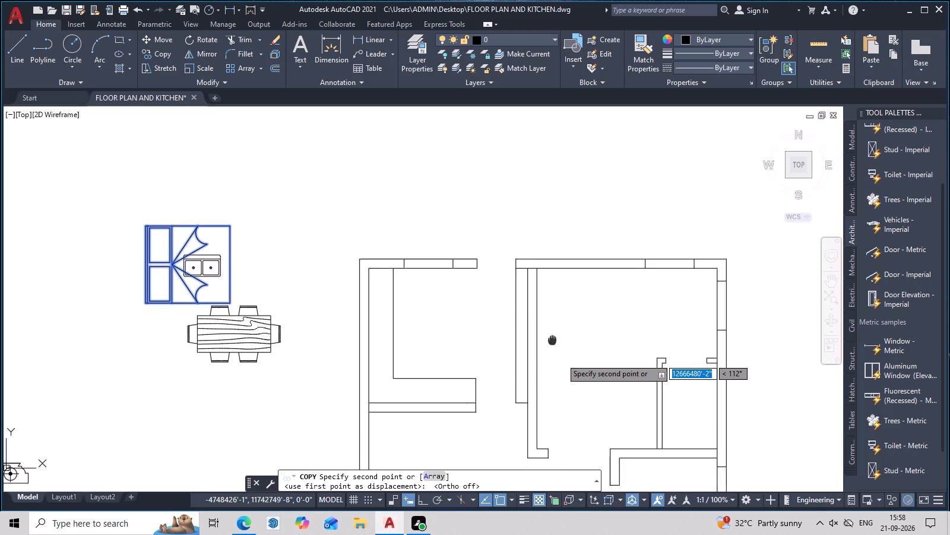
middle_drag(550, 333, 517, 245)
scroll(514, 234, up, 1)
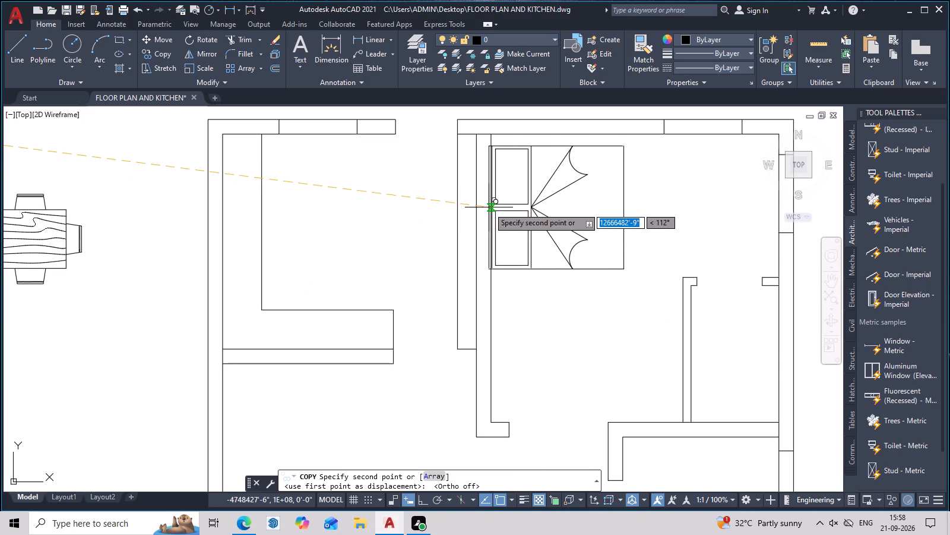
click(490, 207)
Place another copy of the bed against the left wall of the lower-right bedroom, in its bottom corner.
scroll(506, 231, down, 2)
middle_drag(514, 314, 524, 127)
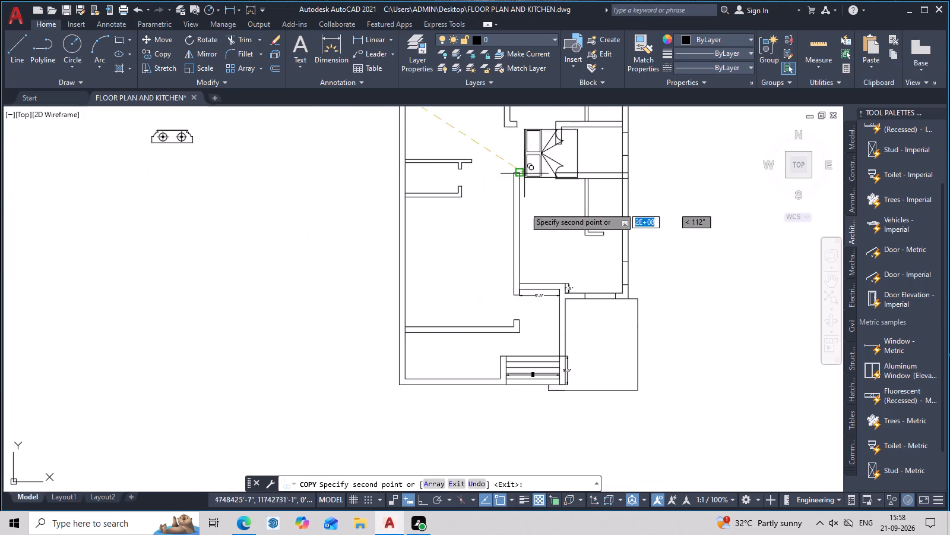
middle_drag(530, 248, 539, 160)
scroll(536, 198, up, 2)
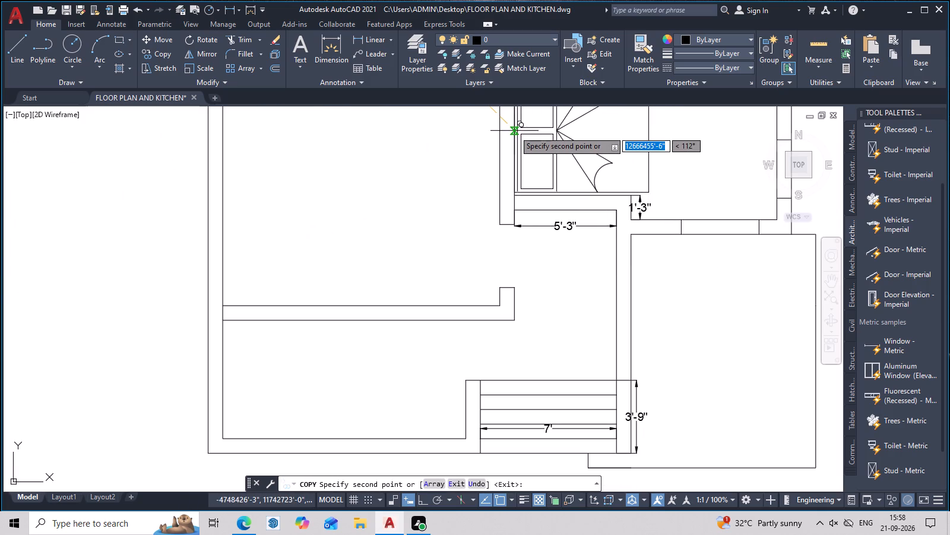
click(514, 134)
middle_drag(608, 171, 603, 216)
key(Escape)
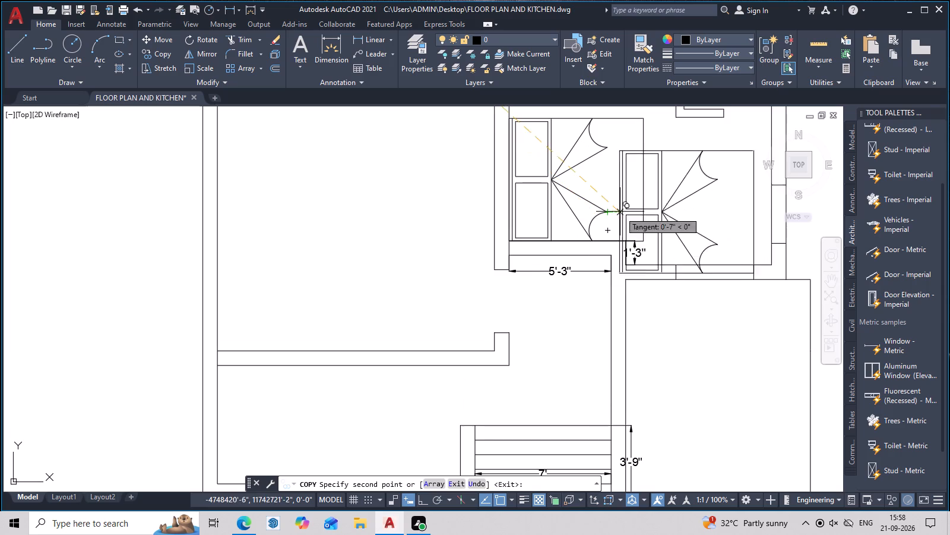
key(Escape)
Scale down the lower bedroom's bed from its lower-left corner until its foot edge lines up with the wall corner.
click(643, 187)
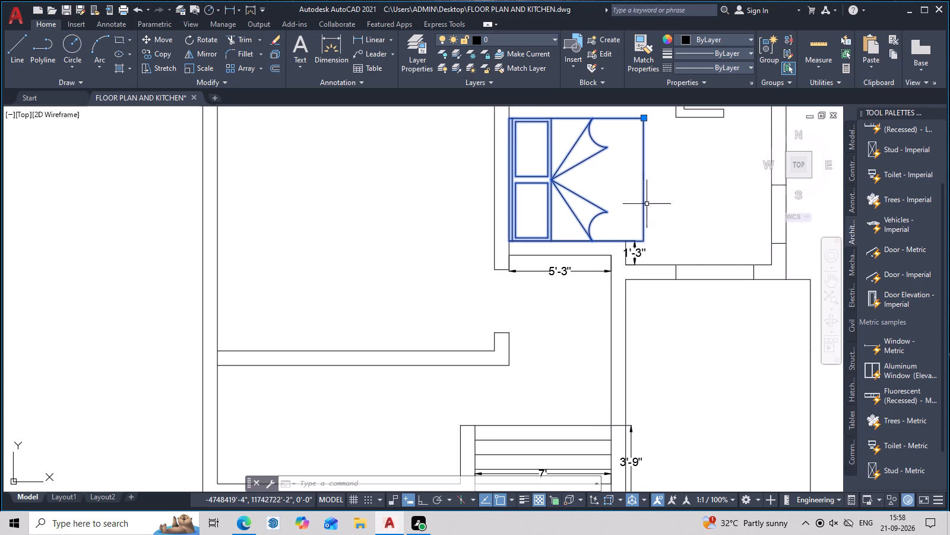
text(SC)
key(space)
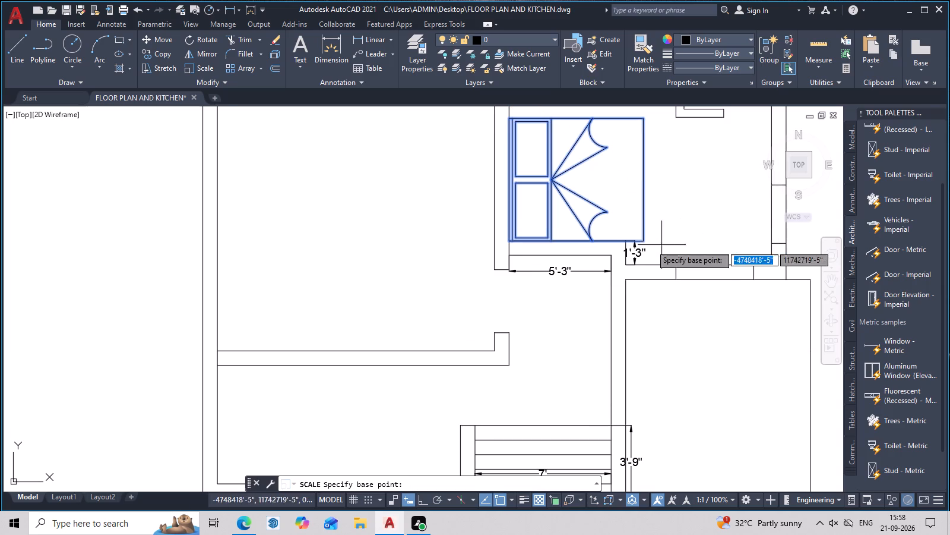
key(space)
click(514, 244)
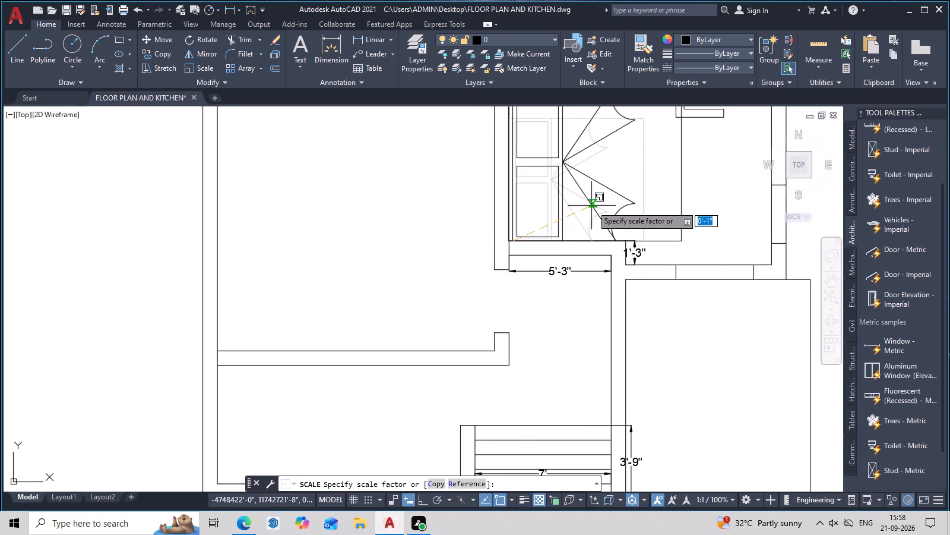
click(560, 207)
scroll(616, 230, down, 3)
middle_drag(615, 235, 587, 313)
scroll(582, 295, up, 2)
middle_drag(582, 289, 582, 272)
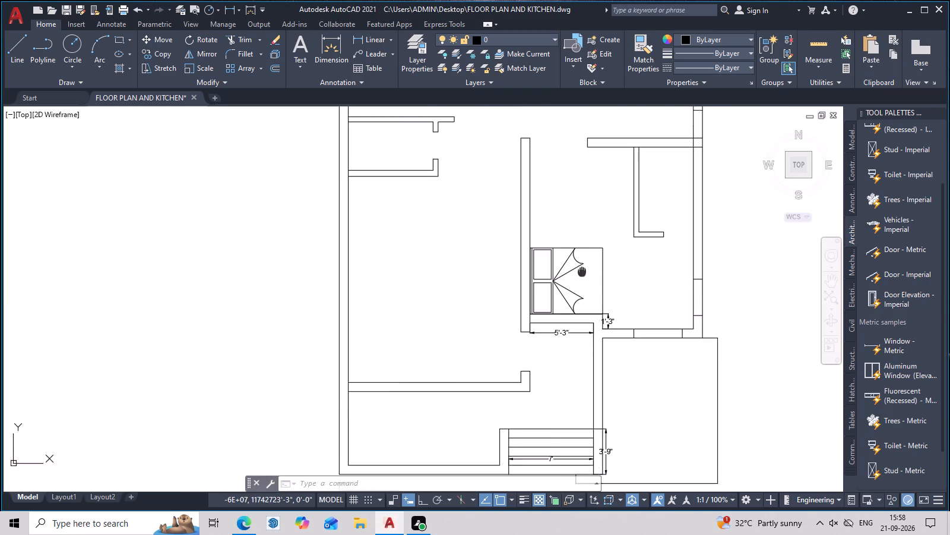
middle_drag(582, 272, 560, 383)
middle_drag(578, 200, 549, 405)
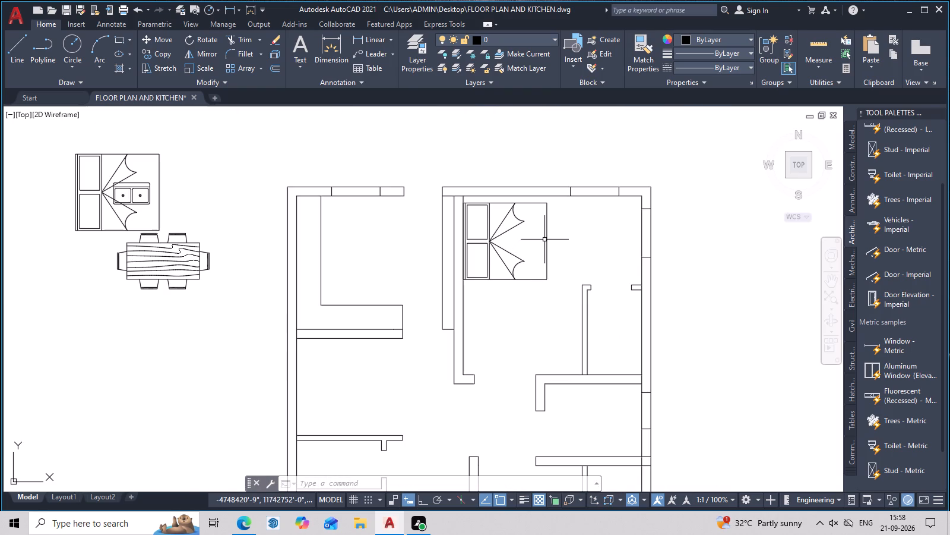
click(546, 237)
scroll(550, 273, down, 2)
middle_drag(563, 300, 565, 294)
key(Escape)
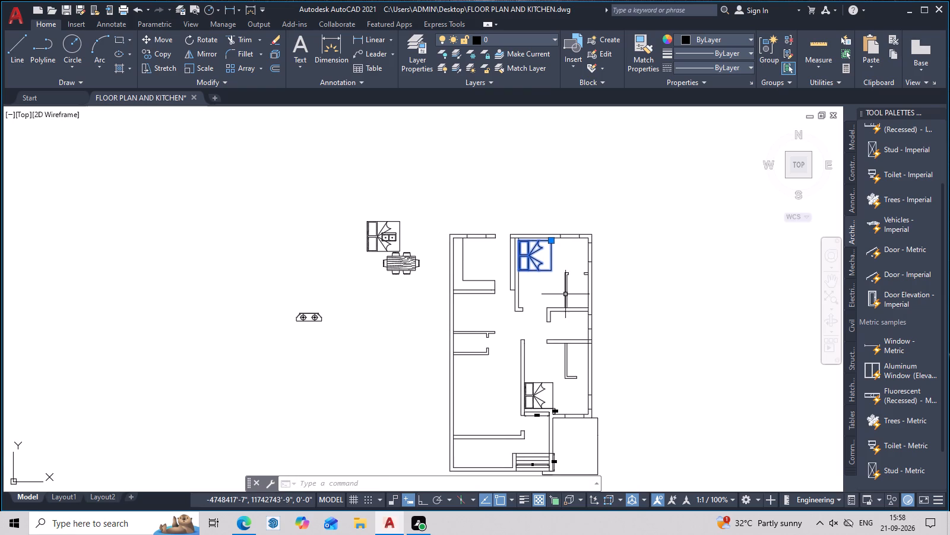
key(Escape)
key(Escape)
Scale down the dining table block beside the floor plan, using its right-hand chair as the base point.
scroll(582, 269, up, 1)
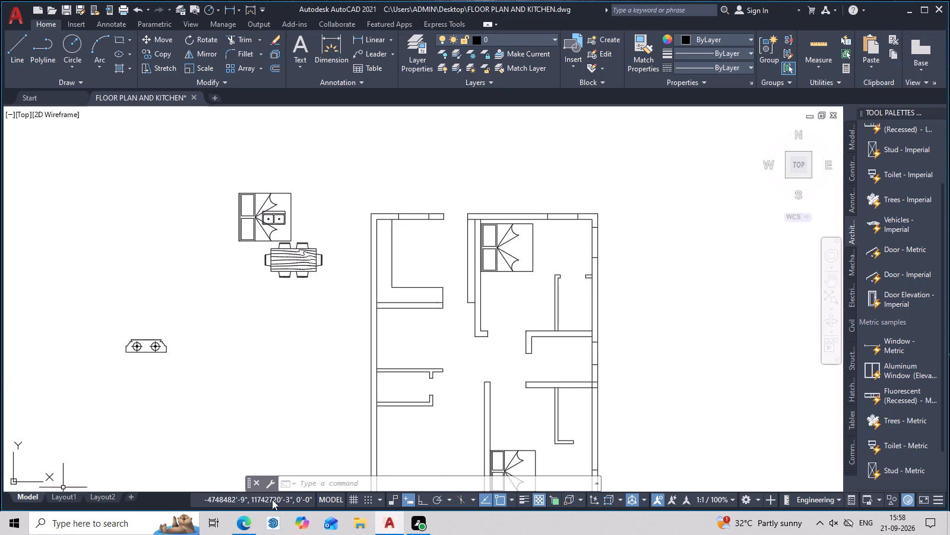
click(310, 248)
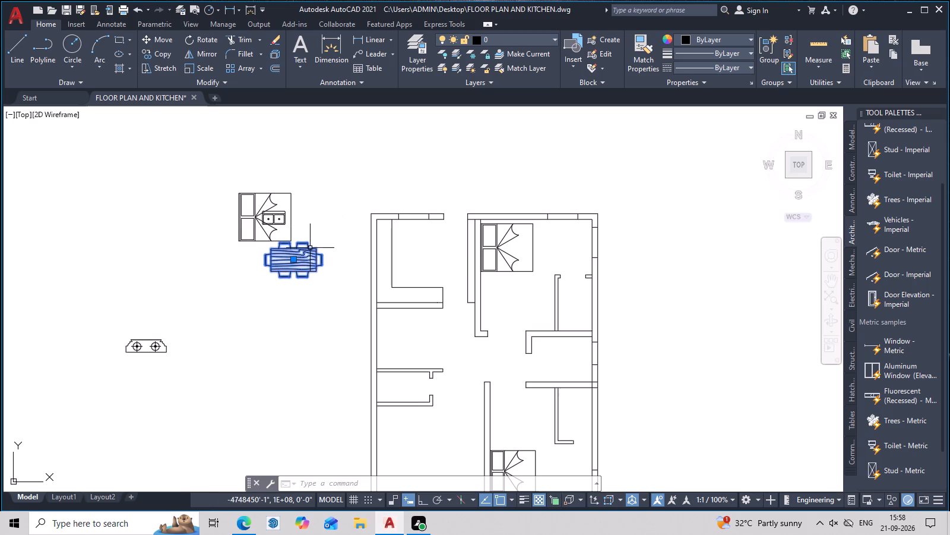
text(SC)
key(space)
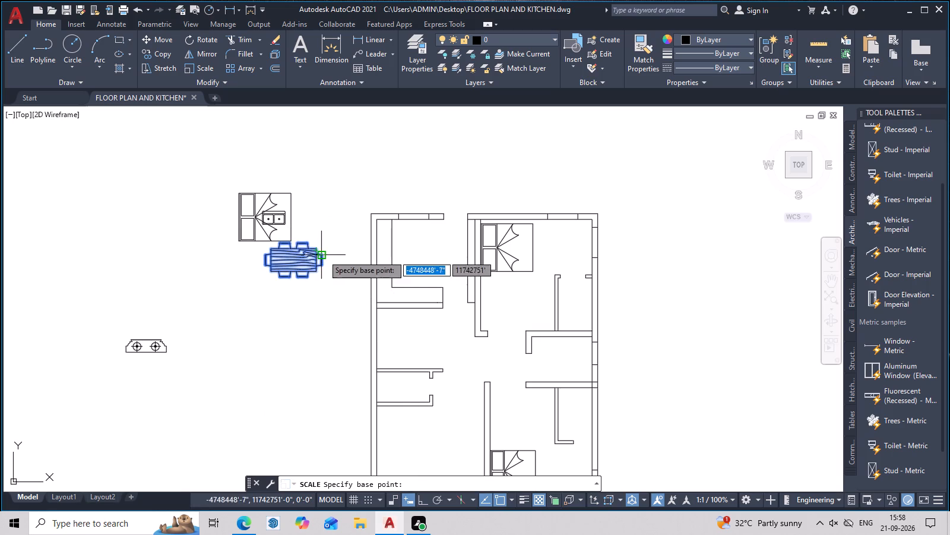
click(323, 256)
click(309, 262)
Move the dining table set into the left-hand room below the kitchen counter.
scroll(309, 261, up, 2)
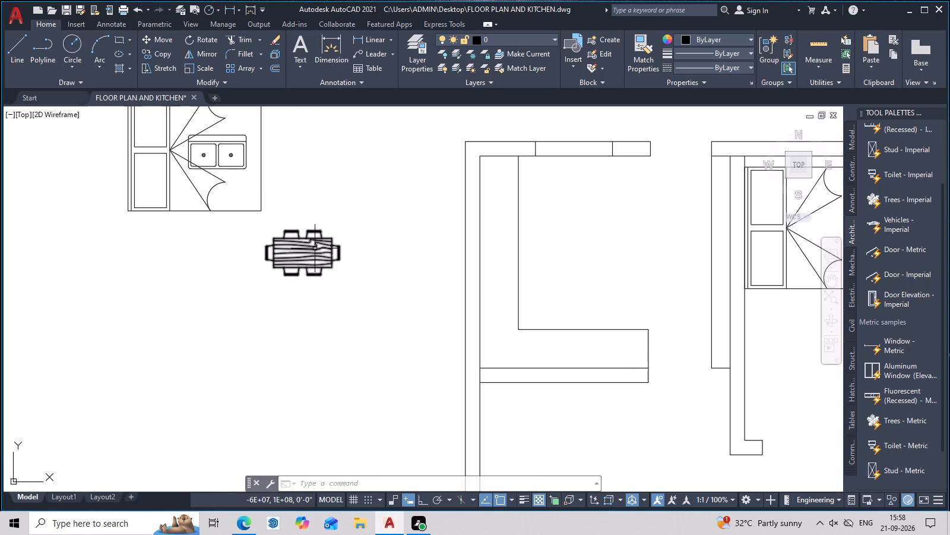
click(315, 248)
text(M)
key(space)
click(291, 238)
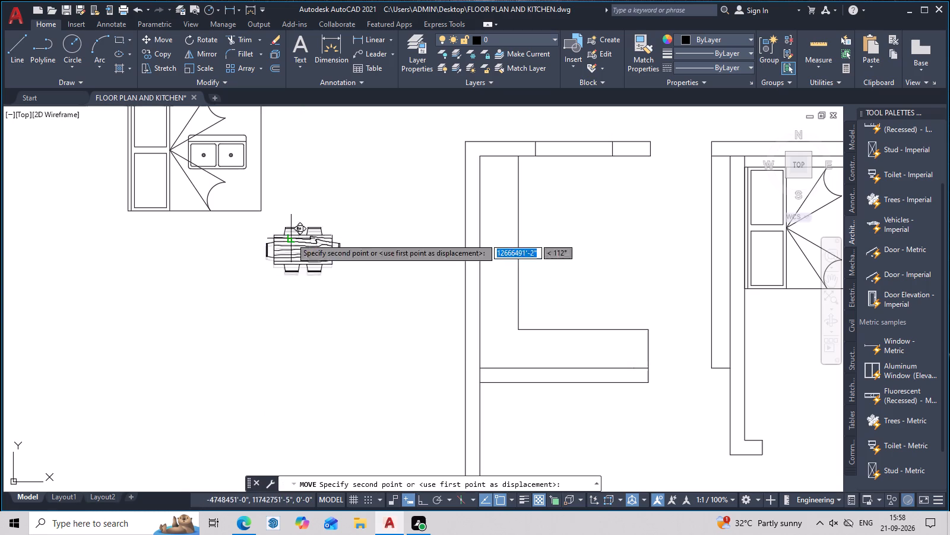
middle_drag(535, 389, 533, 224)
click(539, 282)
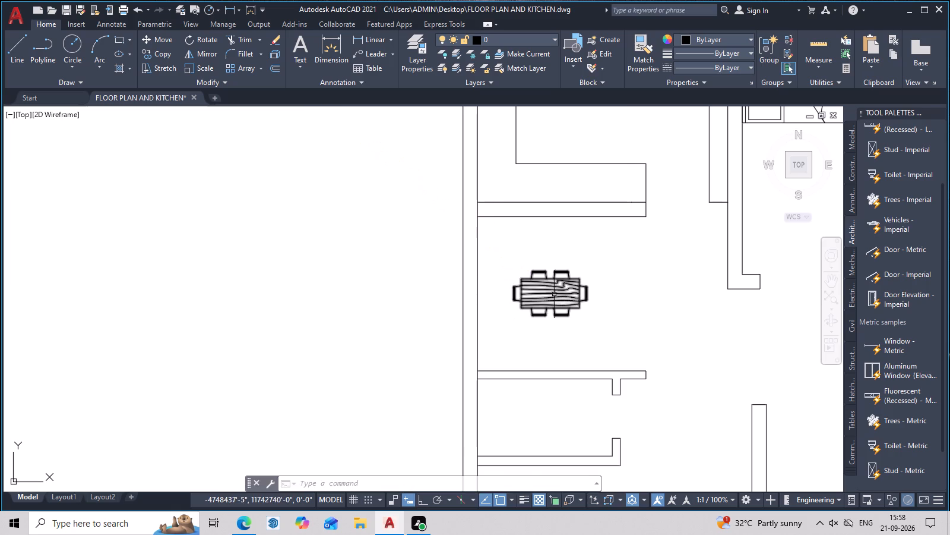
Scale up the dining table set in the dining room, using a point on the tabletop as the base.
scroll(566, 298, up, 2)
scroll(569, 294, down, 2)
middle_drag(598, 338, 562, 254)
scroll(562, 254, down, 1)
key(Escape)
middle_drag(583, 300, 572, 376)
scroll(544, 331, up, 2)
click(528, 267)
text(SC)
key(space)
click(502, 253)
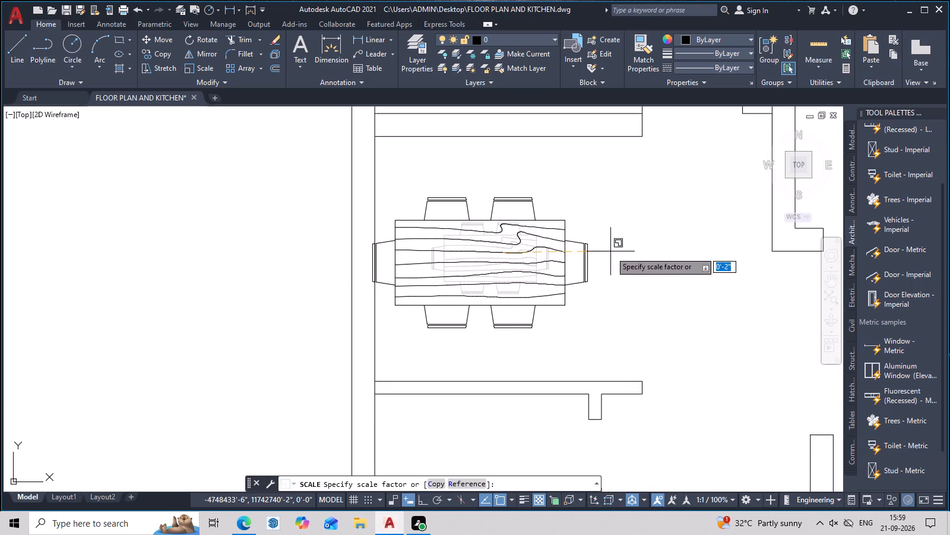
click(610, 251)
Move the enlarged dining table set slightly right, away from the dining room's left wall.
click(530, 264)
text(M)
key(space)
drag(465, 250, 476, 250)
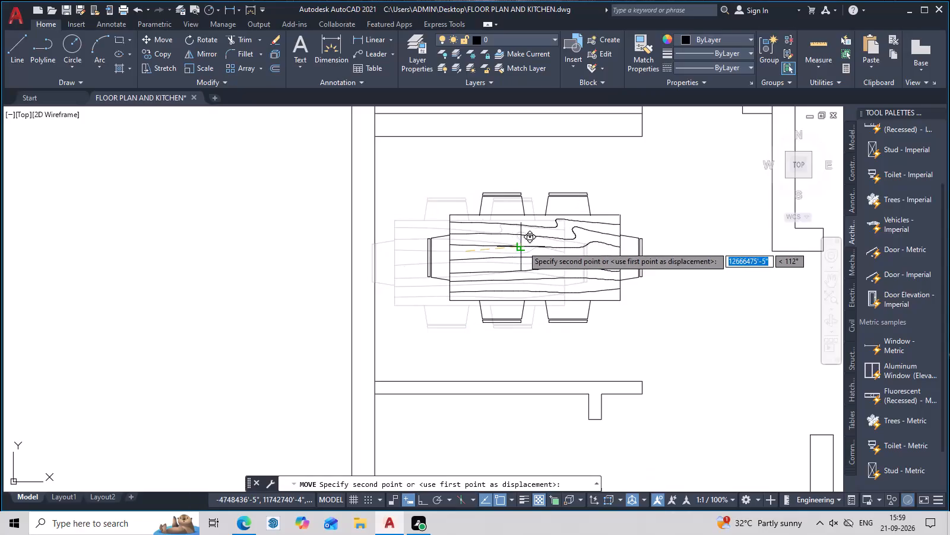
click(505, 246)
Rotate the grouped two-circle fixture 90° clockwise with Ortho on, so it stands vertically.
scroll(522, 256, down, 2)
middle_drag(537, 299, 534, 374)
middle_drag(545, 250, 535, 299)
scroll(546, 250, down, 1)
middle_drag(533, 323, 517, 244)
drag(270, 259, 213, 298)
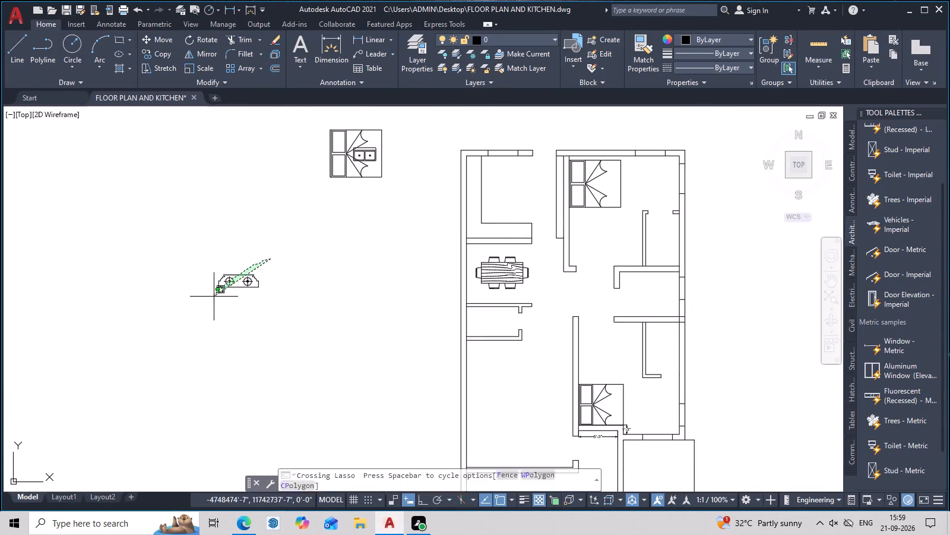
drag(213, 298, 238, 336)
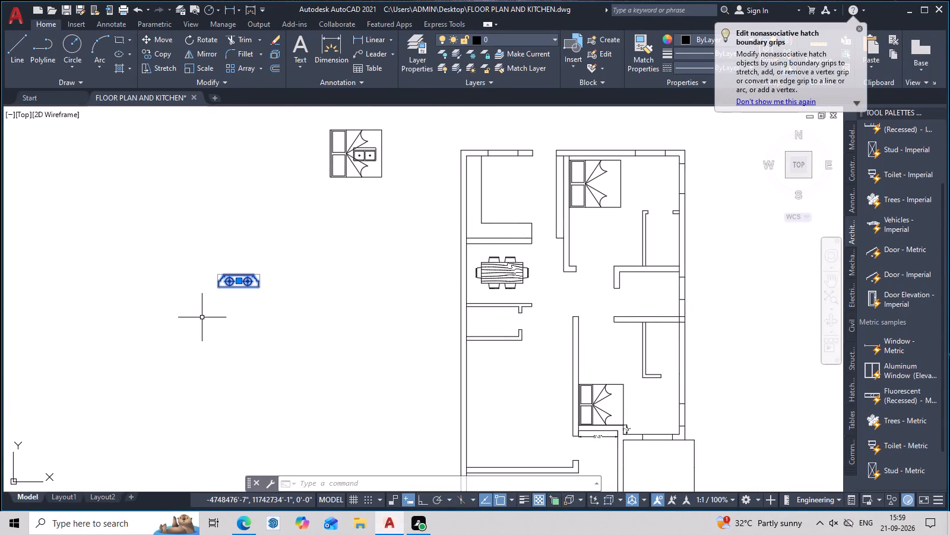
text(RO)
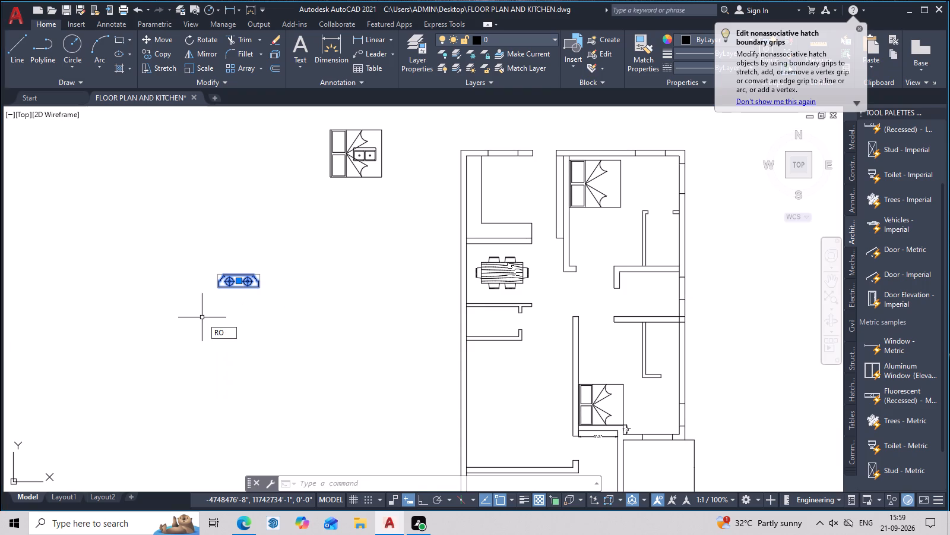
key(space)
drag(290, 294, 292, 301)
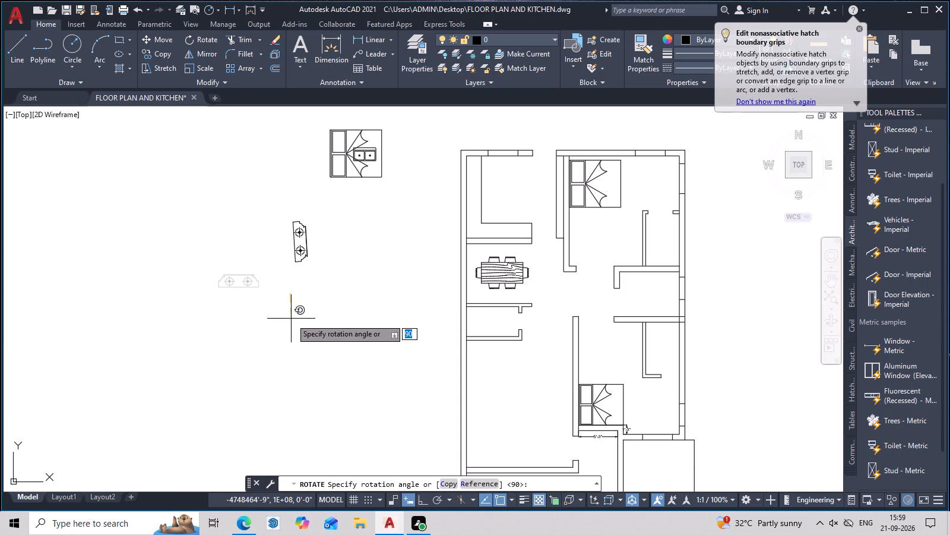
key(F8)
click(291, 319)
Scale down the rotated two-circle fixture beside the plan, using a base point just outside its upper right.
click(305, 227)
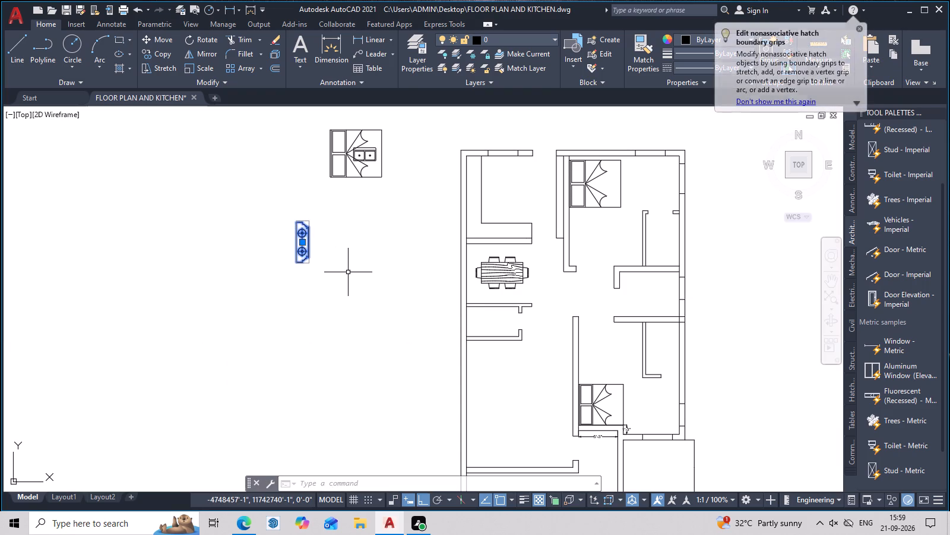
text(SC)
key(space)
click(333, 208)
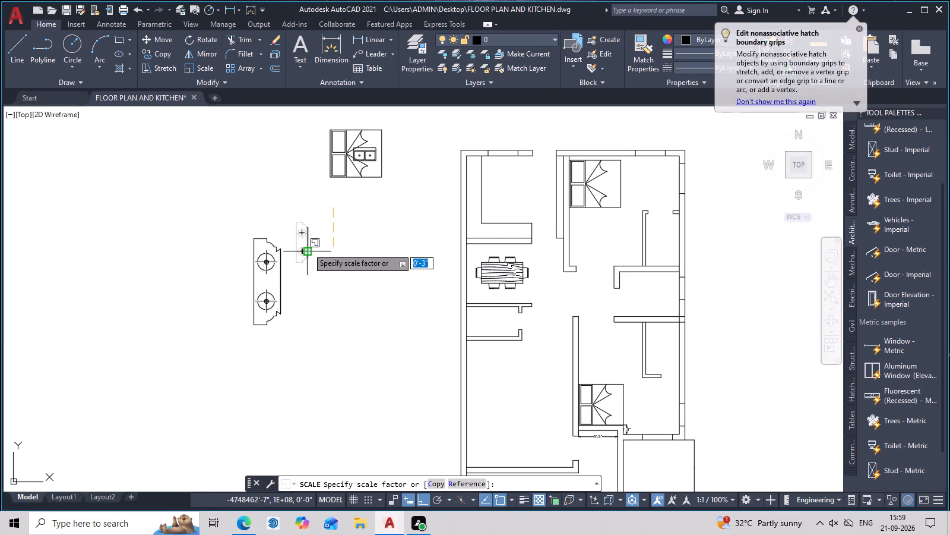
click(328, 225)
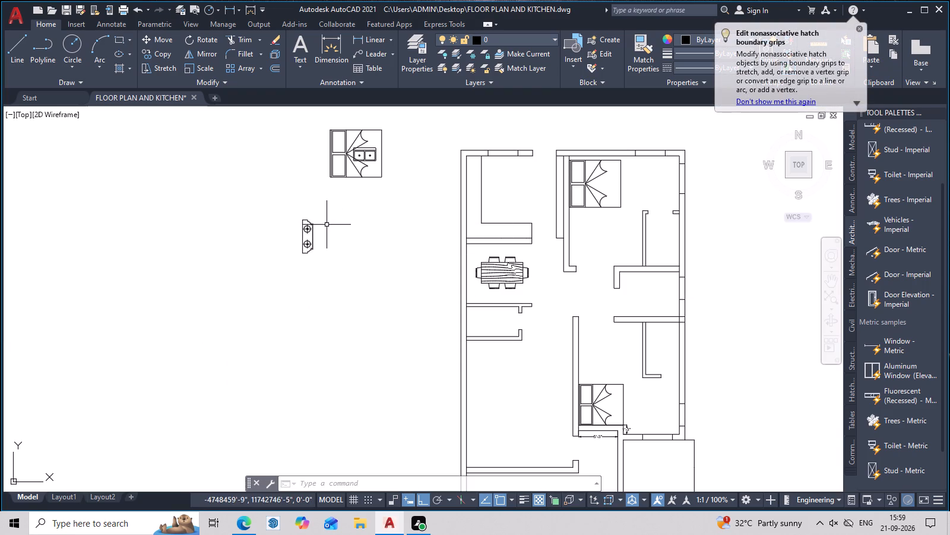
Move the two-circle fixture into the kitchen with Ortho off, between the L-shaped counter and the bedroom-side wall.
click(312, 234)
key(m)
key(space)
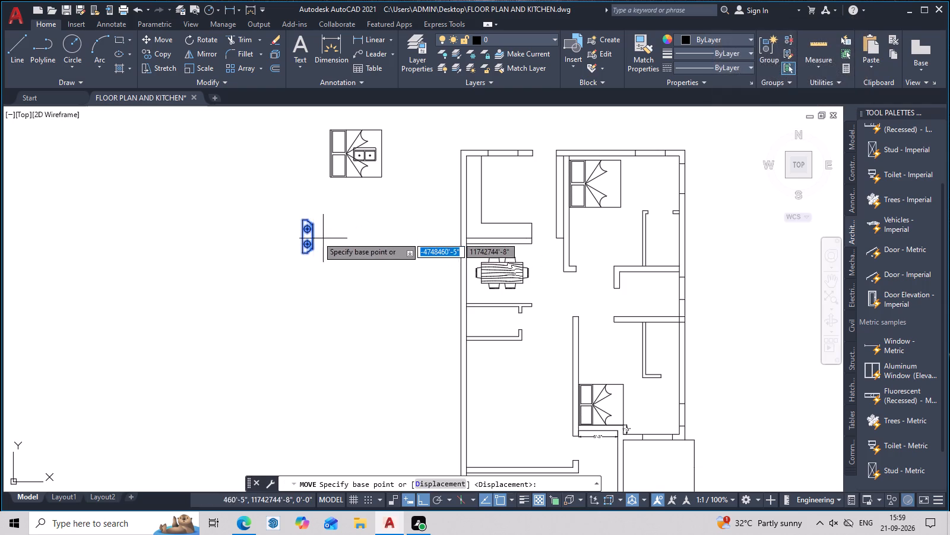
click(297, 238)
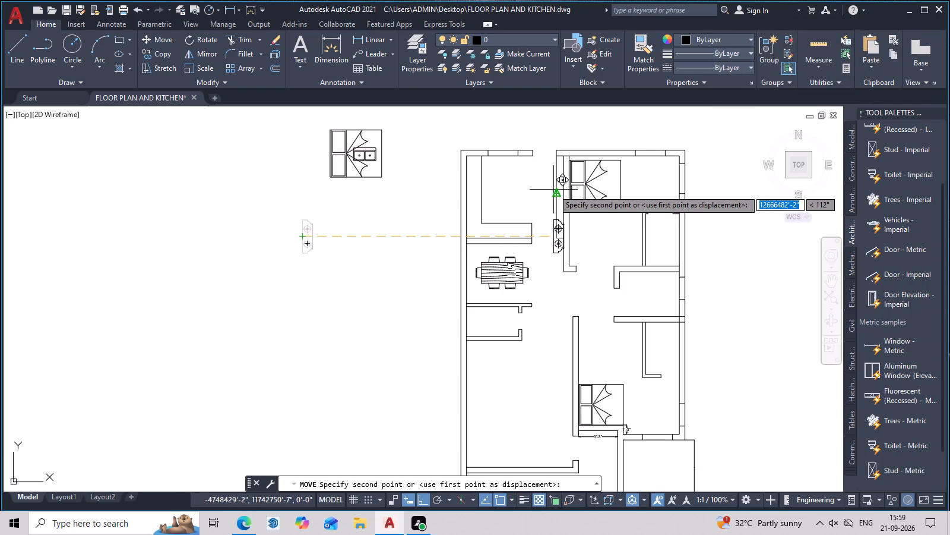
key(F8)
scroll(553, 184, up, 3)
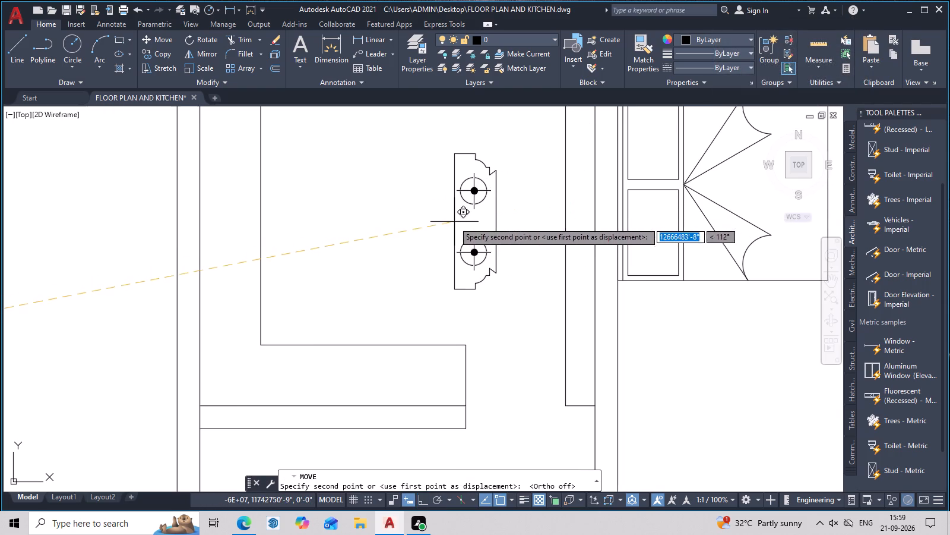
click(454, 222)
Scale the two-circle fixture down further, using its lower-left corner as the base point.
drag(520, 174, 435, 245)
click(426, 249)
text(SC)
key(space)
click(454, 289)
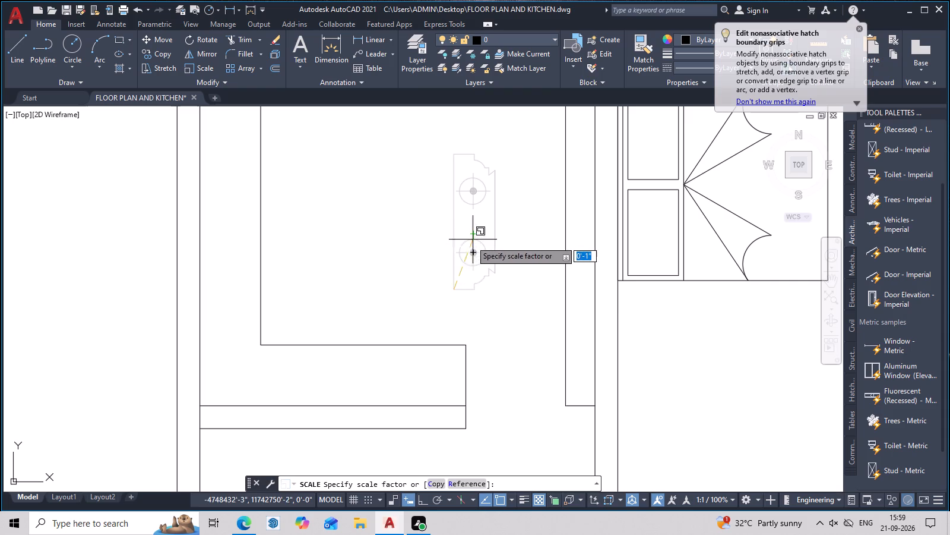
click(464, 253)
Move the reduced two-circle fixture up beside the narrow counter strip along the bedroom wall.
click(475, 244)
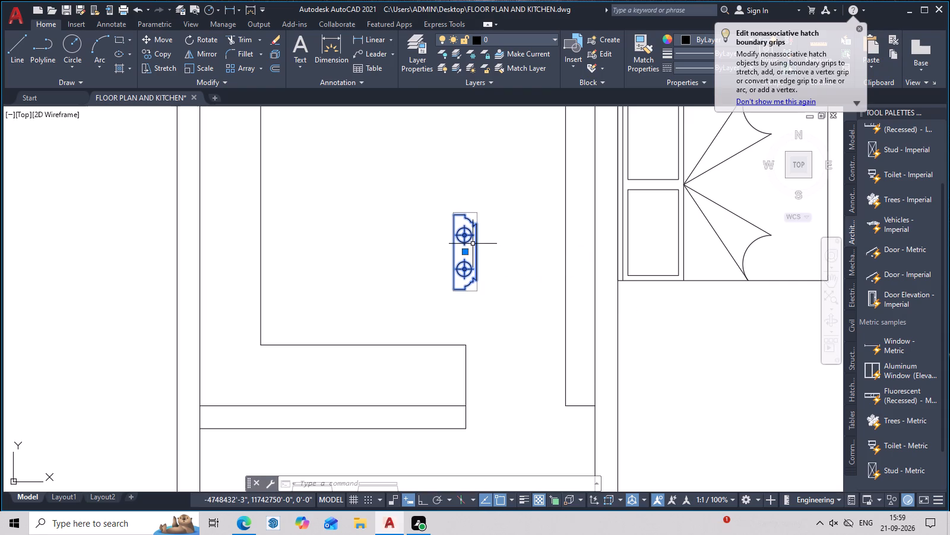
key(m)
key(space)
click(465, 234)
click(538, 182)
drag(537, 187, 473, 253)
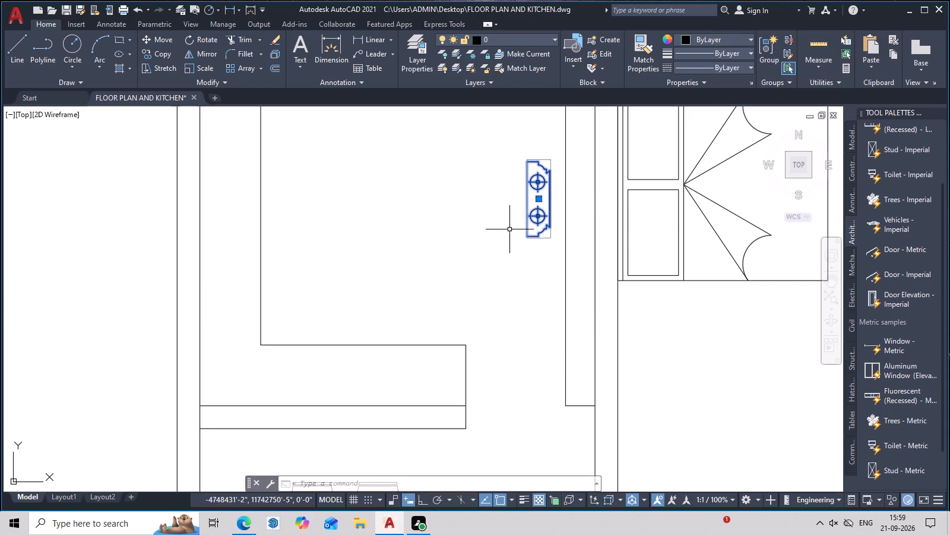
Move the two-circle fixture onto the narrow counter strip between the kitchen and the upper bedroom.
click(540, 212)
text(M)
key(space)
click(540, 212)
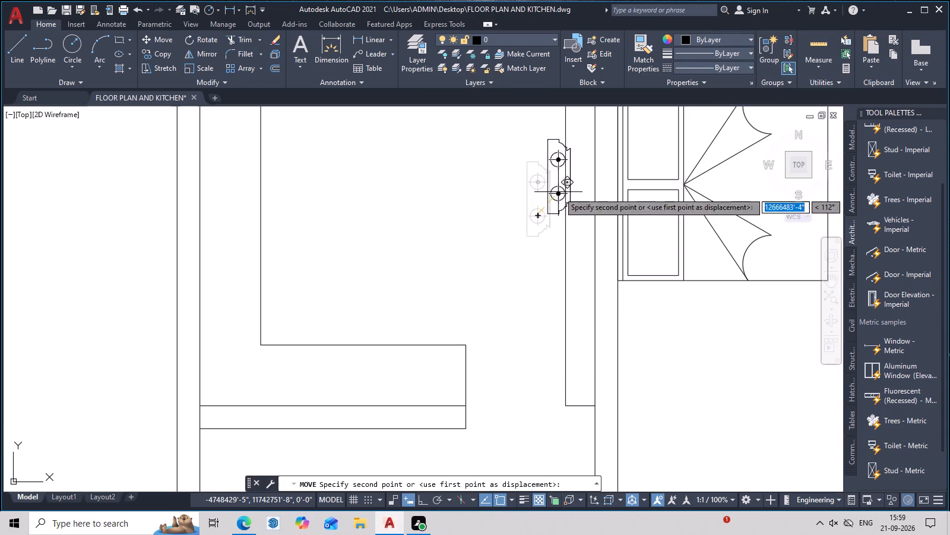
middle_drag(559, 193, 423, 344)
scroll(444, 369, up, 2)
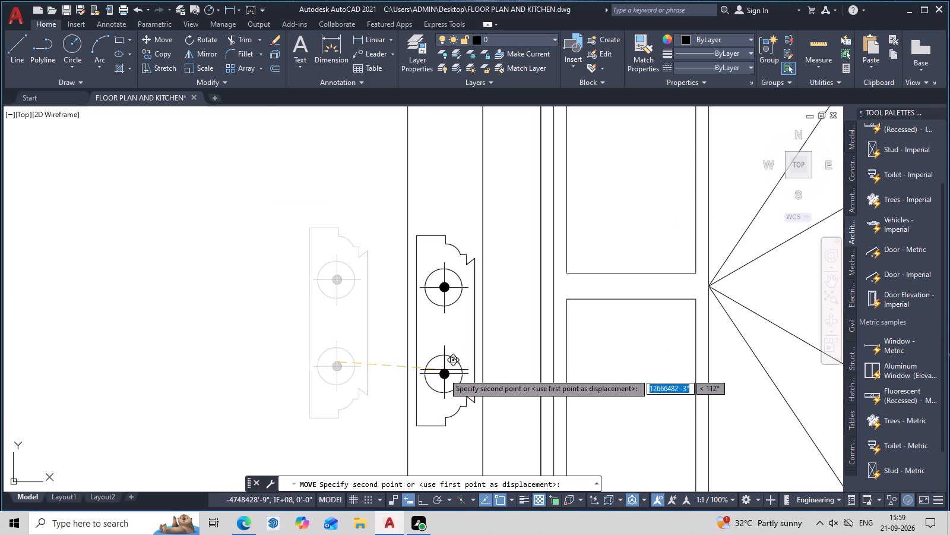
scroll(446, 389, down, 2)
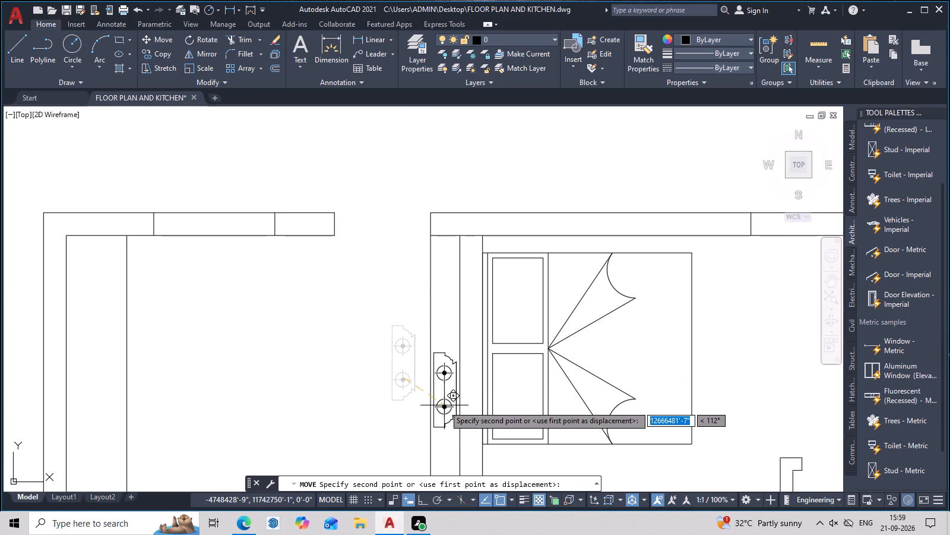
scroll(452, 410, down, 3)
scroll(451, 415, up, 3)
middle_drag(451, 413, 474, 279)
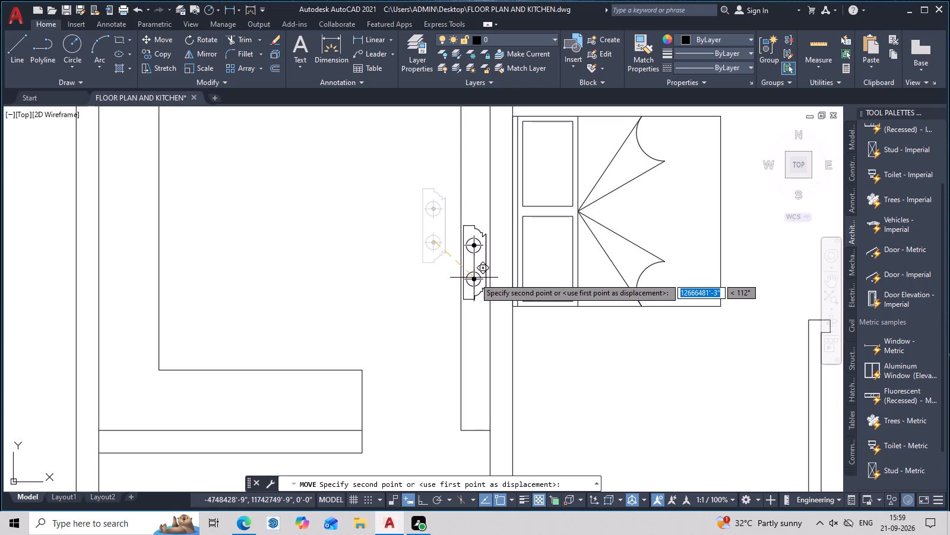
click(474, 278)
Rotate the double-bowl sink overlapping the spare bed 90° counterclockwise with Ortho on, so it stands vertically.
scroll(459, 308, down, 3)
middle_drag(439, 338, 471, 273)
scroll(464, 271, up, 2)
middle_drag(467, 281, 510, 298)
scroll(453, 289, down, 3)
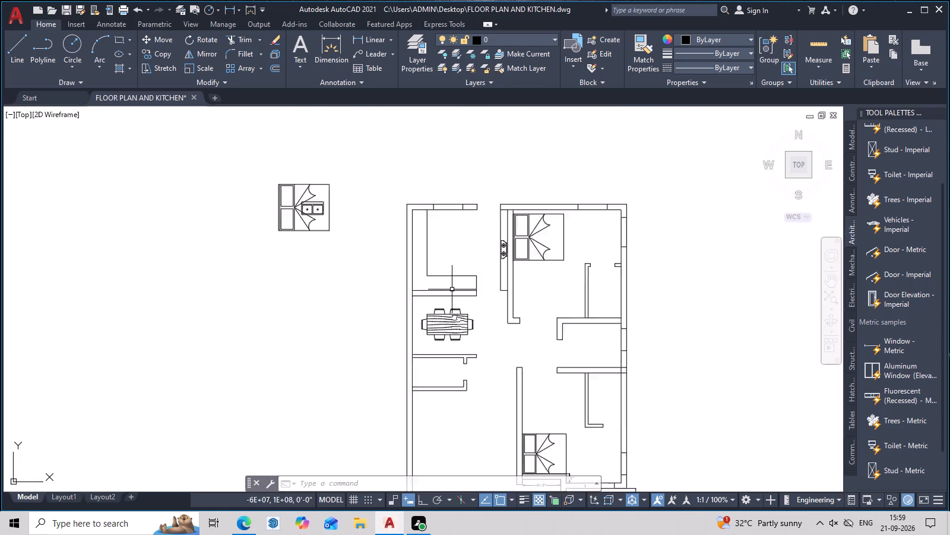
middle_drag(457, 328, 479, 256)
middle_drag(480, 297, 484, 266)
scroll(411, 137, up, 2)
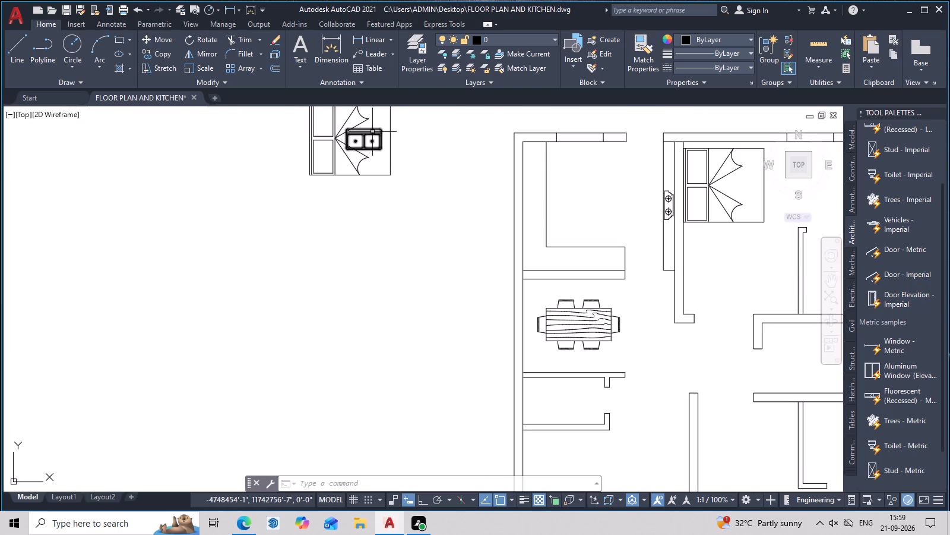
click(372, 132)
text(RO)
key(space)
click(430, 226)
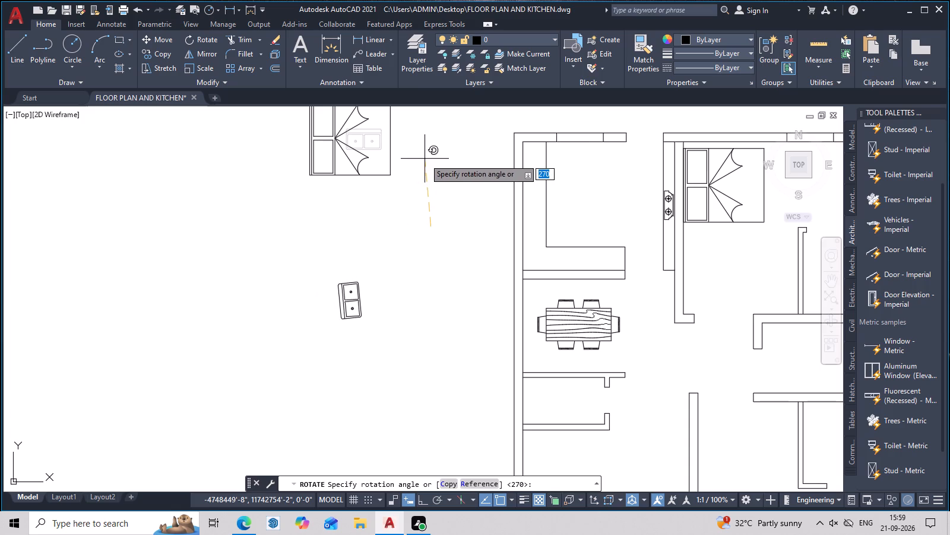
key(F8)
click(425, 159)
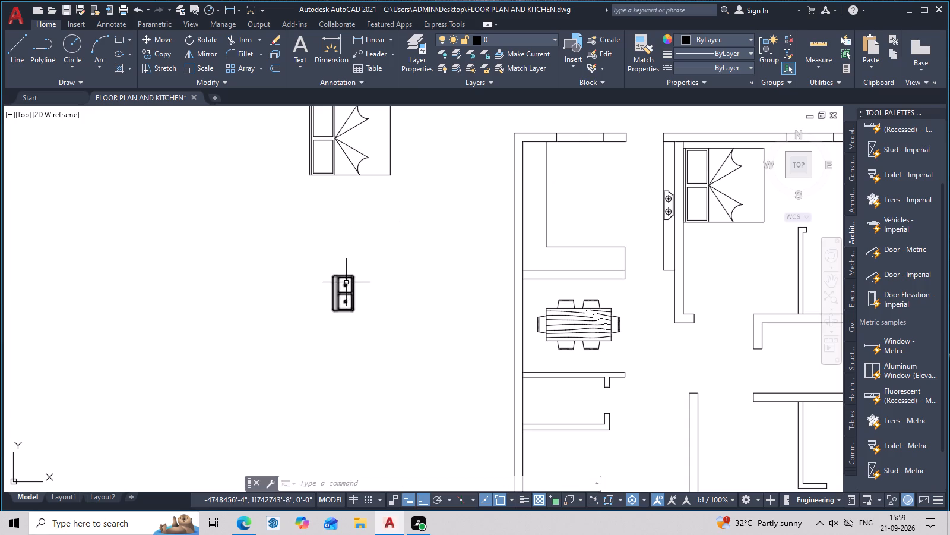
Scale down the rotated double-bowl sink, using a point on its upper edge as the base.
click(346, 284)
key(s)
text(C)
key(space)
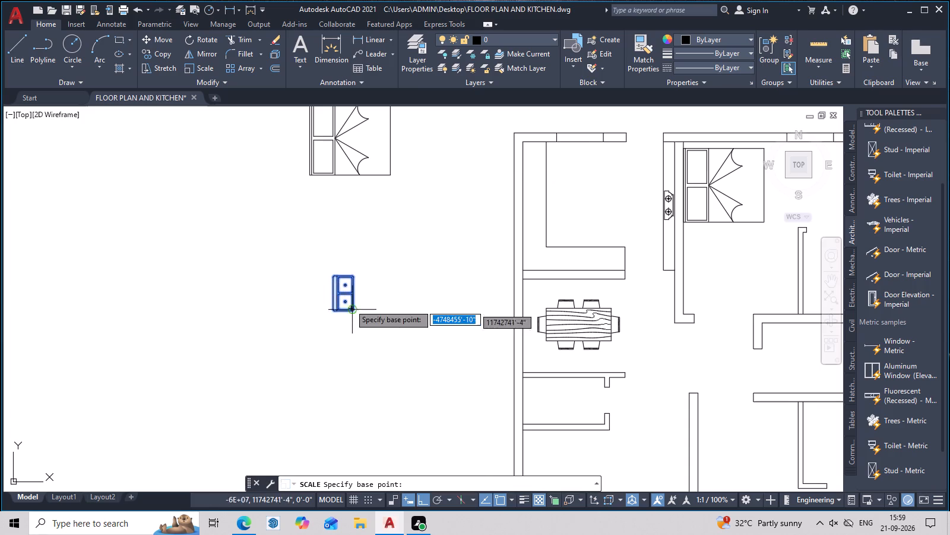
click(346, 272)
click(343, 287)
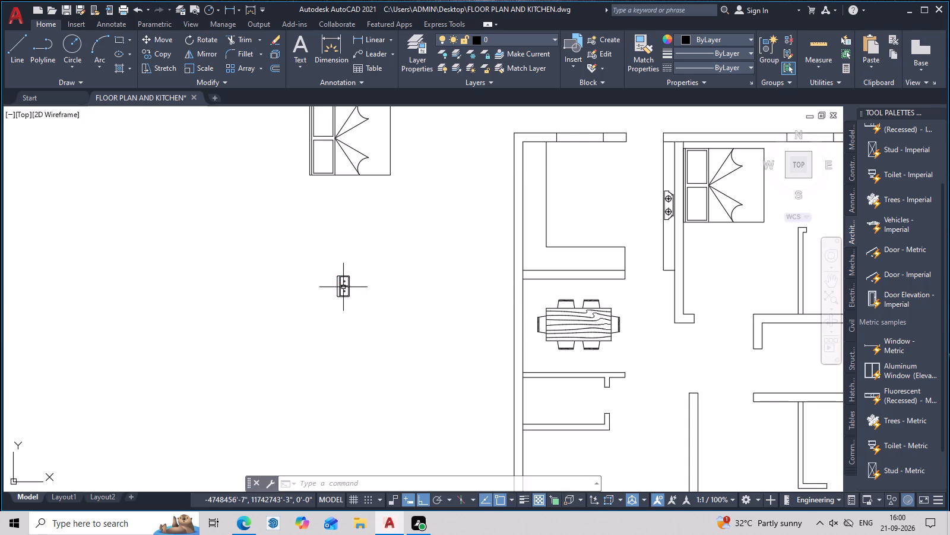
Move the double-bowl sink onto the kitchen counter along the outer left wall, with Ortho off.
scroll(343, 287, up, 2)
click(355, 280)
text(M)
key(space)
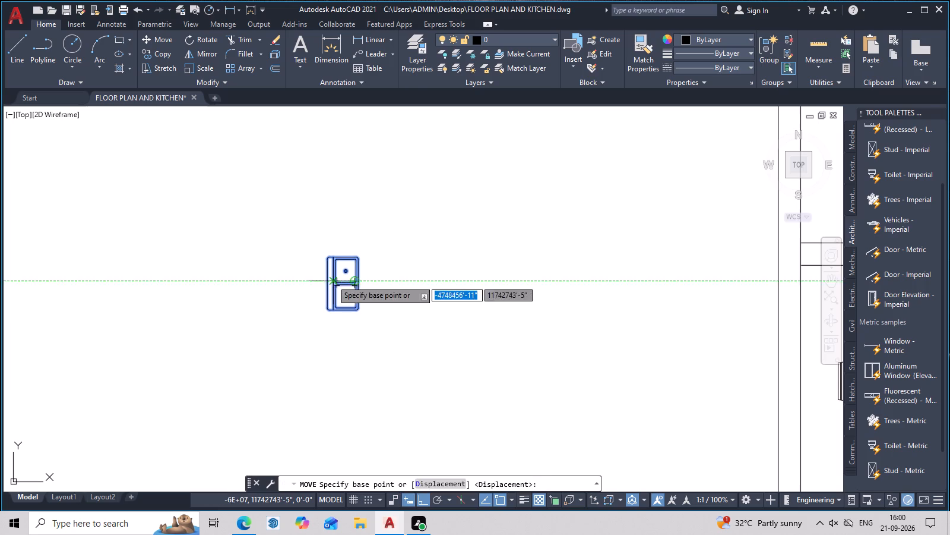
click(332, 280)
middle_drag(552, 251, 182, 424)
key(F8)
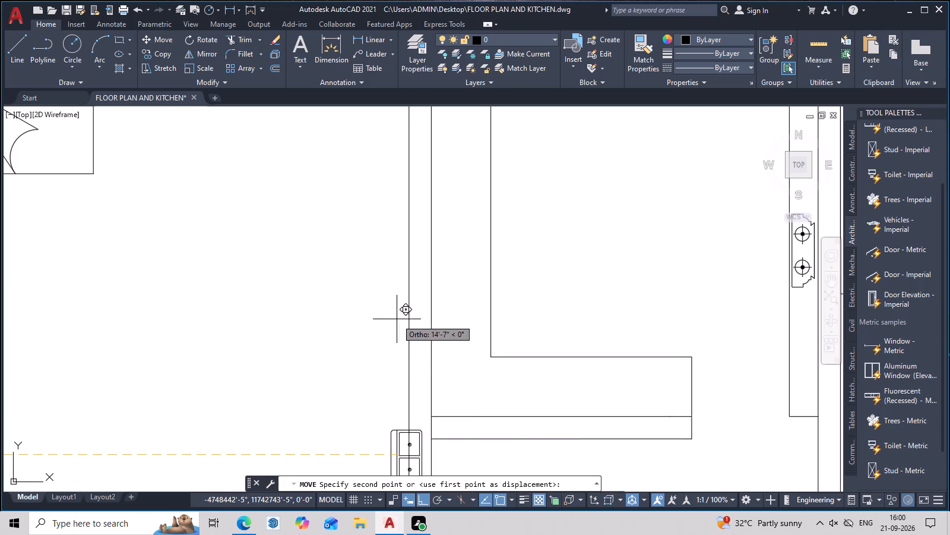
scroll(443, 221, up, 1)
middle_drag(445, 233, 438, 282)
click(451, 270)
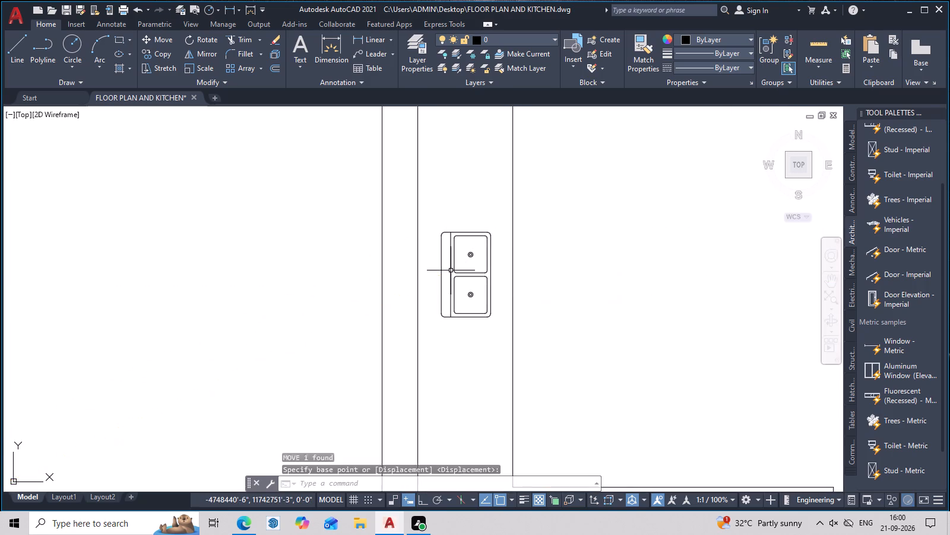
Delete the spare bed block left outside the floor plan.
scroll(504, 308, down, 4)
middle_drag(527, 356, 536, 229)
middle_drag(543, 269, 552, 213)
scroll(572, 235, up, 2)
middle_drag(584, 298, 586, 294)
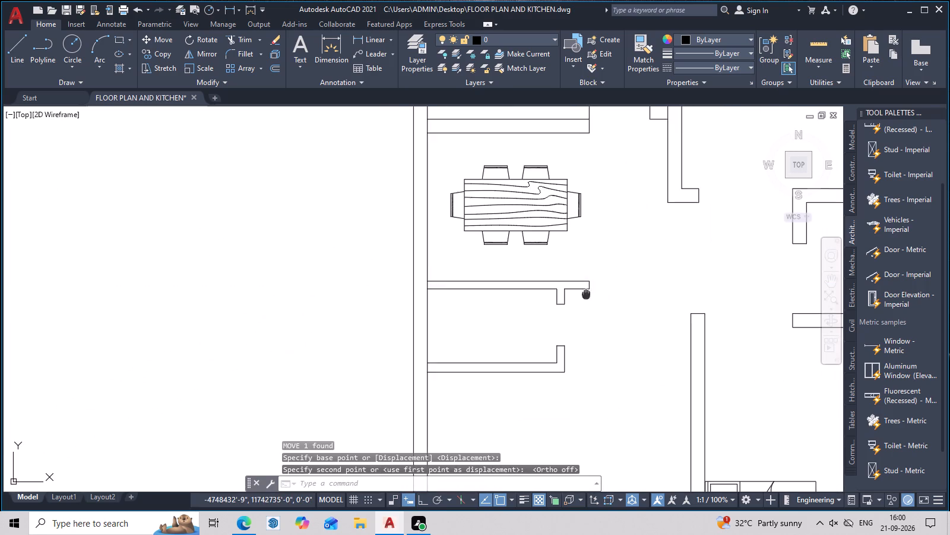
middle_drag(586, 294, 581, 210)
middle_drag(575, 332, 576, 254)
middle_drag(574, 274, 583, 242)
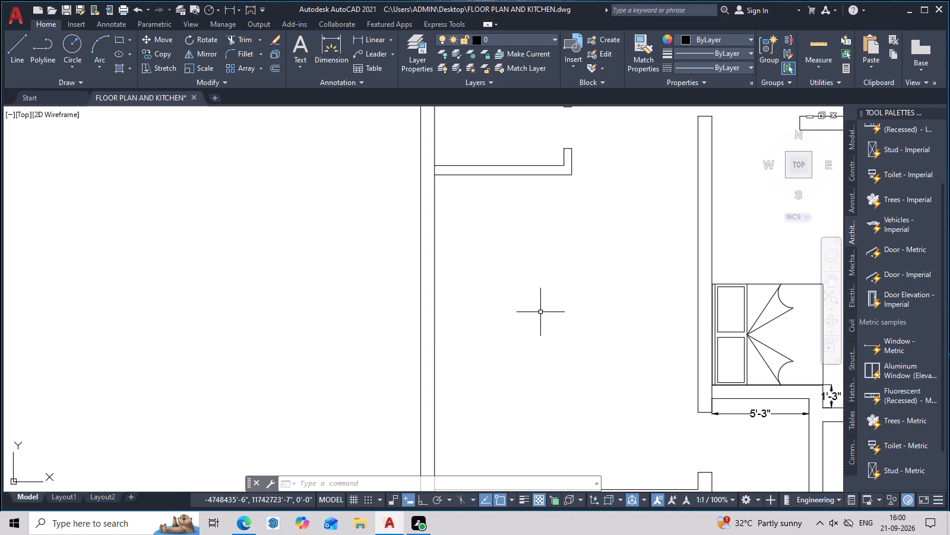
middle_click(532, 339)
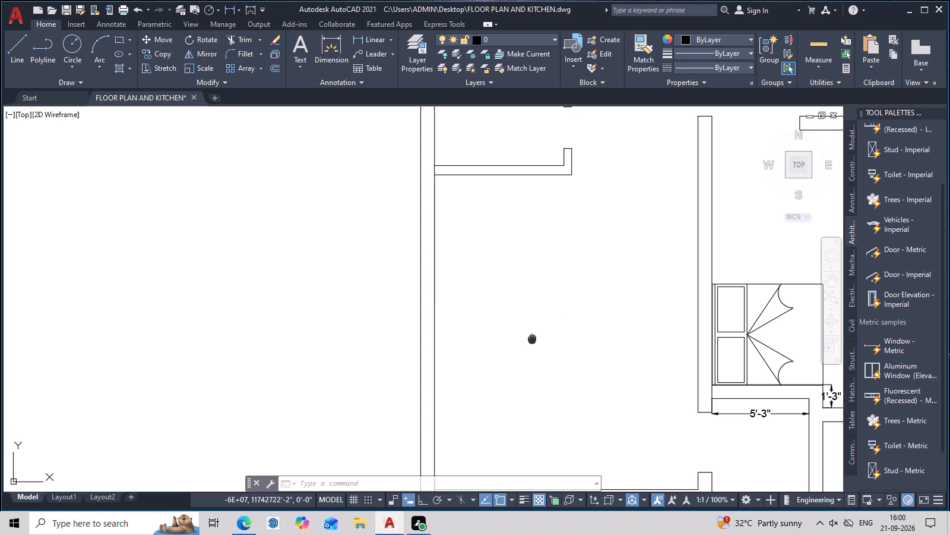
scroll(532, 339, down, 2)
middle_drag(533, 361, 508, 273)
scroll(506, 278, down, 3)
middle_drag(503, 287, 487, 342)
drag(503, 238, 496, 241)
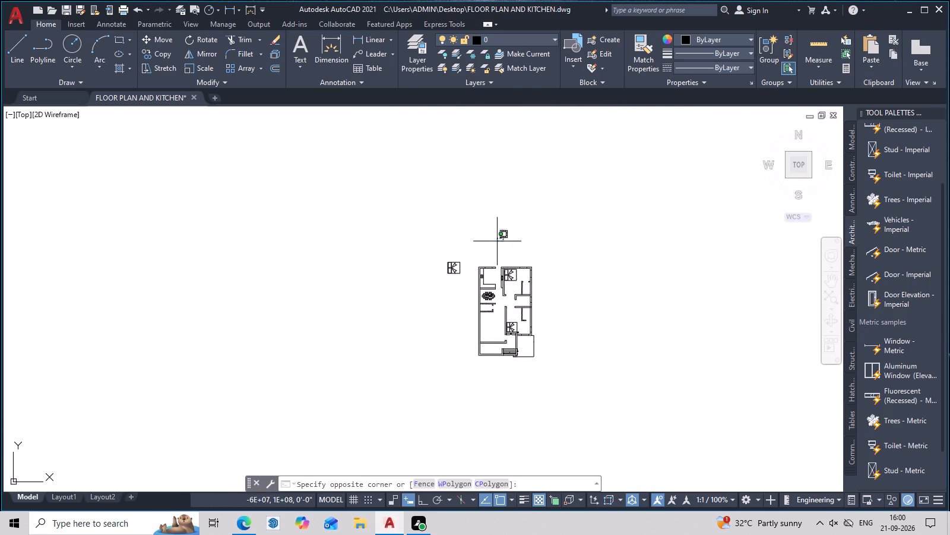
drag(496, 241, 397, 302)
key(Delete)
Insert the 7 ft roundback sofa, the rectangular table and the smaller roundback sofa blocks from Home - Space Planner beside the plan.
middle_drag(420, 291, 451, 331)
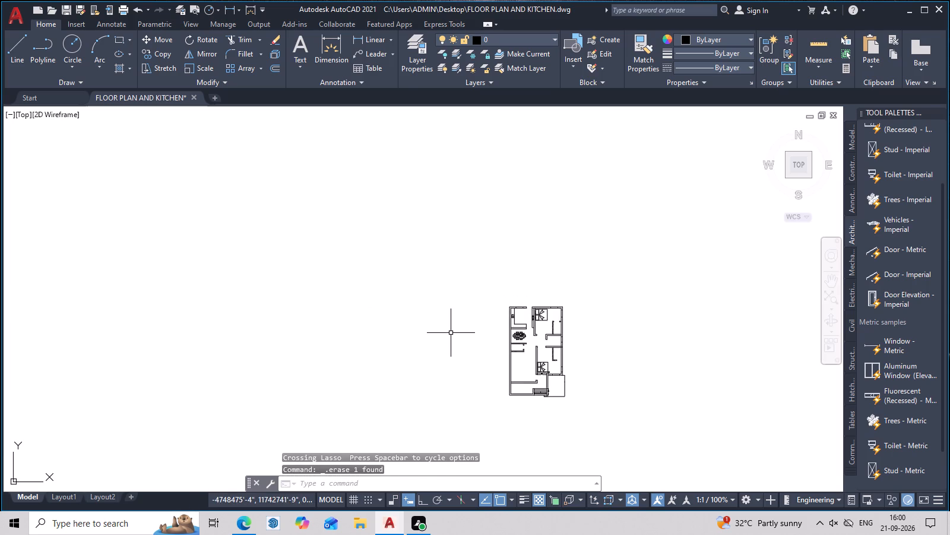
key(ctrl+2)
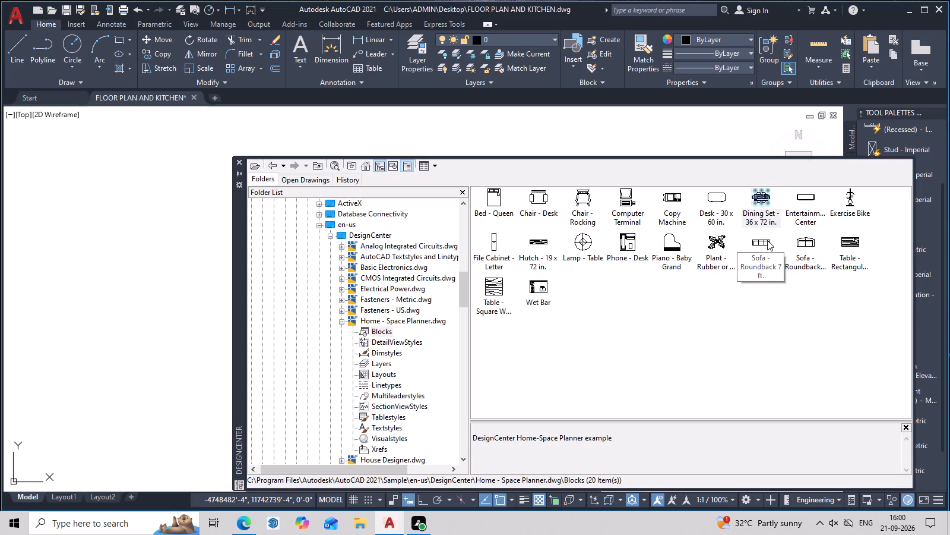
drag(767, 240, 102, 262)
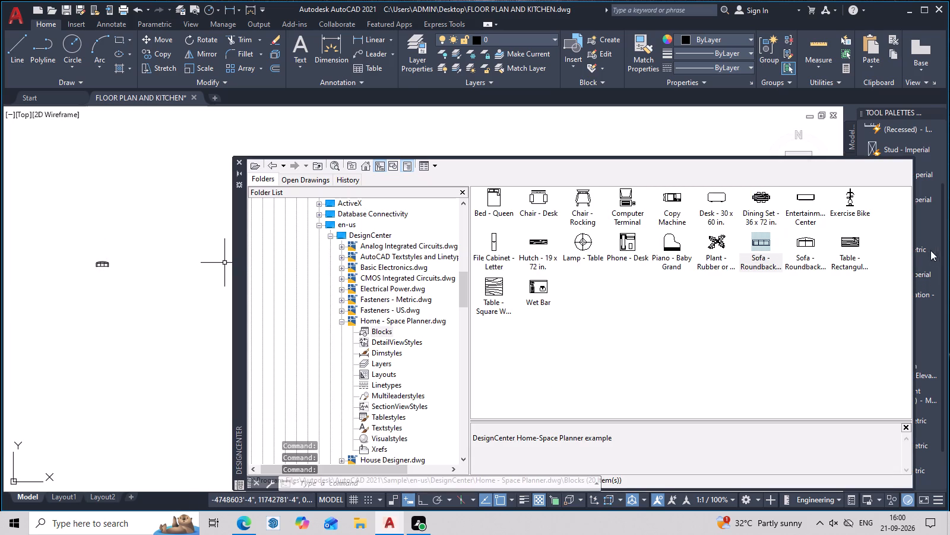
drag(861, 244, 91, 284)
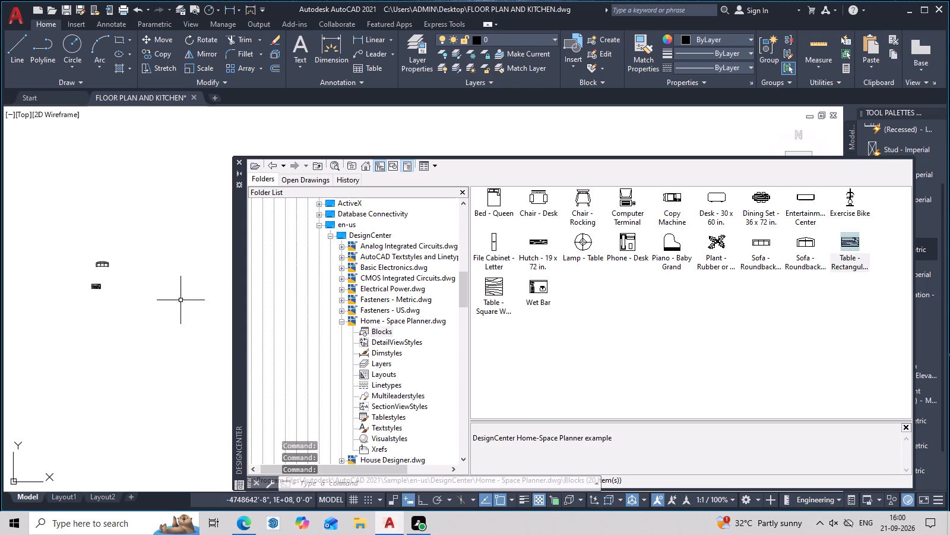
drag(806, 240, 156, 281)
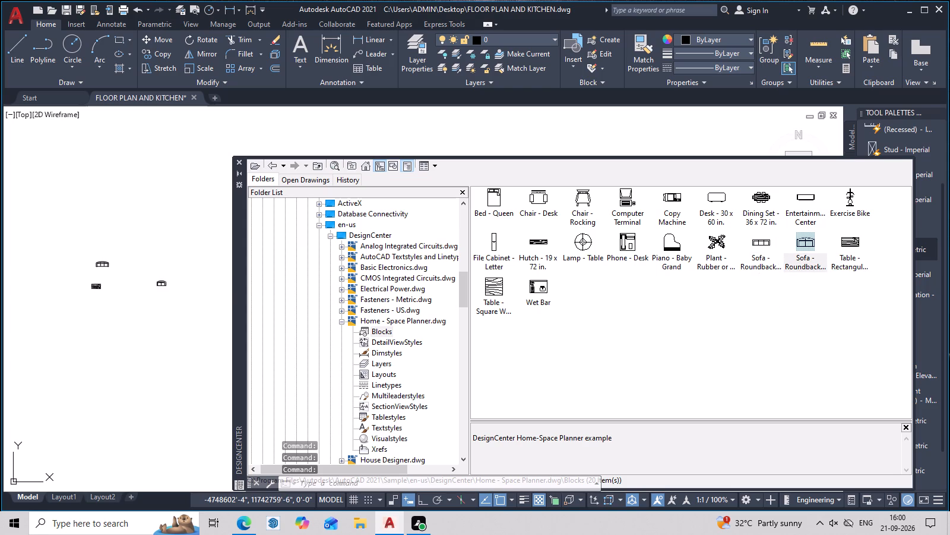
drag(156, 281, 140, 278)
click(240, 161)
Rotate the larger roundback sofa 90 degrees with Ortho on, using a point near its upper-right end as the base.
middle_drag(98, 352, 179, 288)
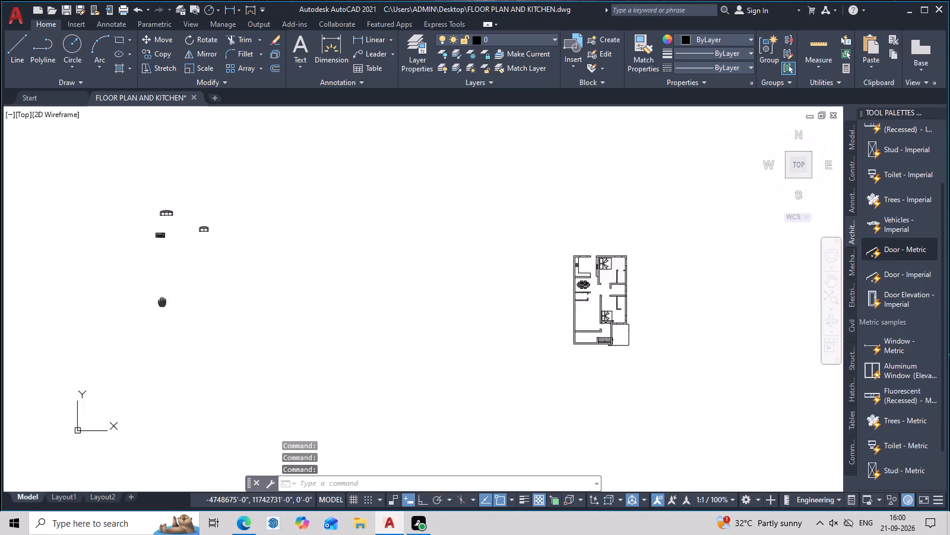
middle_drag(179, 288, 245, 239)
scroll(213, 170, up, 3)
middle_drag(224, 195, 264, 323)
click(416, 221)
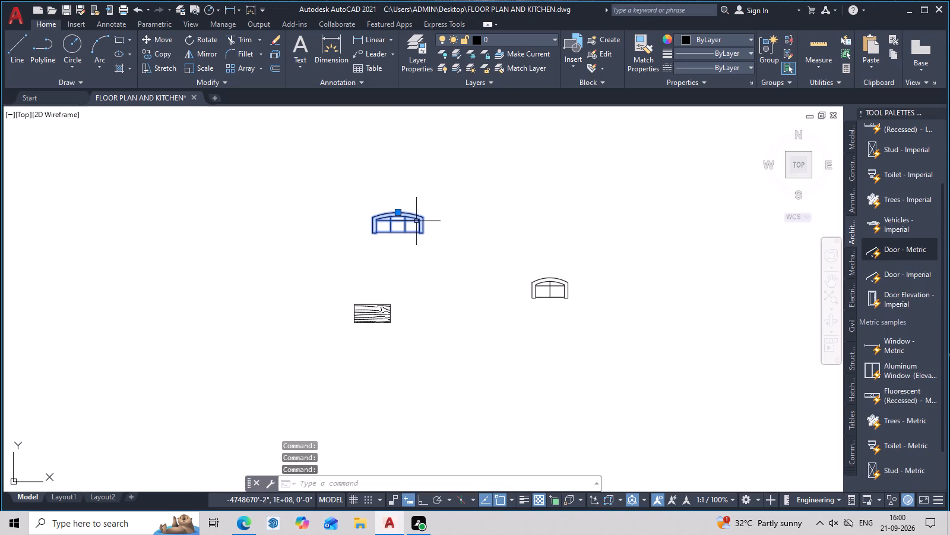
text(RO)
key(space)
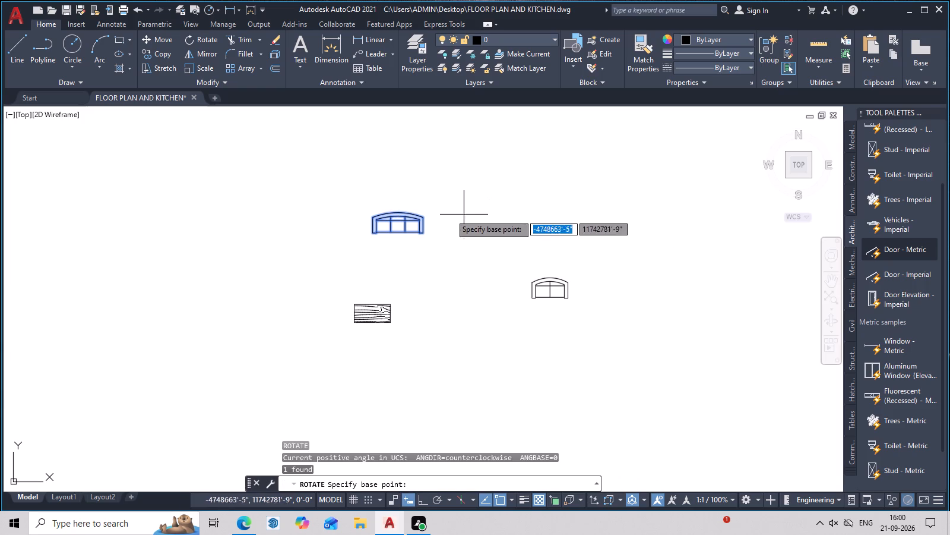
click(416, 216)
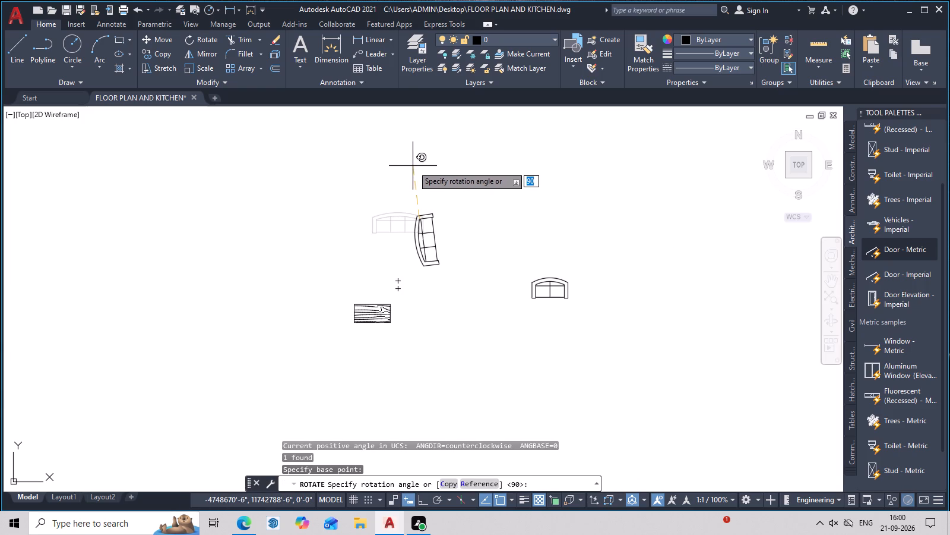
key(F8)
click(412, 166)
Rotate the rectangular table 270 degrees about its upper-right corner so it stands parallel to the larger sofa.
click(376, 310)
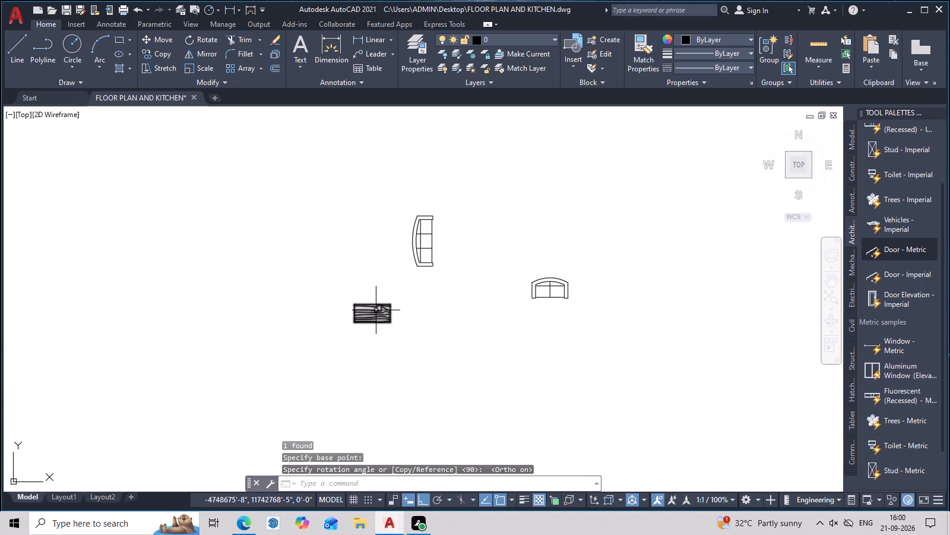
text(RO)
key(space)
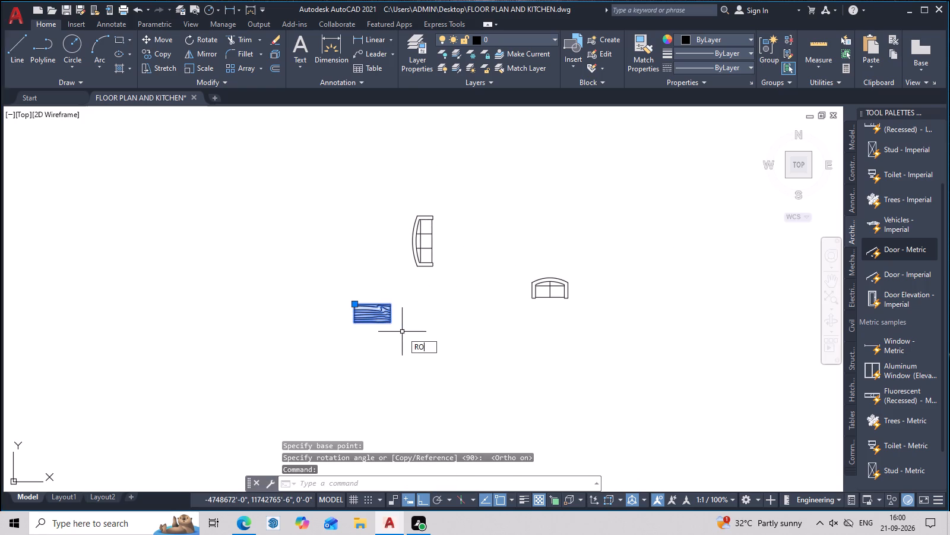
click(390, 301)
click(398, 351)
Scale down the rotated rectangular table, using its upper-right corner as the base point.
click(385, 290)
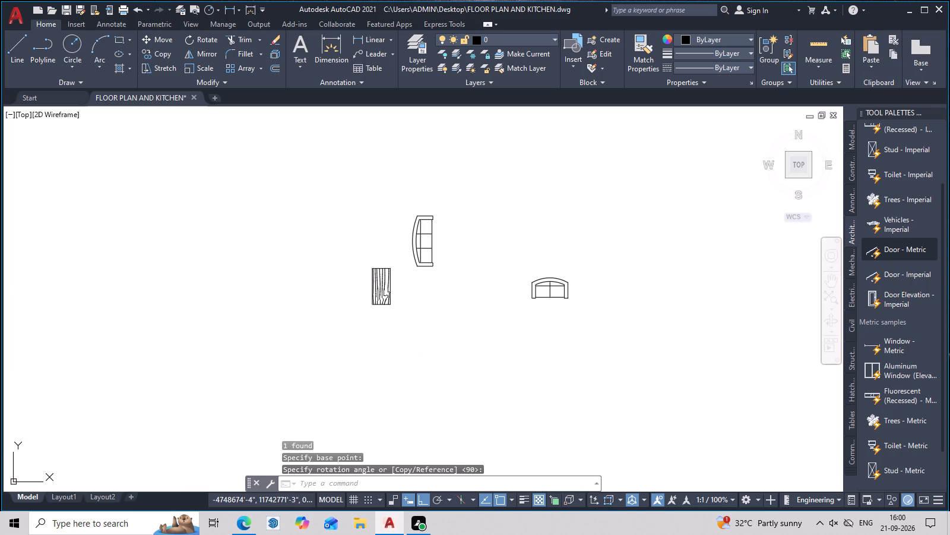
text(SC)
key(space)
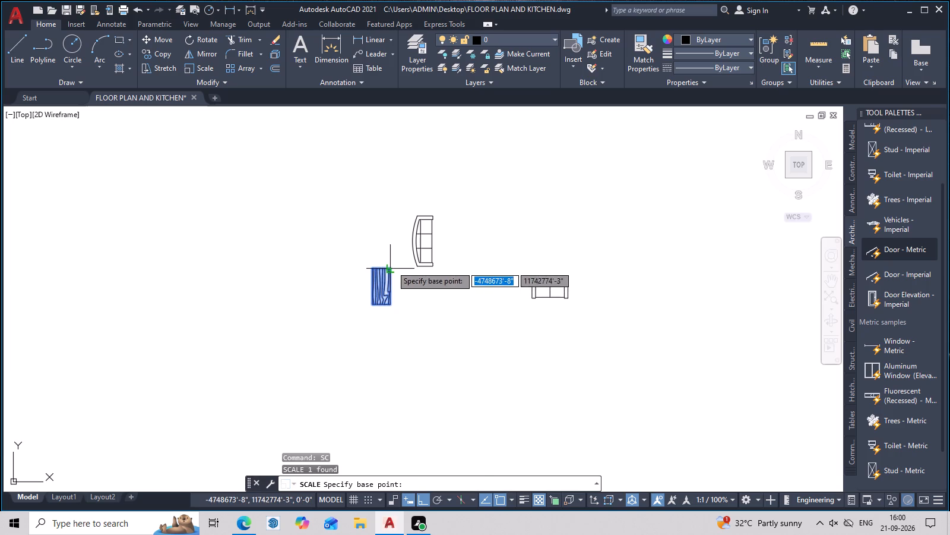
click(391, 266)
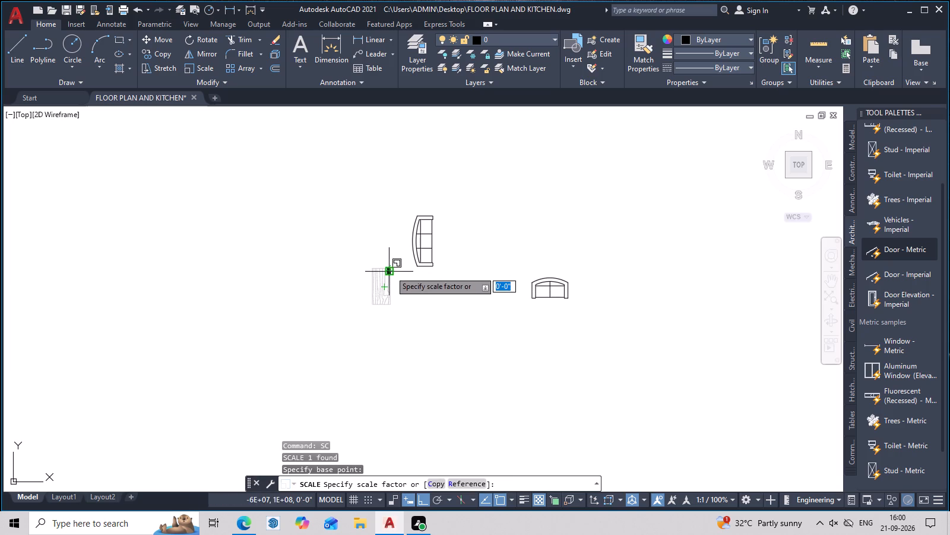
click(385, 281)
Move the rectangular table in front of the larger sofa's seats, centred on it, with Ortho off.
scroll(388, 281, up, 1)
click(388, 281)
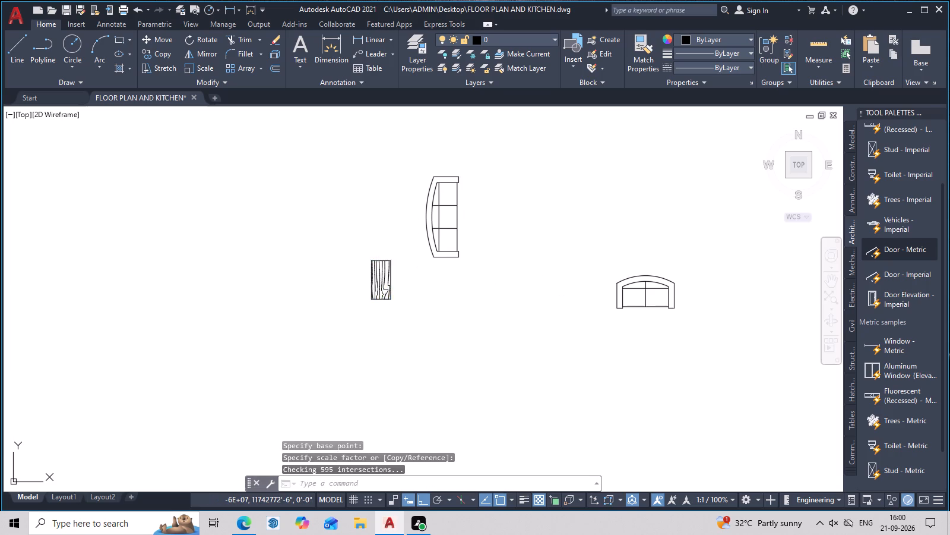
text(M)
key(space)
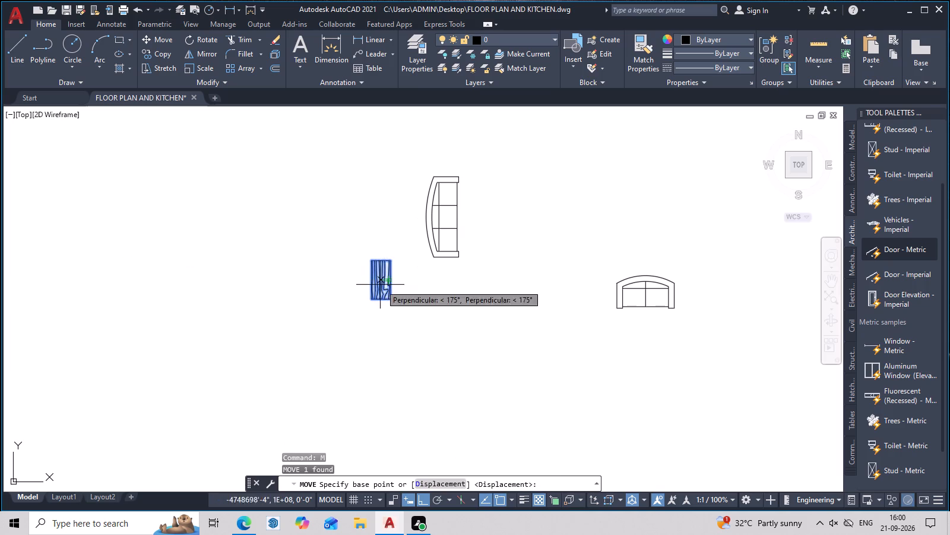
click(379, 285)
key(F8)
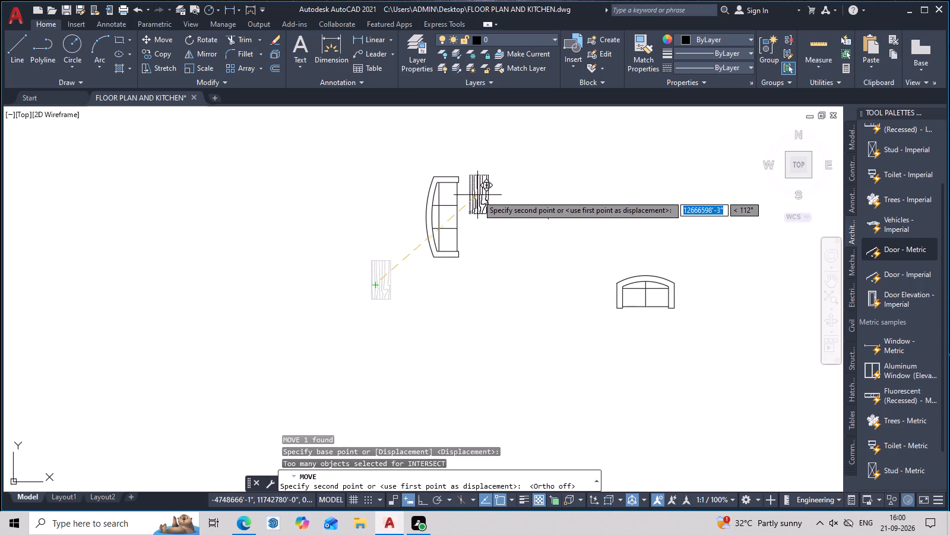
click(477, 218)
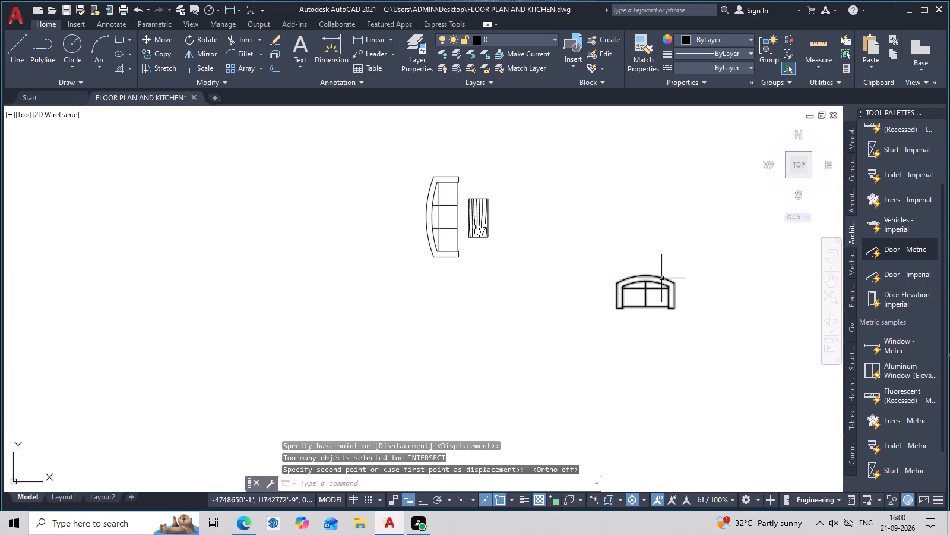
Move the smaller roundback sofa above the table, near the upper end of the larger sofa.
click(661, 282)
text(M)
key(space)
click(626, 294)
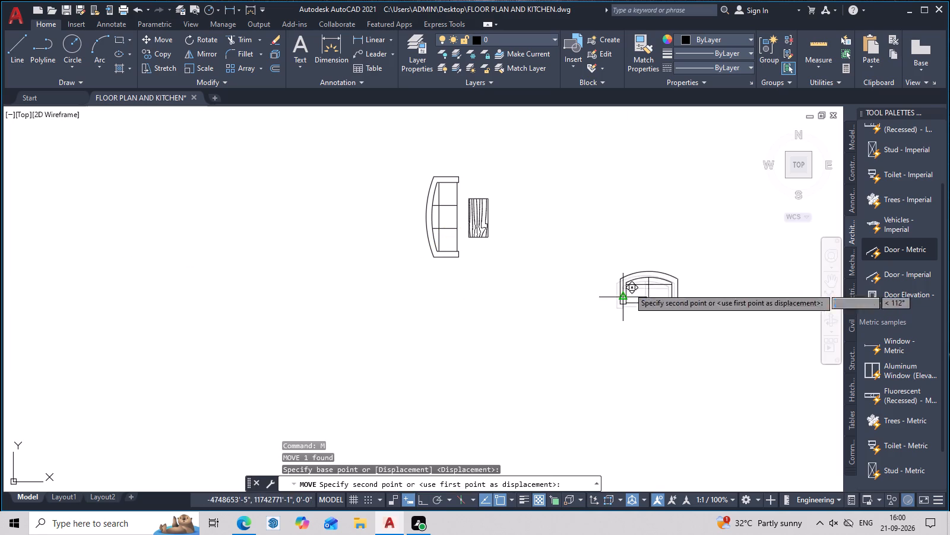
click(472, 159)
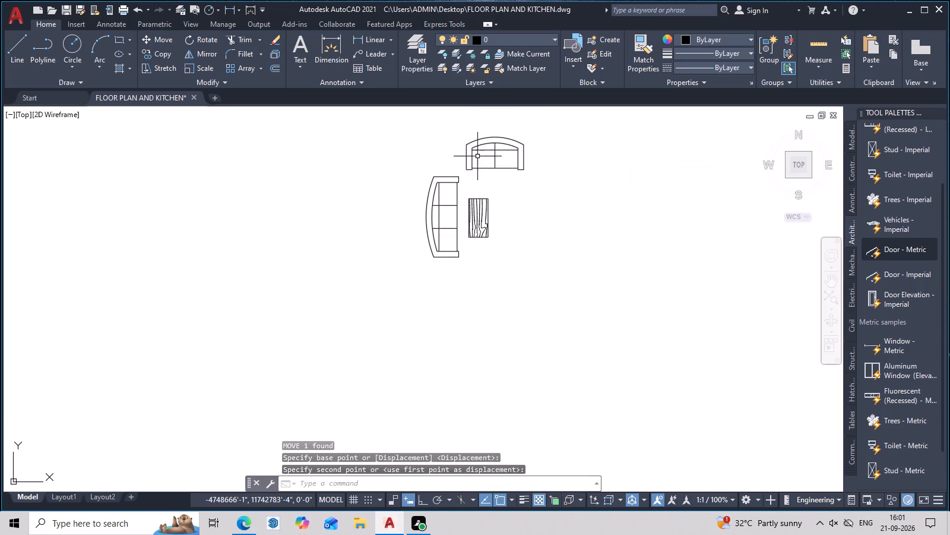
Shift the smaller sofa slightly down toward the table using Stretch.
click(495, 150)
text(S)
key(space)
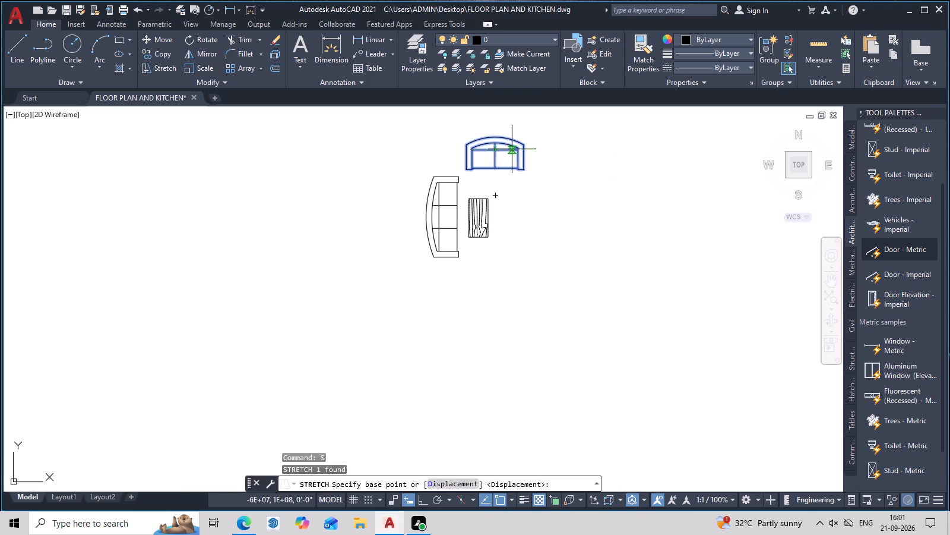
click(518, 148)
click(513, 157)
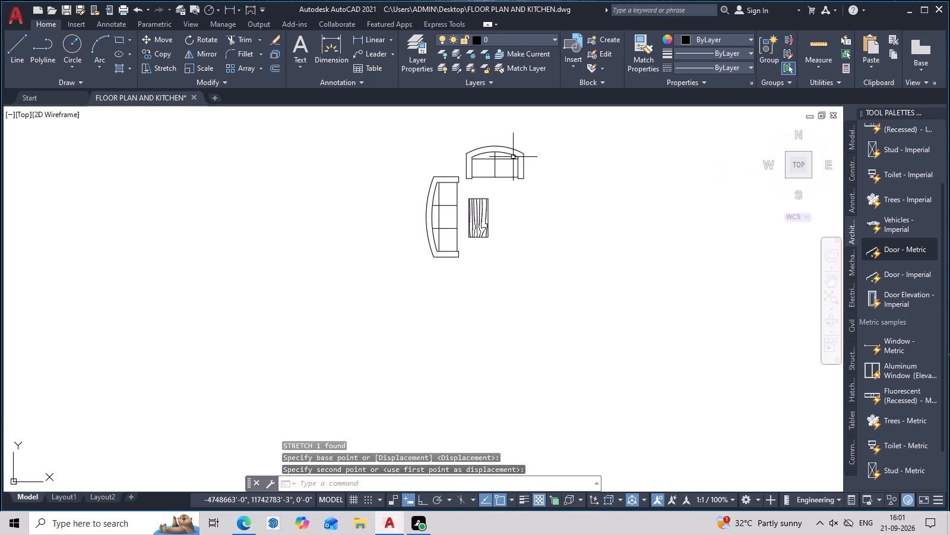
Scale down the smaller sofa, using the upper-right corner of its armrest as the base point.
click(518, 153)
drag(512, 160, 501, 171)
click(500, 172)
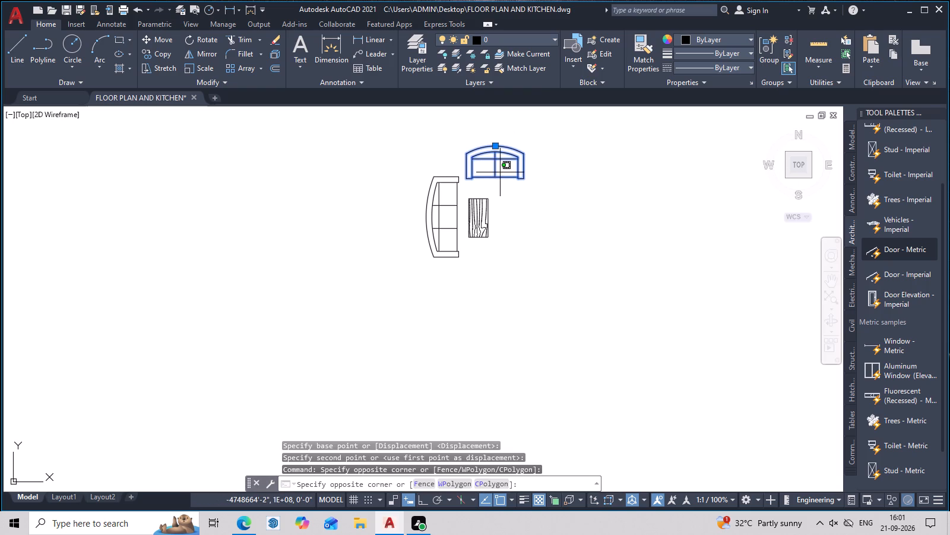
key(s)
text(C)
key(space)
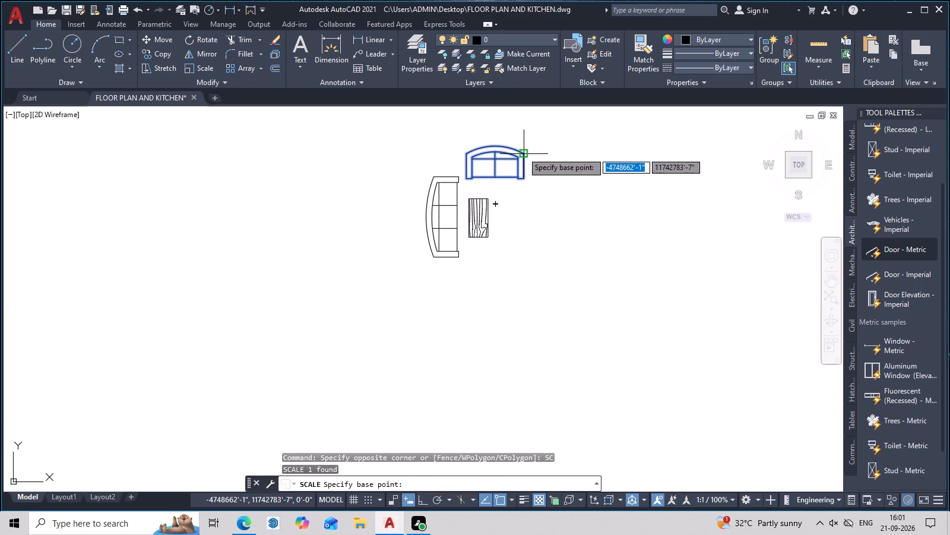
click(522, 152)
double_click(503, 165)
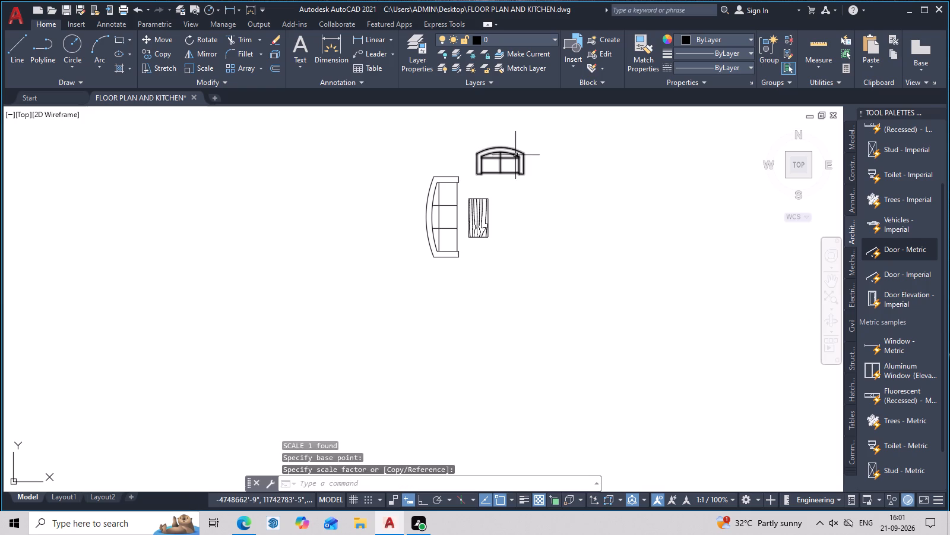
Move the smaller sofa slightly left so its left armrest lines up with the table's left edge.
click(516, 155)
text(M)
key(space)
click(508, 160)
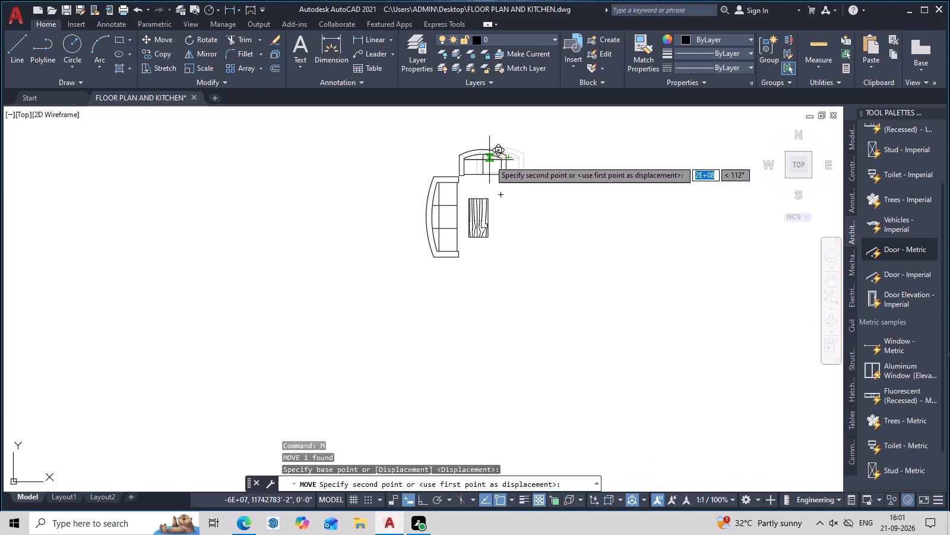
click(497, 160)
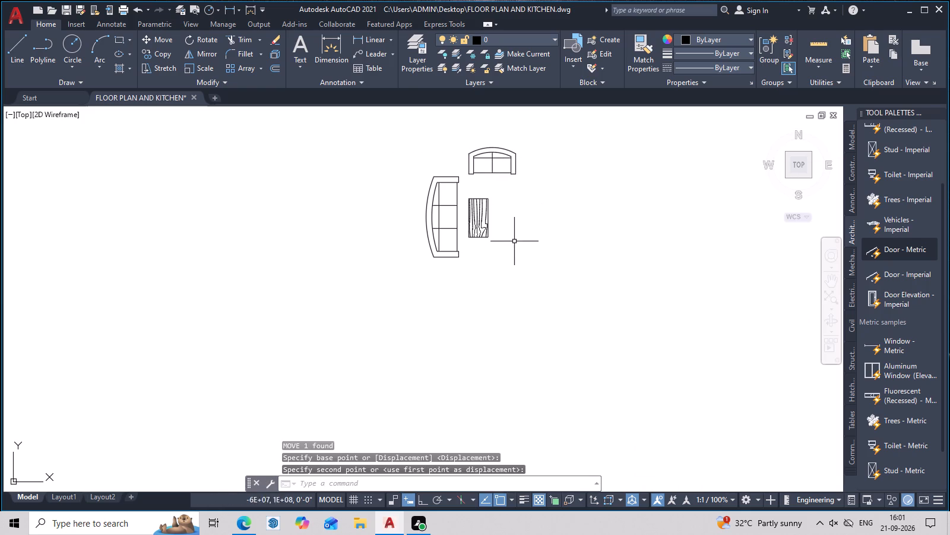
Move both sofas and the table together into the living room, with the larger sofa along the outer left wall.
scroll(511, 256, down, 1)
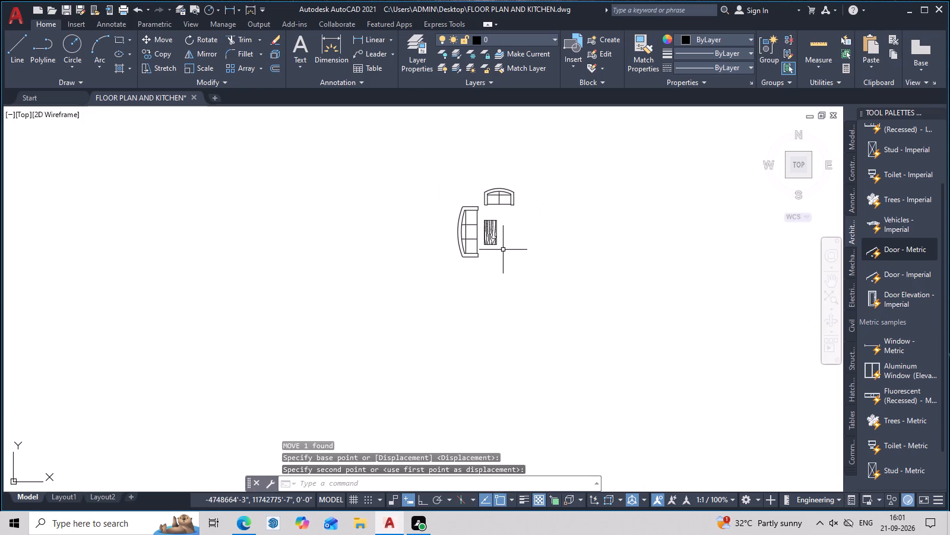
drag(550, 160, 573, 327)
text(M)
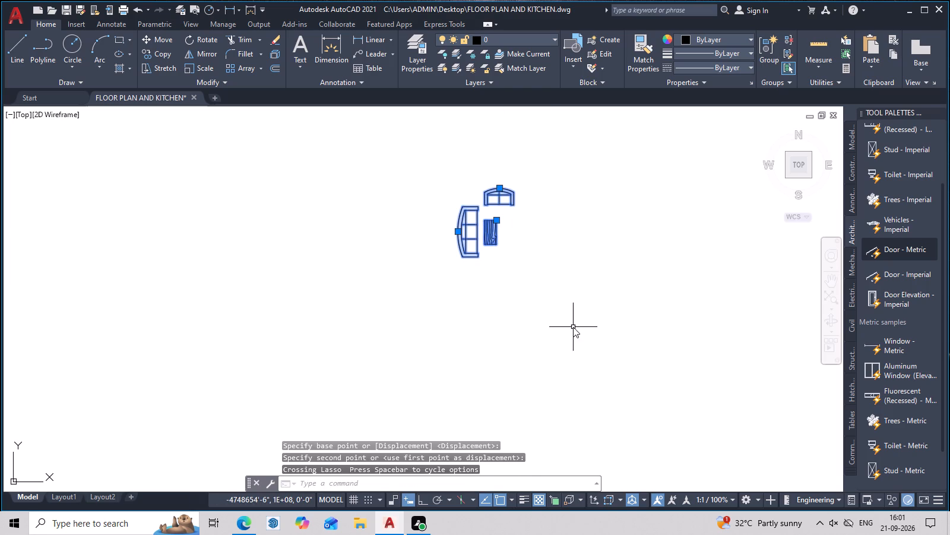
key(space)
click(473, 225)
scroll(610, 265, down, 1)
middle_drag(611, 302, 359, 292)
scroll(520, 360, down, 3)
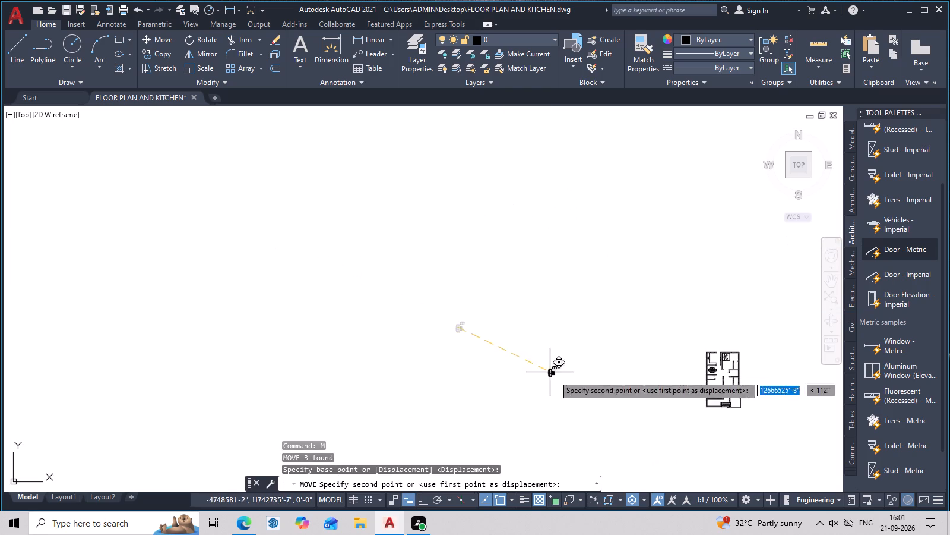
middle_drag(554, 375, 496, 294)
scroll(687, 310, up, 6)
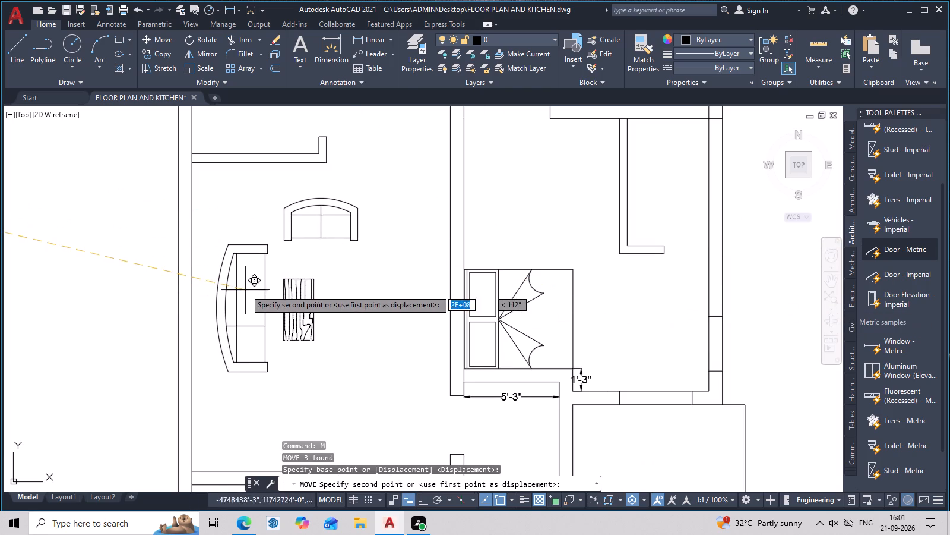
click(233, 285)
Examine the furnished plan from the entrance steps up through the living, dining and bedroom areas.
scroll(292, 313, down, 3)
middle_drag(329, 356, 372, 290)
scroll(378, 292, up, 2)
middle_drag(418, 333, 484, 381)
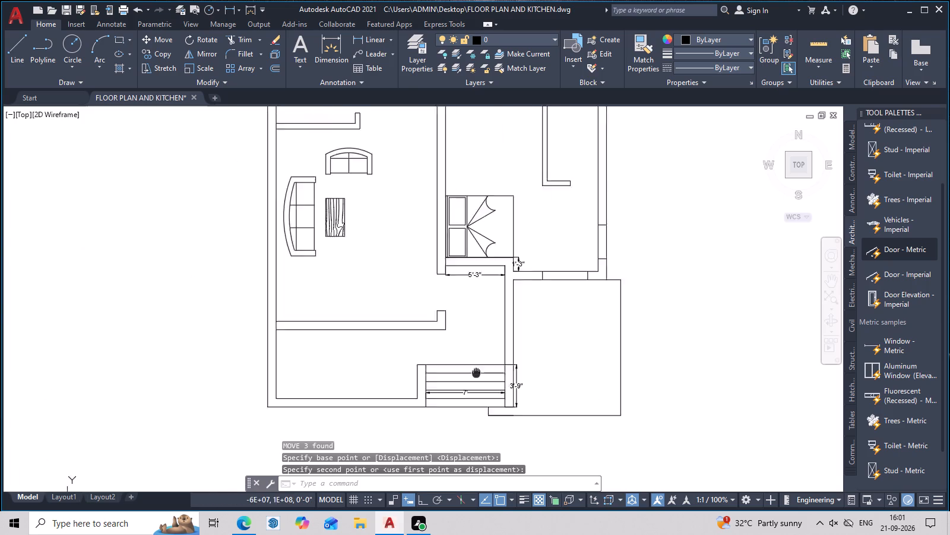
middle_drag(484, 381, 486, 385)
key(Escape)
middle_drag(486, 369, 505, 271)
middle_drag(496, 309, 514, 282)
middle_drag(488, 323, 495, 289)
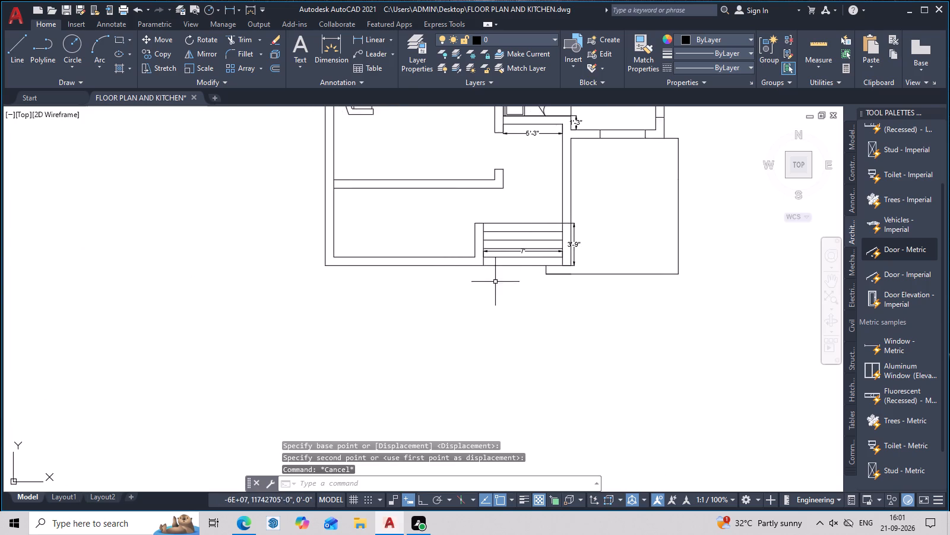
scroll(495, 281, down, 3)
middle_drag(499, 278, 483, 372)
scroll(483, 280, up, 3)
middle_drag(492, 296, 502, 263)
middle_drag(524, 307, 534, 386)
middle_drag(539, 363, 545, 325)
middle_drag(626, 358, 659, 295)
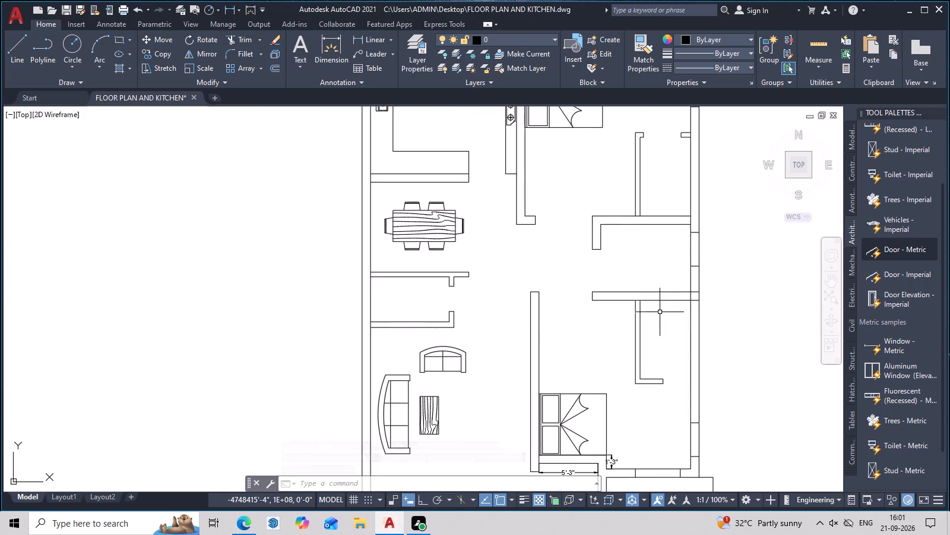
middle_drag(552, 330, 582, 220)
middle_drag(567, 267, 601, 312)
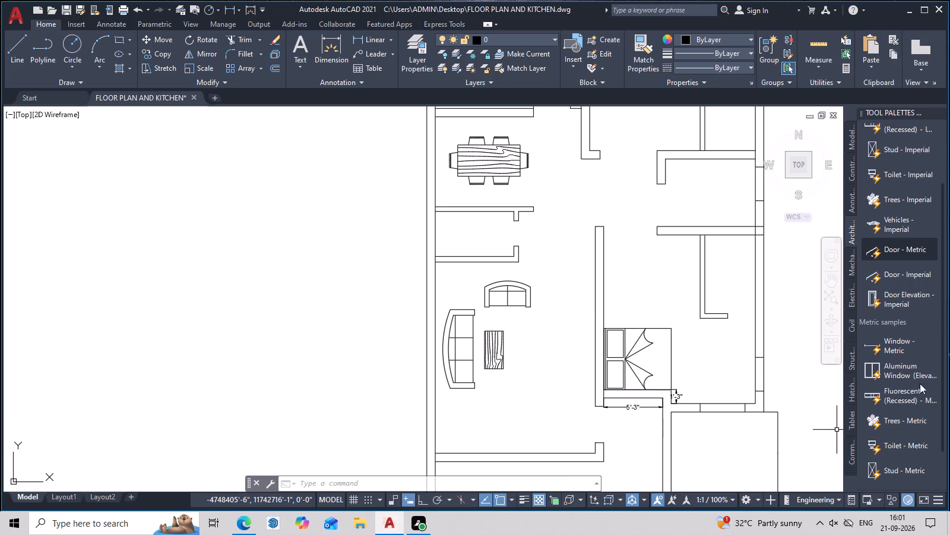
Insert the Toilet - Metric block left of the floor plan and set its view to Elongated (Plan).
drag(897, 443, 579, 424)
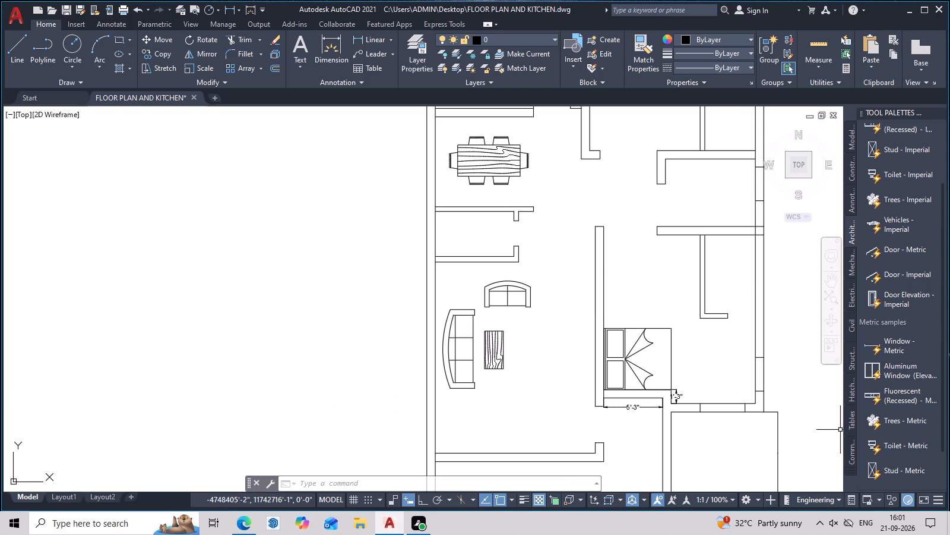
drag(579, 424, 203, 398)
click(197, 380)
click(191, 405)
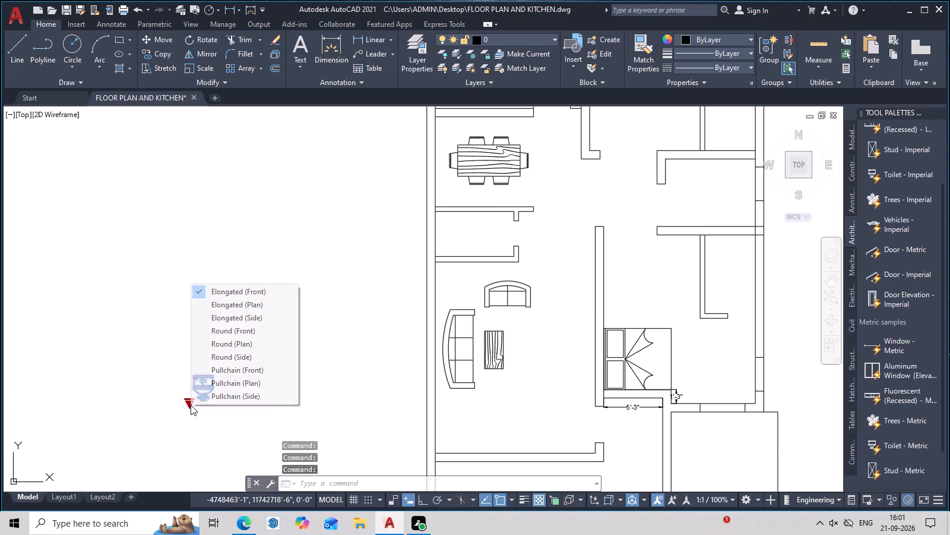
click(230, 305)
Rotate the toilet block 90 degrees with Ortho on, using a base point just above and to its right.
middle_drag(300, 353, 338, 316)
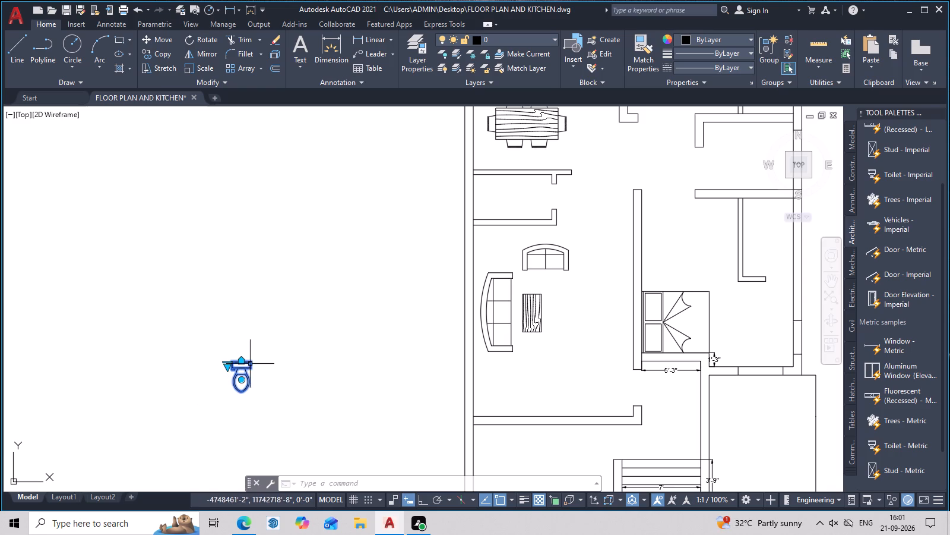
text(RO)
key(space)
click(259, 349)
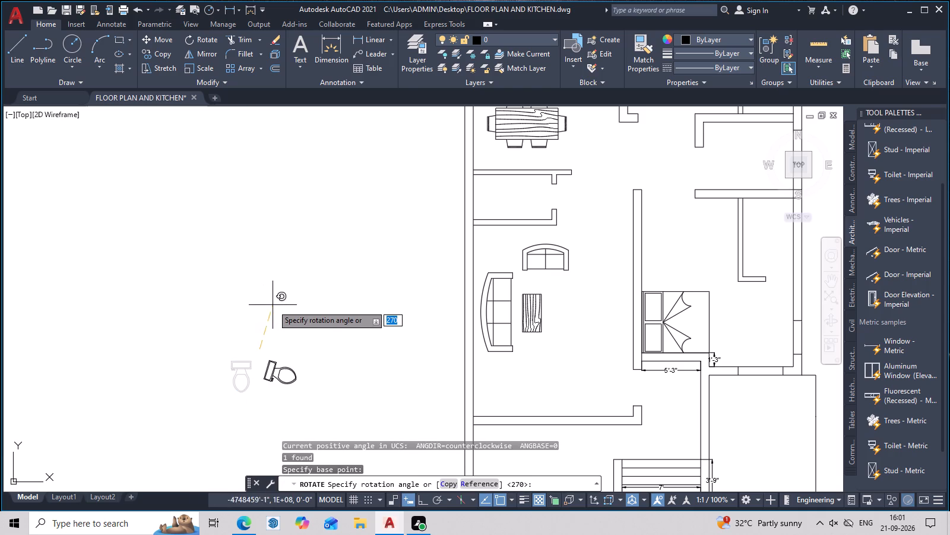
key(F8)
click(266, 302)
Copy the rotated toilet into the lower bathroom, with its tank's back midpoint against the inner face of the partition wall.
click(287, 361)
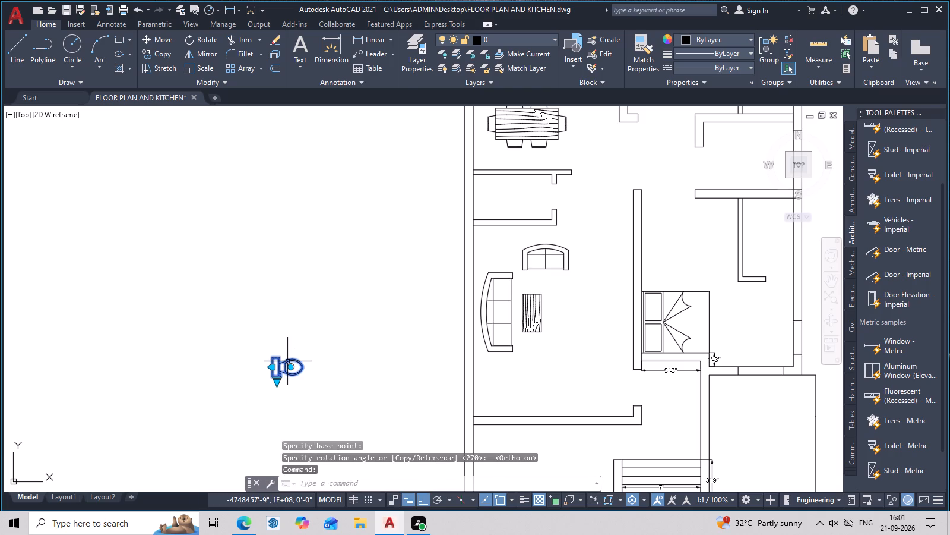
key(c)
text(O)
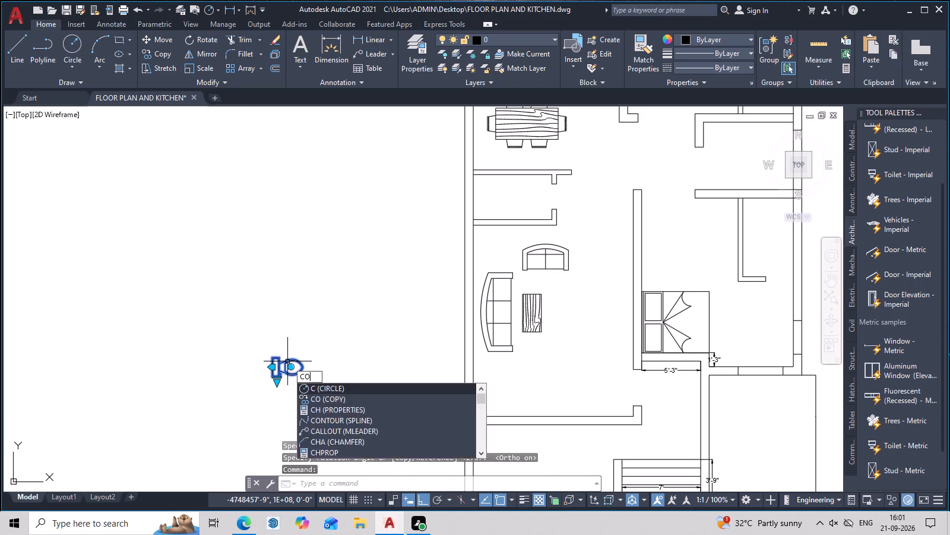
key(space)
scroll(260, 367, up, 3)
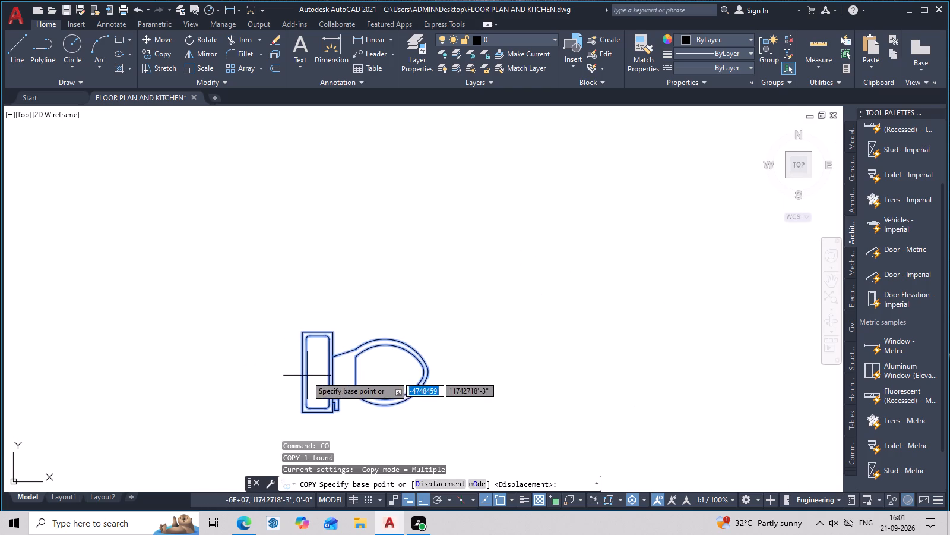
click(299, 368)
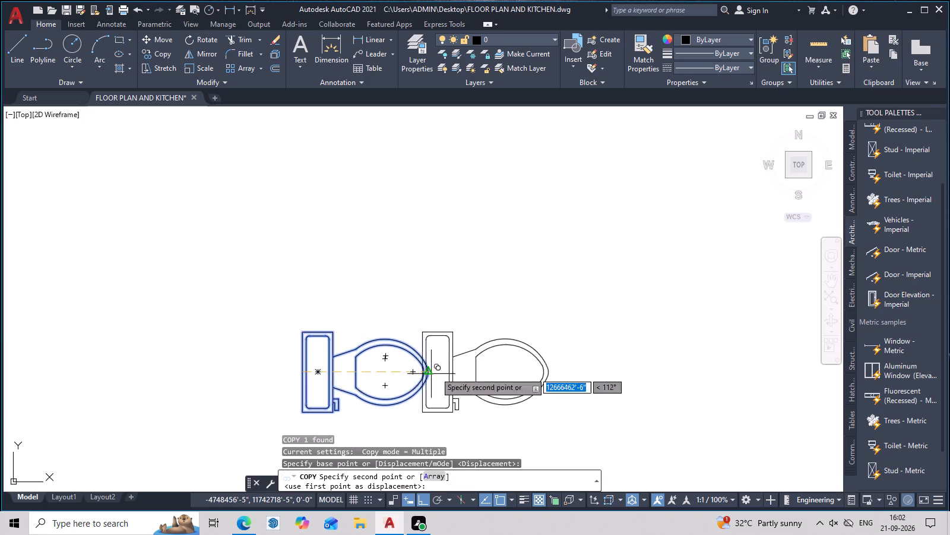
scroll(446, 370, down, 3)
middle_drag(458, 363, 56, 341)
key(F8)
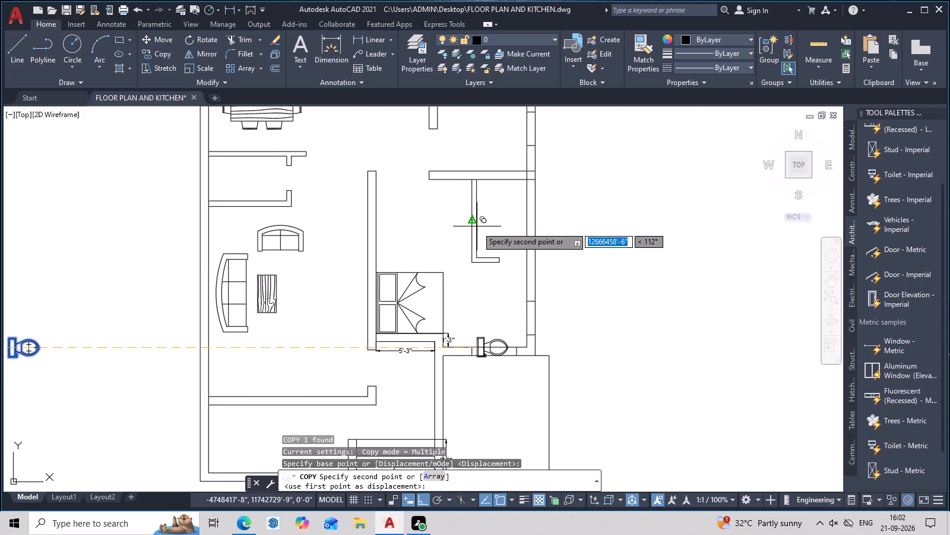
scroll(486, 250, up, 2)
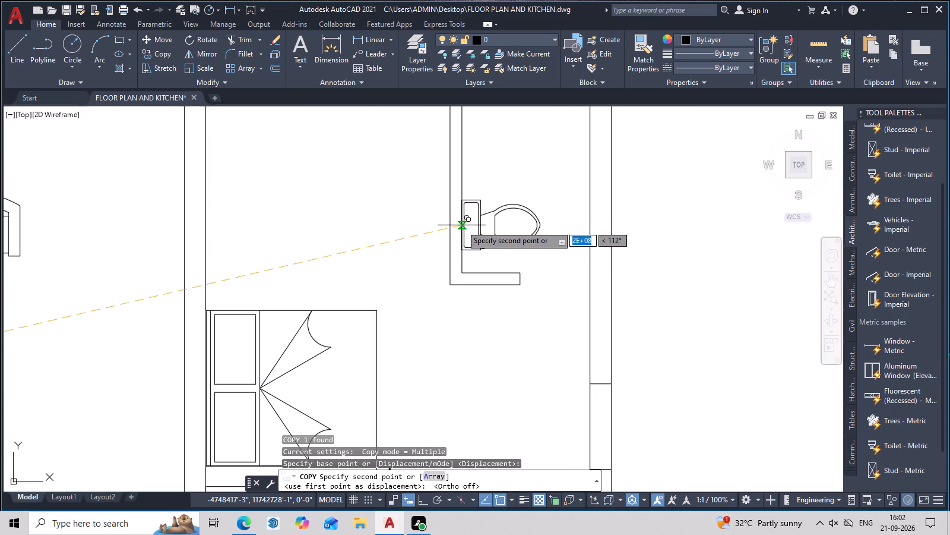
click(461, 225)
scroll(474, 229, down, 4)
middle_drag(488, 244, 471, 389)
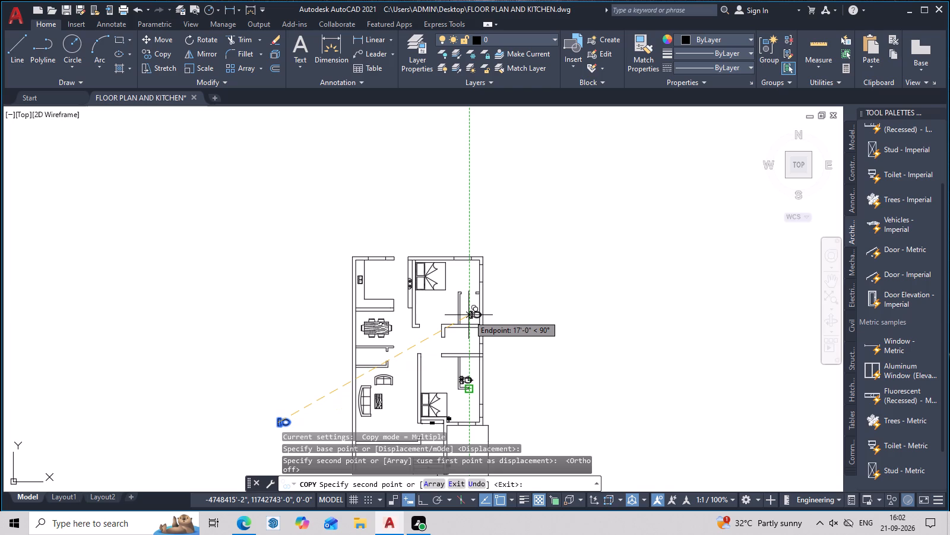
key(Escape)
Copy the lower bathroom's toilet into the upper bathroom, with its tank against the partition wall near the bottom corner.
scroll(468, 315, up, 2)
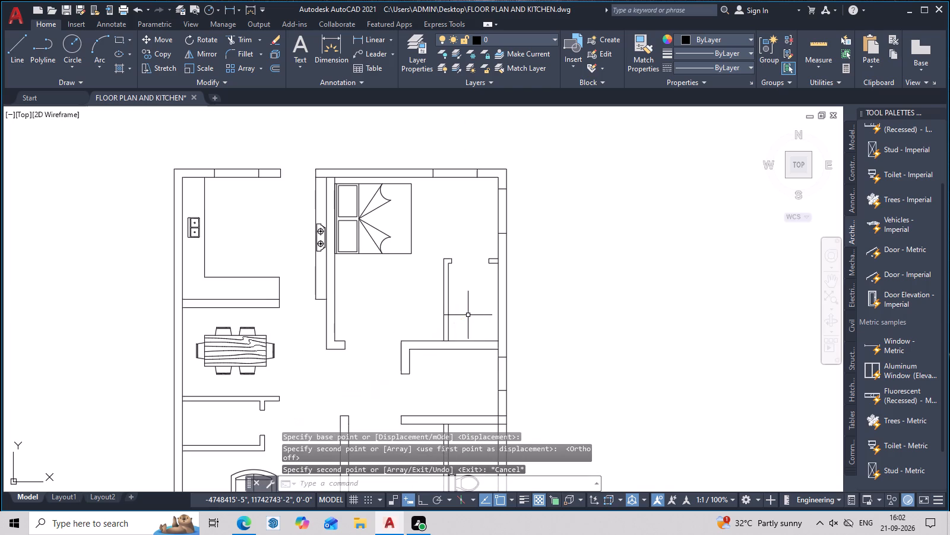
middle_drag(468, 319, 468, 289)
scroll(478, 301, up, 2)
middle_drag(478, 303, 465, 320)
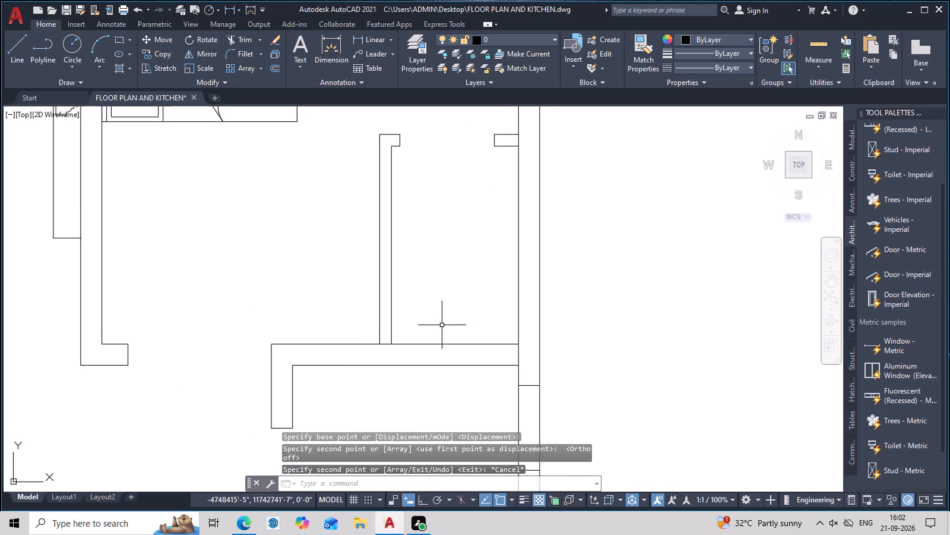
middle_drag(433, 335, 433, 307)
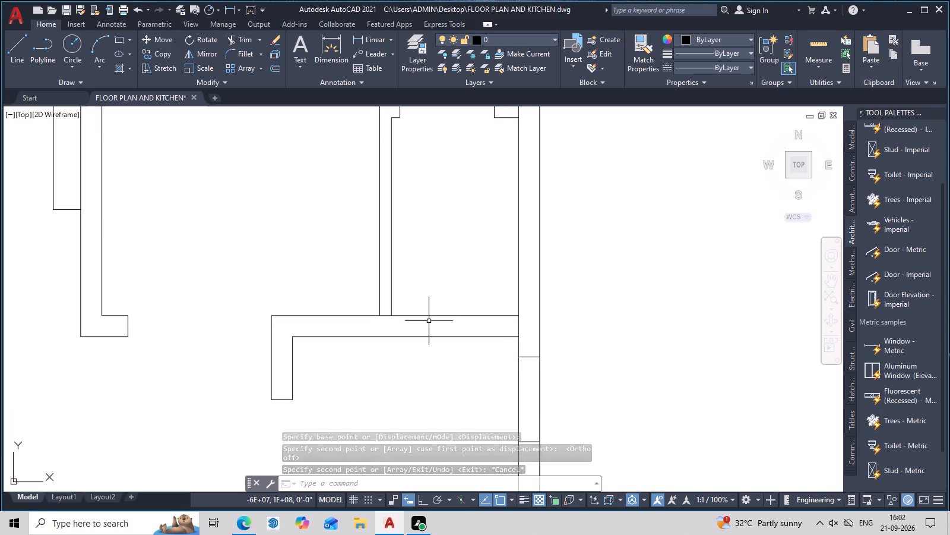
scroll(429, 321, down, 2)
middle_drag(445, 354, 456, 269)
click(452, 372)
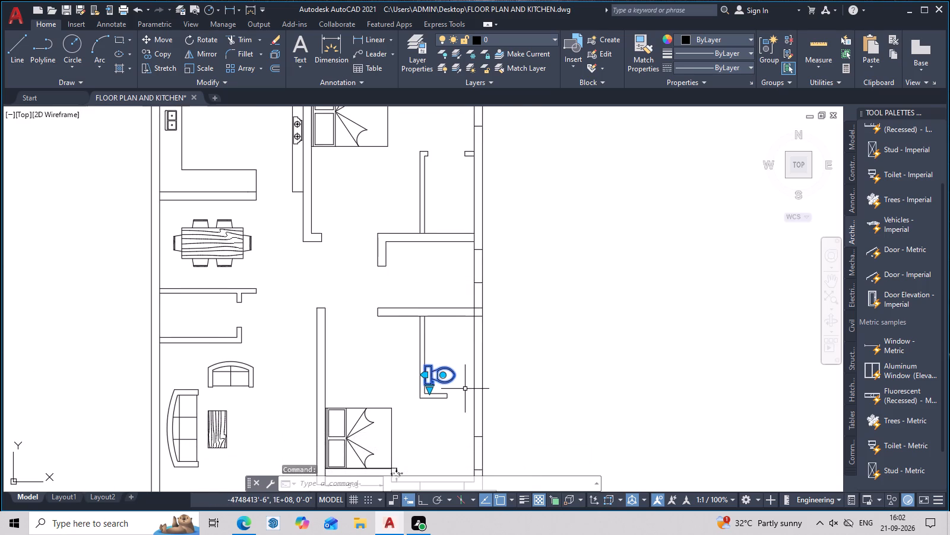
key(c)
key(o)
key(space)
scroll(423, 379, up, 2)
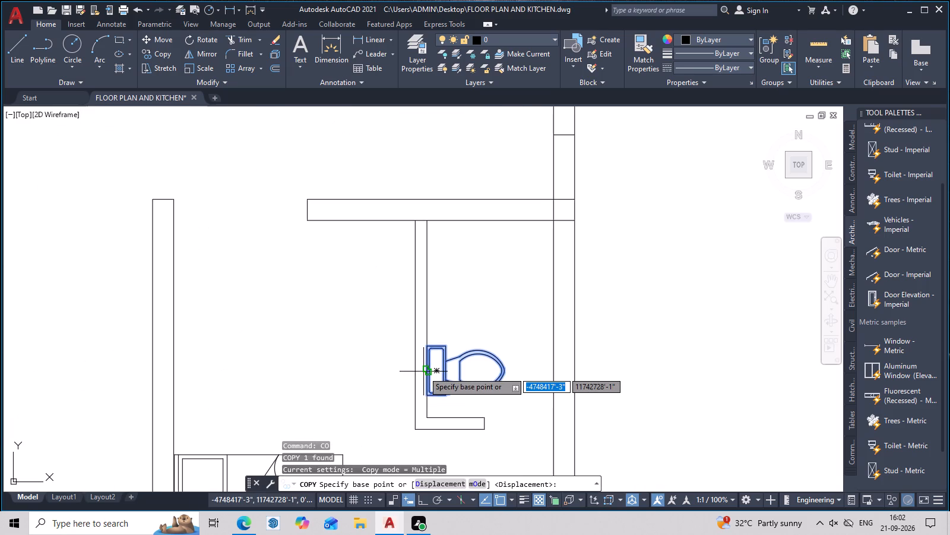
click(426, 372)
scroll(453, 203, down, 3)
middle_drag(455, 196, 443, 389)
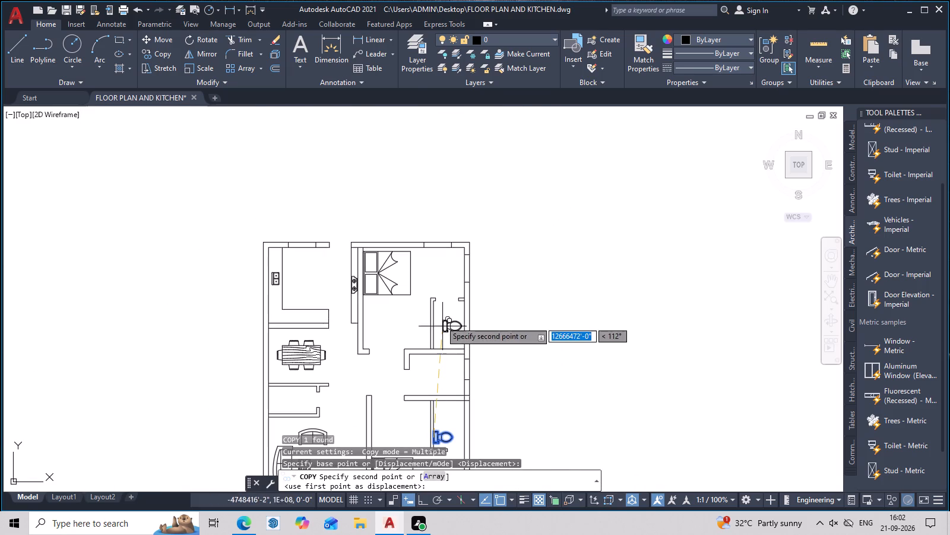
scroll(436, 336, up, 3)
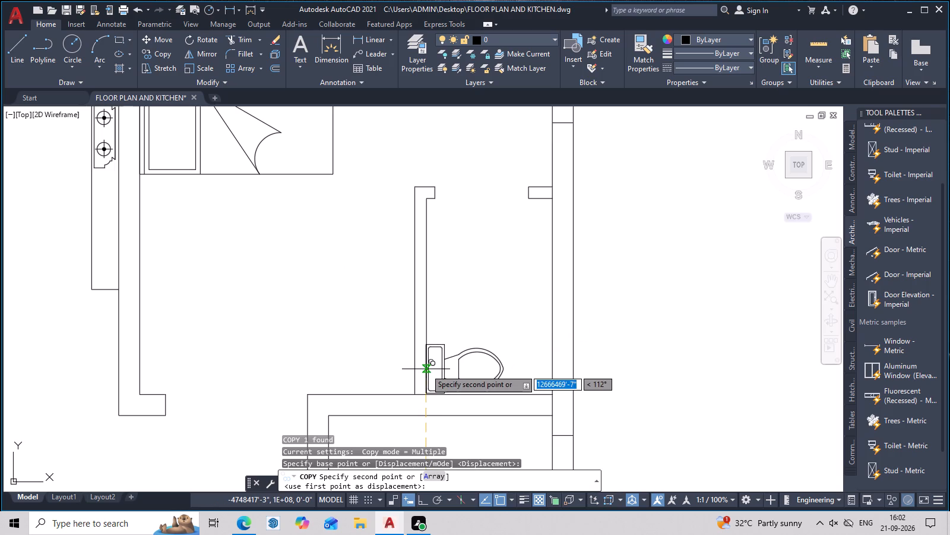
click(426, 369)
scroll(447, 349, down, 3)
key(Escape)
Delete the spare toilet block outside the floor plan, beyond the living room's outer wall.
middle_drag(456, 345, 510, 294)
scroll(514, 292, up, 2)
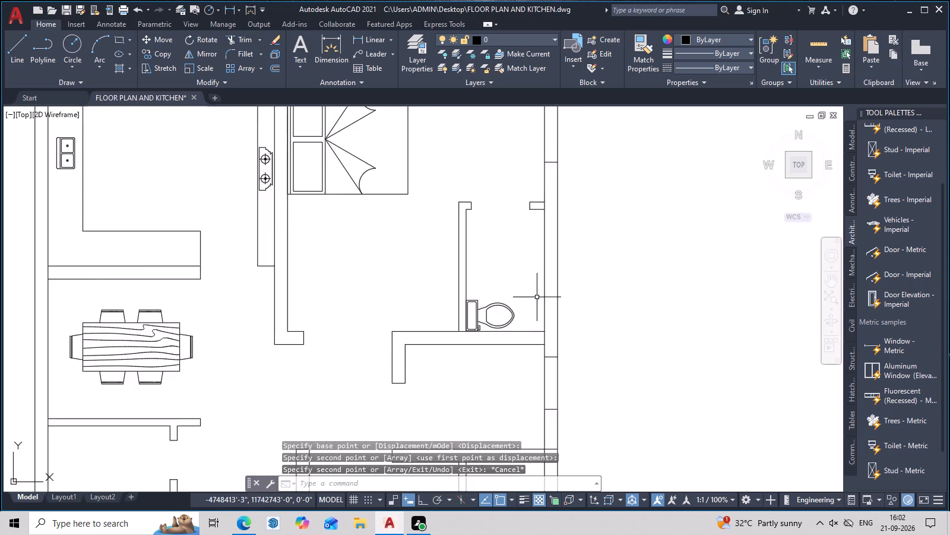
middle_drag(544, 292, 589, 199)
scroll(590, 200, down, 3)
middle_drag(607, 277, 619, 216)
scroll(601, 226, up, 1)
middle_drag(578, 202, 602, 278)
middle_drag(525, 311, 578, 214)
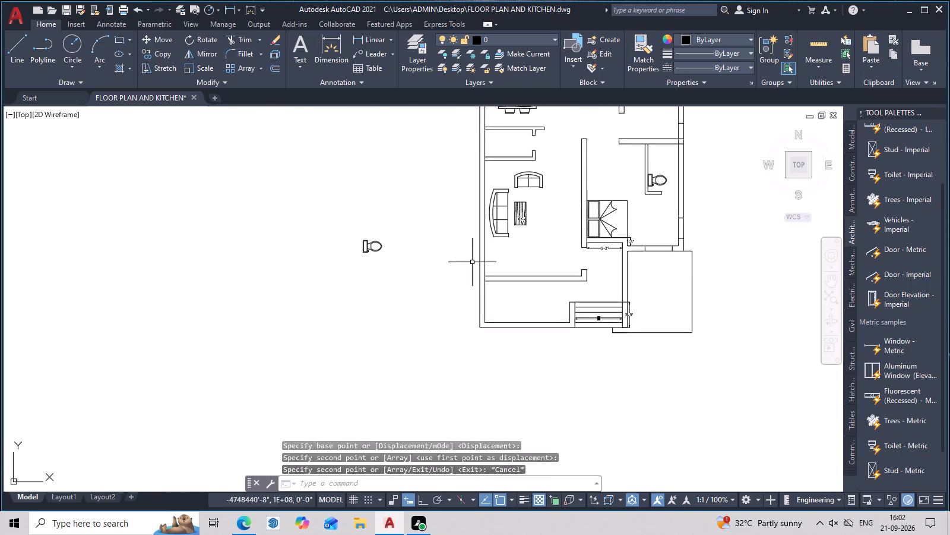
scroll(377, 256, up, 2)
drag(411, 213, 259, 320)
click(251, 315)
key(Delete)
Examine the furnished plan from the kitchen and bathrooms down to the entrance steps and the adjoining rectangular area.
scroll(331, 287, down, 5)
middle_drag(456, 263, 473, 305)
scroll(475, 304, up, 3)
middle_drag(492, 291, 486, 324)
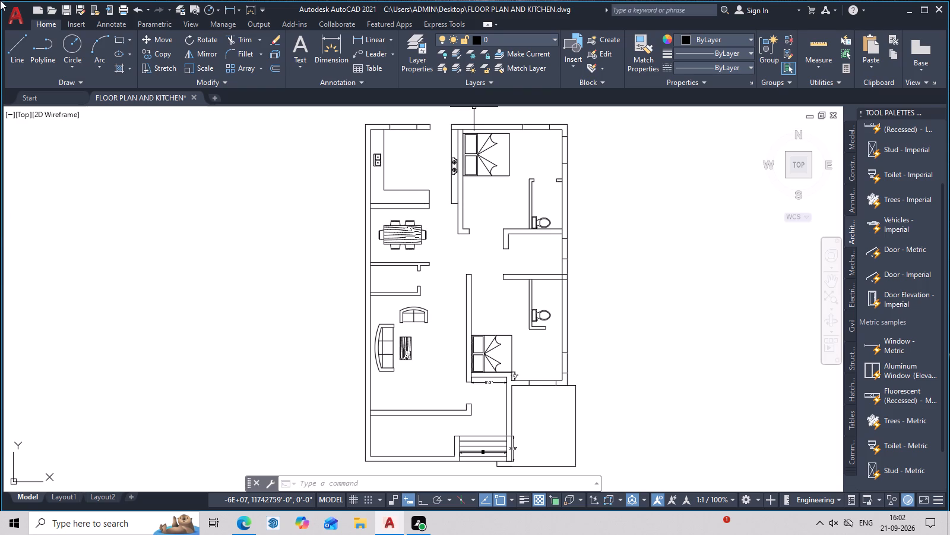
middle_drag(526, 226, 626, 273)
scroll(606, 296, up, 2)
middle_drag(606, 295, 606, 229)
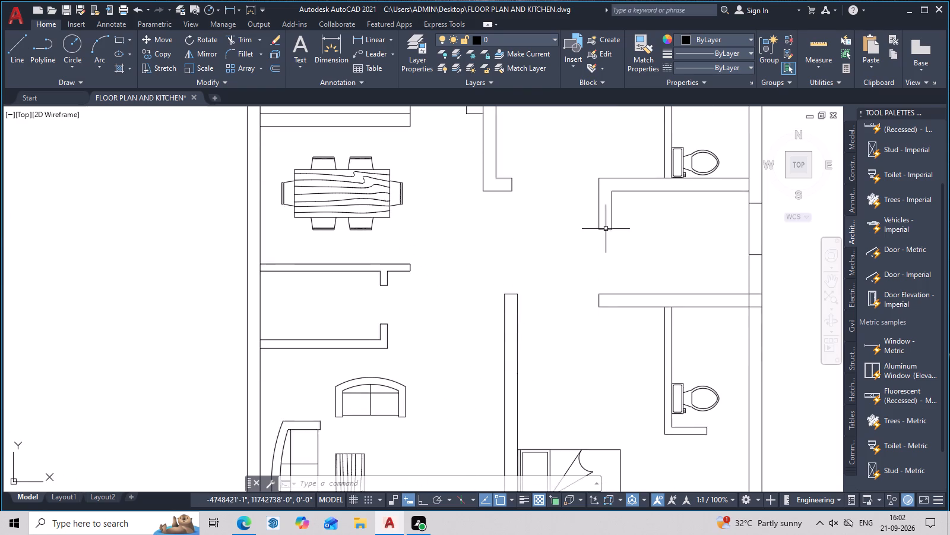
middle_drag(584, 284, 594, 161)
scroll(593, 260, down, 2)
middle_drag(596, 285, 607, 219)
scroll(607, 282, up, 1)
middle_drag(615, 320, 598, 271)
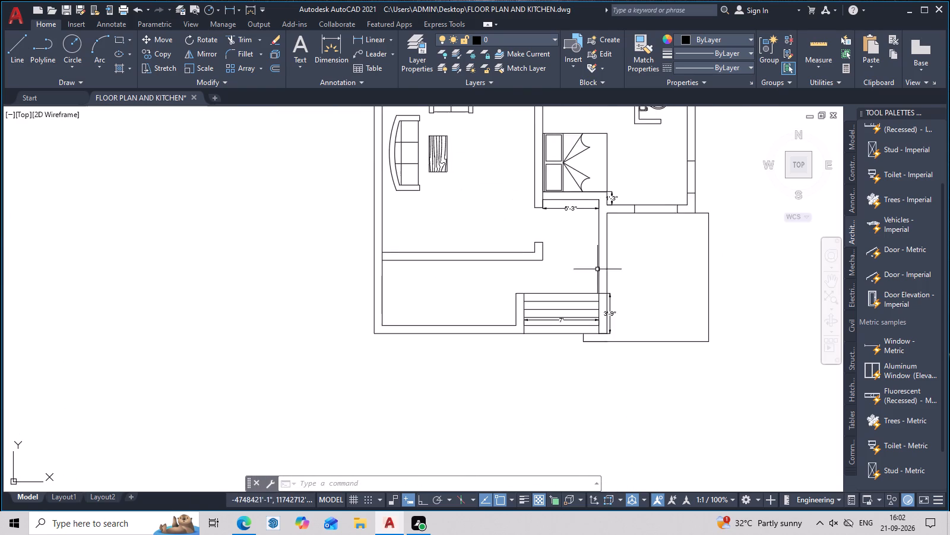
scroll(605, 315, up, 2)
middle_drag(627, 341, 549, 330)
middle_drag(663, 316, 579, 313)
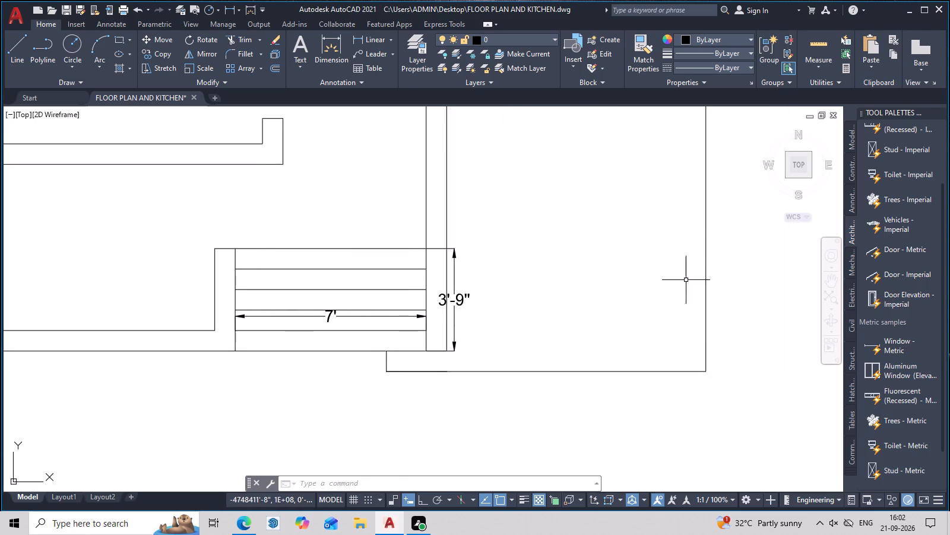
Select the outer boundary lines of the rectangular area beside the entrance steps and load the ACAD_ISO03W100 (ISO dash space) linetype.
drag(762, 258, 586, 412)
scroll(589, 391, down, 2)
middle_click(589, 391)
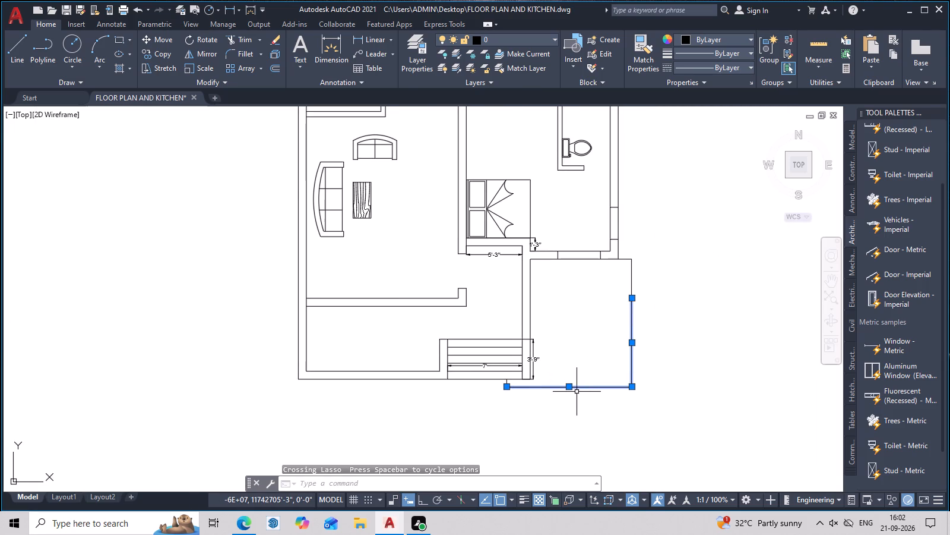
drag(650, 265, 620, 281)
click(619, 281)
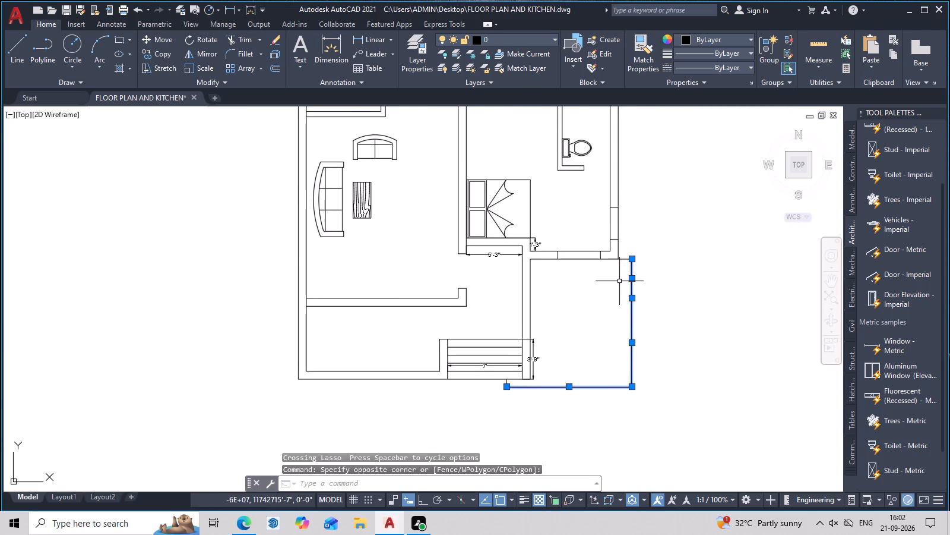
scroll(610, 247, up, 2)
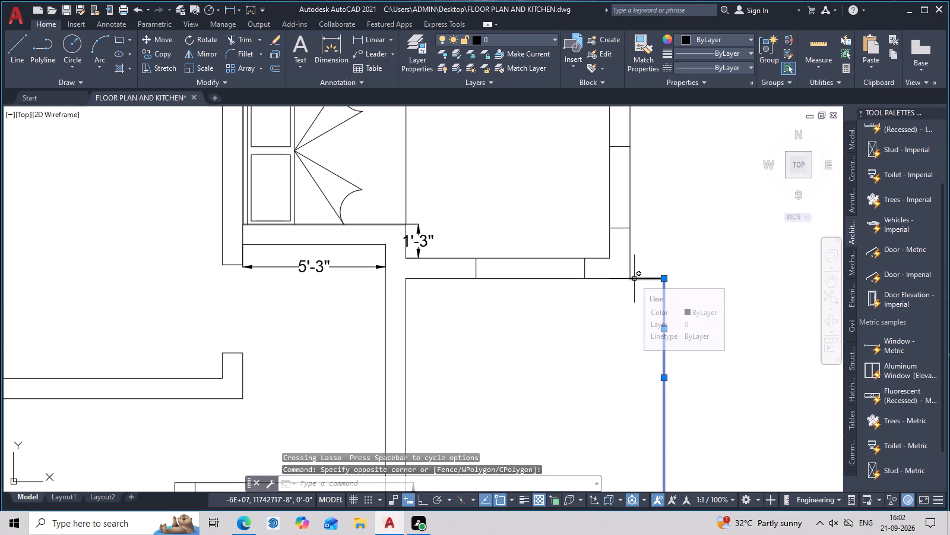
middle_drag(637, 303, 549, 295)
scroll(554, 297, up, 1)
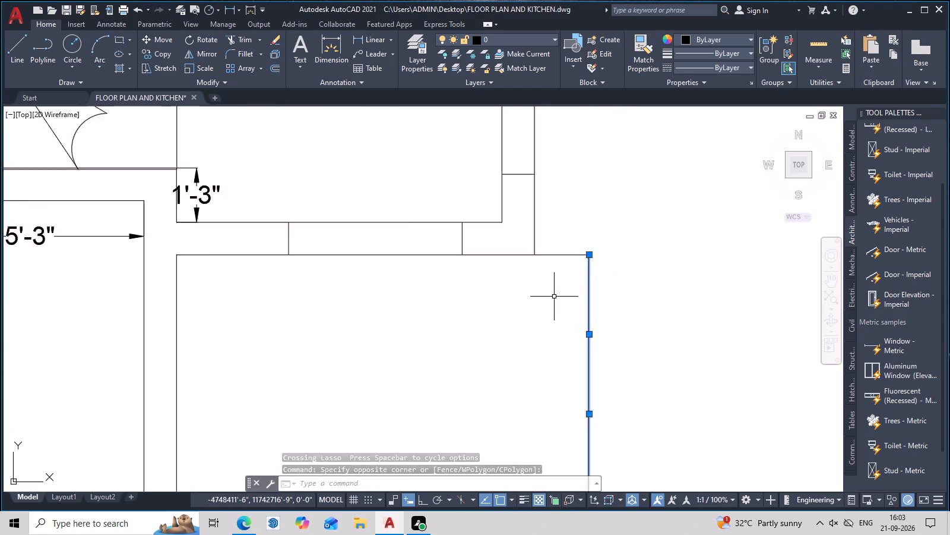
scroll(554, 297, up, 1)
drag(564, 213, 542, 282)
click(540, 291)
scroll(536, 328, down, 2)
middle_drag(541, 351, 580, 171)
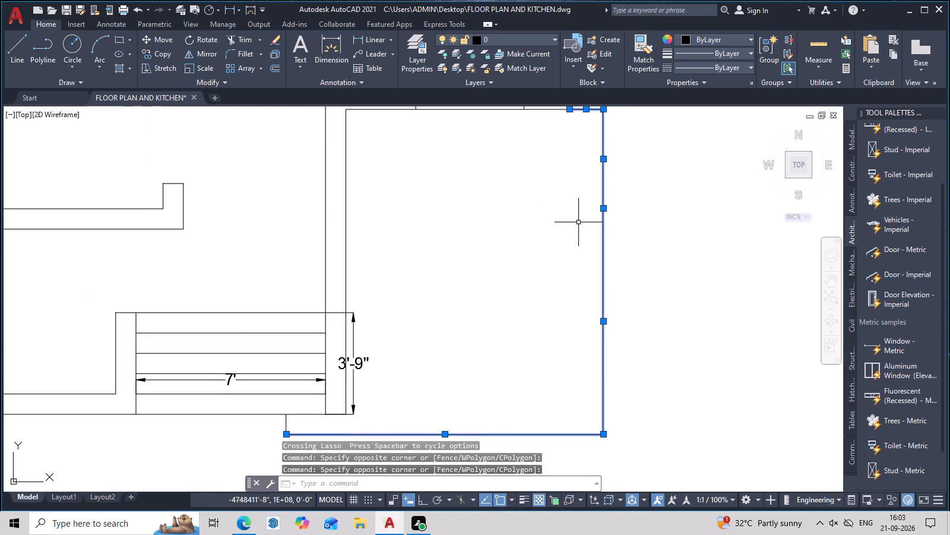
middle_drag(547, 344, 620, 175)
scroll(413, 273, up, 3)
middle_drag(312, 238, 509, 311)
drag(470, 281, 358, 289)
click(330, 292)
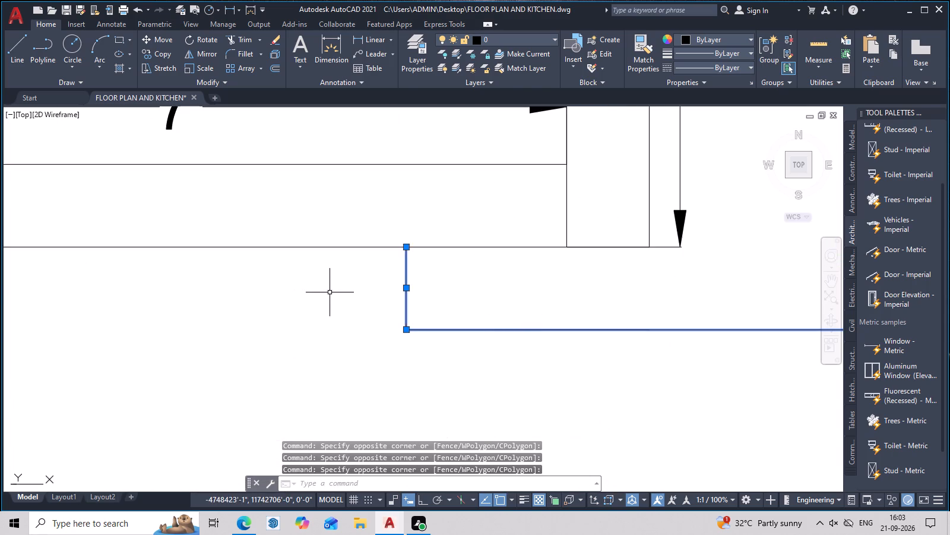
scroll(372, 310, down, 6)
middle_drag(487, 357, 486, 381)
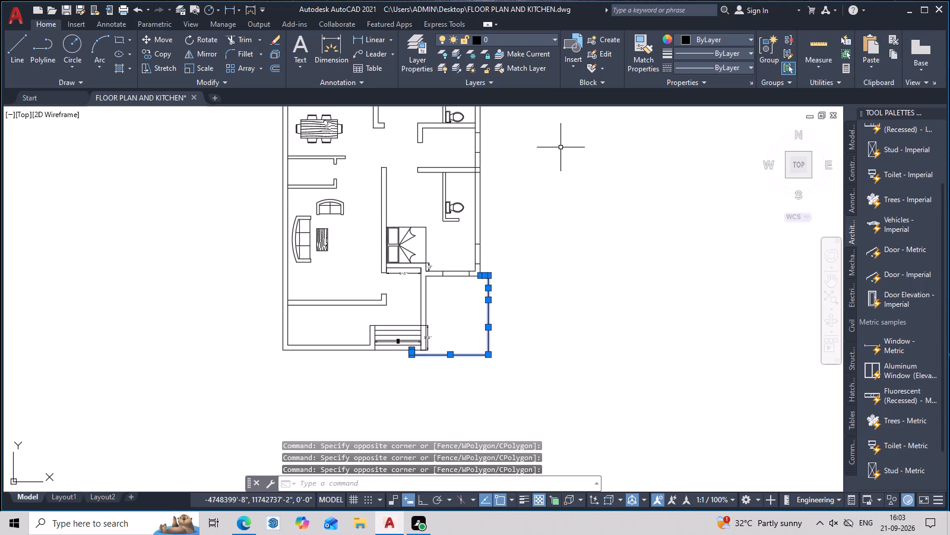
click(732, 67)
click(712, 131)
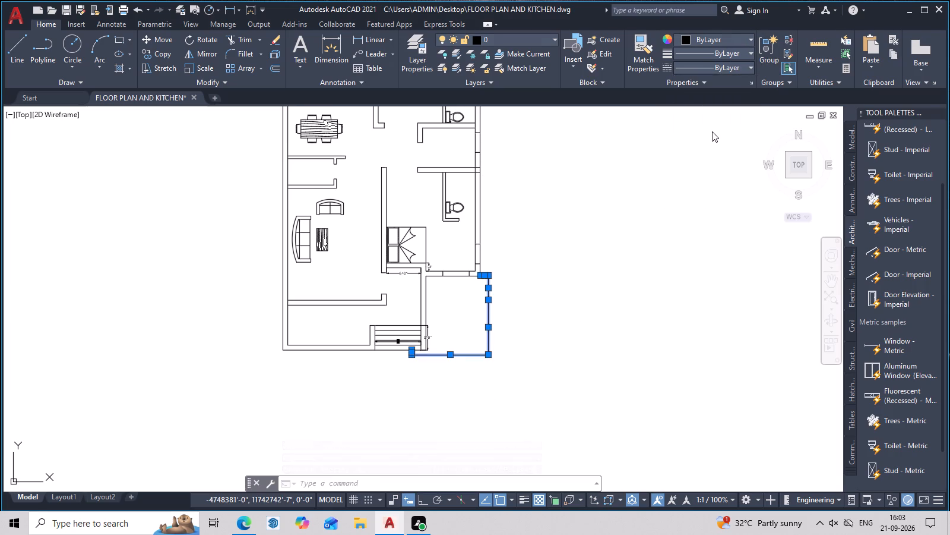
click(564, 160)
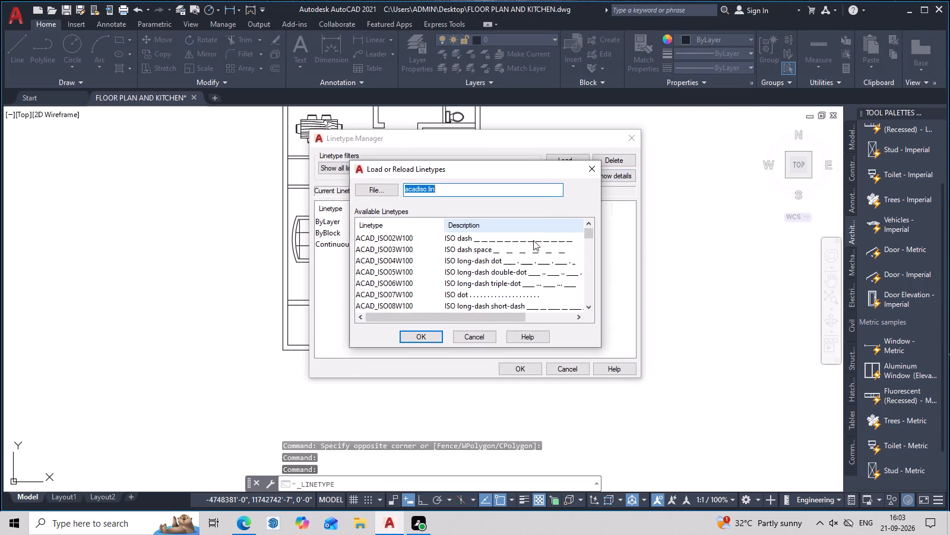
click(529, 253)
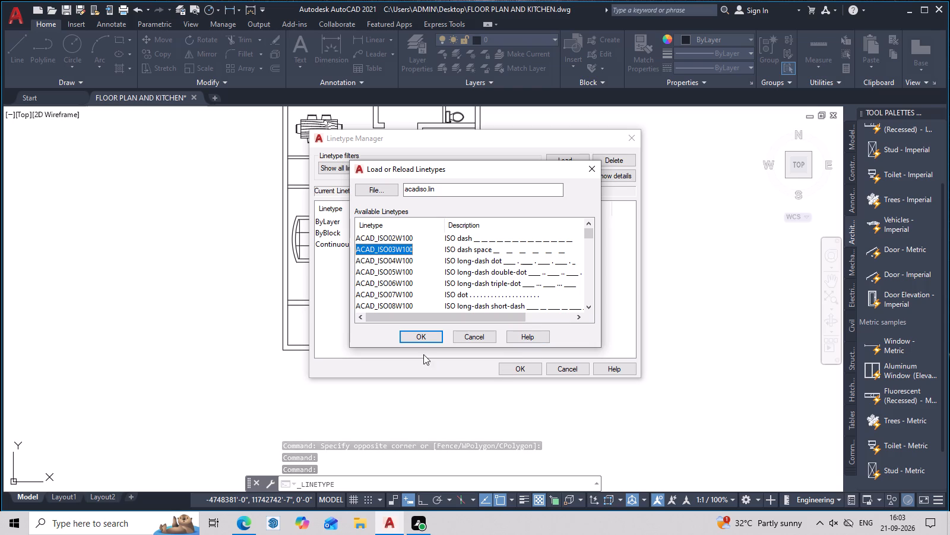
click(423, 341)
click(525, 368)
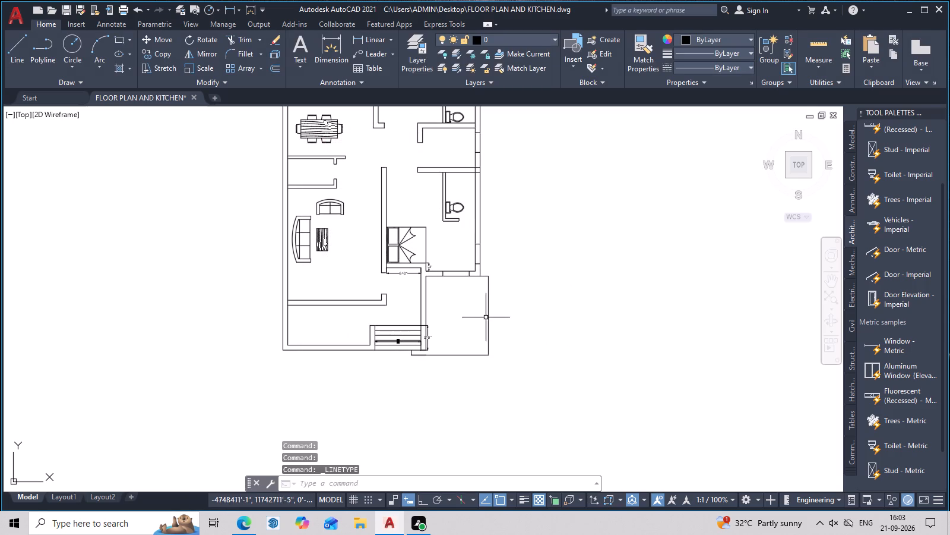
Apply the ACAD_ISO03W100 dashed linetype to the outer boundary lines of the rectangular area beside the entrance steps.
scroll(496, 276, up, 3)
drag(477, 269, 421, 327)
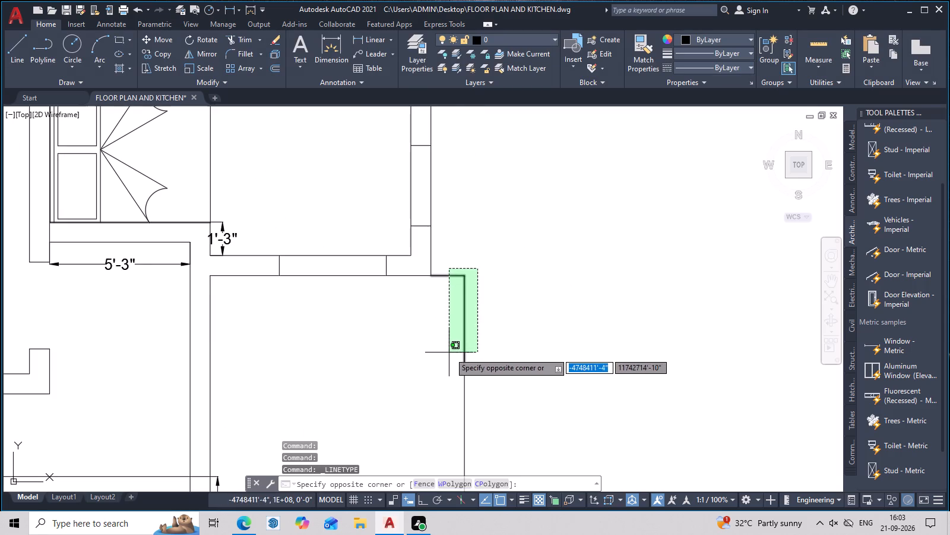
click(443, 357)
middle_drag(450, 370, 521, 212)
drag(566, 291, 469, 413)
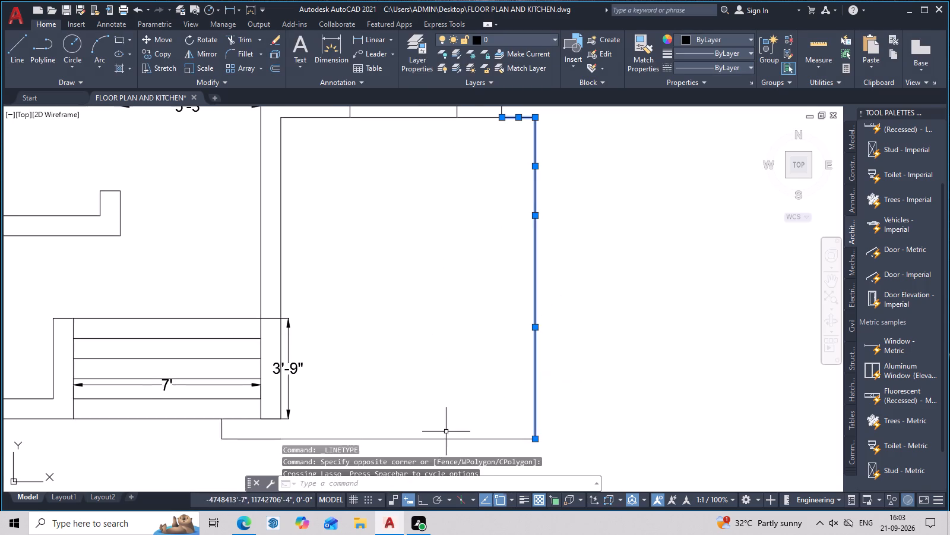
middle_drag(446, 422, 524, 294)
drag(533, 278, 445, 357)
middle_click(430, 365)
click(430, 365)
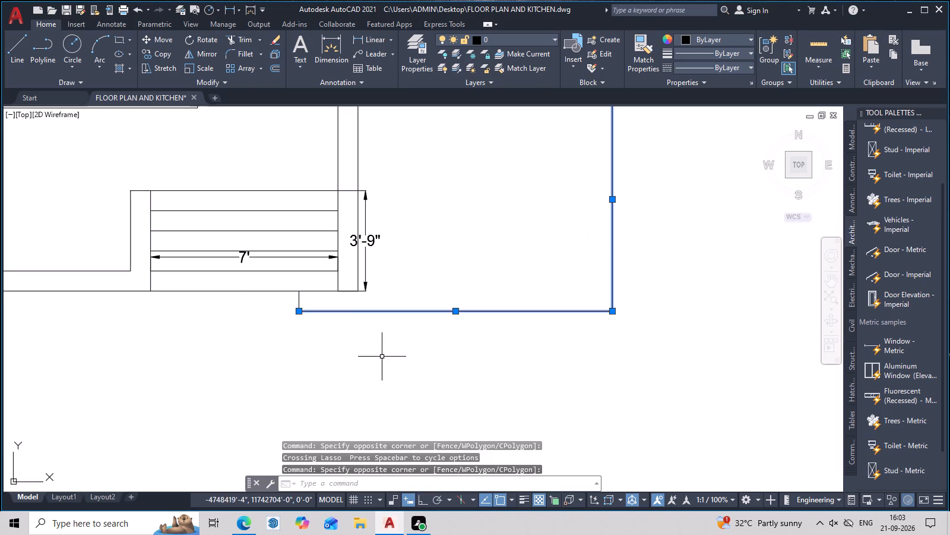
scroll(242, 284, up, 2)
drag(395, 336, 307, 336)
click(306, 336)
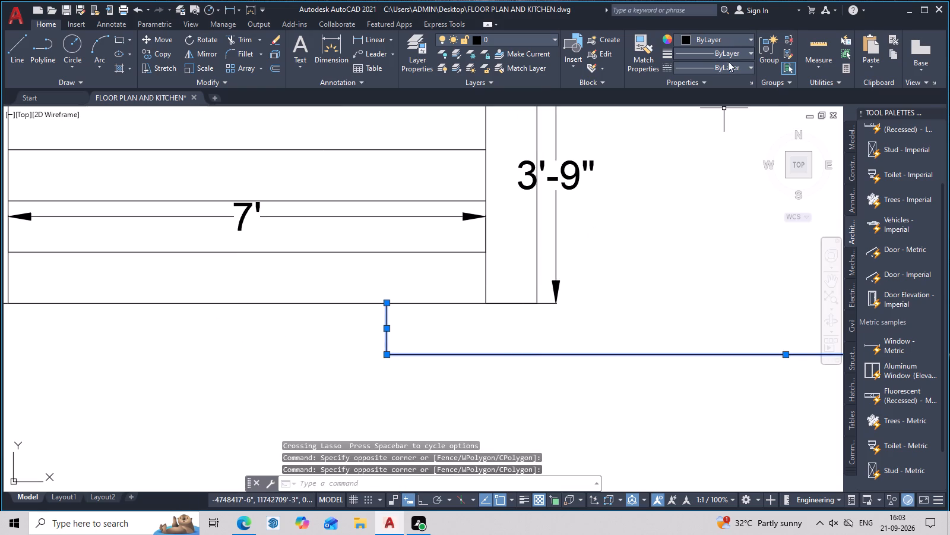
click(728, 72)
click(724, 115)
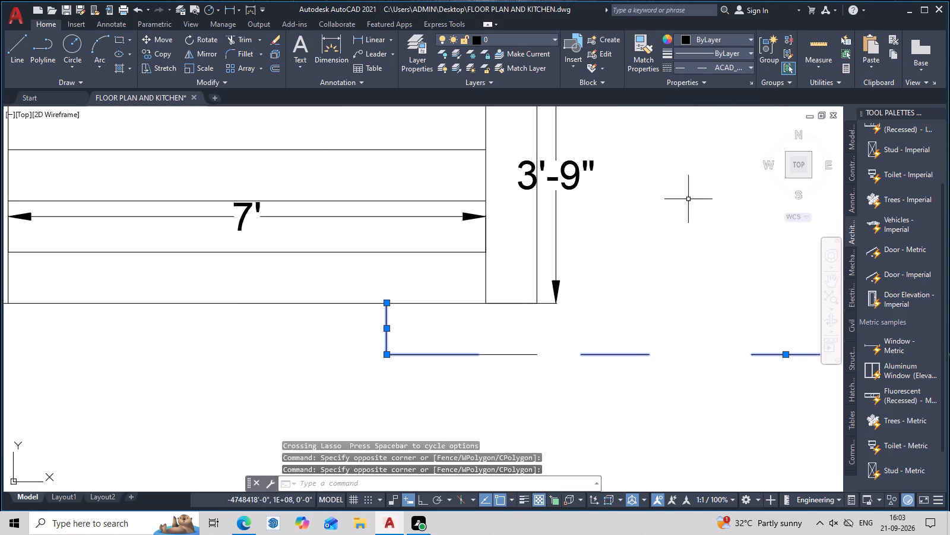
key(Escape)
Delete the overlapping lines along the area's bottom edge and the short vertical stub below the entrance steps.
scroll(612, 396, down, 2)
middle_drag(611, 437, 562, 424)
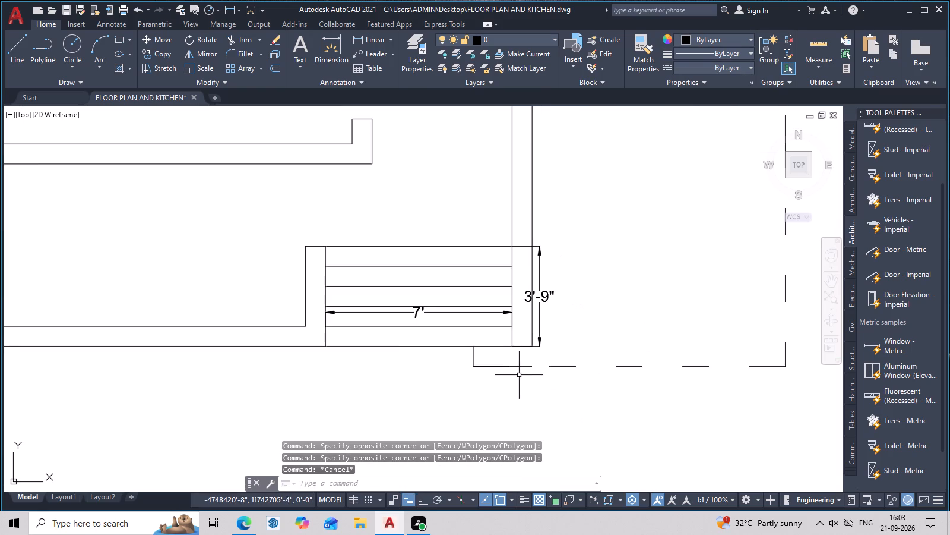
click(524, 365)
scroll(525, 368, up, 3)
click(526, 361)
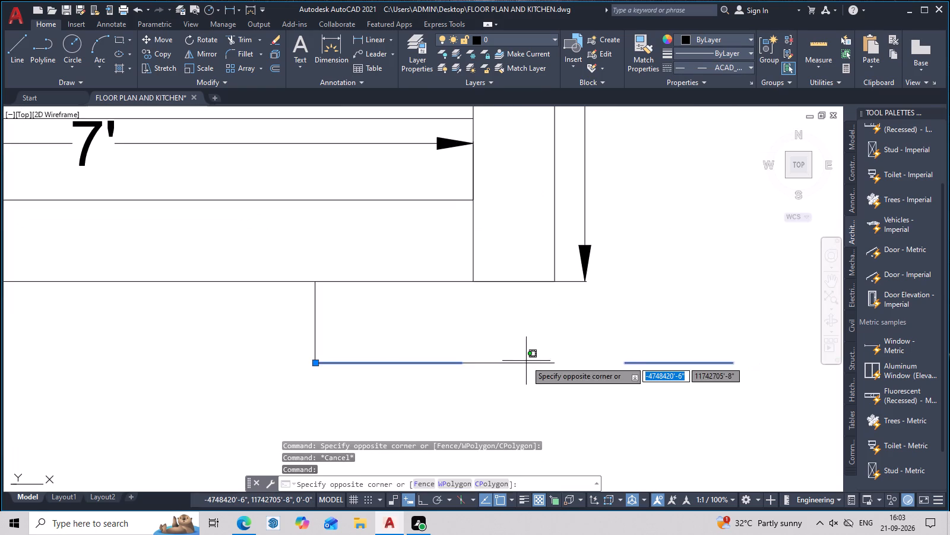
scroll(525, 364, up, 2)
key(Escape)
click(527, 362)
scroll(518, 376, down, 2)
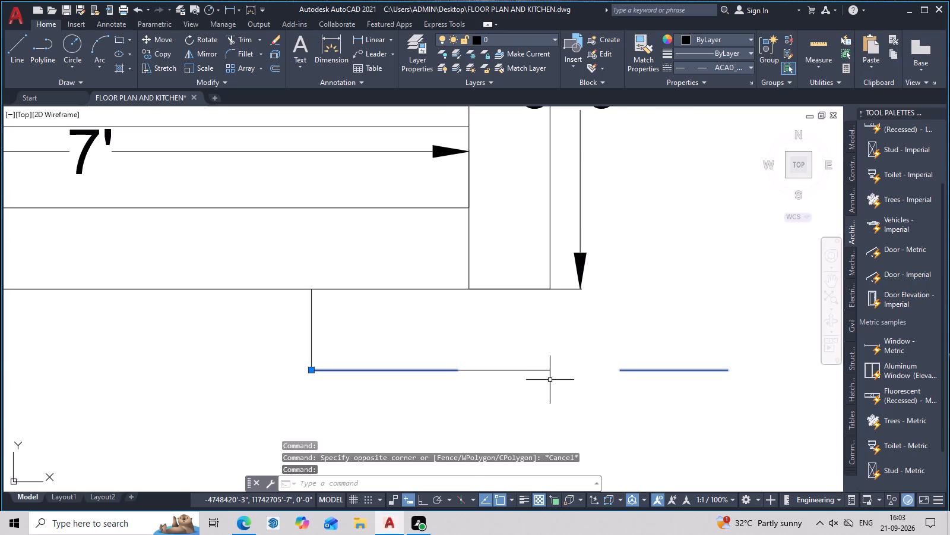
key(Delete)
click(520, 367)
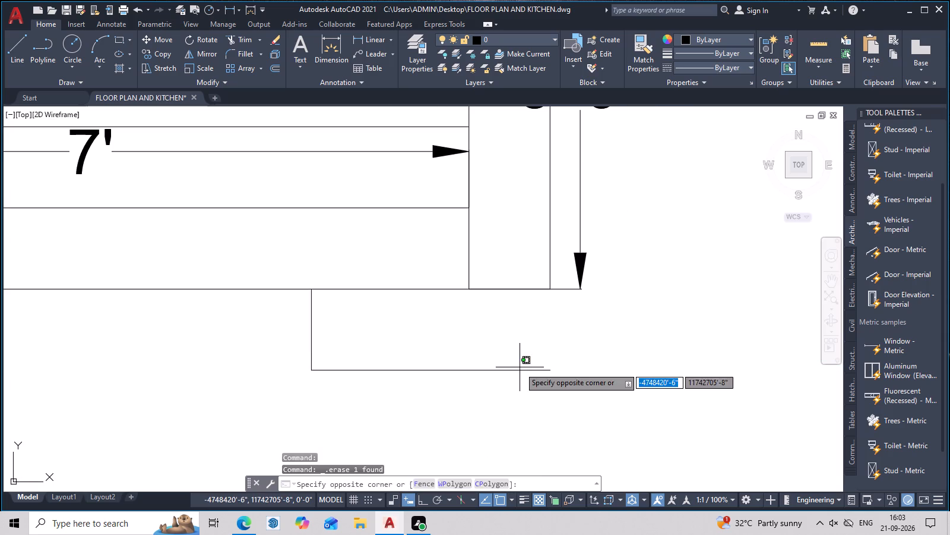
drag(512, 374, 403, 424)
key(Delete)
drag(334, 315, 274, 338)
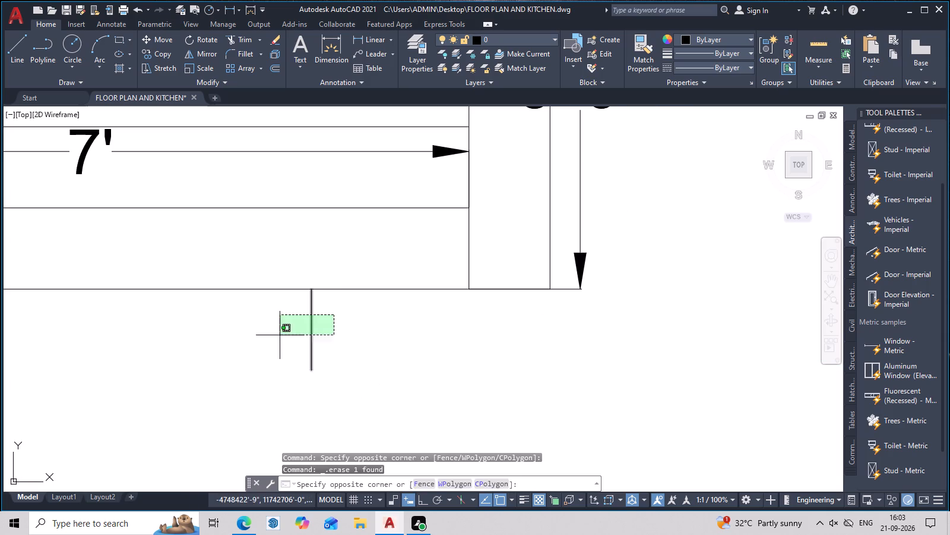
drag(274, 338, 277, 337)
click(270, 341)
scroll(388, 361, down, 1)
key(Escape)
scroll(422, 366, down, 2)
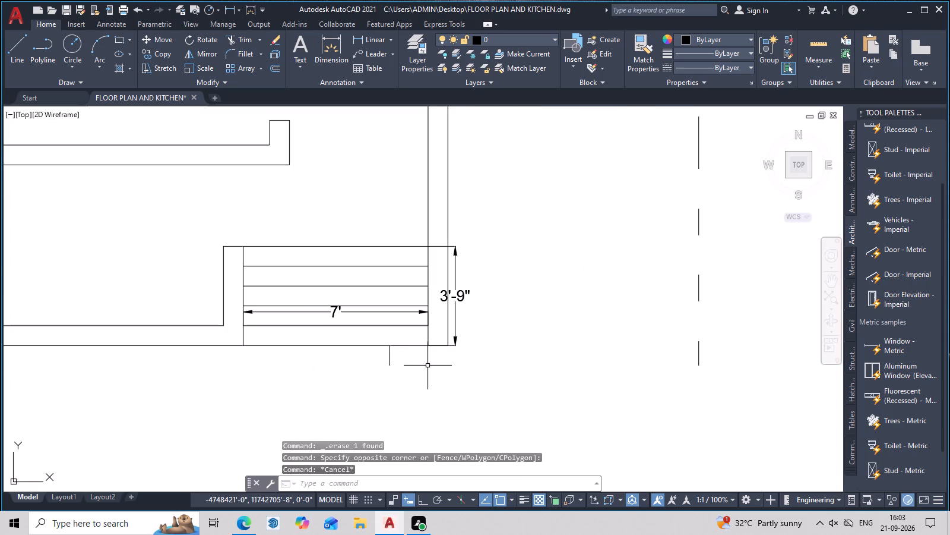
click(388, 357)
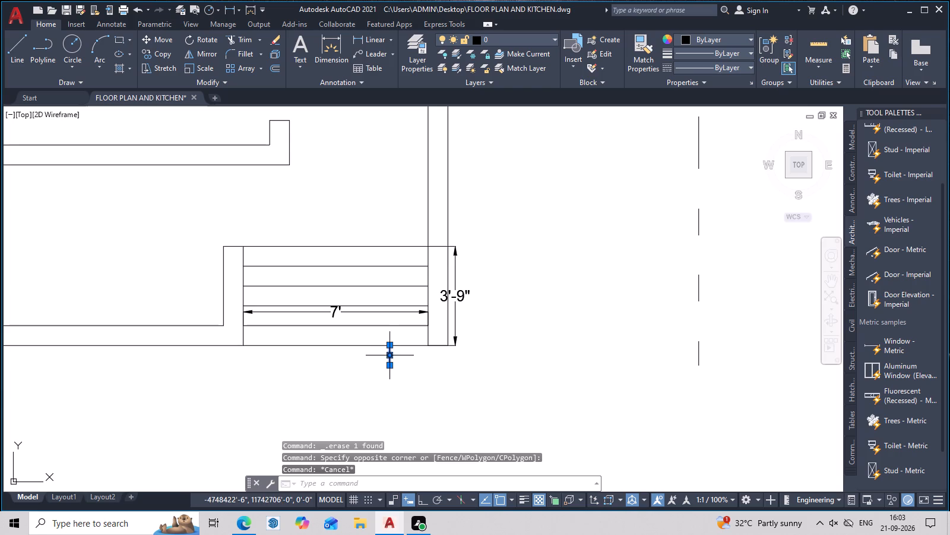
key(Delete)
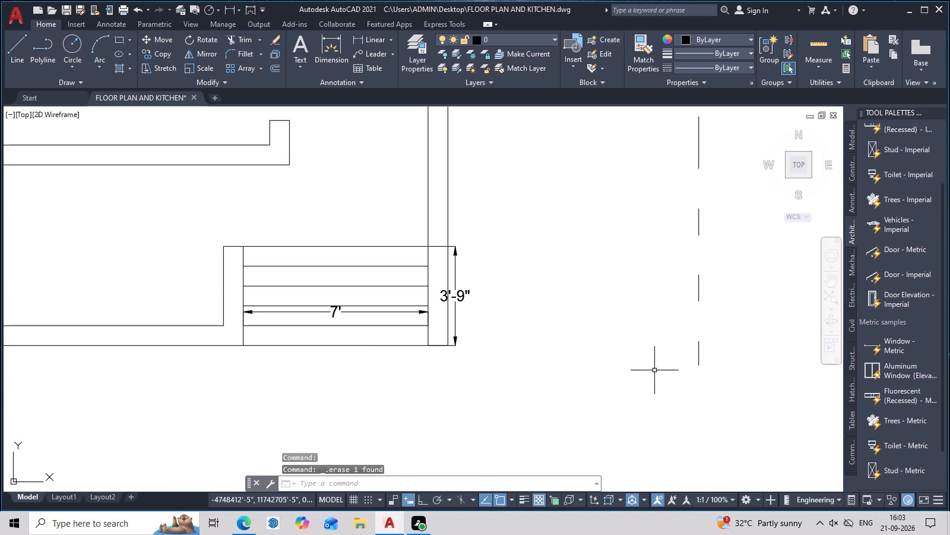
Draw the bottom edge about 10'-3" from the dashed side's lower end, then up to the wall corner beside the steps.
text(L)
key(space)
click(700, 365)
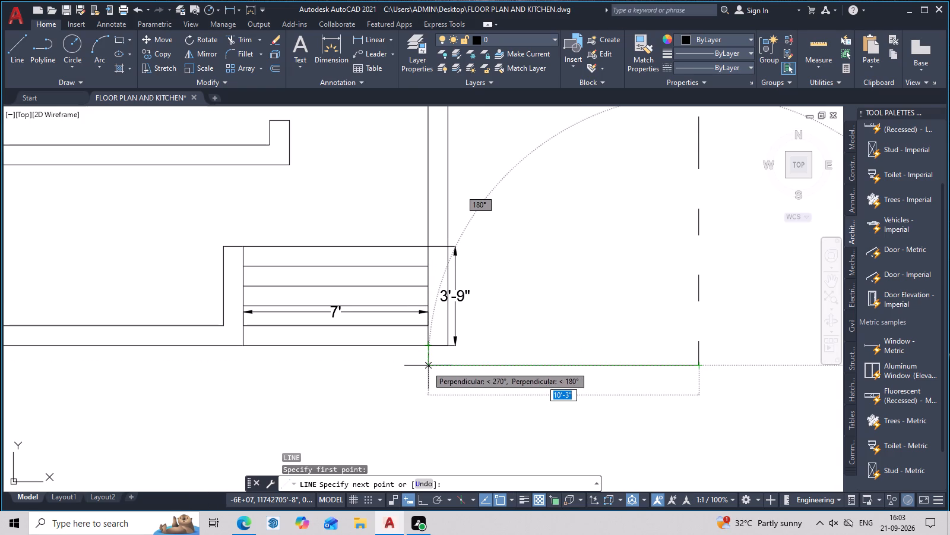
click(429, 366)
click(426, 345)
key(Escape)
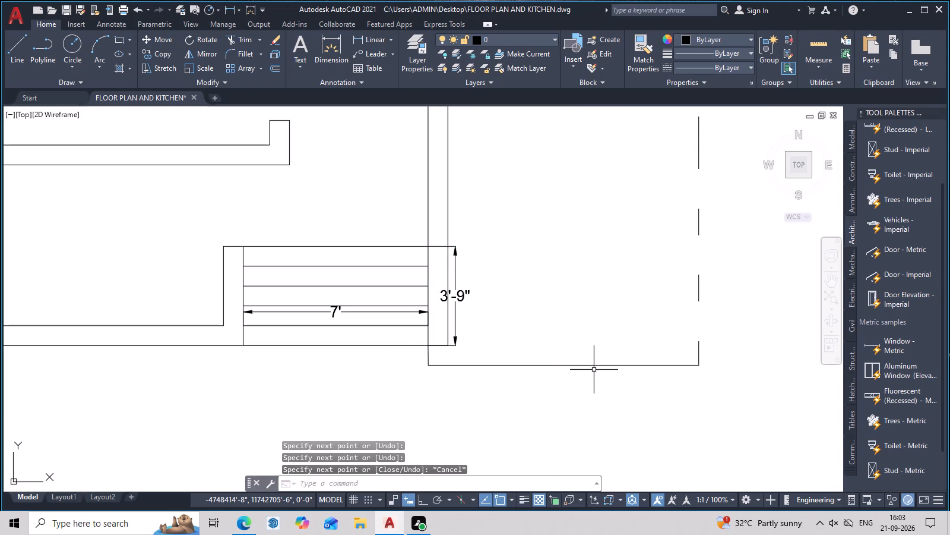
click(594, 366)
key(Escape)
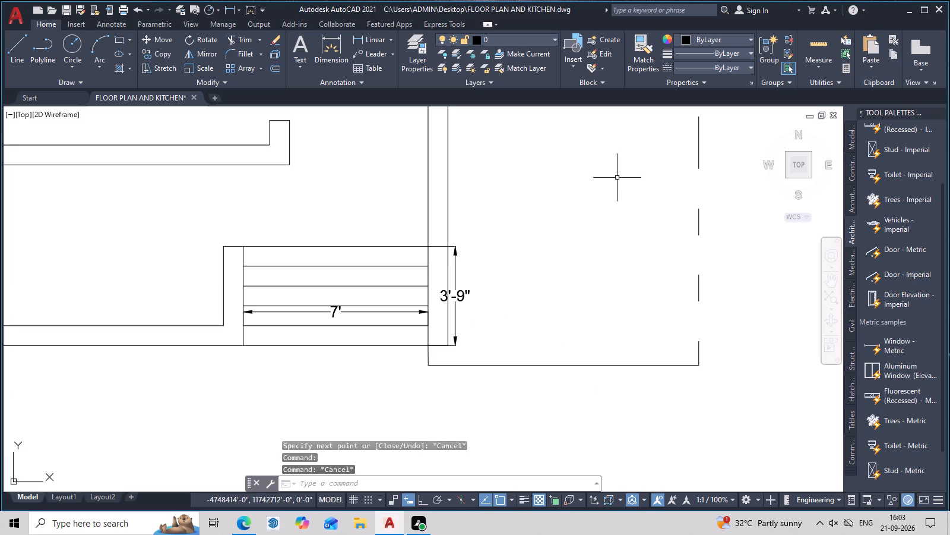
Match the properties of the dashed outer side line onto the new bottom edge and its short vertical return.
click(648, 40)
click(696, 225)
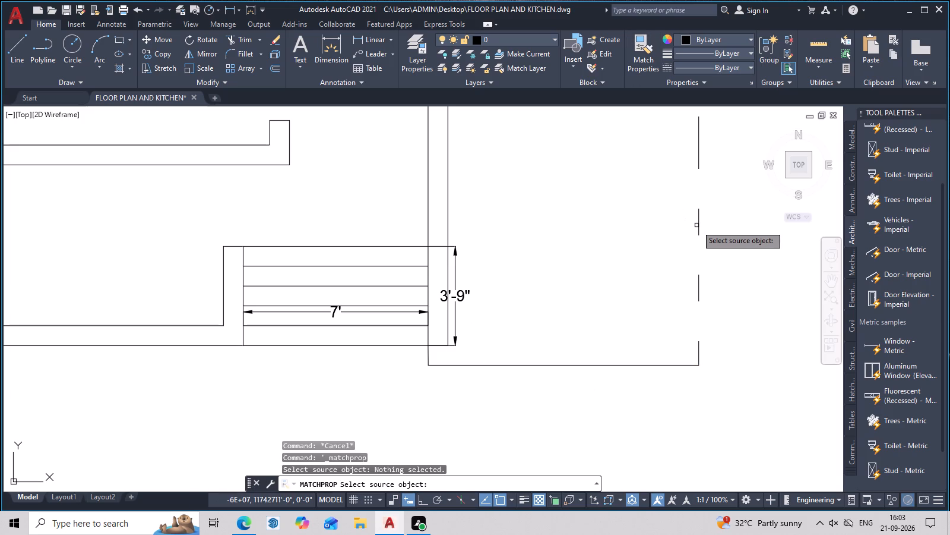
click(699, 222)
click(648, 367)
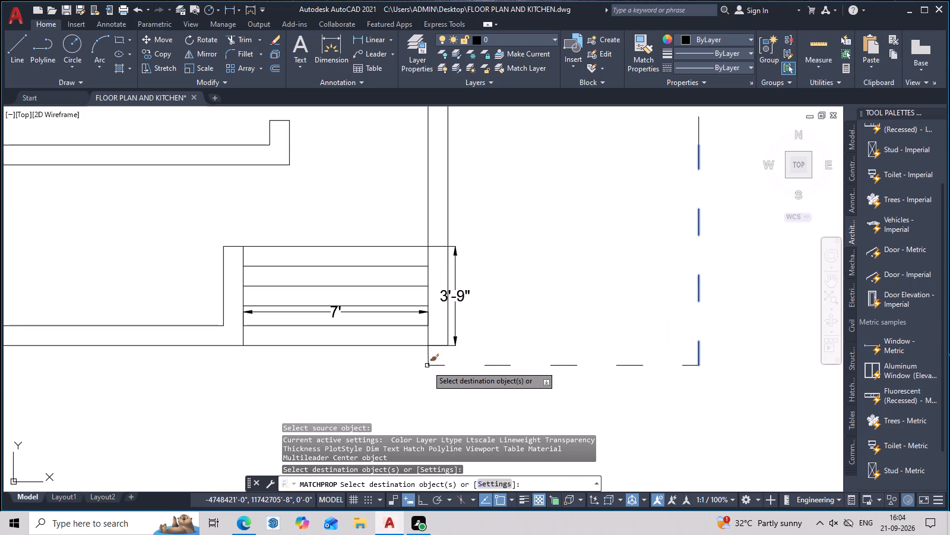
click(429, 357)
scroll(565, 326, down, 2)
middle_drag(580, 325, 567, 354)
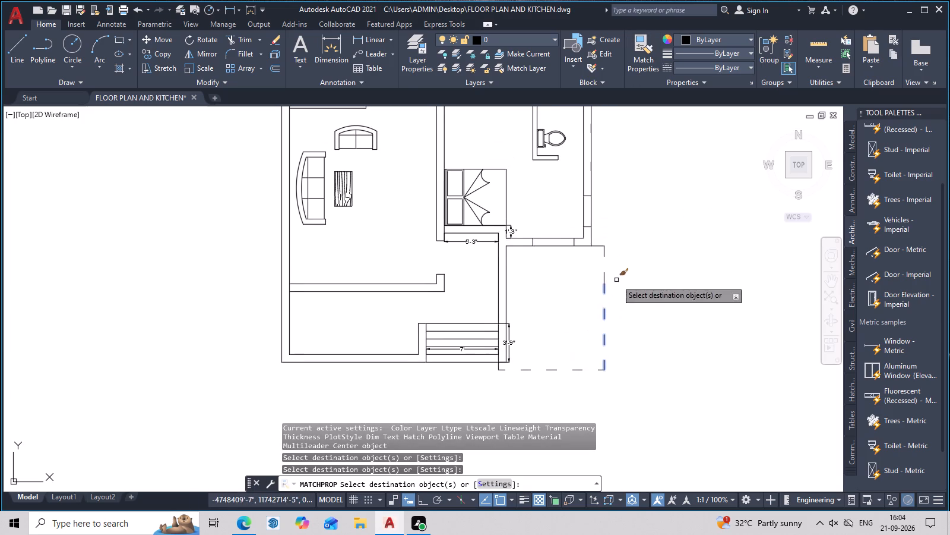
key(Escape)
Delete the upper segment of the rectangular area's dashed outer side.
middle_drag(652, 345, 652, 331)
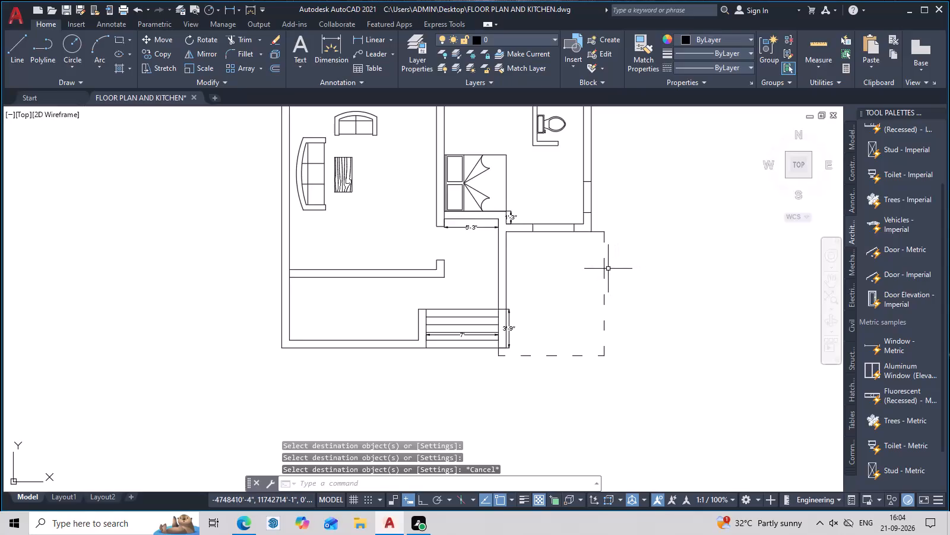
click(603, 270)
scroll(606, 269, up, 2)
right_click(606, 268)
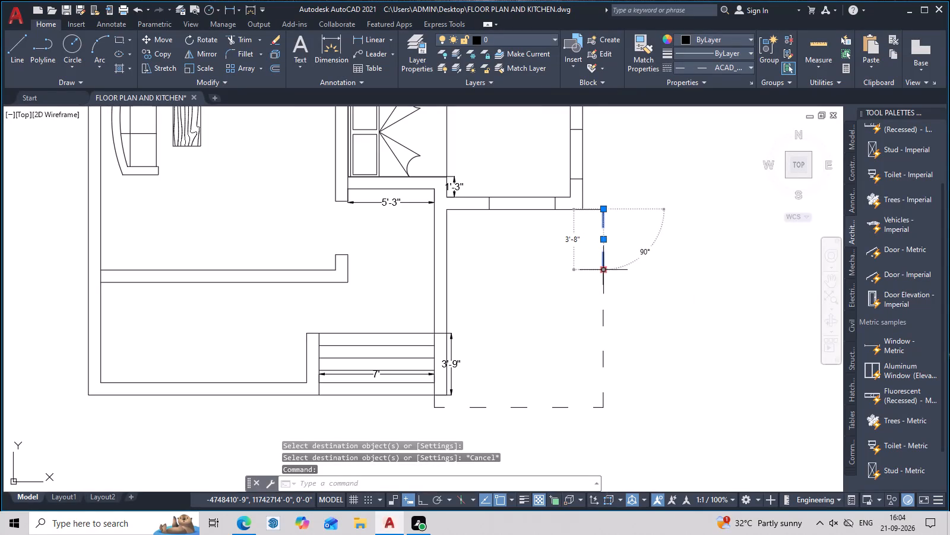
key(Escape)
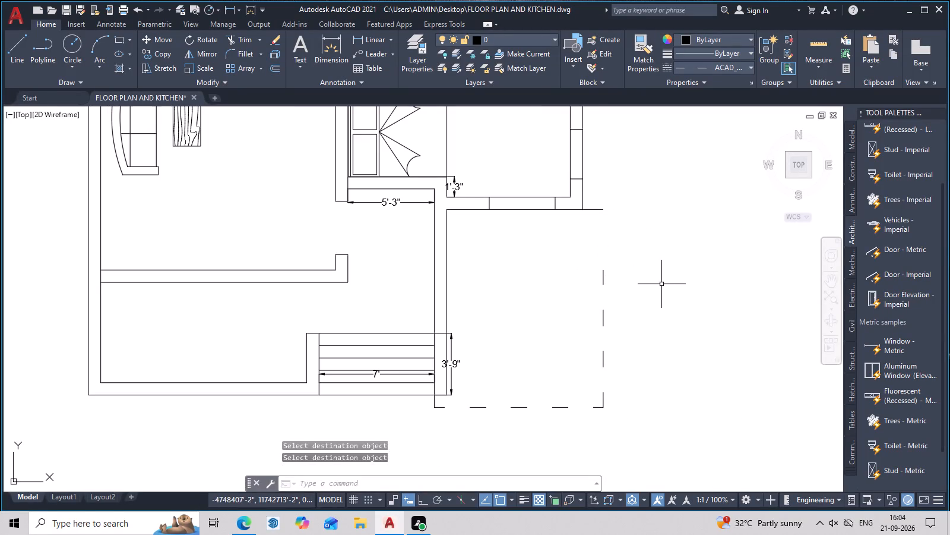
key(Delete)
click(606, 279)
key(Escape)
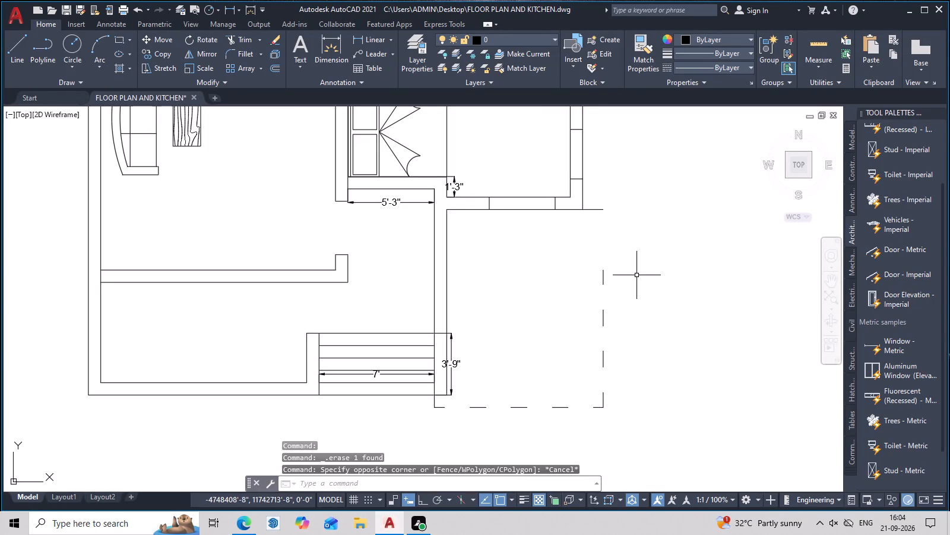
Redraw the outer side's upper segment, about 3'-8" long, from the area's top corner down to the remaining dashed line.
text(L)
key(space)
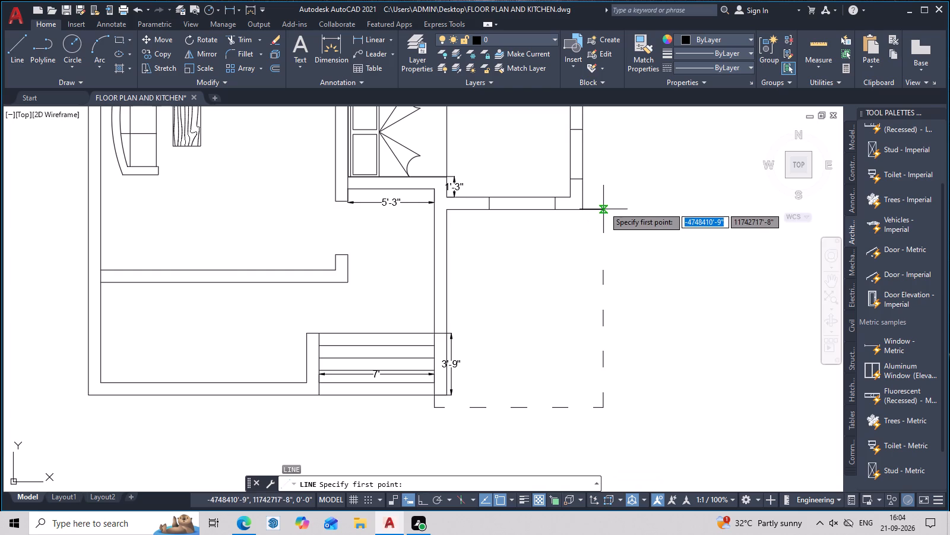
click(603, 213)
click(601, 271)
key(Escape)
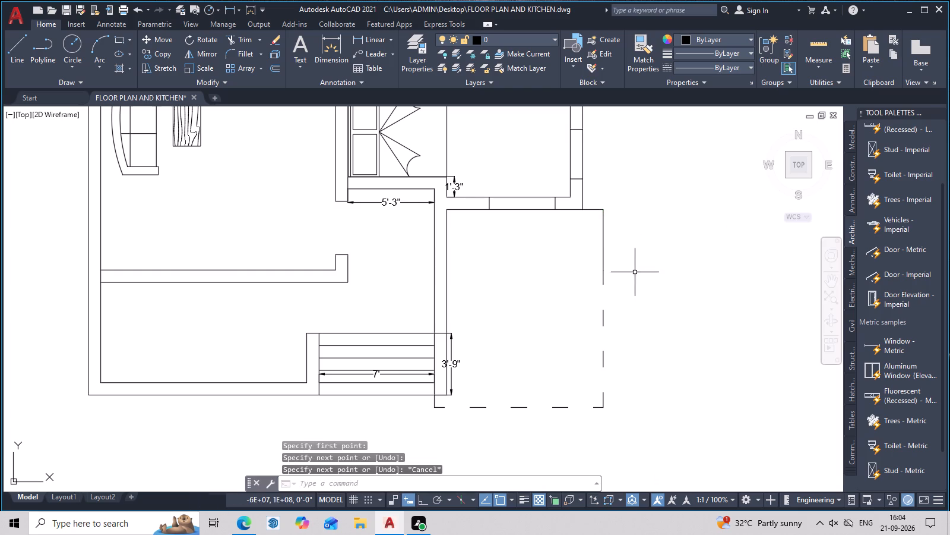
Match the dashed side line's properties onto the redrawn upper segment and the short top edge beyond the house wall.
click(643, 54)
click(606, 316)
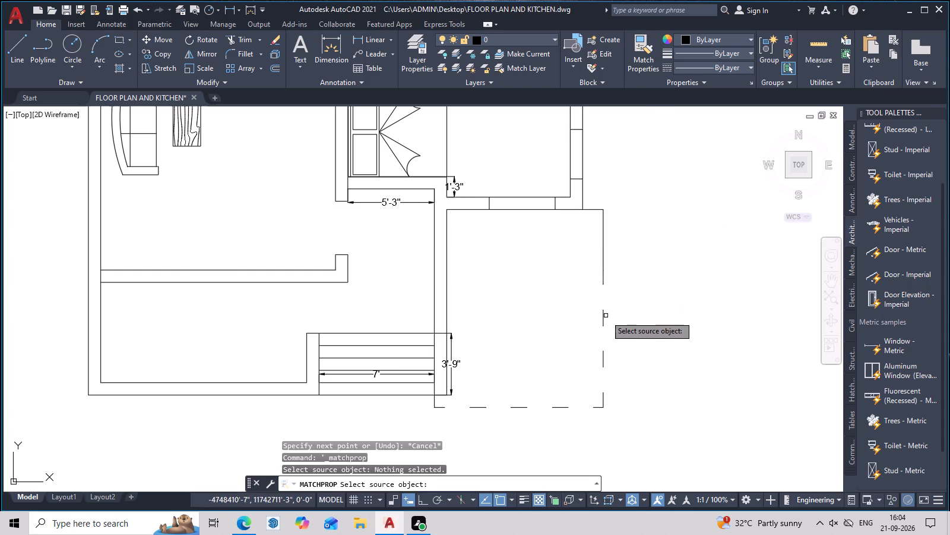
click(602, 314)
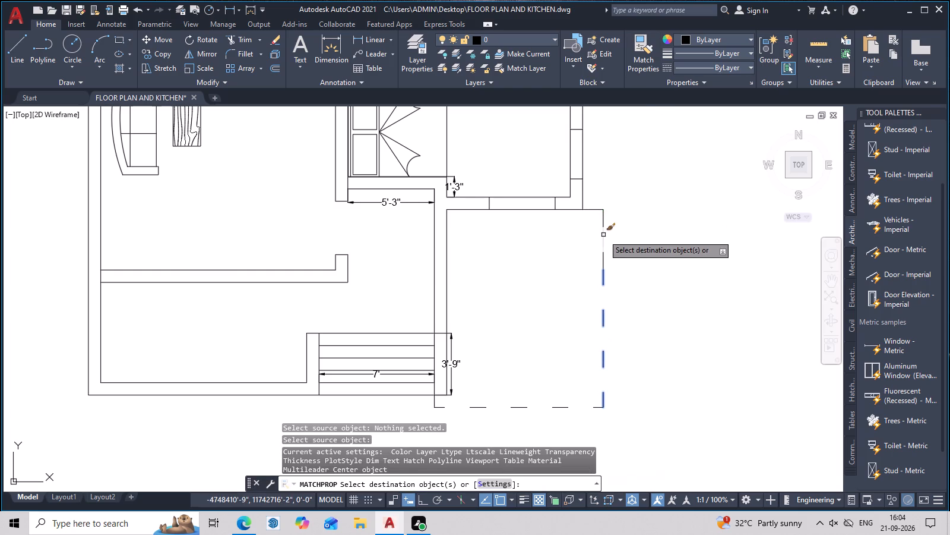
click(603, 235)
click(597, 208)
key(Escape)
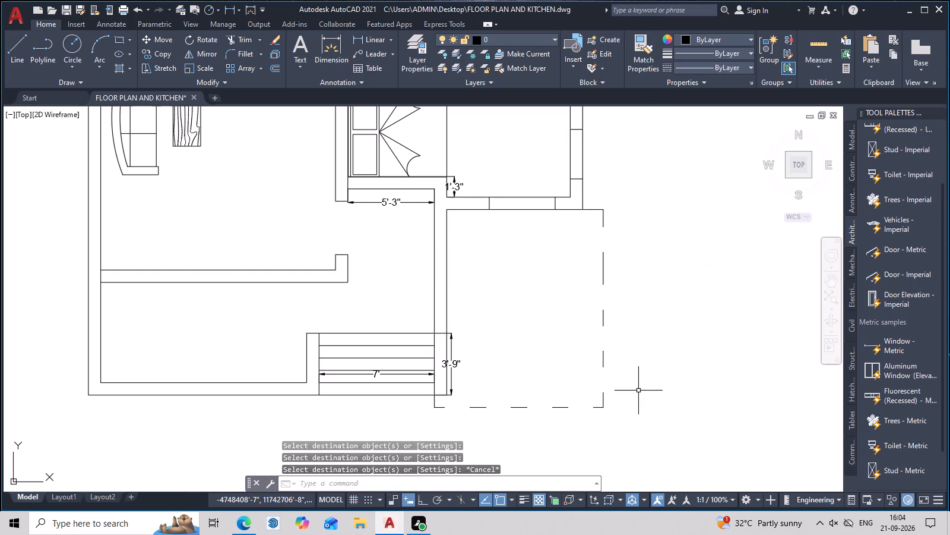
Set the global linetype scale factor (LTSCALE) to 0.2.
key(l)
key(t)
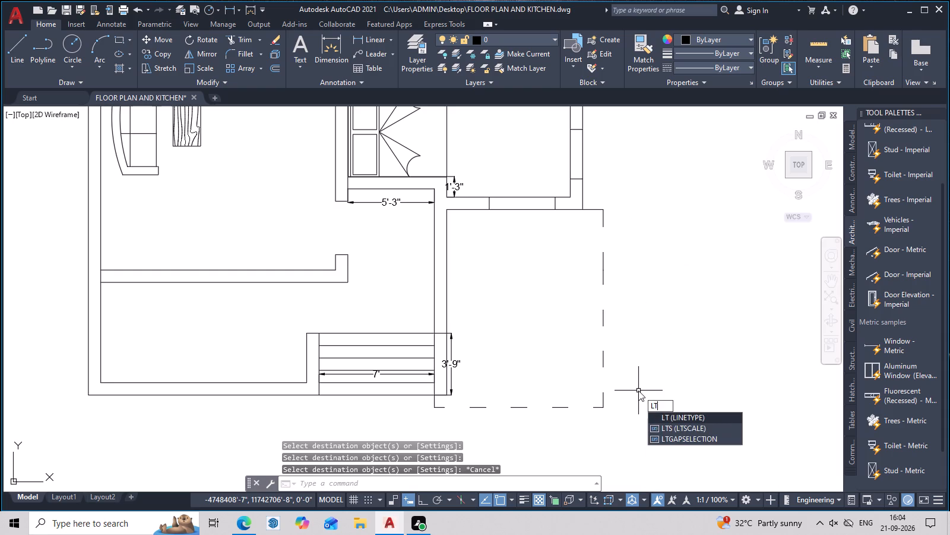
text(S)
key(space)
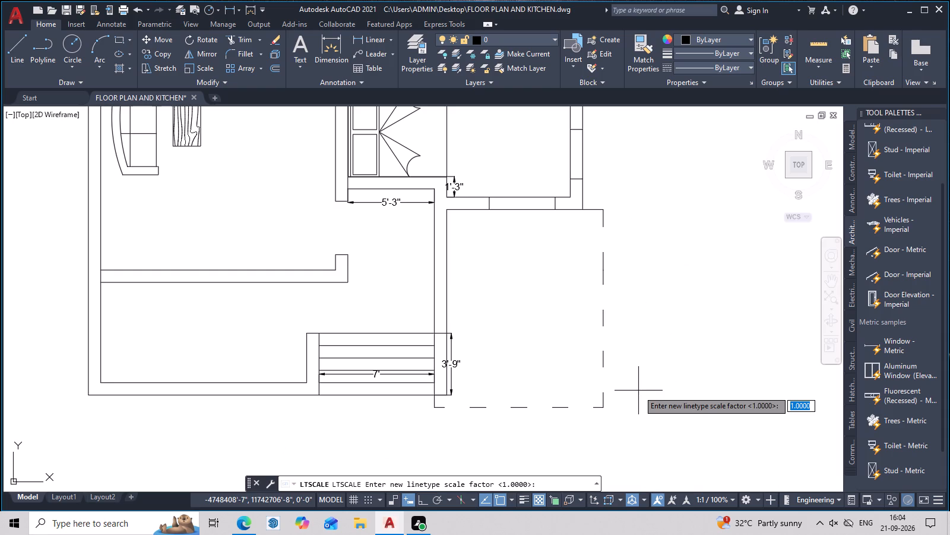
text(.2)
key(Return)
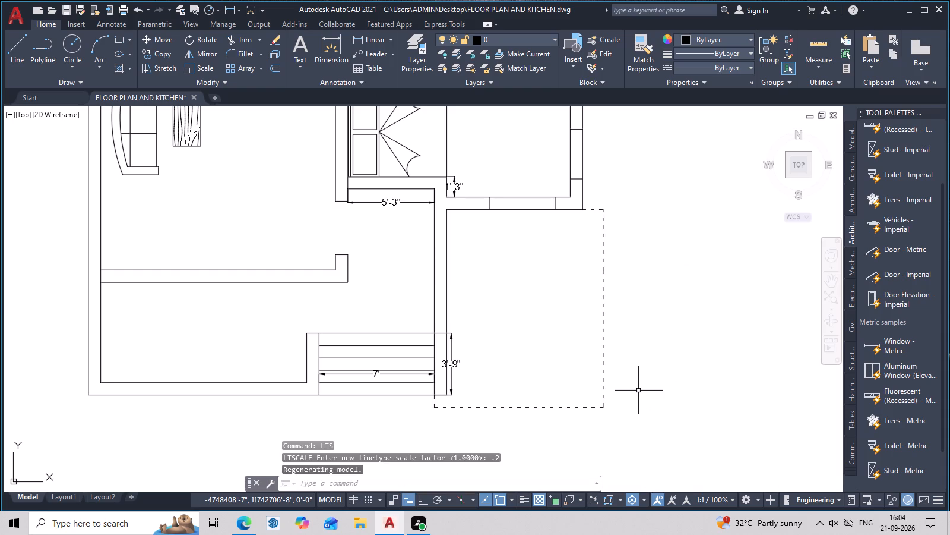
Examine the whole floor plan, from the dashed area beside the entrance steps to the furnished rooms.
middle_drag(670, 331, 641, 304)
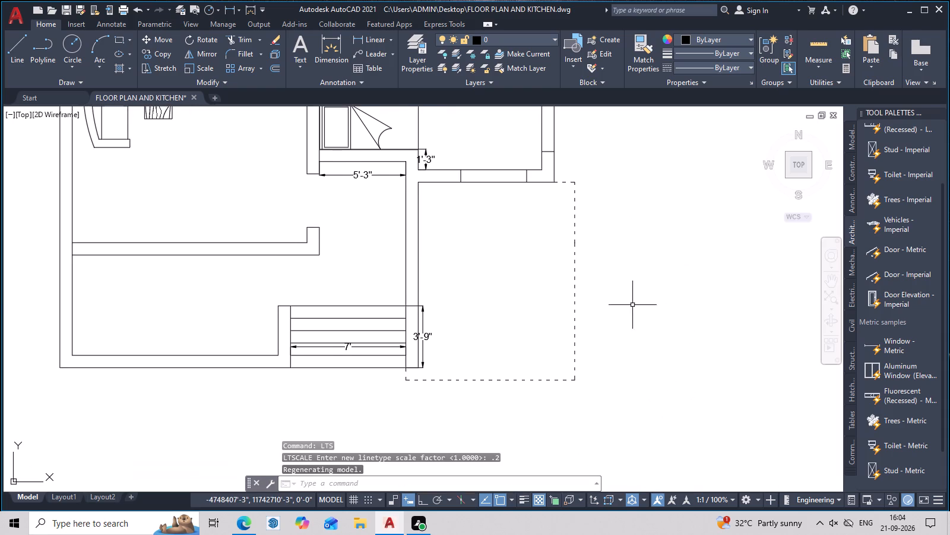
middle_drag(631, 317, 632, 342)
scroll(632, 345, down, 1)
scroll(576, 337, up, 1)
scroll(583, 332, down, 2)
middle_drag(609, 364, 617, 390)
middle_drag(547, 253, 536, 382)
middle_drag(510, 367, 525, 269)
scroll(530, 294, up, 2)
middle_drag(538, 301, 549, 235)
key(Escape)
scroll(563, 248, down, 2)
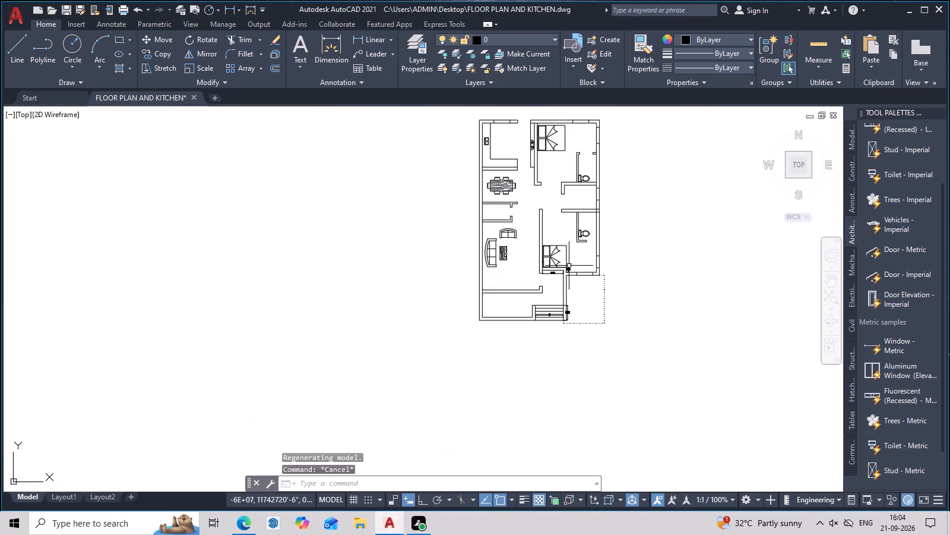
scroll(570, 269, down, 2)
middle_drag(577, 279, 533, 234)
middle_drag(517, 211, 482, 300)
middle_drag(495, 291, 463, 325)
middle_drag(461, 319, 450, 276)
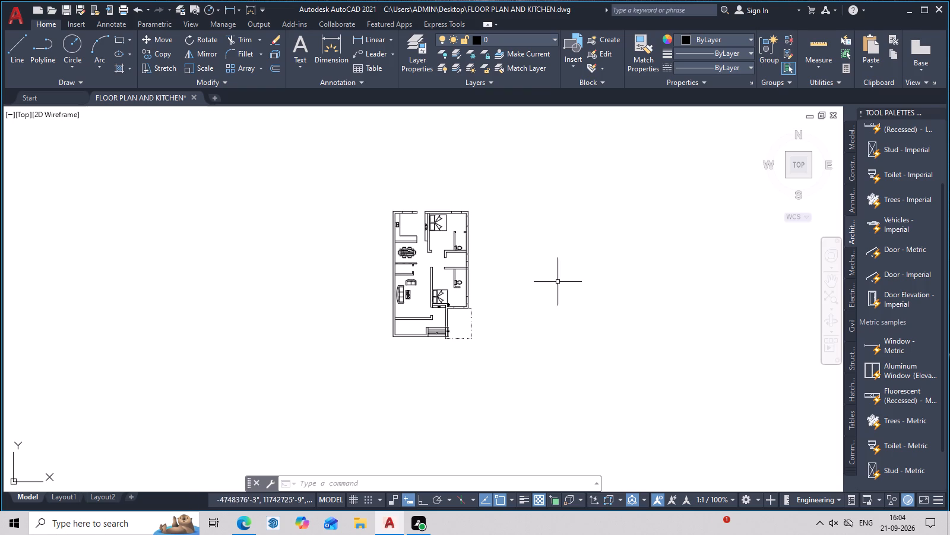
middle_drag(418, 243, 411, 276)
scroll(408, 277, up, 2)
middle_drag(406, 286, 413, 241)
scroll(407, 278, up, 1)
middle_drag(420, 333, 448, 262)
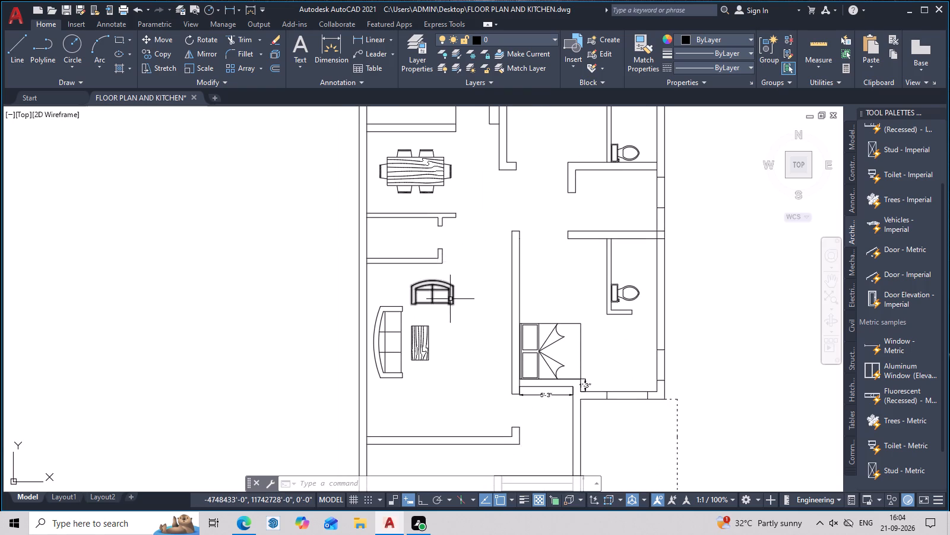
Examine the floor plan from the living room up to the kitchen counters, sink and stove.
middle_drag(452, 320, 455, 331)
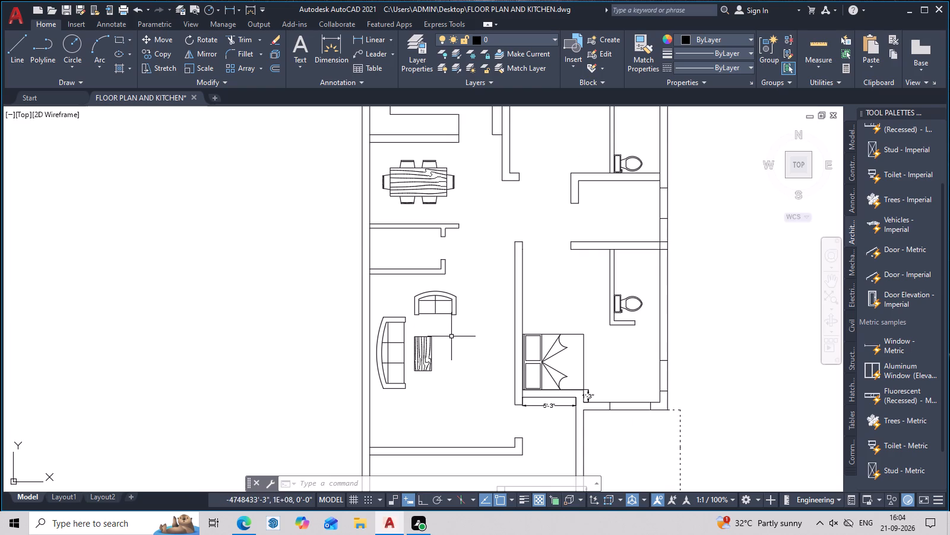
middle_drag(449, 324, 414, 373)
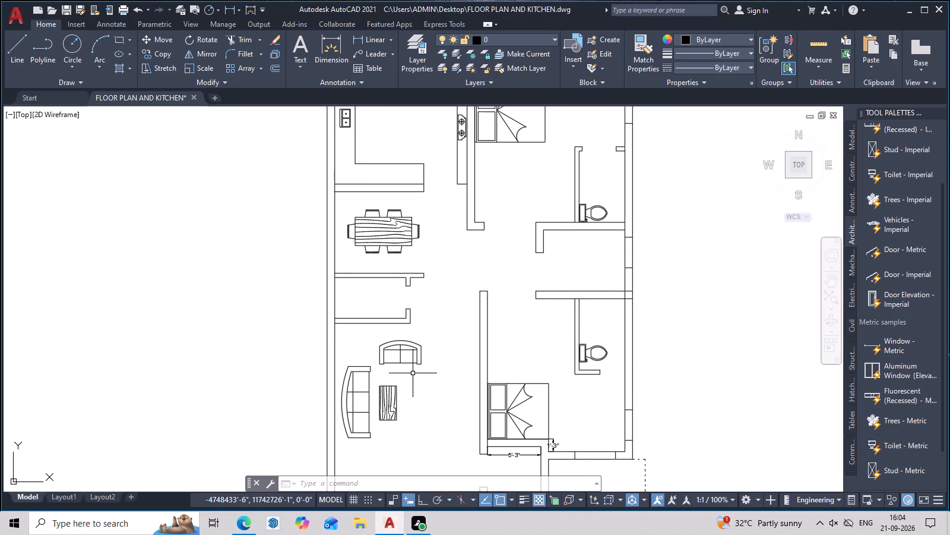
middle_drag(424, 357, 389, 479)
middle_drag(454, 284, 458, 325)
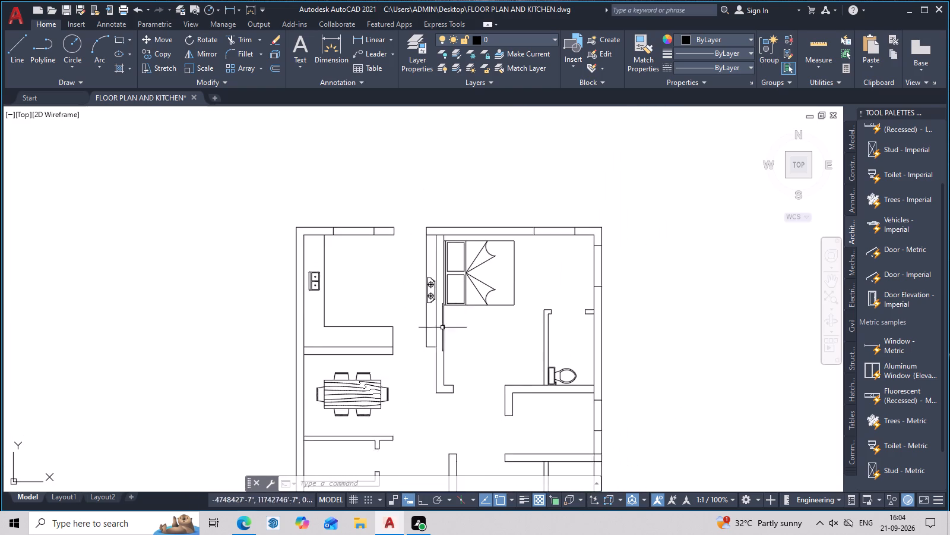
scroll(411, 329, up, 2)
middle_drag(395, 322, 745, 335)
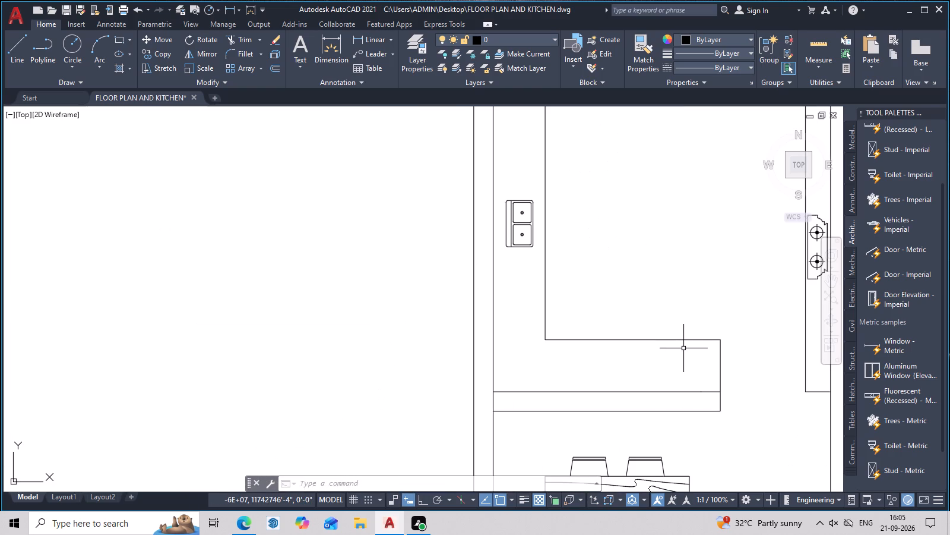
middle_drag(683, 348, 589, 404)
scroll(555, 344, up, 1)
middle_drag(549, 341, 411, 405)
scroll(414, 399, down, 3)
Add a linear dimension for the house's overall width, placed above the top wall between its outer corners.
middle_drag(420, 400, 416, 398)
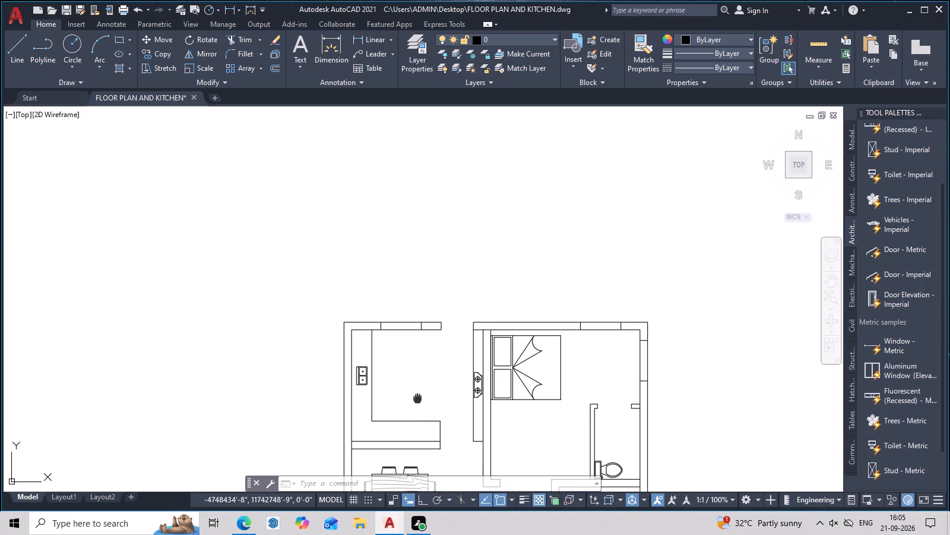
middle_drag(416, 398, 408, 386)
click(373, 33)
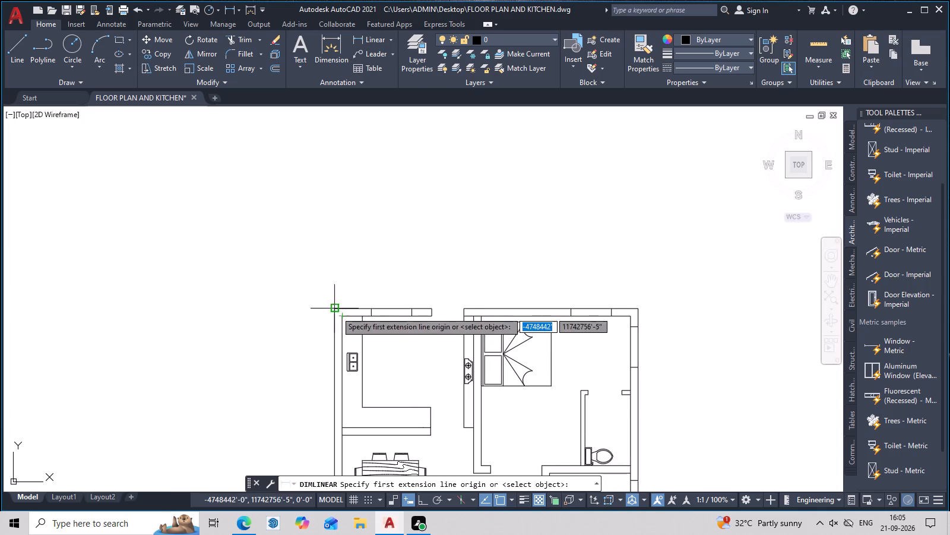
click(331, 309)
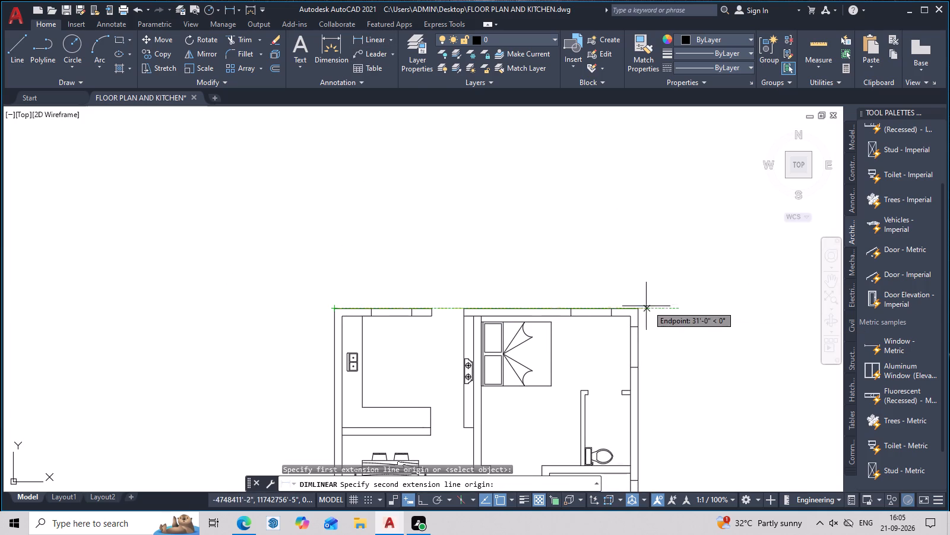
click(636, 308)
click(628, 282)
Add a linear dimension for the house's overall length beside the outer wall on the kitchen and living room side.
middle_drag(500, 302, 501, 256)
scroll(518, 200, down, 3)
middle_drag(501, 232, 521, 203)
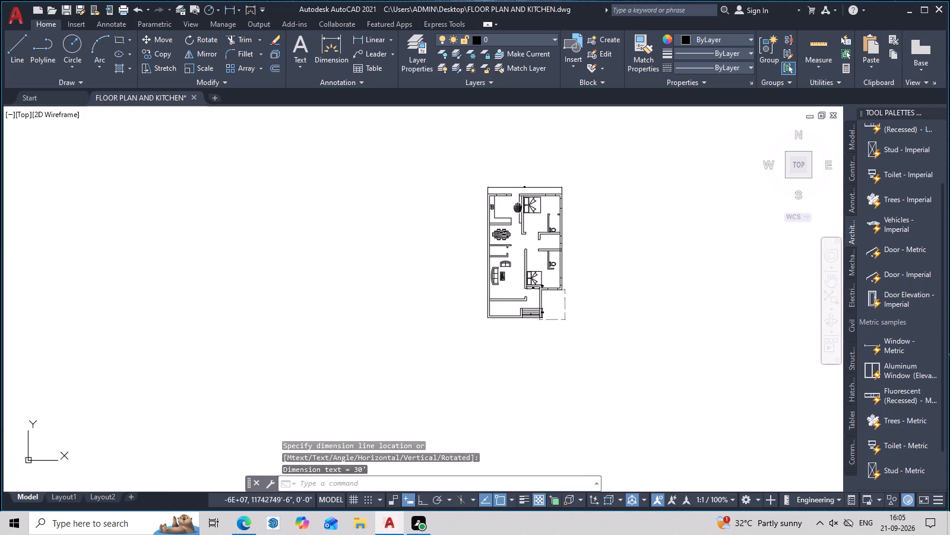
middle_drag(521, 203, 527, 194)
scroll(514, 176, up, 2)
key(space)
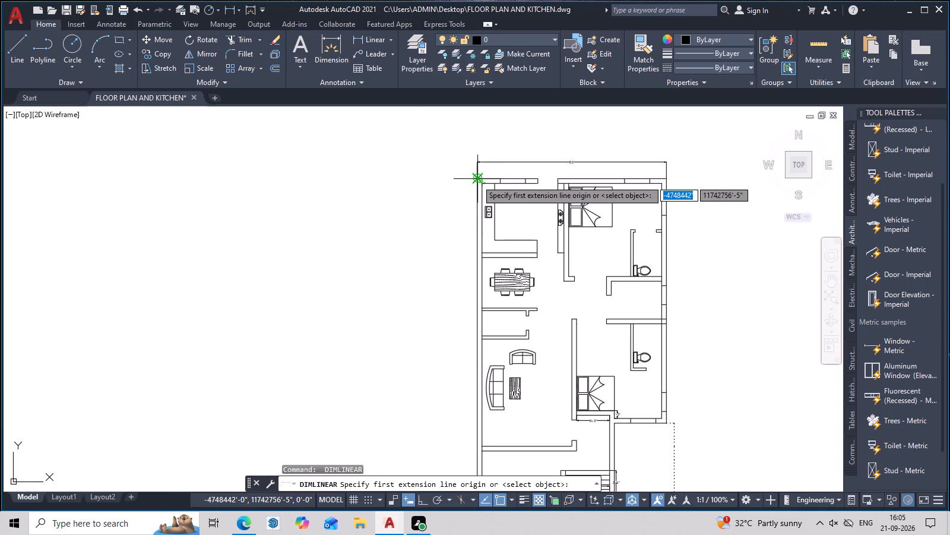
scroll(477, 180, up, 3)
click(479, 176)
scroll(470, 306, down, 3)
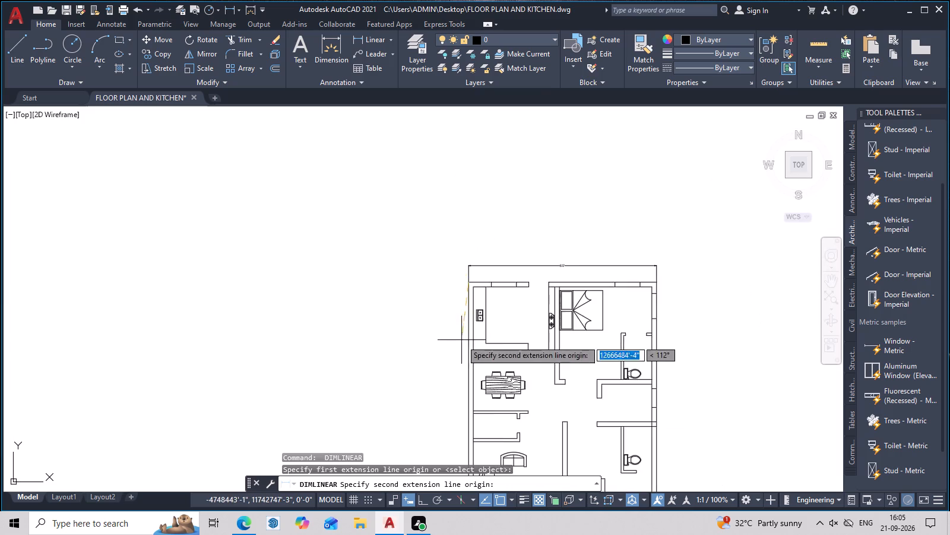
middle_drag(463, 338, 505, 180)
click(511, 439)
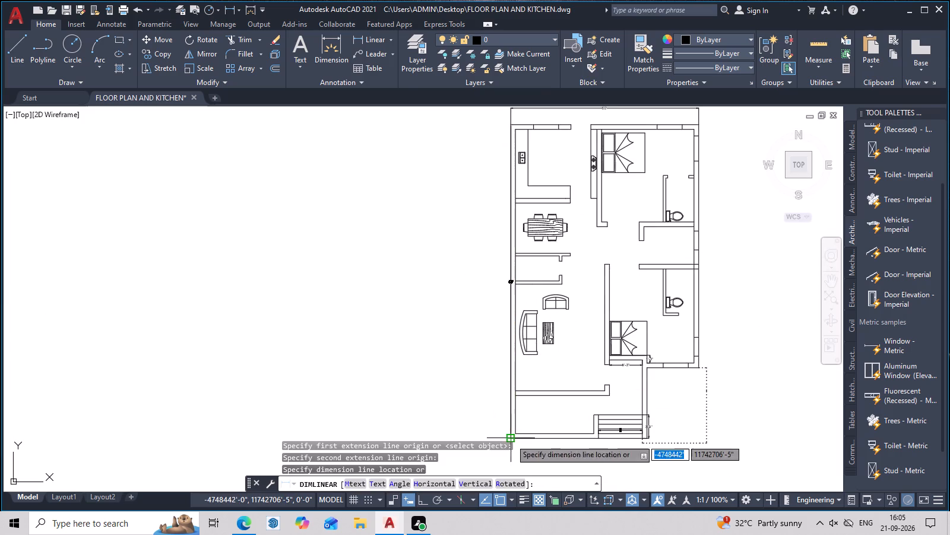
click(499, 439)
Examine the plan together with its new overall width and length dimensions.
scroll(489, 257, up, 2)
middle_drag(550, 268, 445, 223)
scroll(474, 230, down, 1)
middle_drag(540, 271, 376, 301)
scroll(451, 313, down, 2)
middle_drag(515, 380, 533, 413)
scroll(477, 280, up, 2)
middle_drag(503, 274, 636, 202)
middle_drag(599, 243, 629, 307)
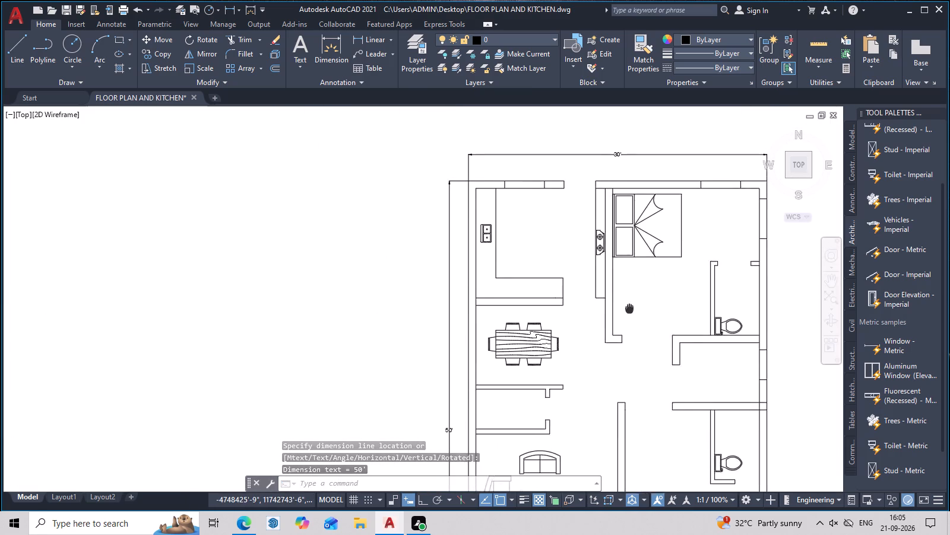
middle_drag(629, 307, 583, 262)
middle_drag(574, 284, 570, 297)
middle_drag(573, 296, 576, 337)
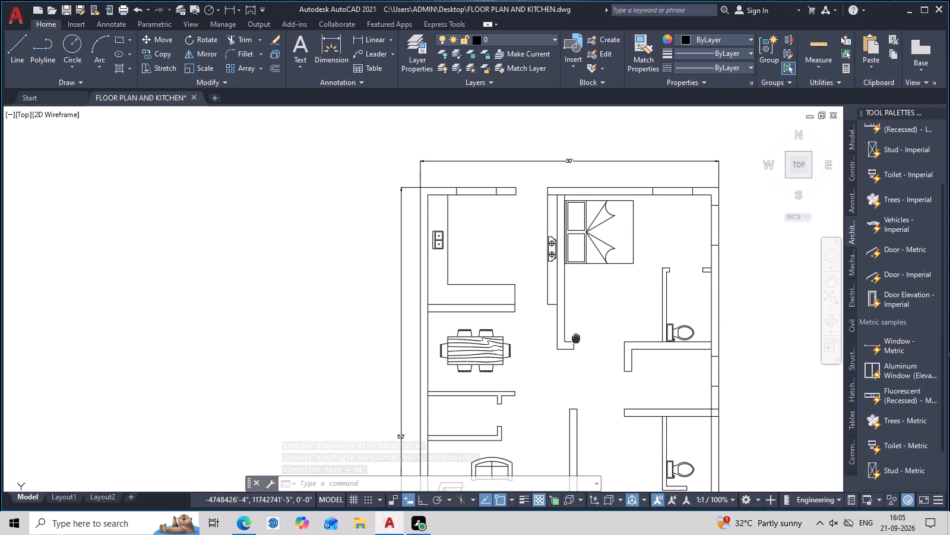
middle_drag(576, 337, 576, 339)
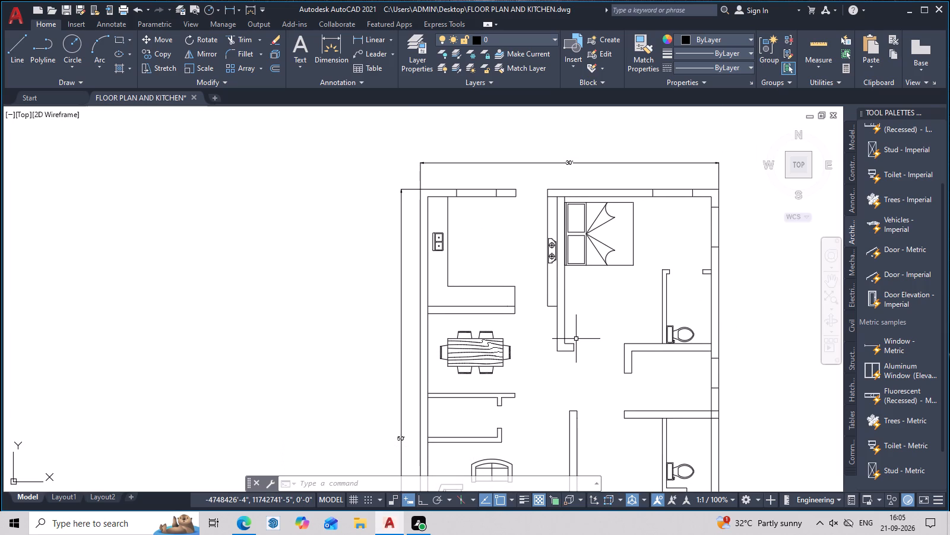
middle_drag(576, 339, 561, 328)
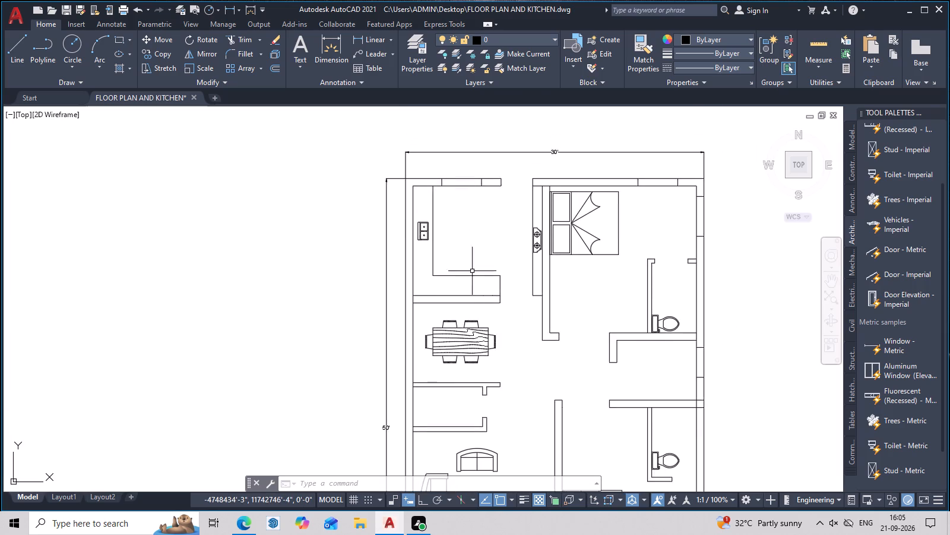
Draw a horizontal line across the middle of the kitchen window opening in the top wall.
scroll(429, 213, up, 2)
middle_drag(559, 262, 505, 259)
middle_drag(517, 180, 541, 271)
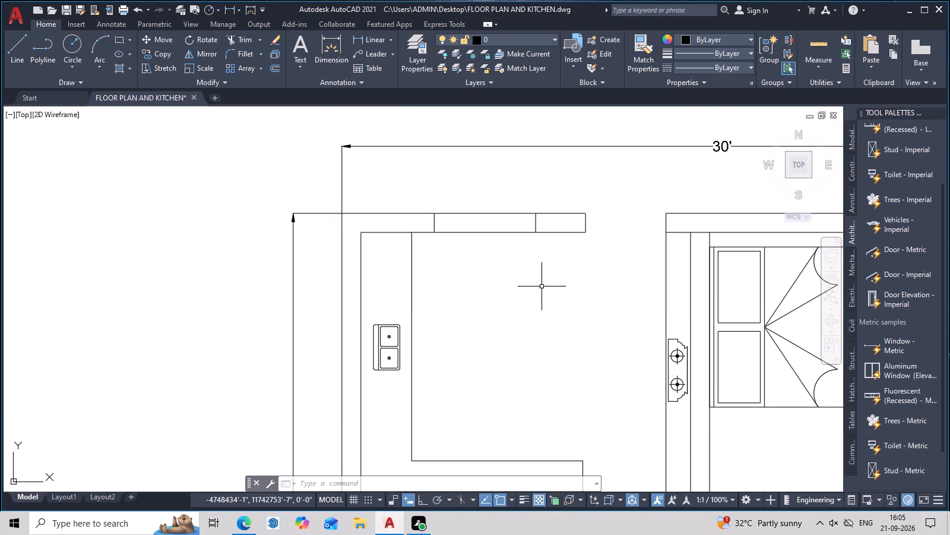
key(l)
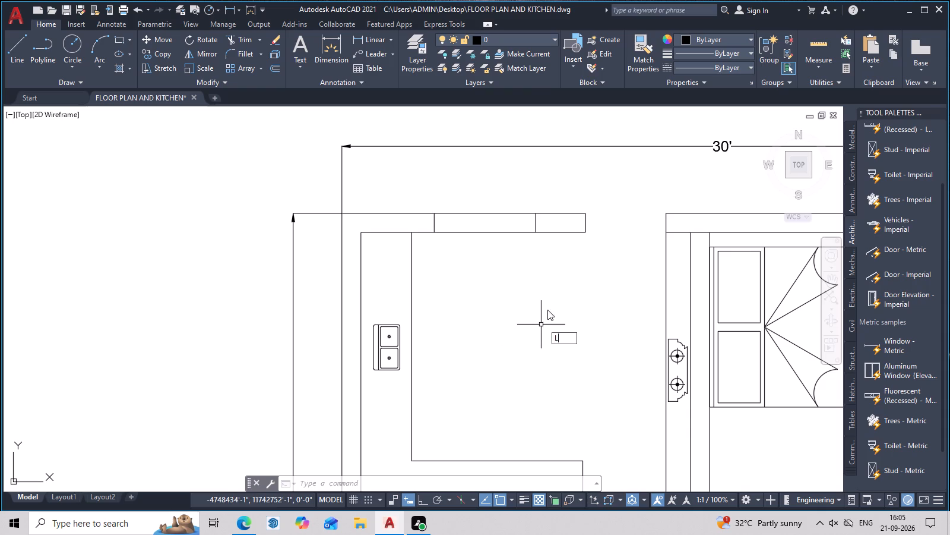
key(space)
scroll(578, 206, up, 2)
click(469, 250)
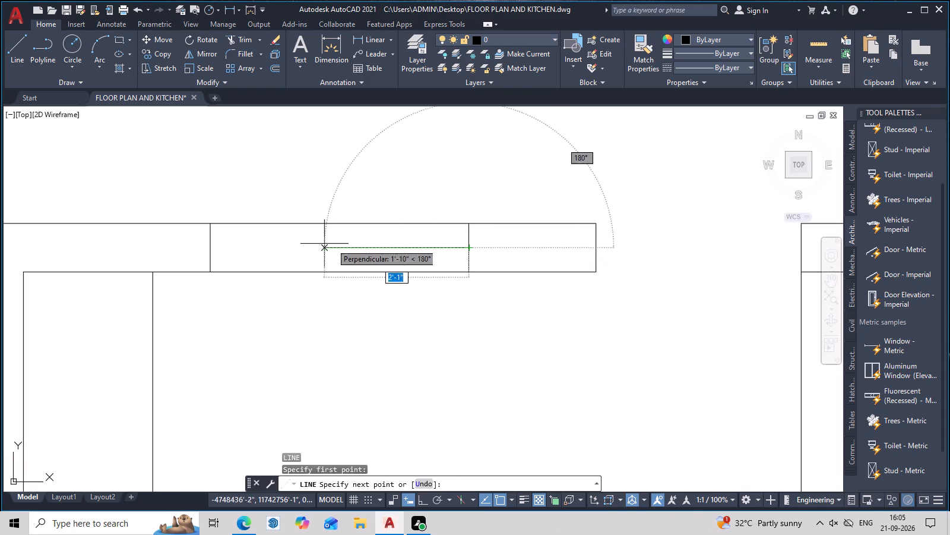
click(210, 250)
key(Escape)
Offset the kitchen window's middle line by 0.5 to both its upper and lower sides.
scroll(370, 261, down, 1)
middle_drag(437, 280, 465, 236)
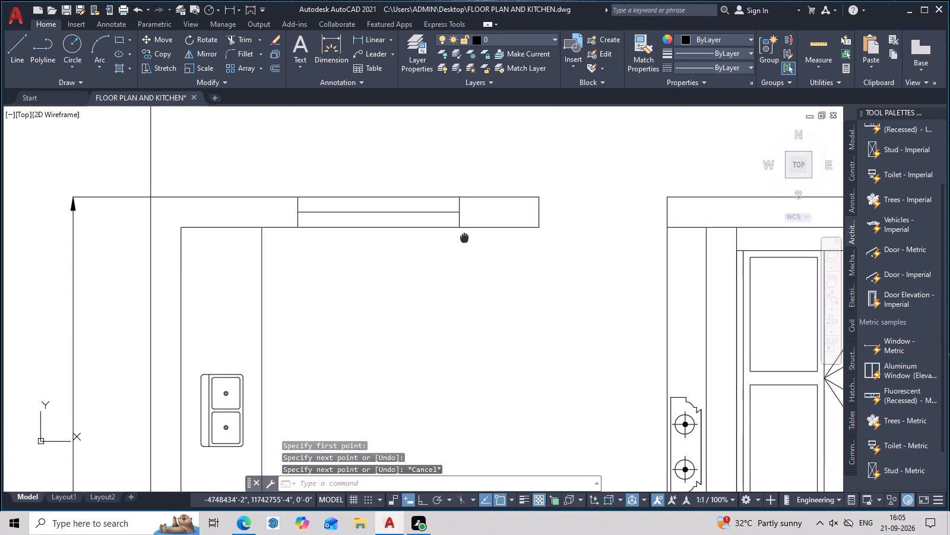
middle_drag(465, 236, 467, 235)
text(O)
key(space)
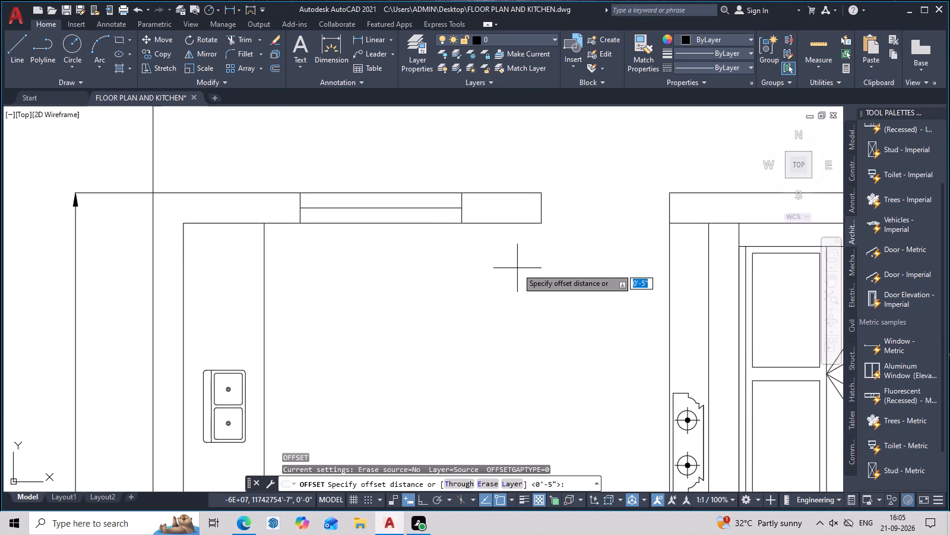
text(.5)
key(space)
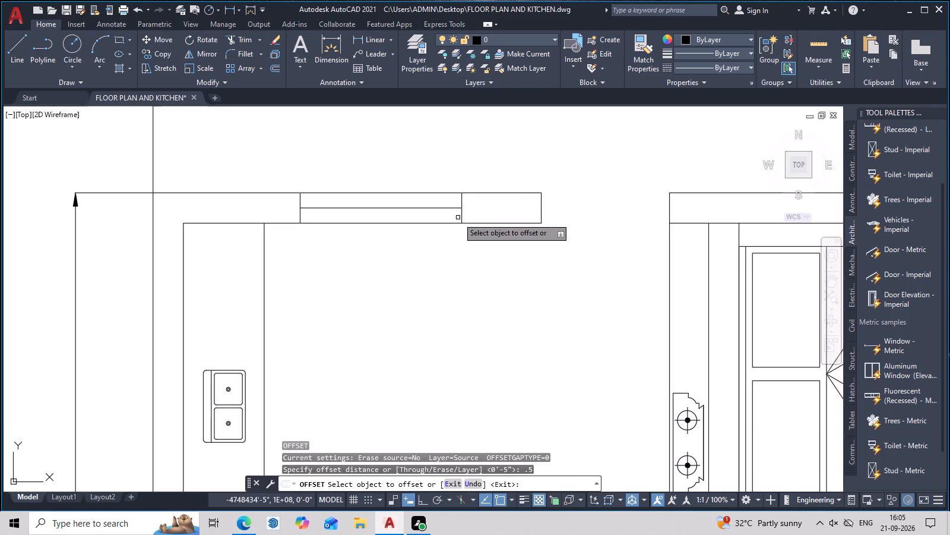
scroll(457, 206, up, 1)
click(445, 208)
click(444, 196)
scroll(441, 204, up, 3)
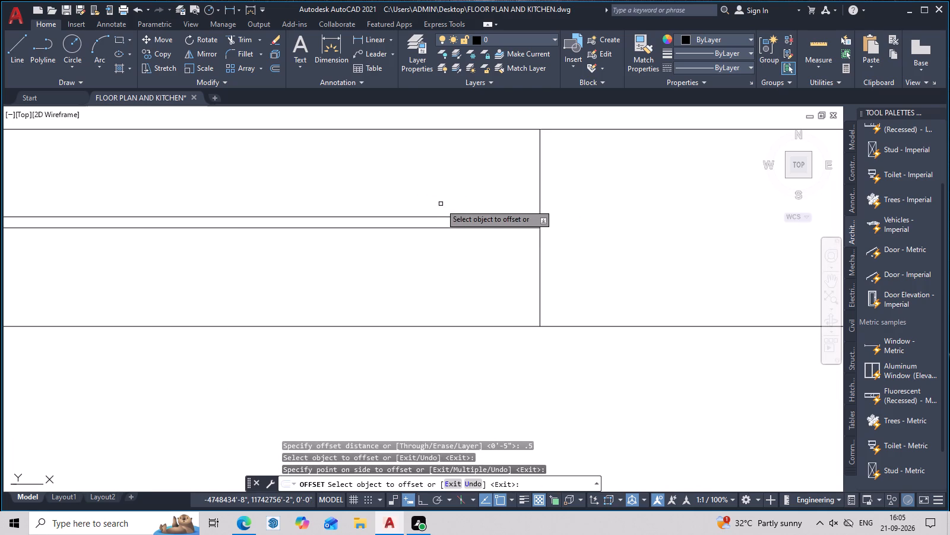
click(433, 228)
click(432, 253)
scroll(514, 248, down, 5)
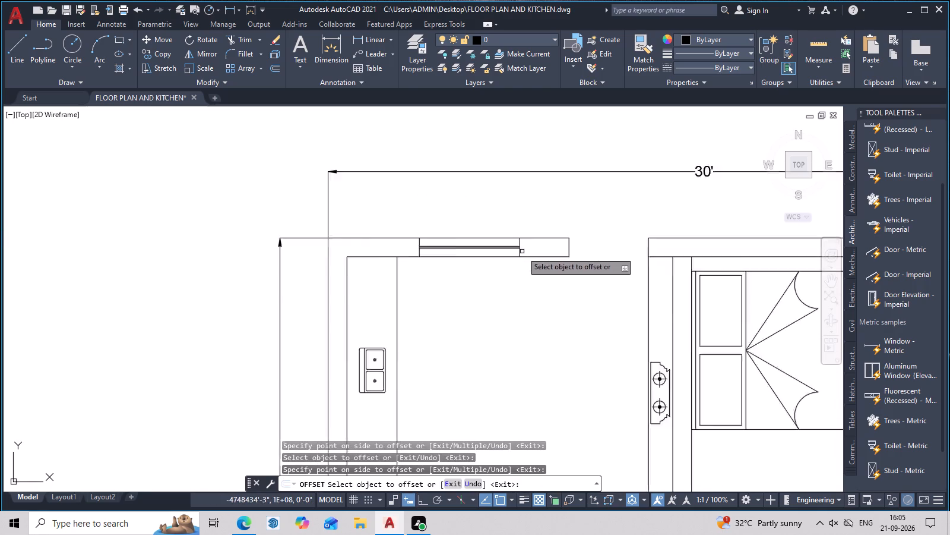
scroll(522, 253, down, 1)
middle_drag(614, 305, 369, 199)
middle_drag(562, 211, 465, 324)
scroll(467, 243, up, 2)
middle_drag(489, 270, 496, 223)
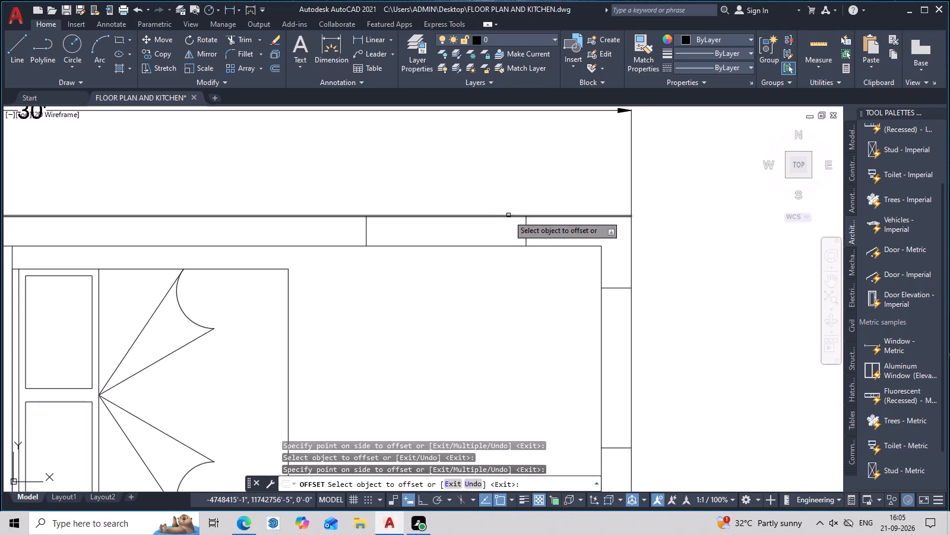
key(Escape)
Draw a 4' horizontal line across the middle of the upper bedroom's window opening in the top wall.
text(L)
key(space)
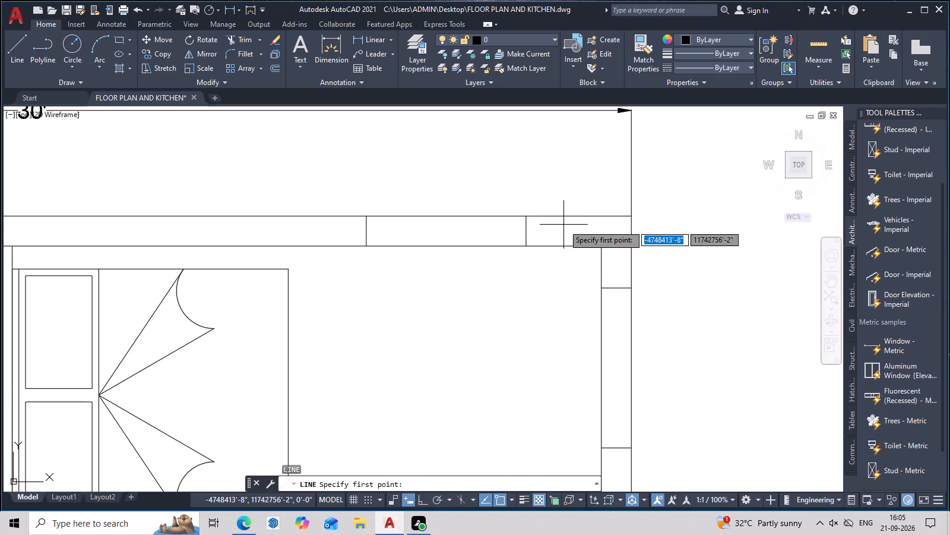
scroll(518, 228, up, 1)
click(534, 235)
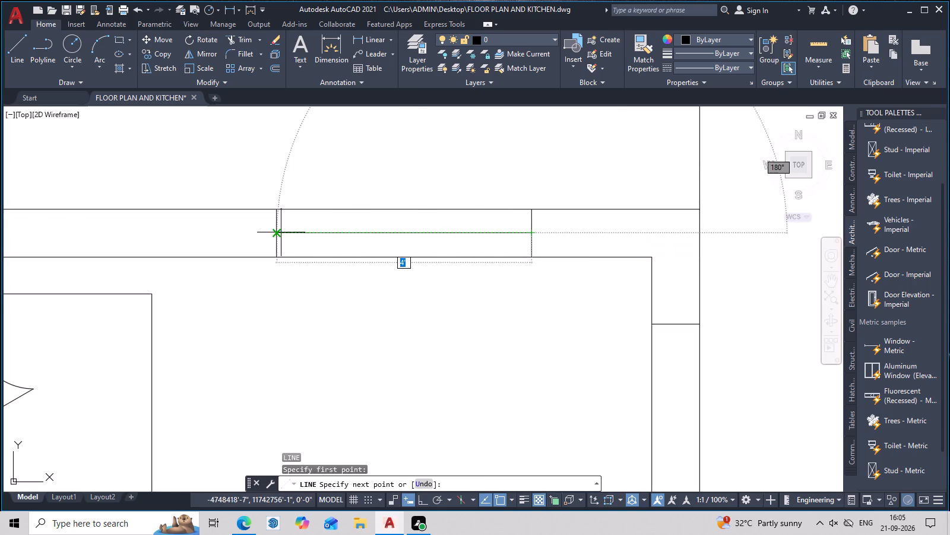
click(275, 236)
key(space)
Draw a vertical line through the middle of the upper bedroom's window opening in the outer side wall.
middle_drag(578, 319, 539, 181)
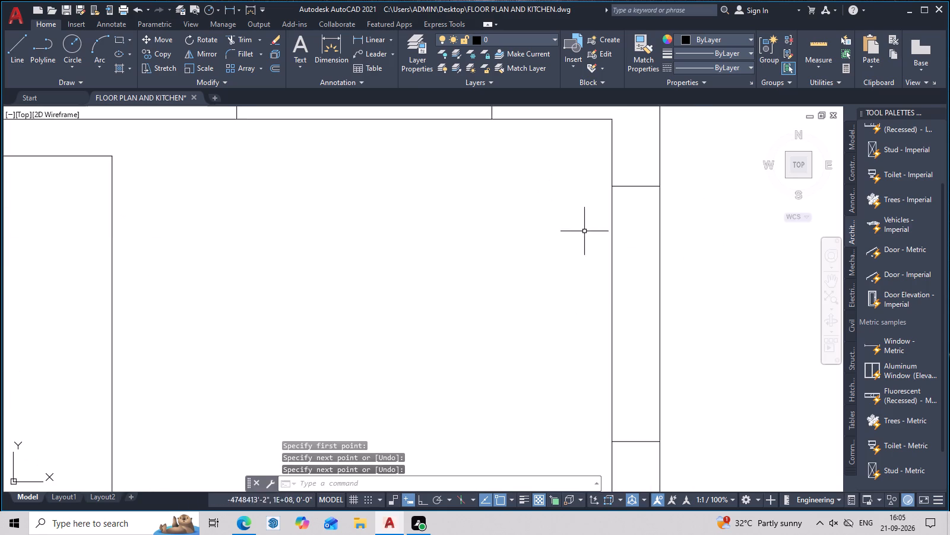
scroll(586, 235, down, 1)
middle_drag(591, 309, 579, 294)
key(space)
click(604, 351)
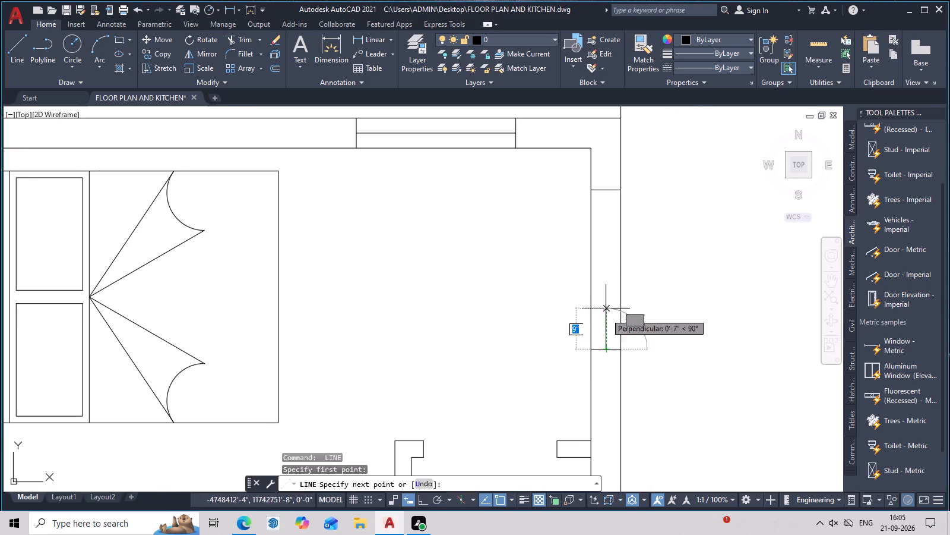
click(604, 188)
key(space)
Draw a vertical line through the middle of the side-wall window opening just below the upper bathroom.
scroll(610, 200, down, 3)
middle_drag(616, 275, 621, 196)
middle_drag(631, 295, 628, 238)
scroll(619, 241, up, 3)
middle_drag(617, 255, 590, 370)
key(space)
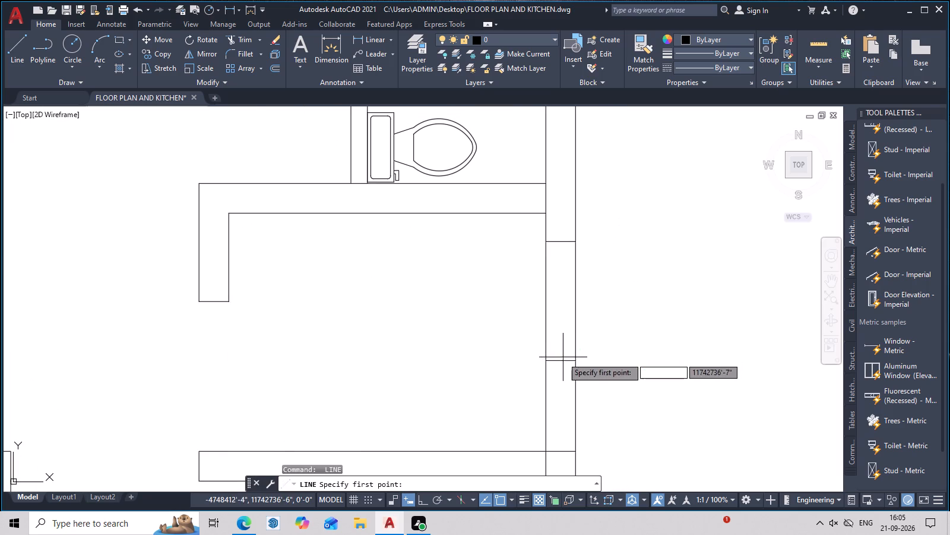
click(562, 365)
click(560, 237)
key(space)
Draw a vertical middle line about 3'-1" long through the lower bedroom's window opening in the outer side wall.
scroll(628, 291, down, 3)
middle_drag(649, 355, 651, 327)
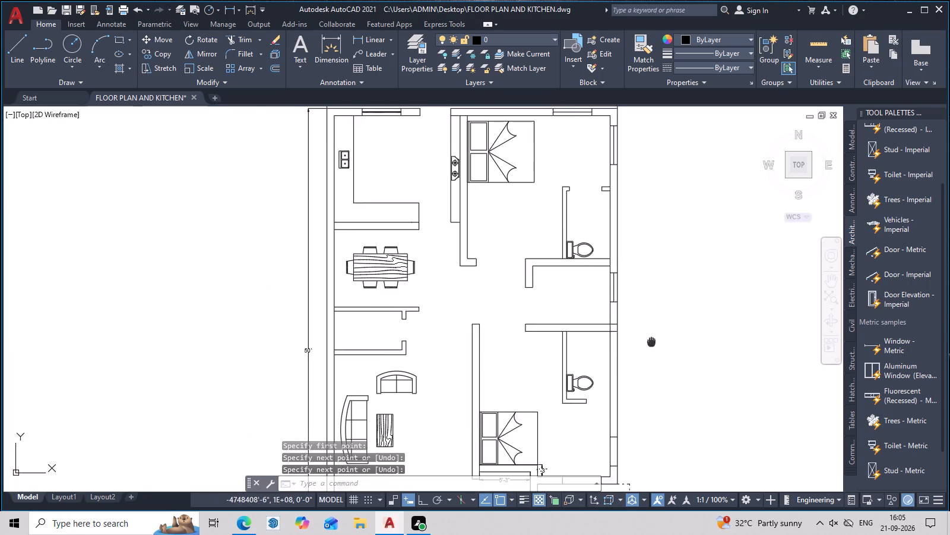
middle_drag(651, 327, 635, 195)
middle_drag(633, 331, 634, 267)
scroll(595, 251, up, 2)
middle_drag(592, 268, 574, 354)
scroll(580, 350, up, 2)
middle_drag(585, 343, 580, 406)
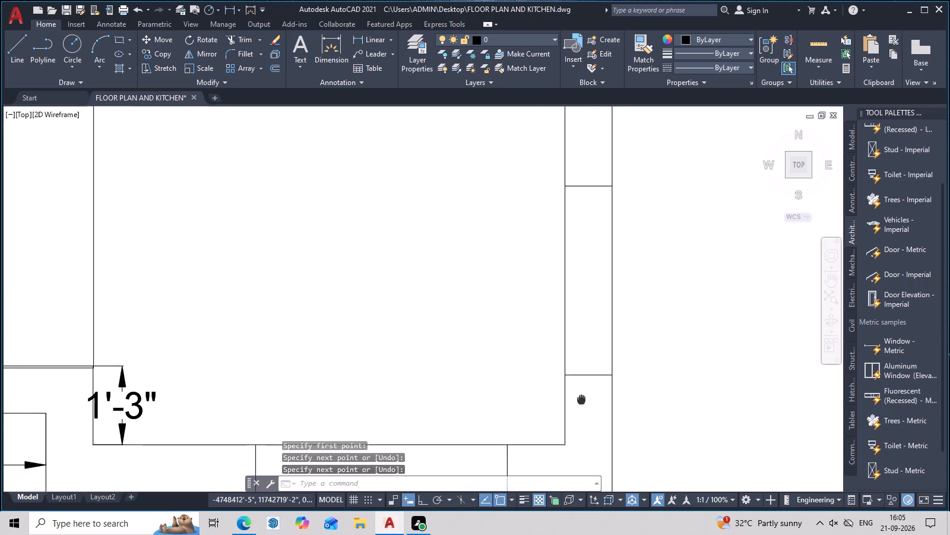
middle_drag(580, 406, 579, 410)
key(space)
click(587, 391)
click(588, 192)
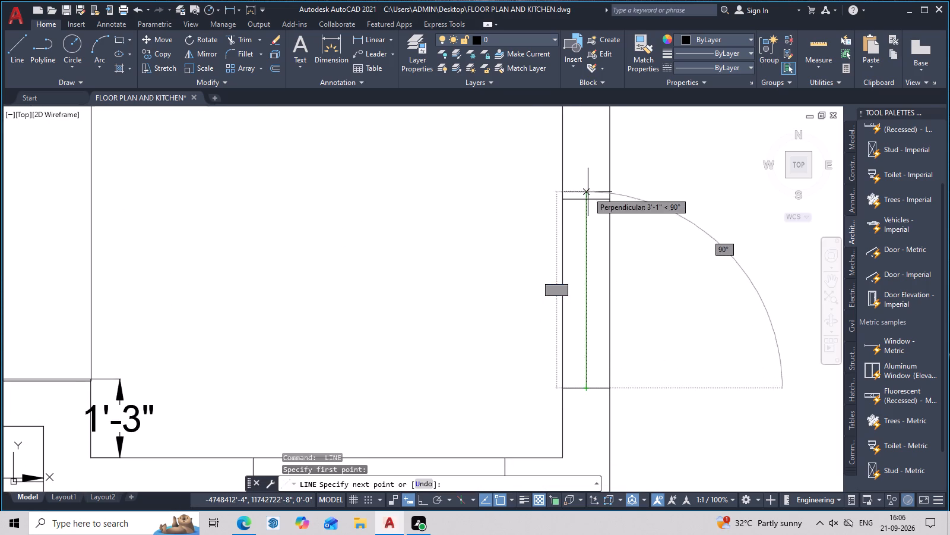
key(Escape)
Draw a horizontal line across the middle of the lower bedroom's window opening in the wall above the dashed area.
middle_drag(600, 353, 645, 154)
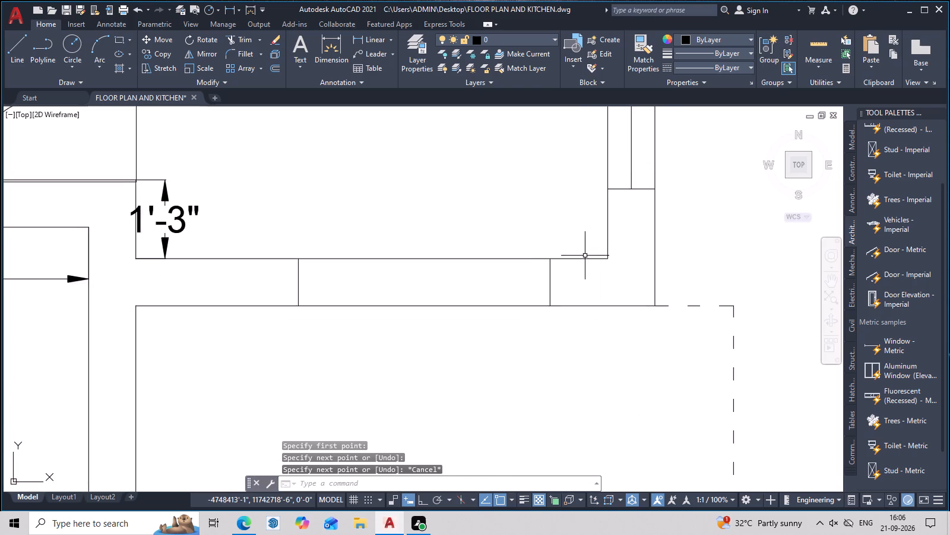
middle_drag(585, 258, 644, 281)
key(space)
scroll(609, 317, up, 1)
click(610, 300)
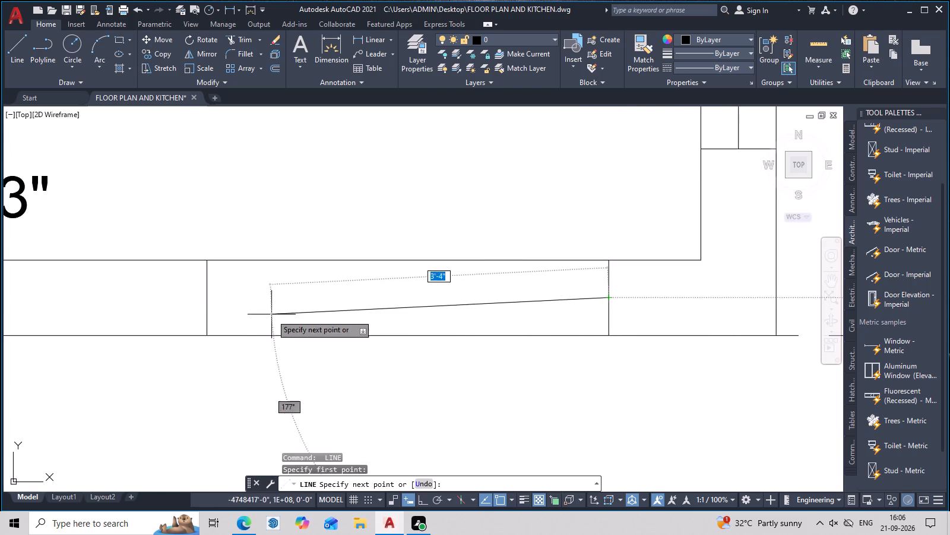
click(211, 300)
key(Escape)
scroll(377, 326, down, 2)
middle_drag(507, 355, 508, 358)
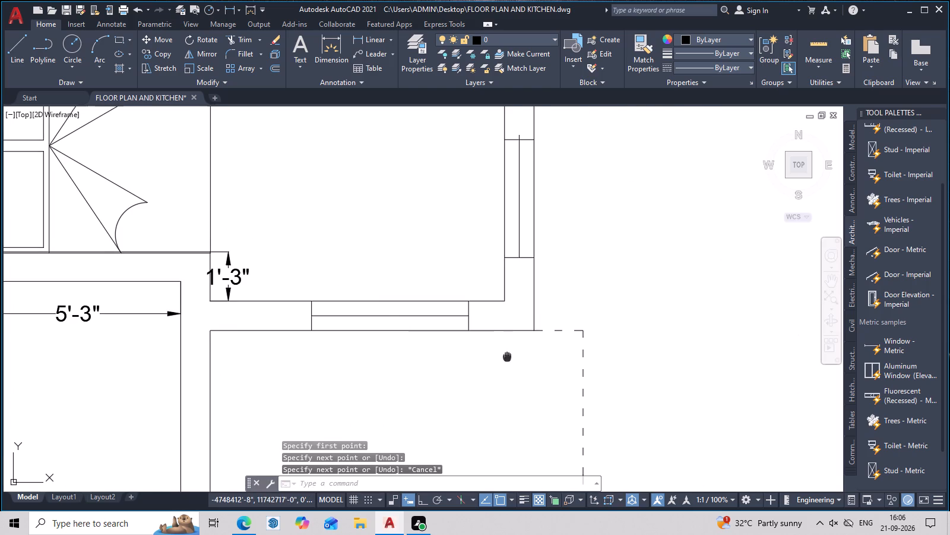
Trim the end of the vertical middle line that overshoots the top of the lower bedroom's side-wall window opening.
middle_drag(508, 358, 506, 371)
text(TR)
key(space)
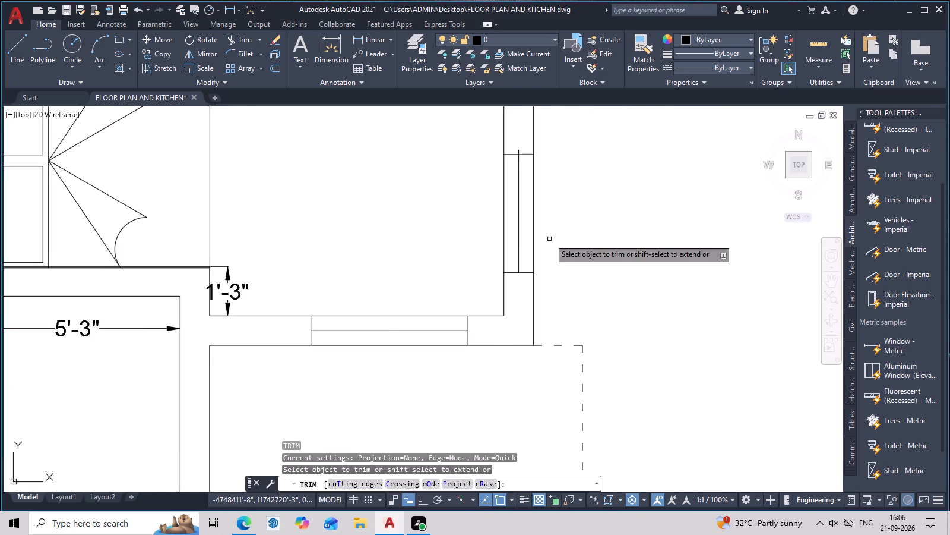
scroll(558, 122, up, 1)
middle_drag(574, 225, 578, 269)
scroll(461, 215, up, 2)
click(557, 218)
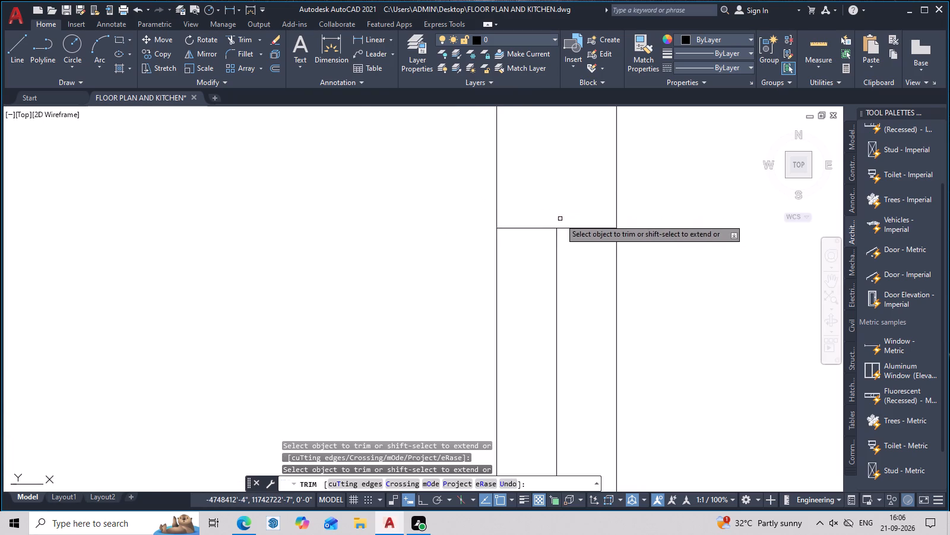
scroll(584, 221, down, 5)
middle_drag(636, 296, 646, 438)
scroll(570, 250, down, 2)
middle_drag(609, 282, 629, 355)
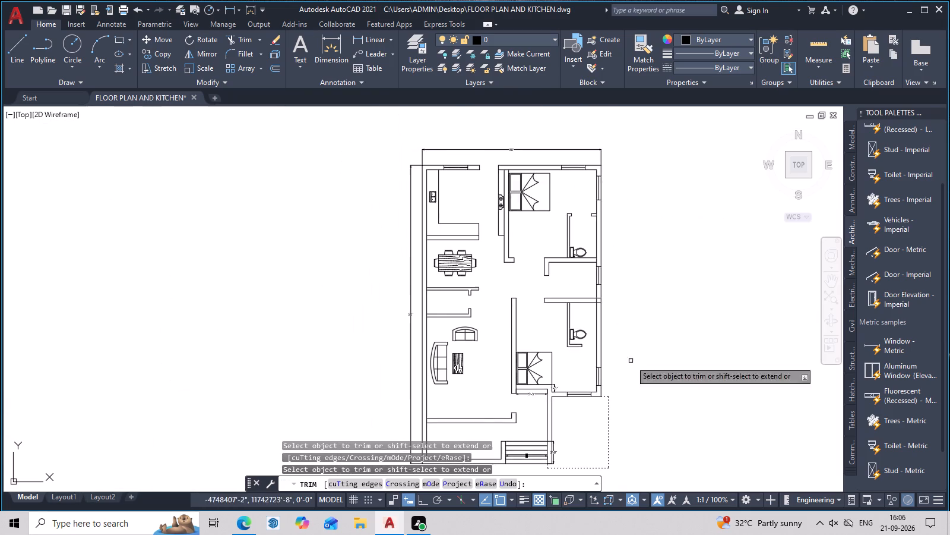
key(Escape)
Offset the middle line of the upper bedroom's top-wall window by 0.5 to both sides.
text(O)
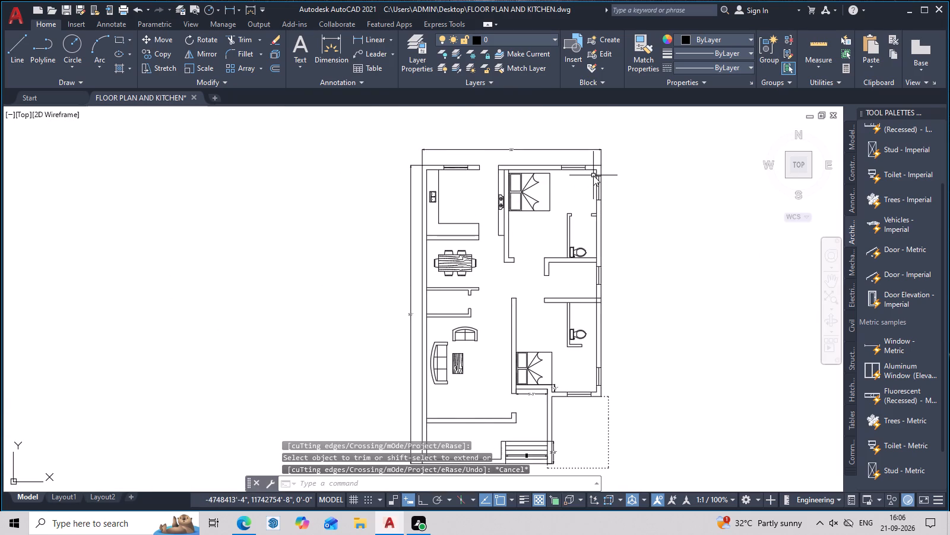
key(space)
text(.5)
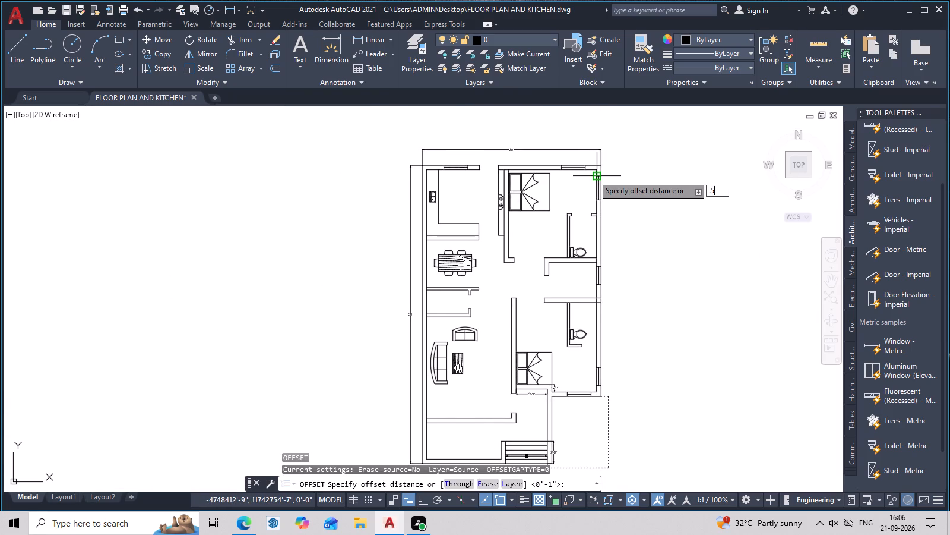
key(space)
scroll(593, 154, up, 4)
middle_drag(490, 217, 539, 177)
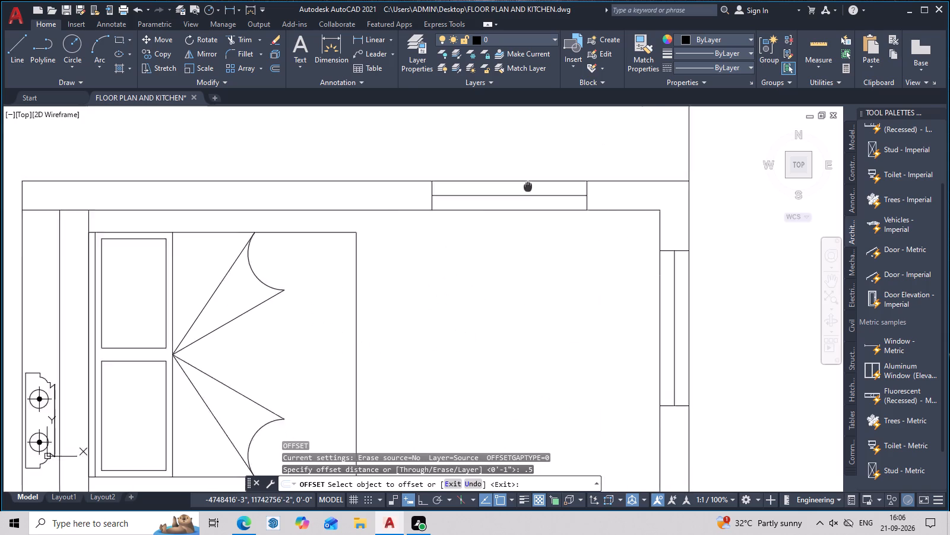
middle_drag(539, 177, 552, 158)
scroll(550, 160, up, 2)
click(545, 168)
click(545, 146)
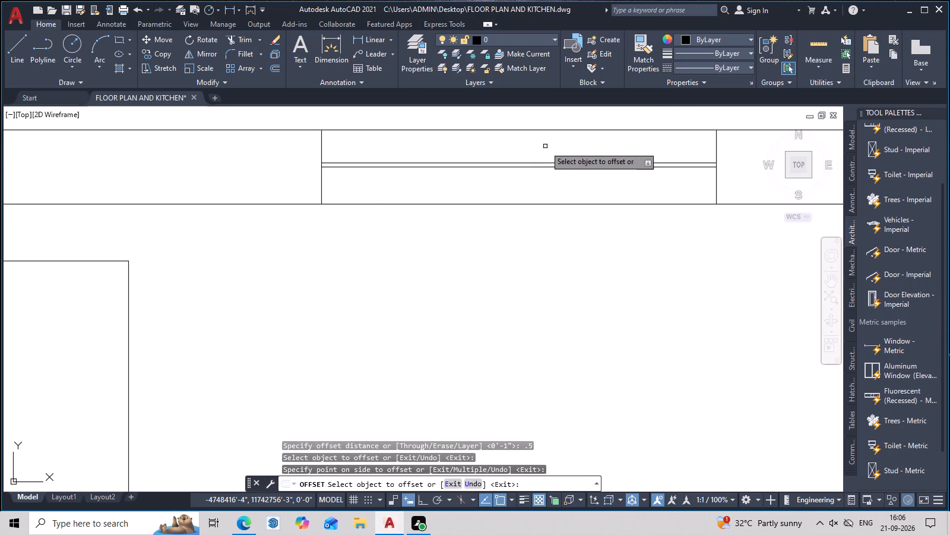
scroll(546, 163, up, 2)
click(546, 172)
click(542, 198)
Offset the vertical middle line of the upper bedroom's side-wall window by 0.5 to both sides.
scroll(543, 202, down, 2)
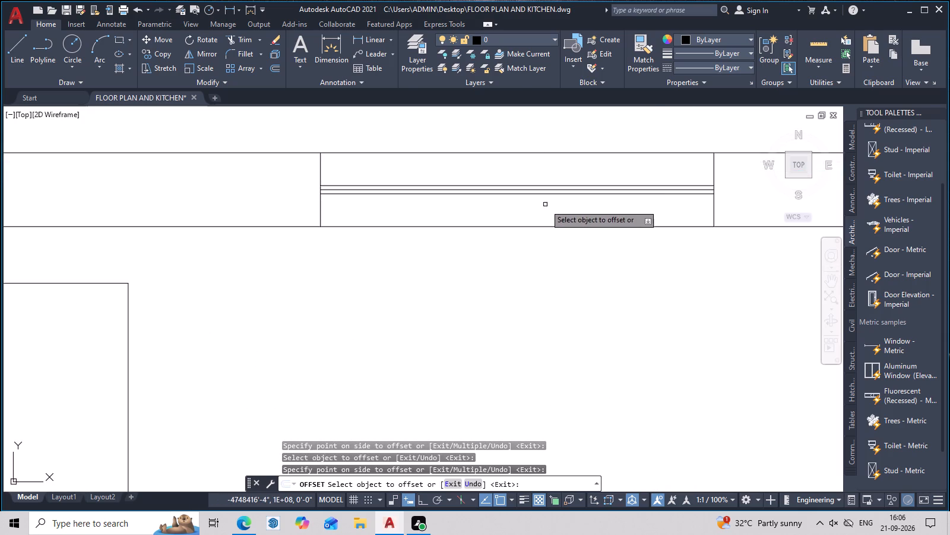
middle_drag(564, 235, 413, 151)
scroll(559, 267, down, 2)
middle_drag(572, 316, 449, 256)
scroll(496, 250, up, 3)
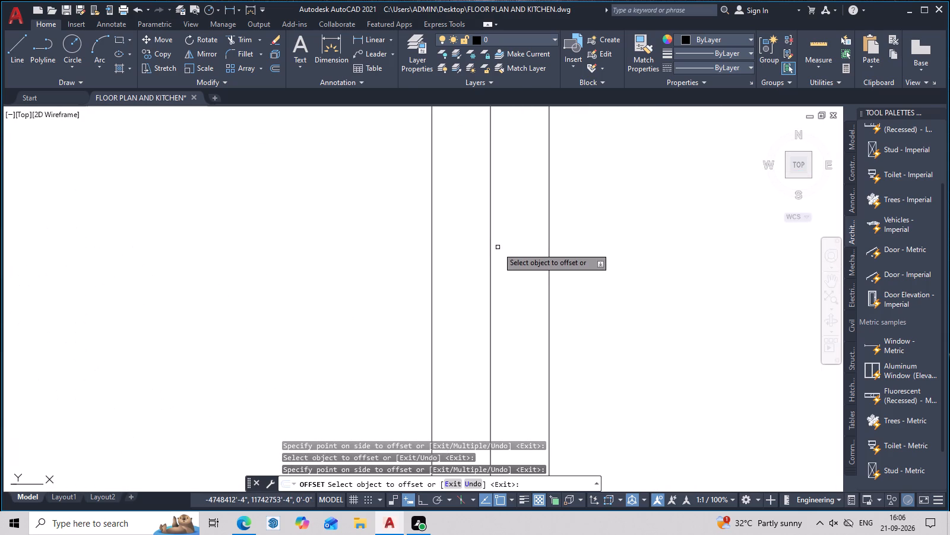
click(490, 259)
click(532, 259)
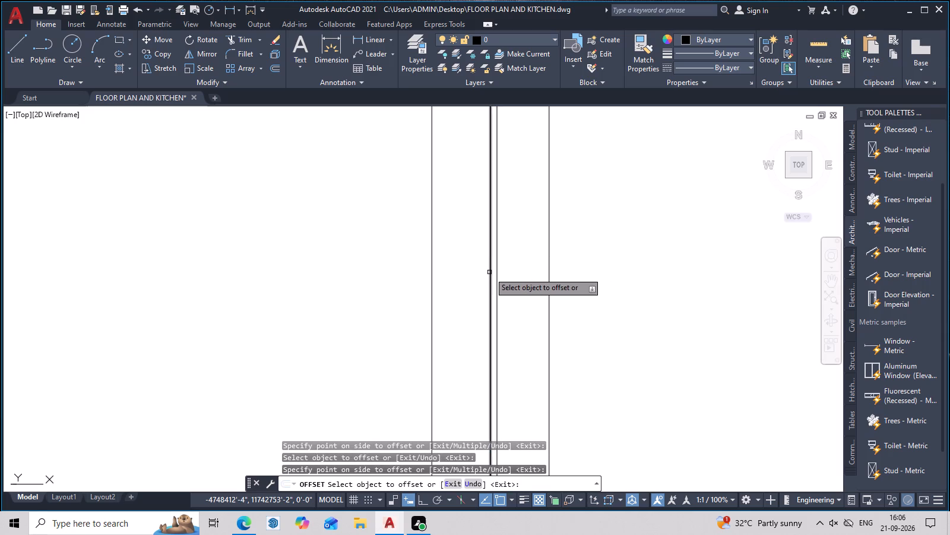
click(490, 271)
click(447, 278)
Offset the middle line of the side-wall window just below the upper bathroom by 0.5 to both sides.
scroll(534, 278, down, 3)
middle_drag(537, 304, 534, 80)
middle_drag(536, 341, 540, 60)
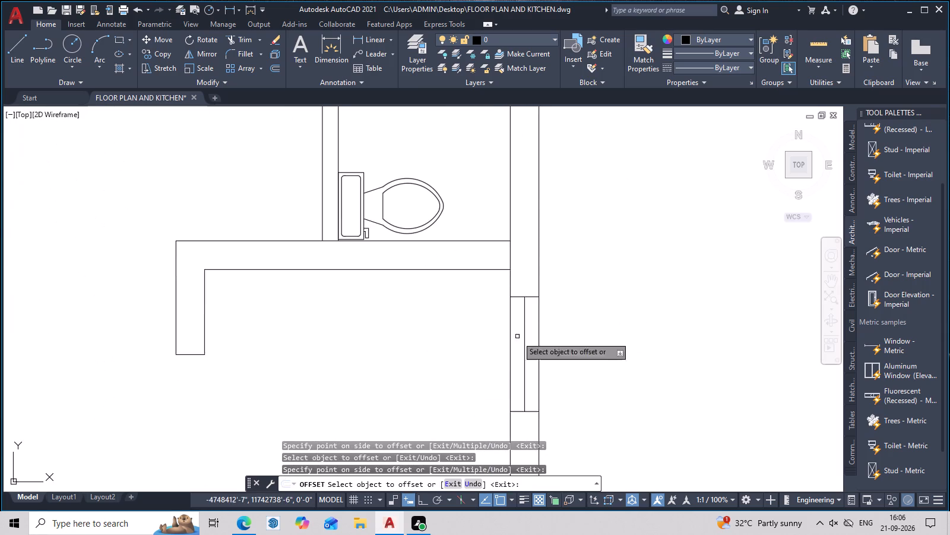
middle_drag(518, 335, 528, 237)
scroll(541, 243, up, 3)
click(514, 265)
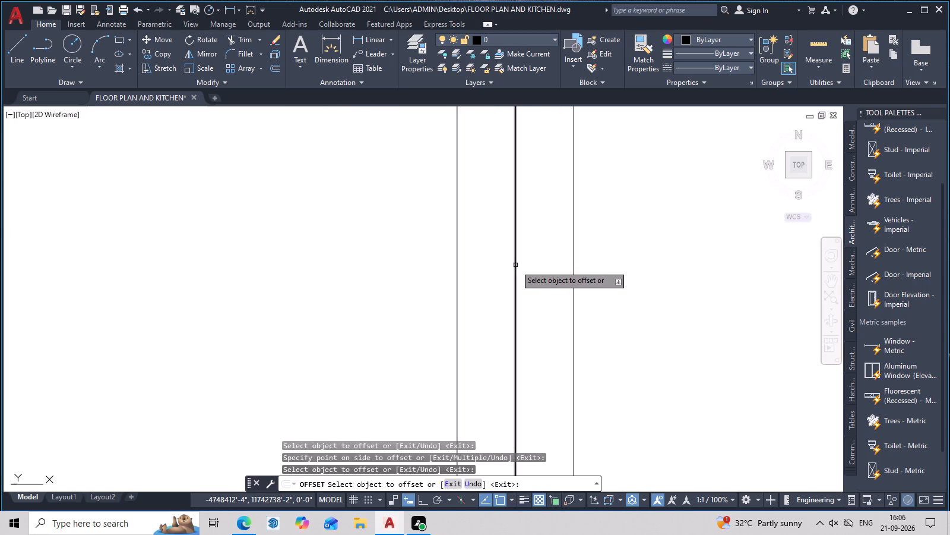
click(515, 265)
click(566, 269)
click(515, 277)
click(437, 289)
Offset the vertical middle line of the lower bedroom's side-wall window by 0.5 to both sides.
scroll(566, 298, down, 4)
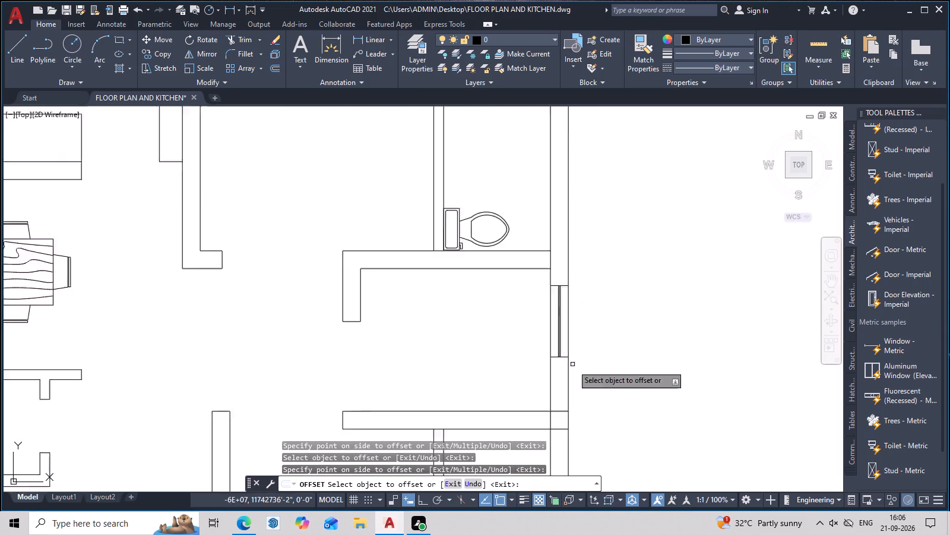
scroll(572, 365, down, 2)
middle_drag(597, 405, 558, 133)
scroll(533, 251, up, 6)
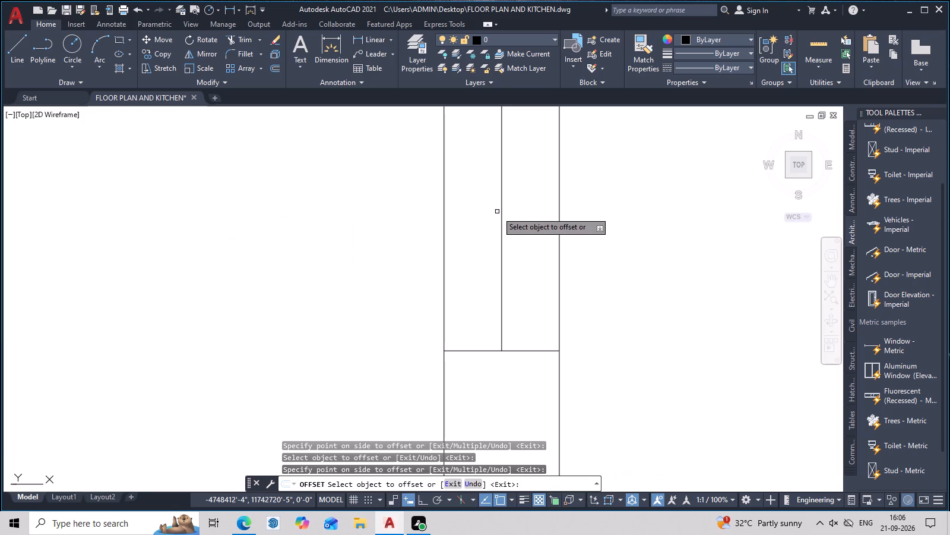
click(500, 209)
click(527, 205)
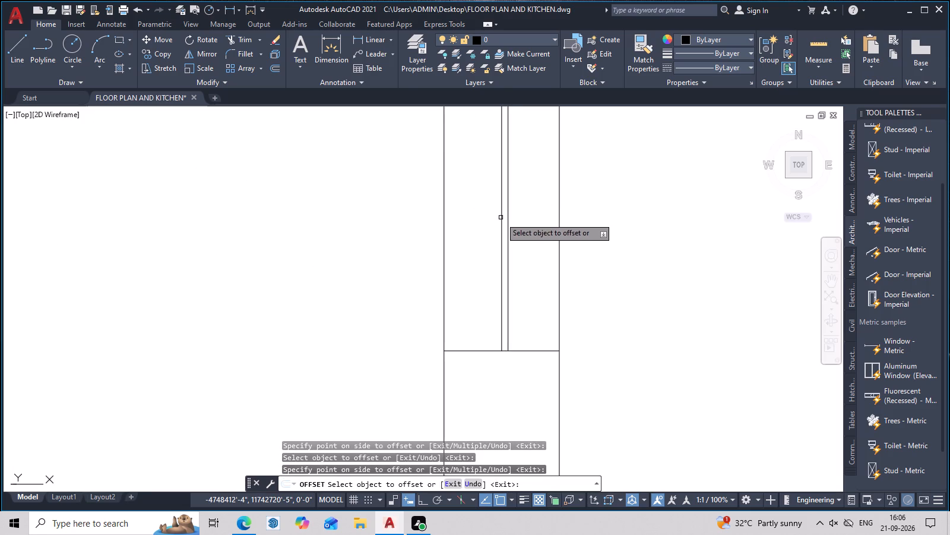
click(501, 218)
click(477, 222)
Offset the horizontal middle line of the lower bedroom's window above the dashed area by 0.5 to both sides.
scroll(505, 234, down, 3)
middle_drag(533, 310, 627, 202)
scroll(503, 222, up, 2)
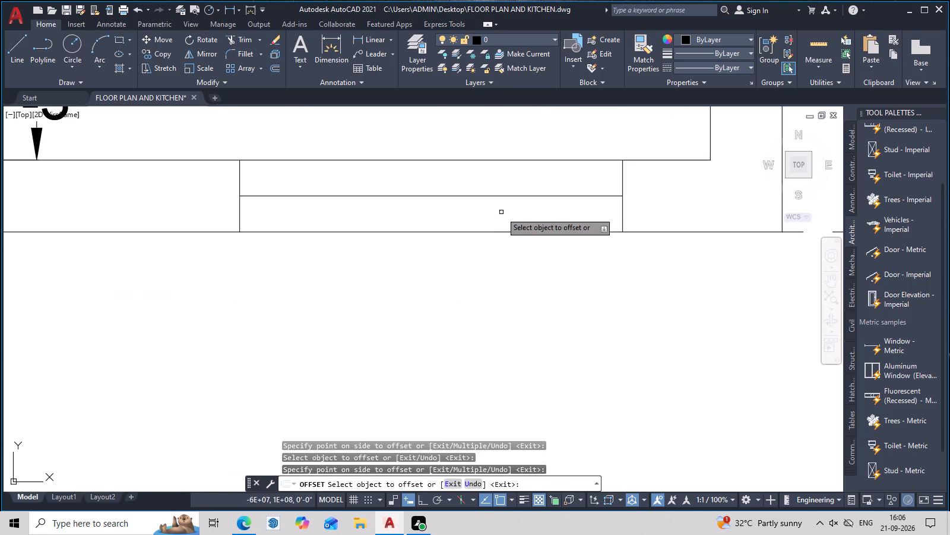
click(510, 196)
click(512, 174)
scroll(512, 193, up, 3)
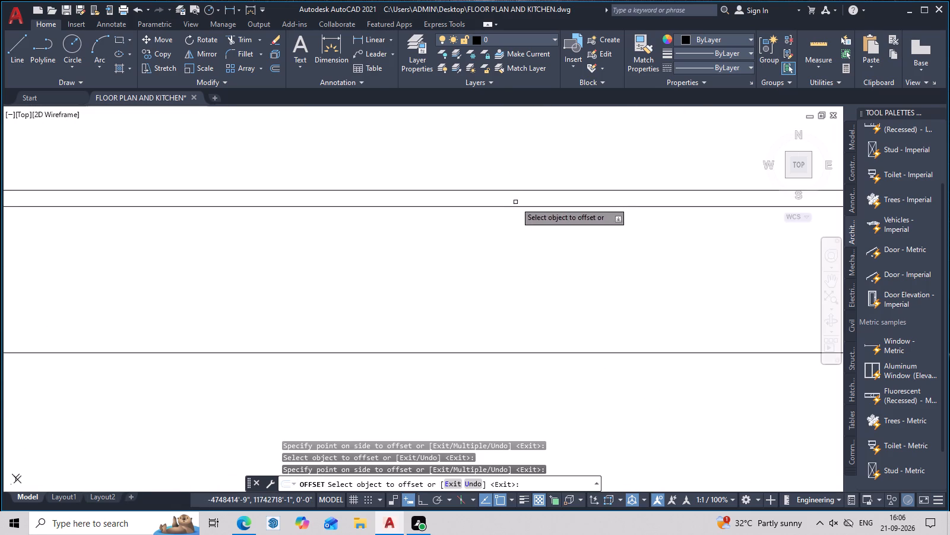
click(516, 207)
click(518, 238)
scroll(518, 243, down, 3)
key(Escape)
Delete the original middle lines from all six outer-wall windows, including the kitchen's, keeping only the offset pairs.
scroll(593, 237, up, 2)
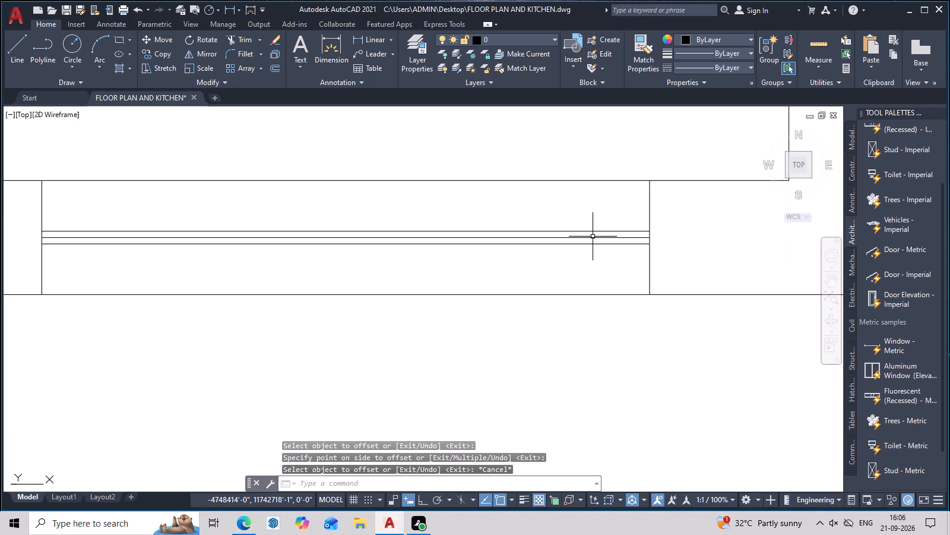
click(593, 239)
scroll(606, 236, down, 6)
middle_drag(625, 248, 611, 279)
scroll(627, 225, up, 3)
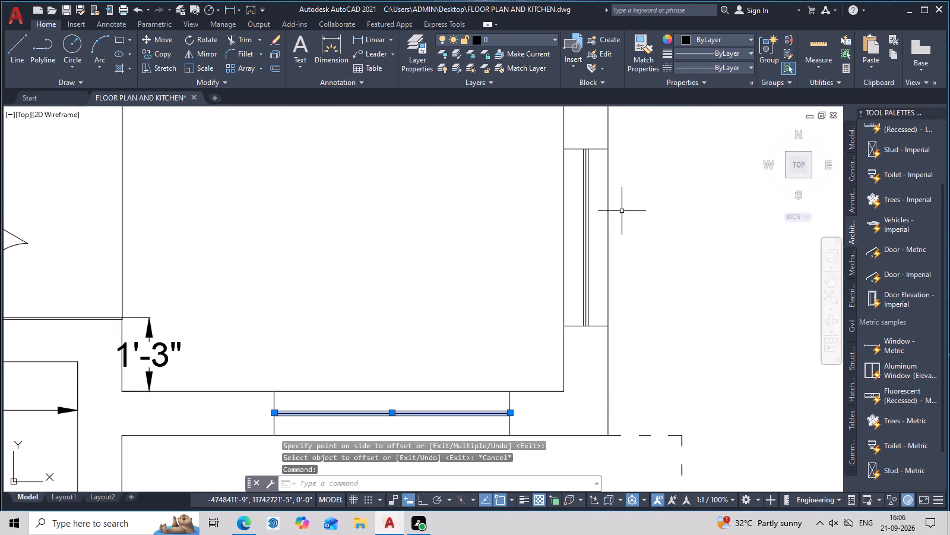
scroll(541, 212, up, 2)
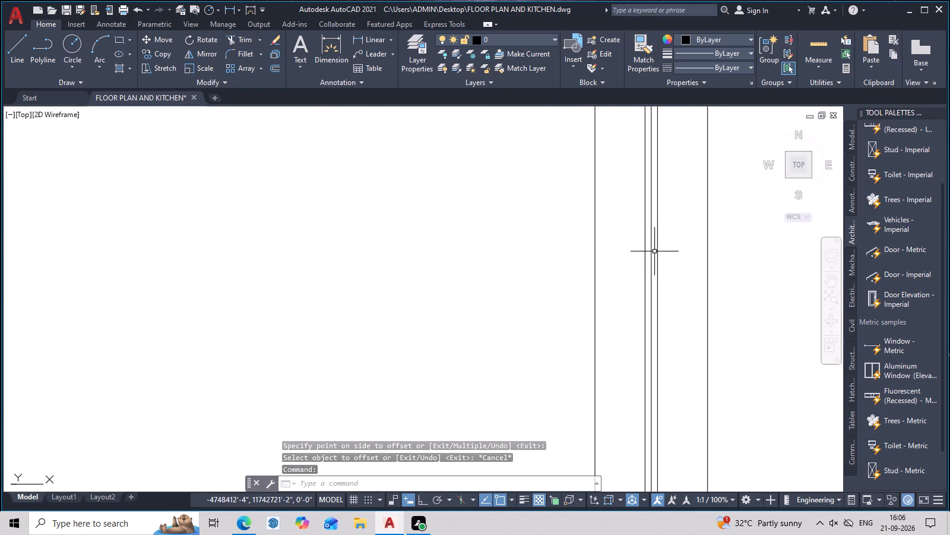
click(652, 258)
scroll(658, 258, down, 7)
middle_drag(670, 309, 671, 380)
scroll(663, 242, up, 9)
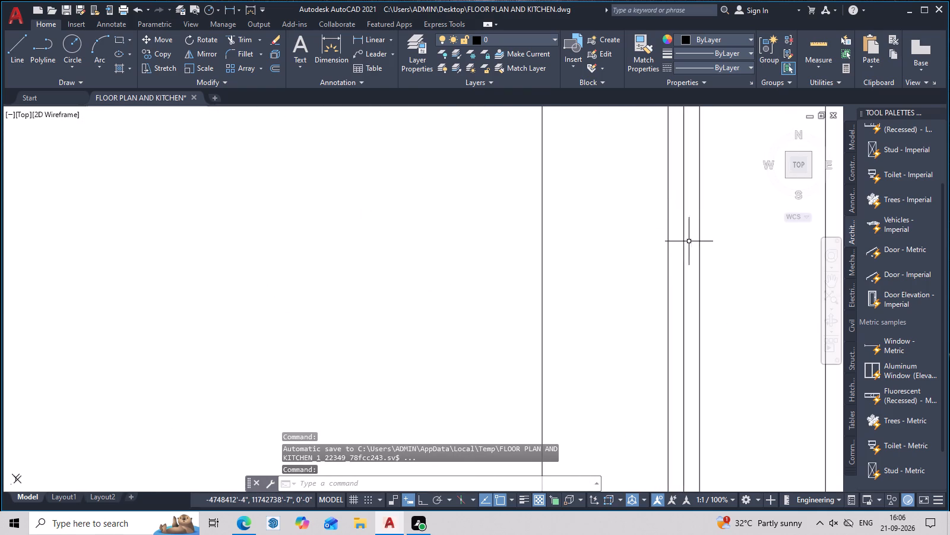
click(683, 247)
scroll(724, 260, down, 6)
middle_drag(724, 259, 674, 383)
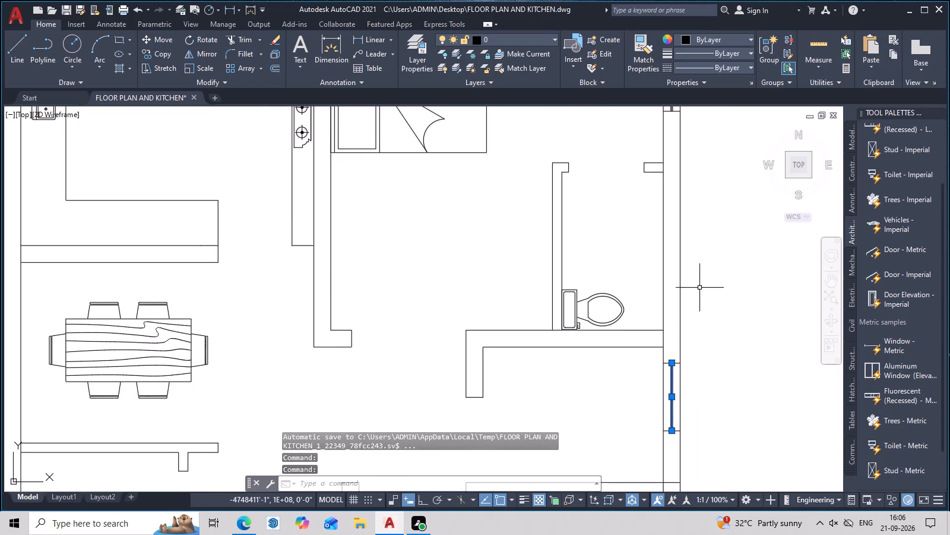
middle_drag(696, 287, 679, 380)
scroll(638, 133, up, 3)
middle_drag(701, 240, 617, 292)
scroll(617, 288, up, 3)
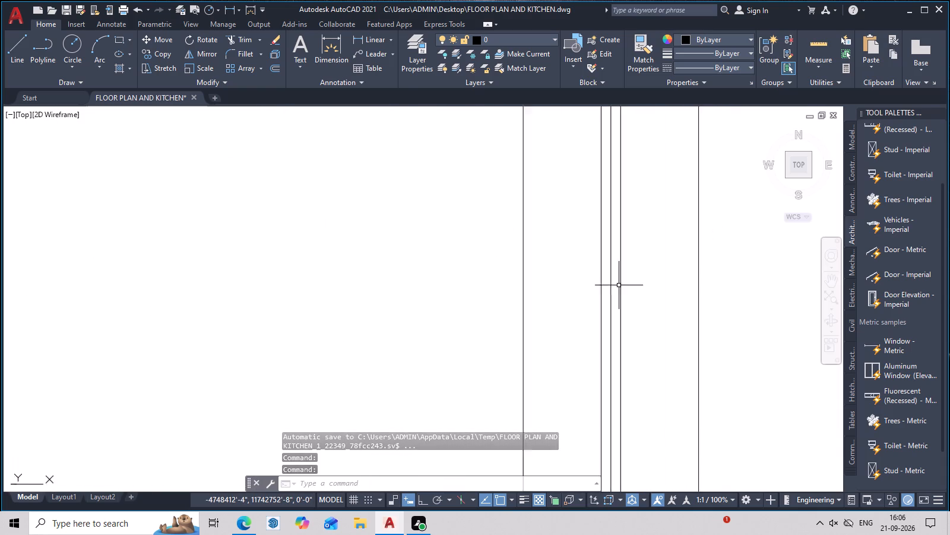
click(605, 276)
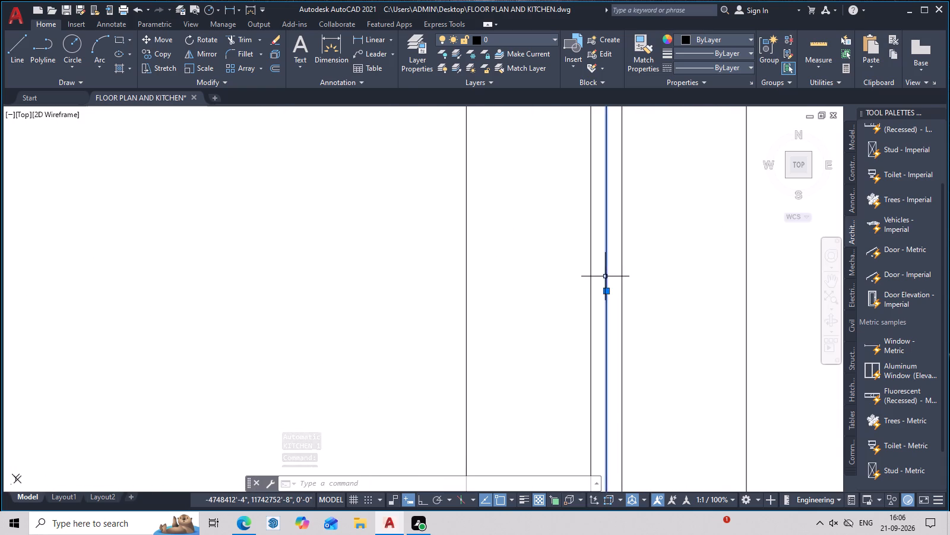
scroll(605, 277, down, 6)
middle_drag(607, 265, 631, 324)
scroll(536, 240, up, 3)
middle_drag(527, 257, 524, 230)
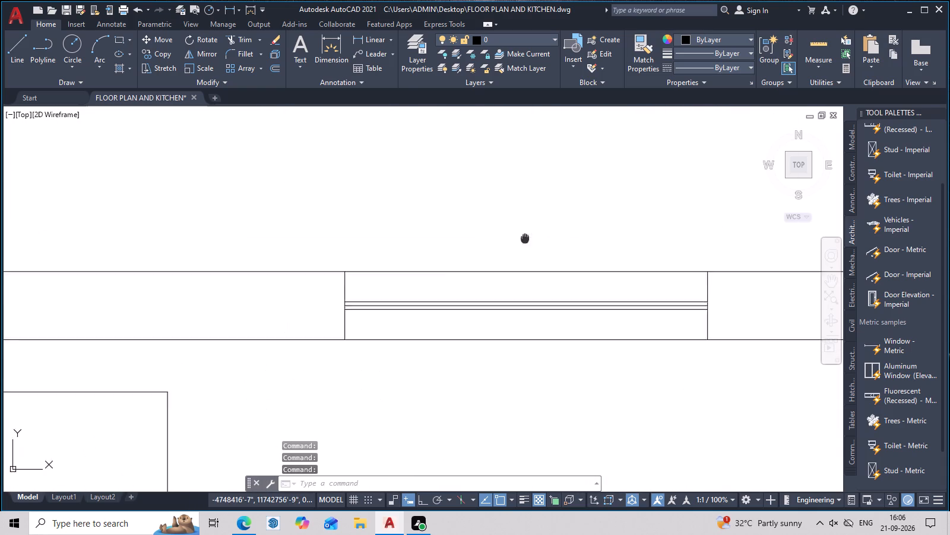
middle_drag(524, 230, 515, 176)
scroll(509, 217, up, 3)
click(521, 289)
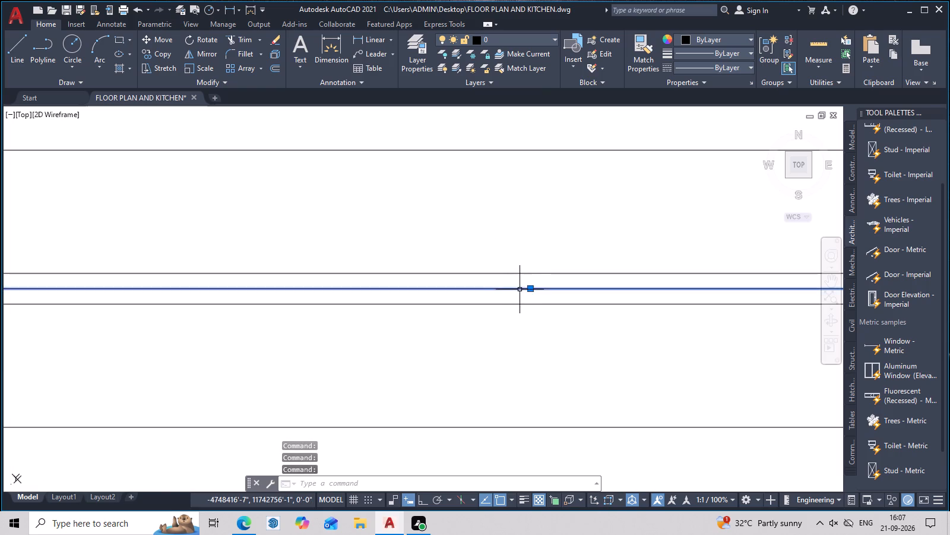
scroll(515, 291, down, 6)
middle_drag(499, 333, 733, 293)
middle_drag(589, 343, 696, 197)
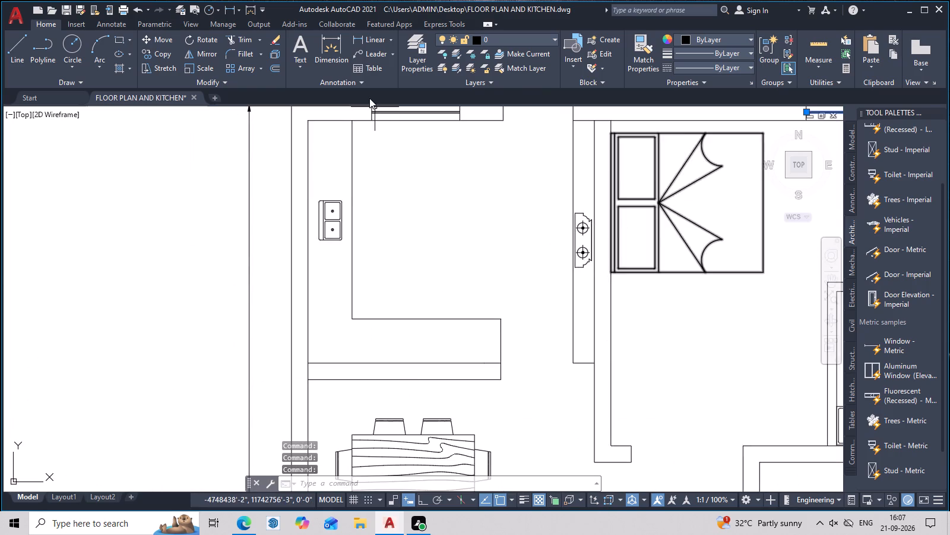
middle_drag(374, 115, 444, 288)
scroll(500, 262, up, 3)
middle_drag(507, 266, 521, 124)
scroll(519, 217, up, 3)
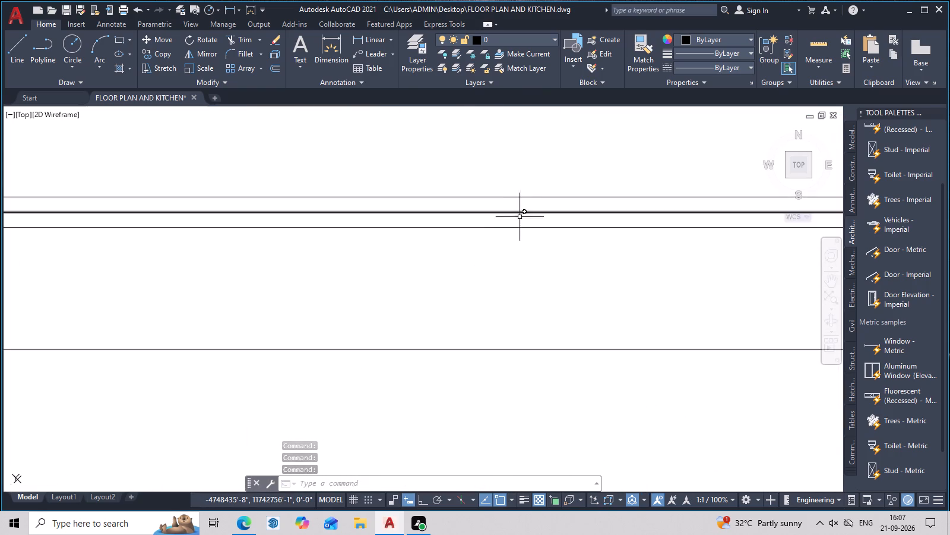
click(521, 213)
scroll(530, 246, down, 6)
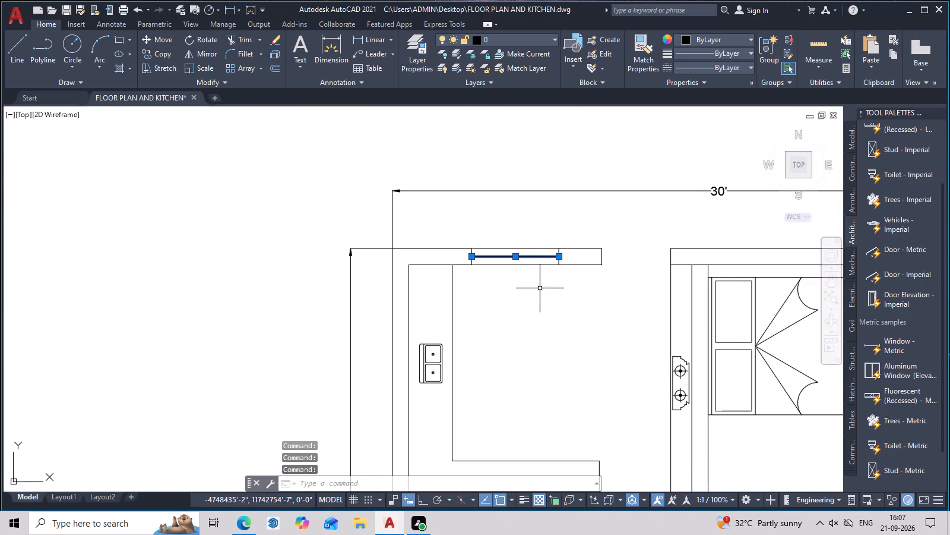
middle_drag(540, 288, 573, 128)
scroll(528, 258, down, 3)
middle_drag(559, 306, 527, 181)
middle_drag(538, 278, 503, 297)
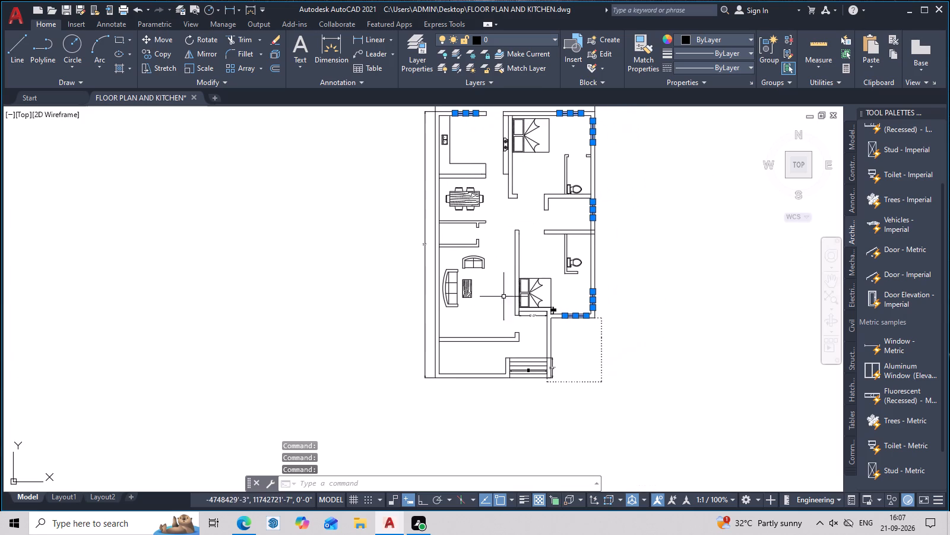
key(Delete)
Inspect the double glazing lines in the lower bedroom's windows and the surrounding plan.
scroll(615, 272, down, 1)
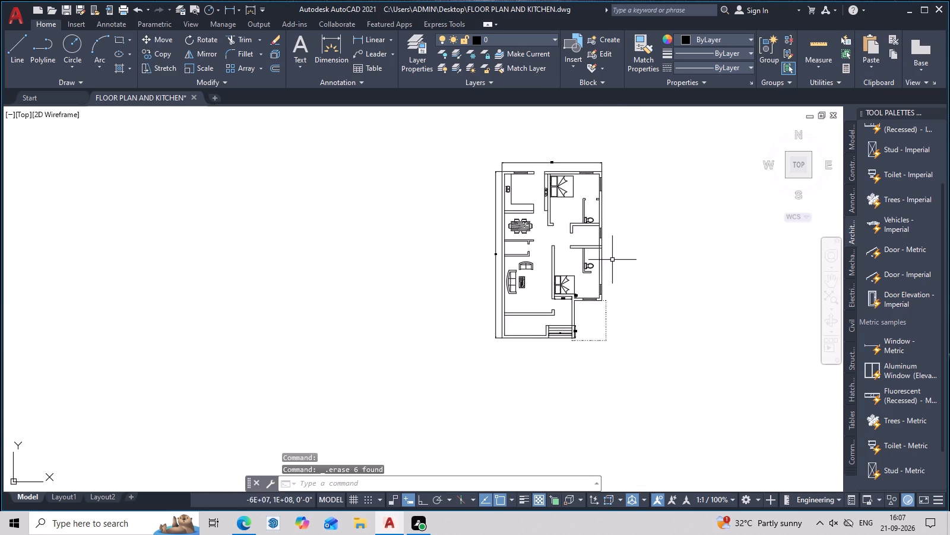
scroll(611, 256, up, 3)
middle_drag(606, 256, 615, 214)
scroll(598, 292, up, 2)
middle_drag(594, 303, 595, 294)
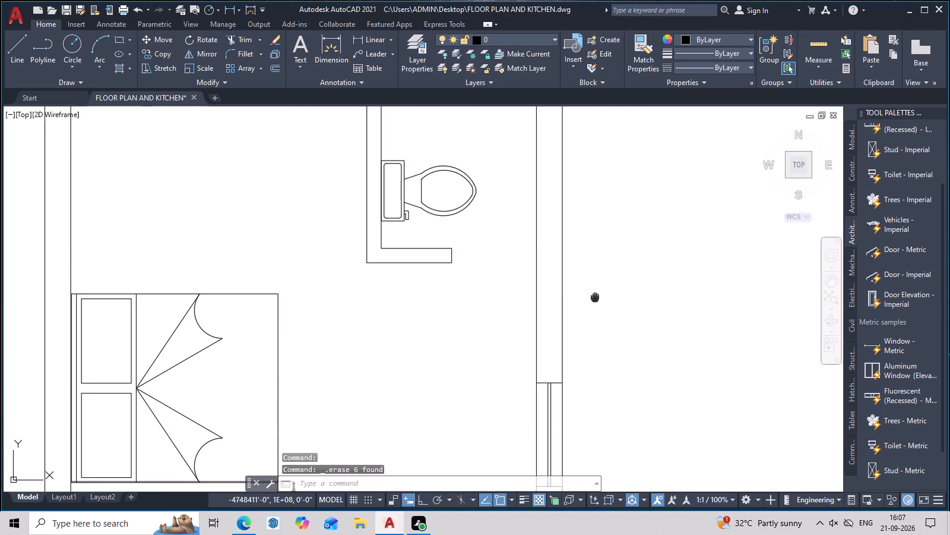
middle_drag(595, 294, 600, 212)
scroll(589, 254, down, 2)
middle_drag(597, 281, 601, 200)
scroll(569, 249, up, 2)
middle_drag(541, 244, 584, 274)
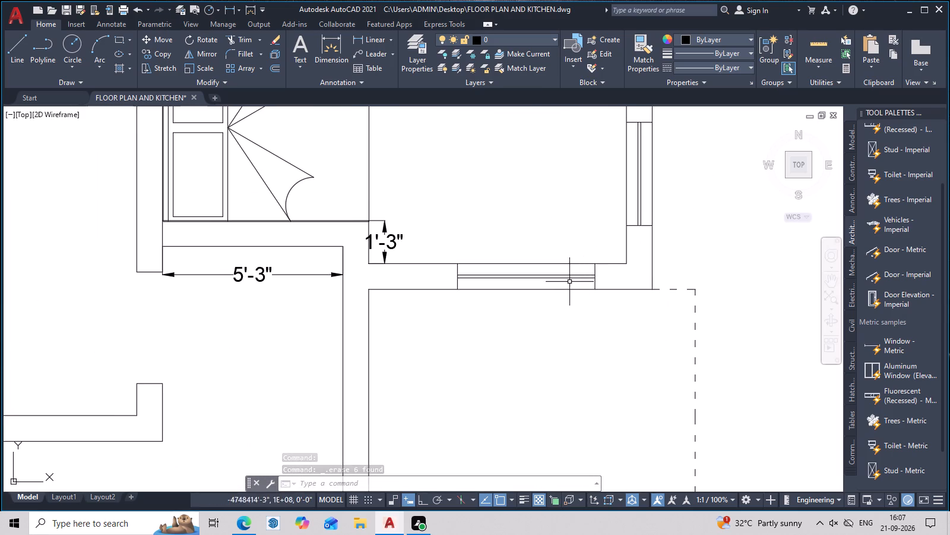
middle_drag(509, 336, 534, 367)
scroll(534, 364, up, 1)
scroll(529, 347, down, 2)
middle_click(541, 396)
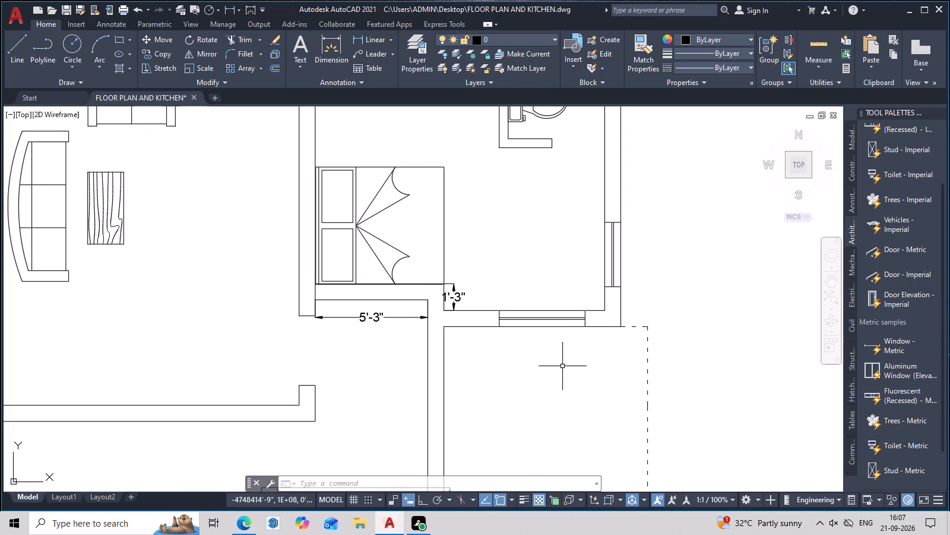
middle_drag(568, 366, 671, 390)
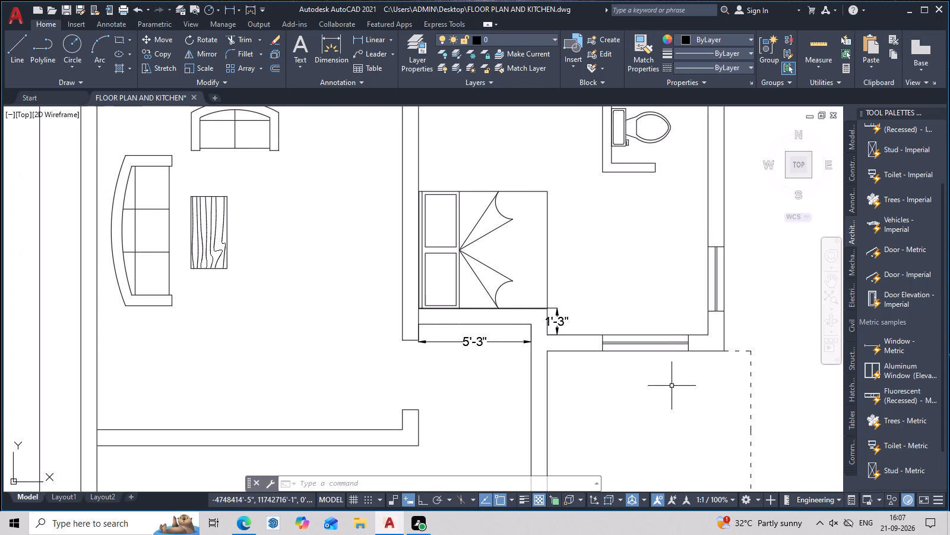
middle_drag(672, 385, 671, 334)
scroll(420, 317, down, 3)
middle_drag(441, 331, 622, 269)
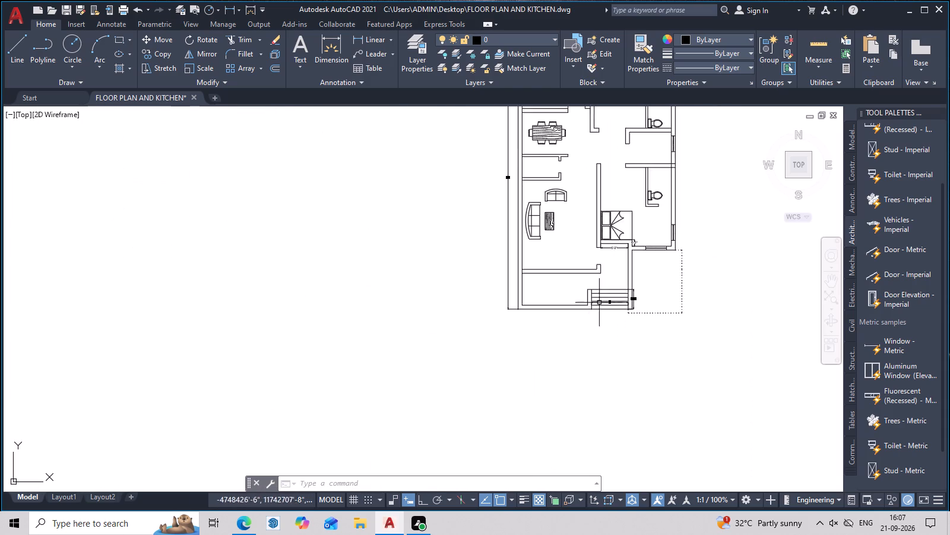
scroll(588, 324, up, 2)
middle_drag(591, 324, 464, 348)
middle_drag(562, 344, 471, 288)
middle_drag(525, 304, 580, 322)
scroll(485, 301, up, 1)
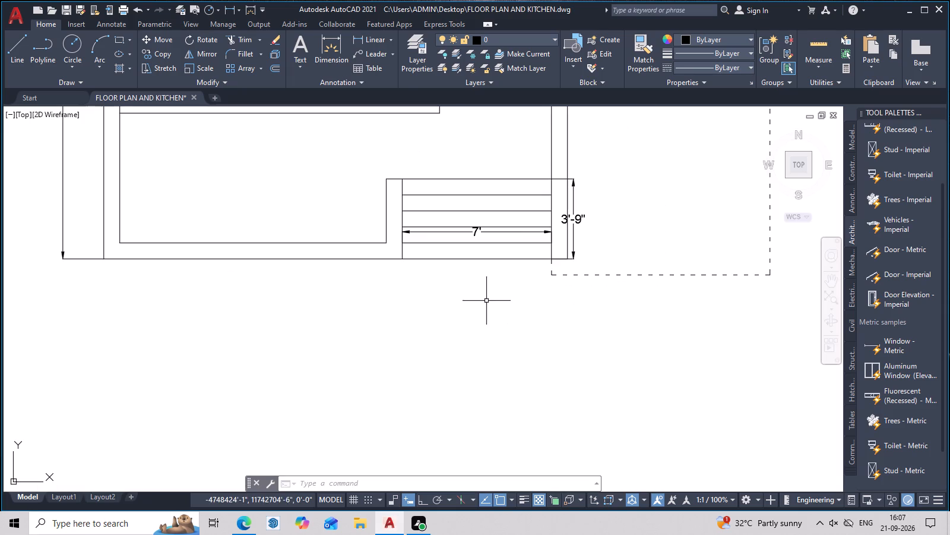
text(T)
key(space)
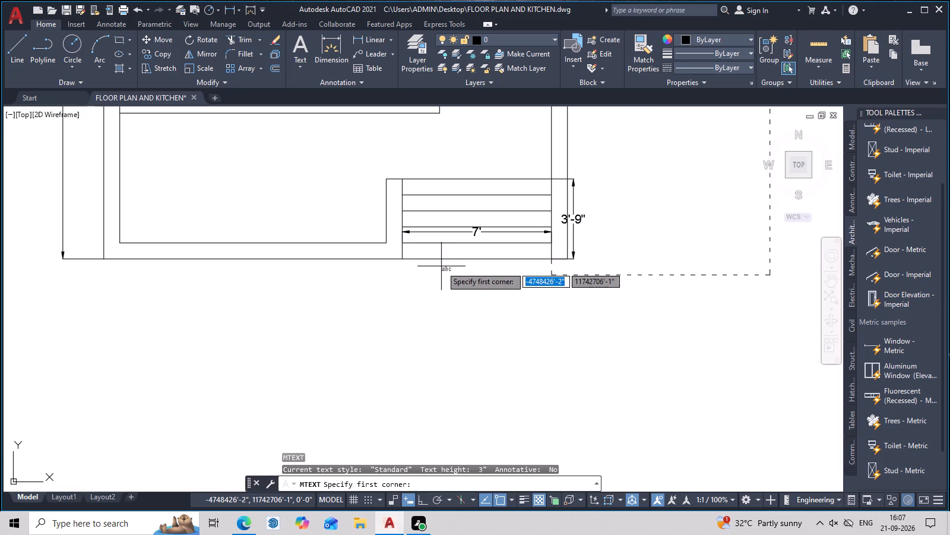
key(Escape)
Set the Standard text style's height to 5 inches and make that style current.
key(s)
text(TY)
key(space)
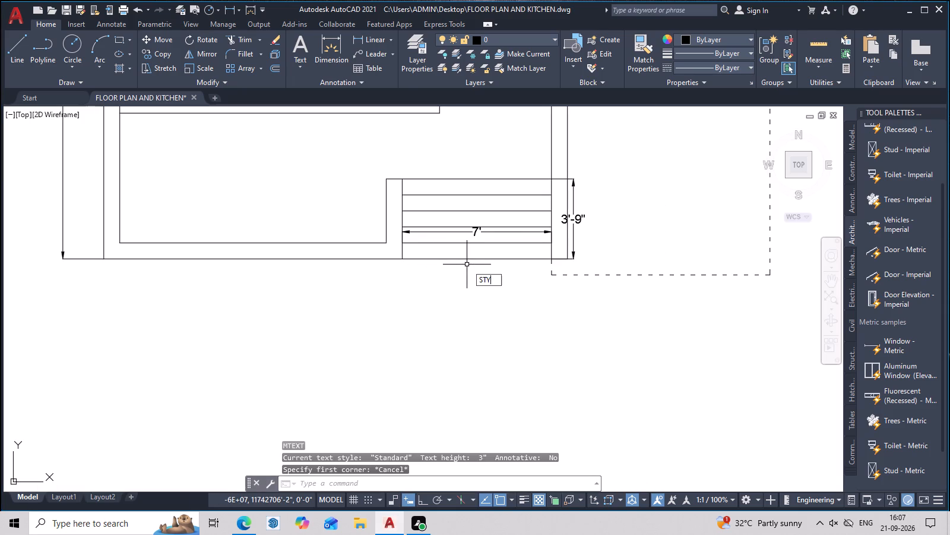
drag(558, 262, 475, 275)
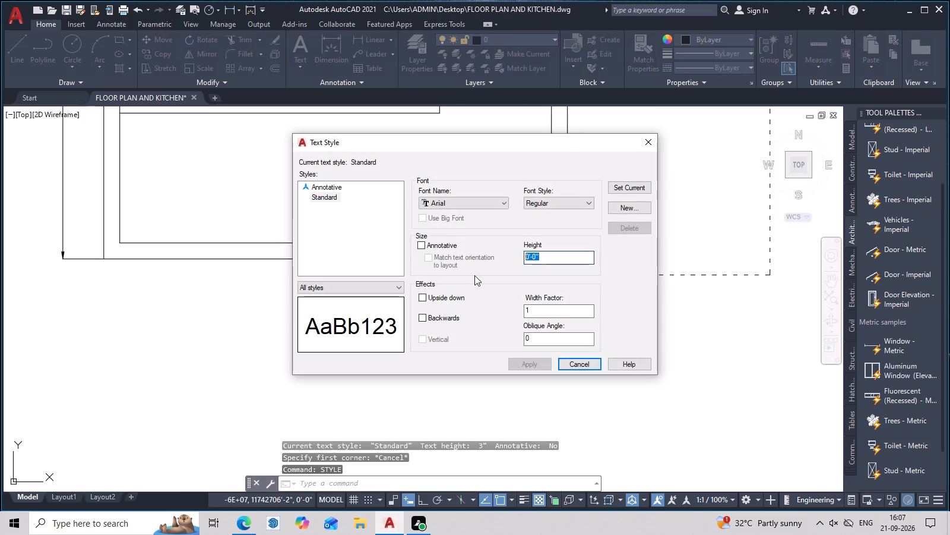
key(BackSpace)
key(5)
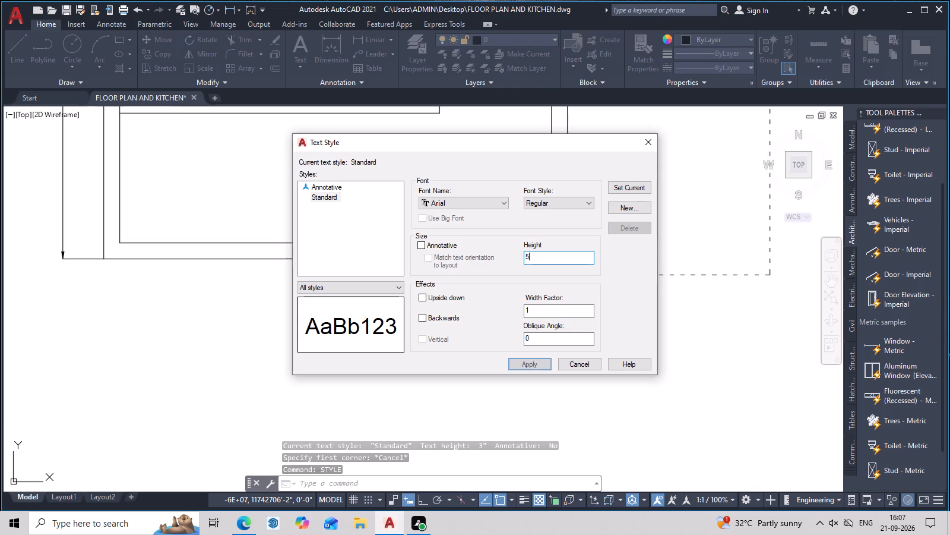
key(Return)
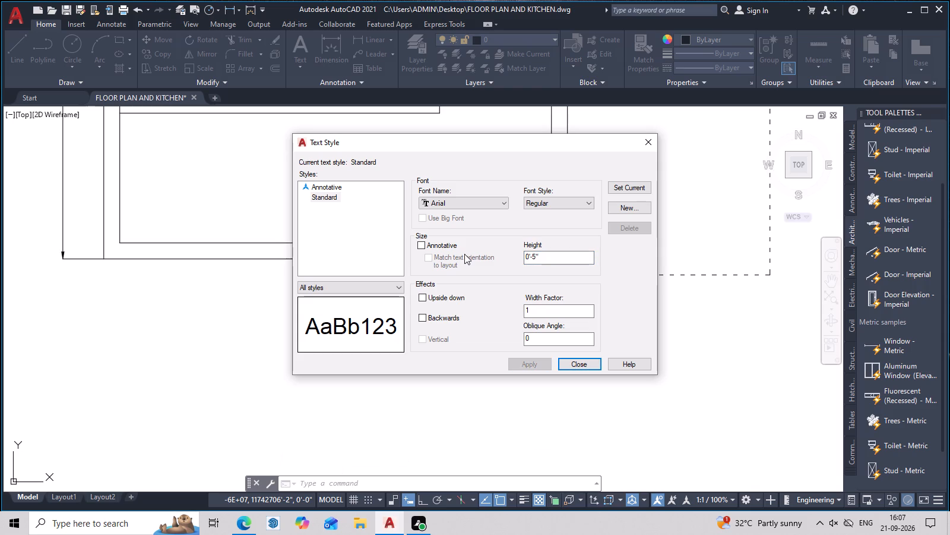
click(628, 185)
click(654, 142)
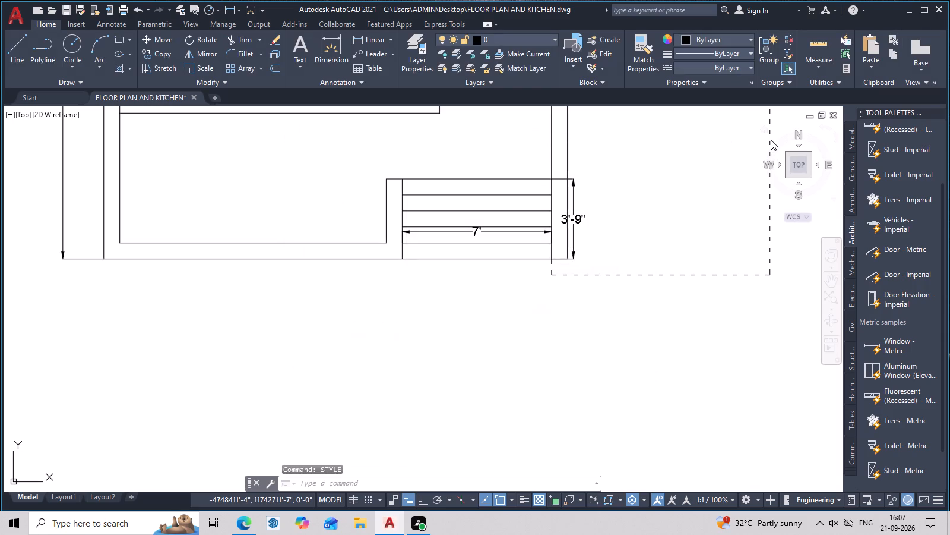
Add the multiline text "ENTRANCE STAIRS", split over two lines, just below the entrance stairs.
key(t)
key(space)
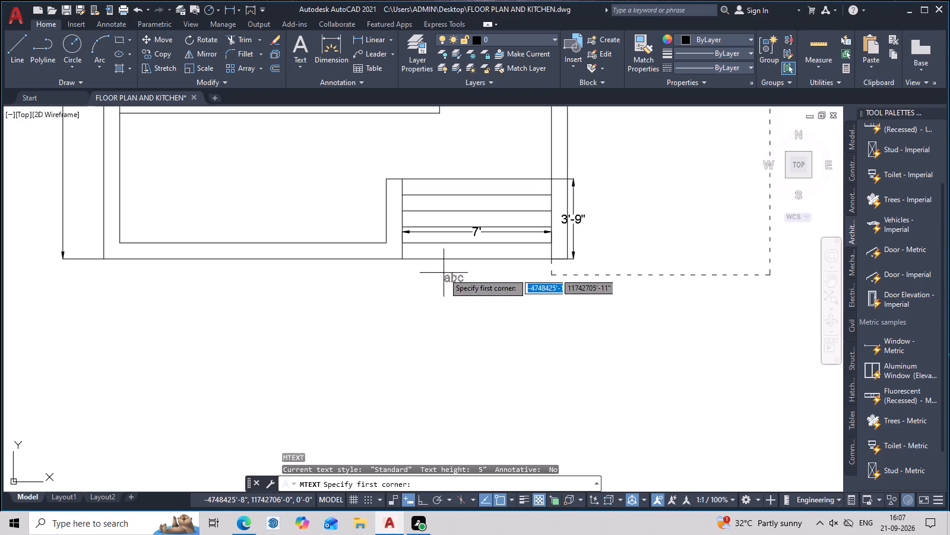
click(439, 271)
click(524, 285)
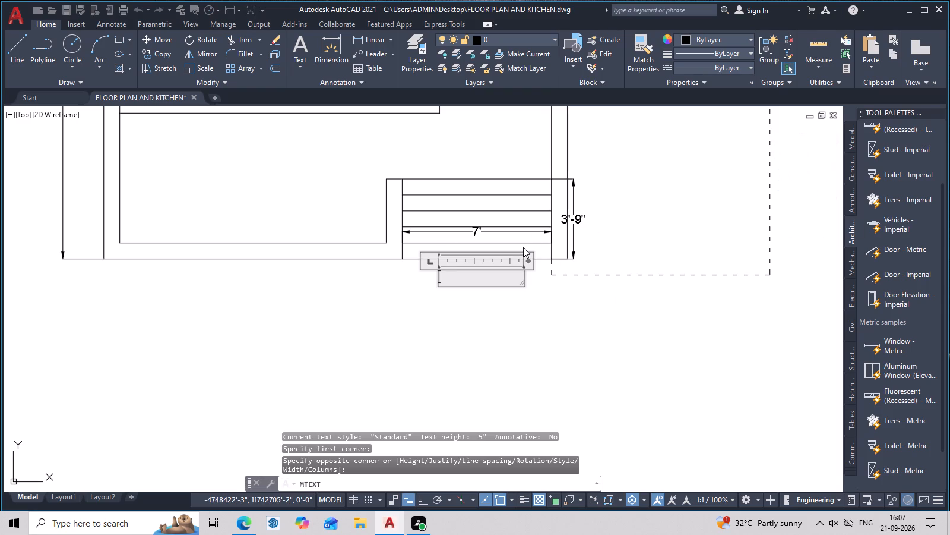
text(EN)
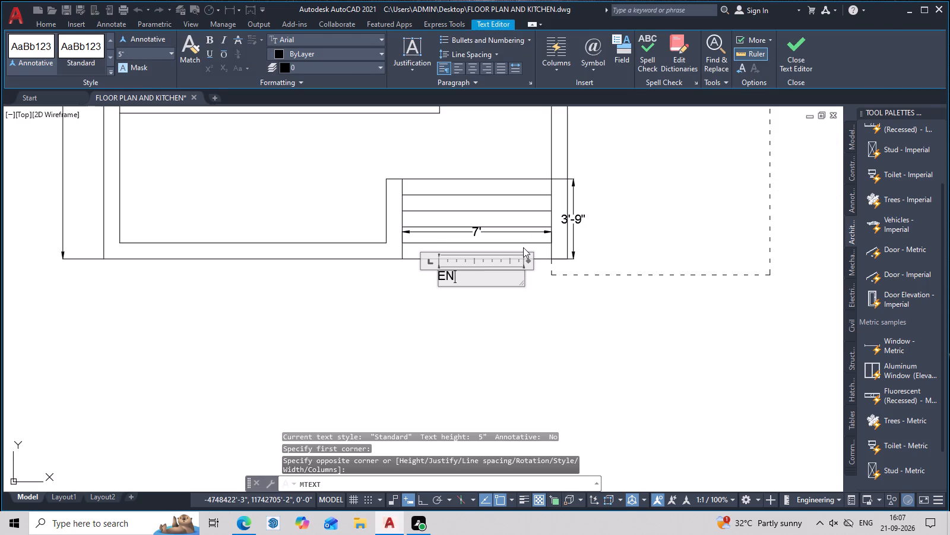
text(TRA)
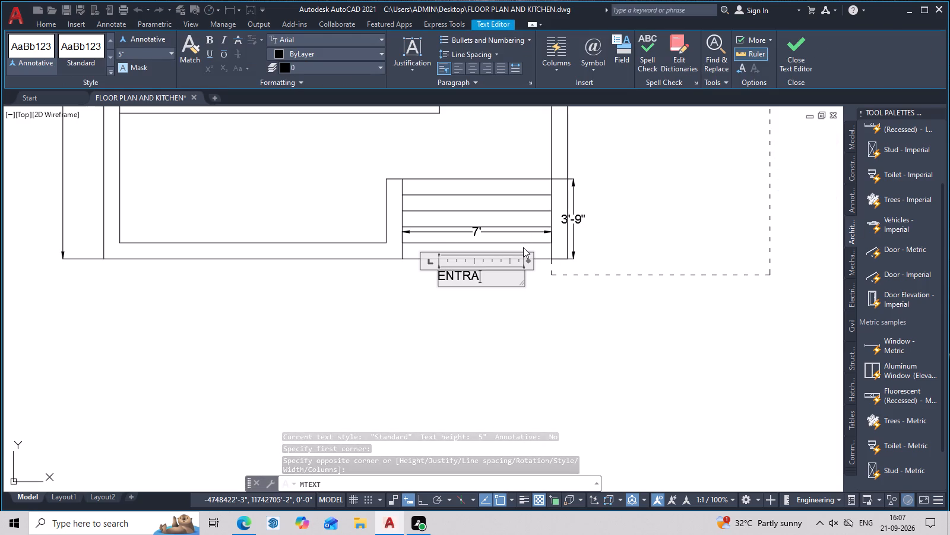
text(NCE)
key(Return)
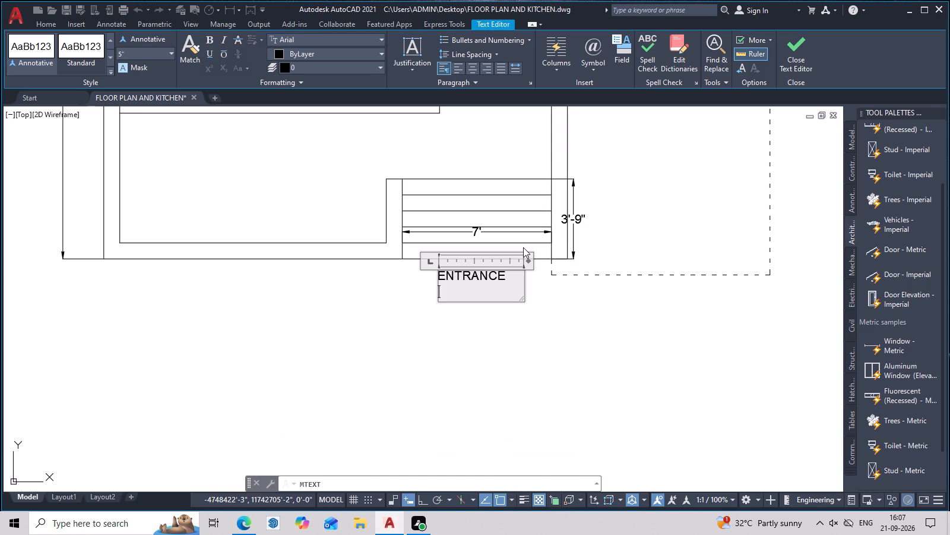
text(STA)
text(IRS)
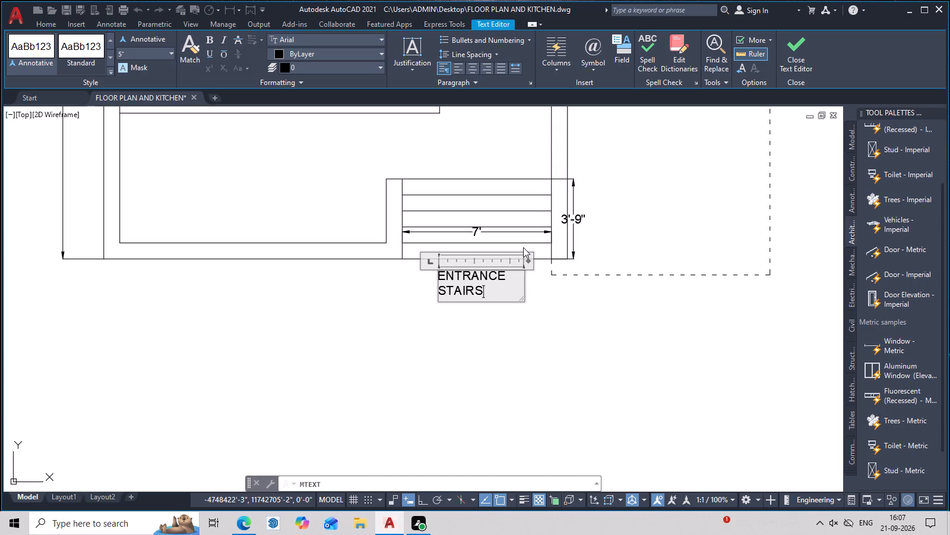
click(543, 307)
Examine the plan around the living room, the passage by the lower bedroom and the space beside the entrance stairs.
middle_drag(523, 211, 505, 407)
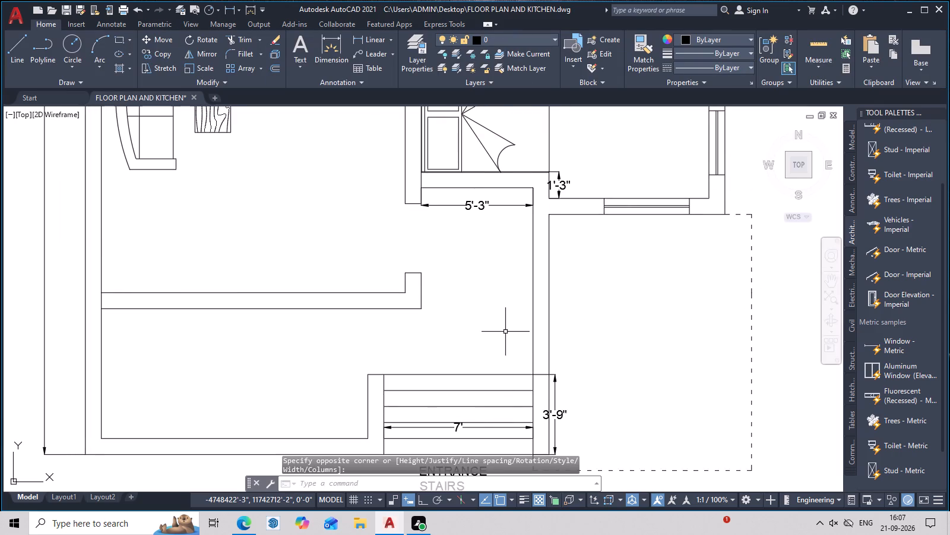
middle_drag(506, 332, 668, 331)
middle_drag(668, 331, 587, 373)
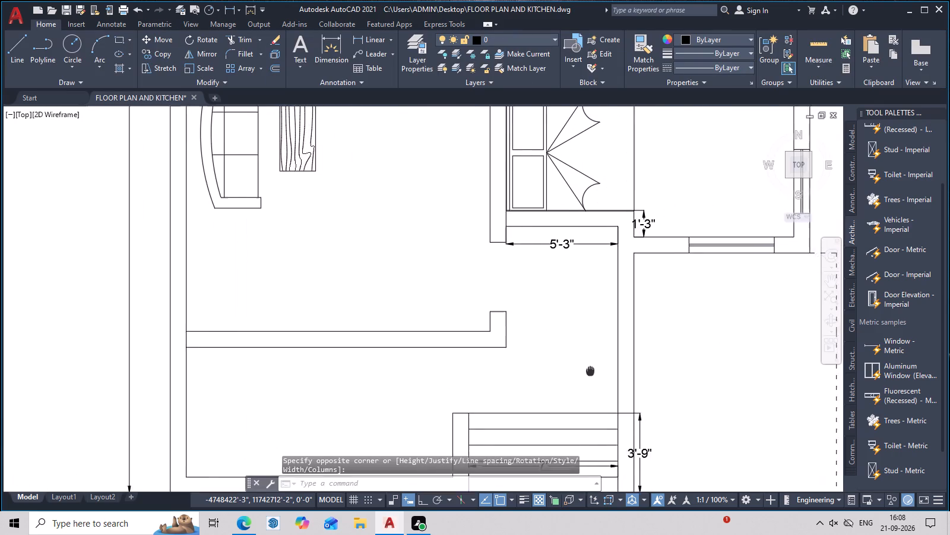
middle_drag(587, 373, 575, 439)
middle_drag(575, 439, 755, 420)
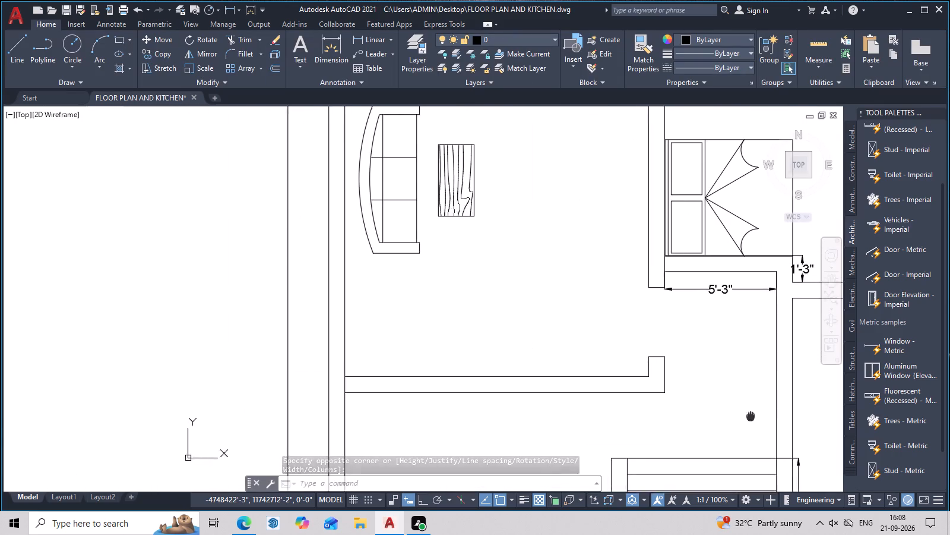
middle_drag(755, 420, 778, 470)
middle_drag(734, 440, 733, 347)
middle_drag(674, 389, 683, 289)
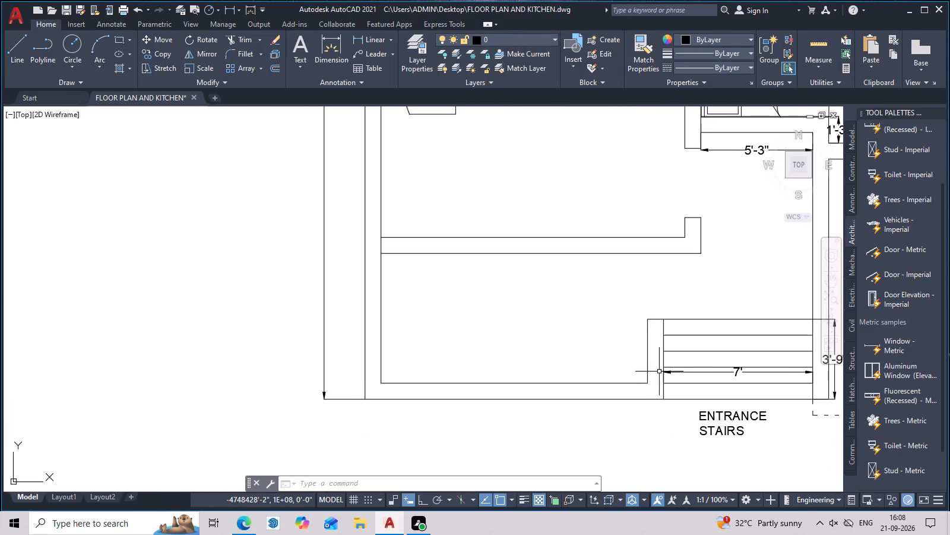
middle_drag(659, 373, 661, 325)
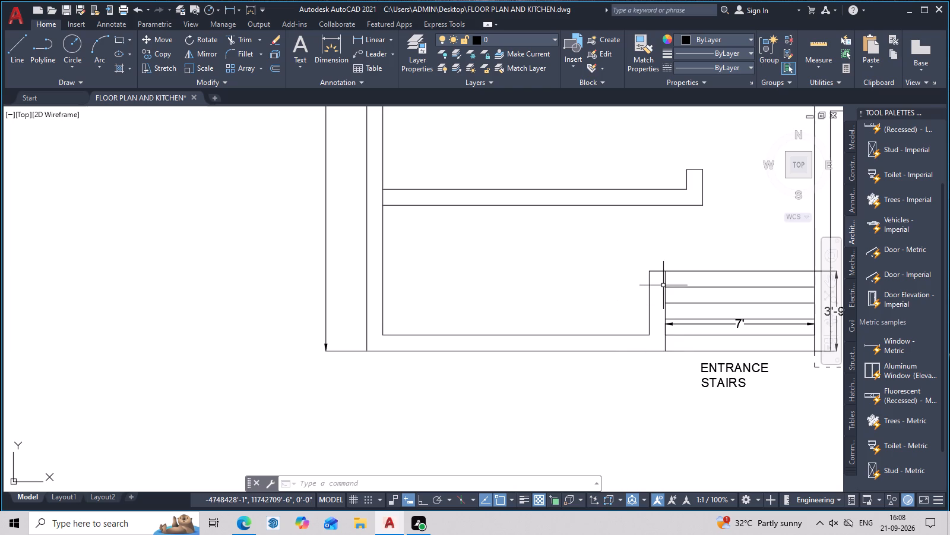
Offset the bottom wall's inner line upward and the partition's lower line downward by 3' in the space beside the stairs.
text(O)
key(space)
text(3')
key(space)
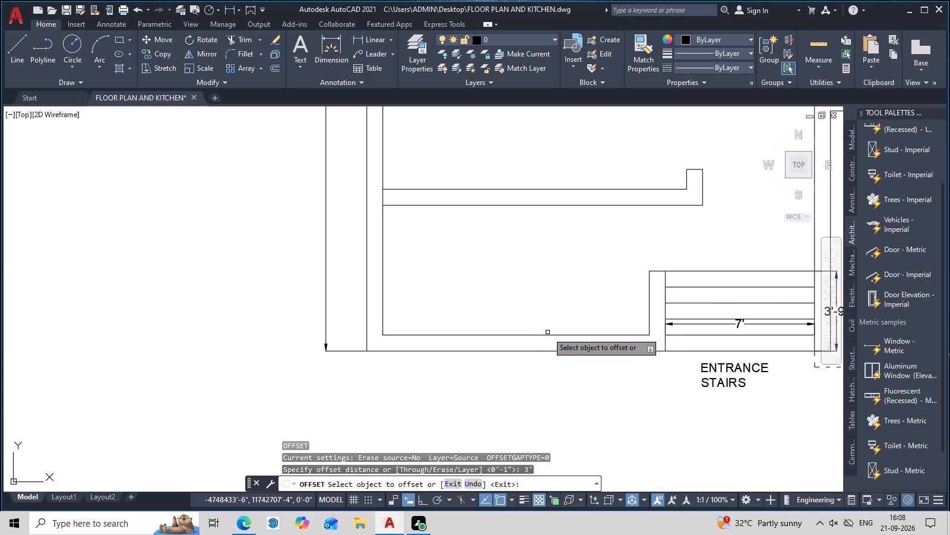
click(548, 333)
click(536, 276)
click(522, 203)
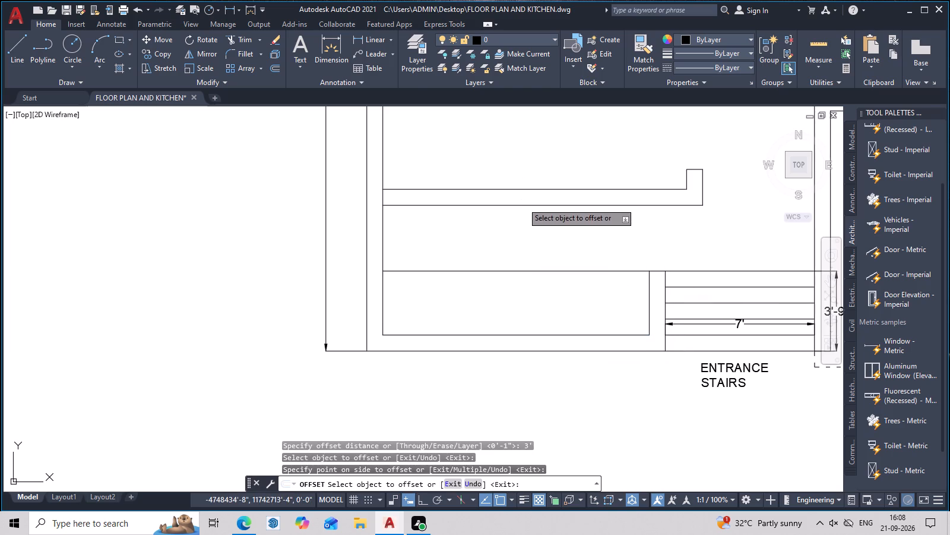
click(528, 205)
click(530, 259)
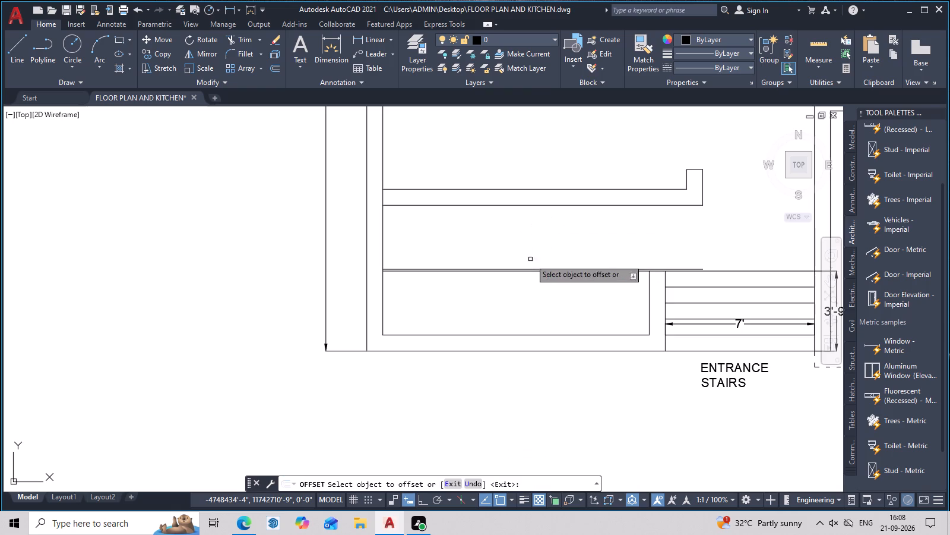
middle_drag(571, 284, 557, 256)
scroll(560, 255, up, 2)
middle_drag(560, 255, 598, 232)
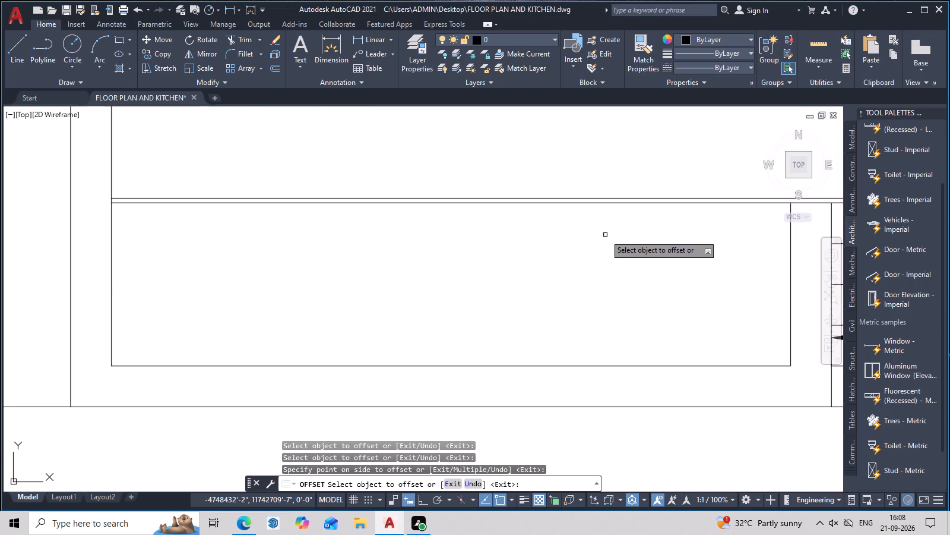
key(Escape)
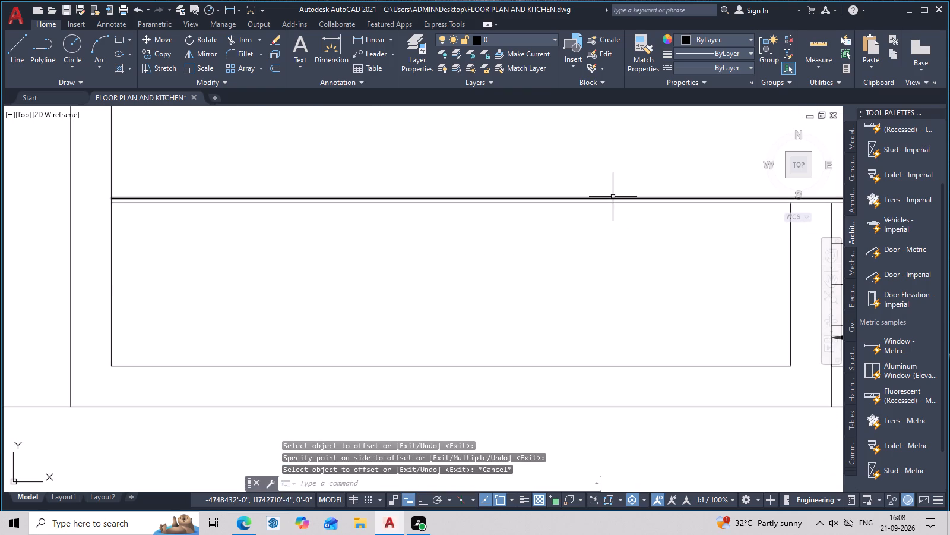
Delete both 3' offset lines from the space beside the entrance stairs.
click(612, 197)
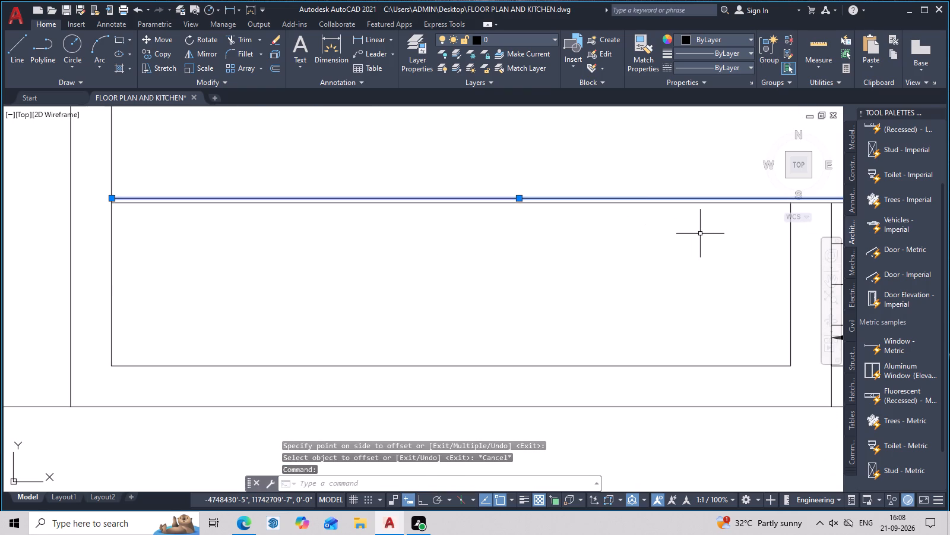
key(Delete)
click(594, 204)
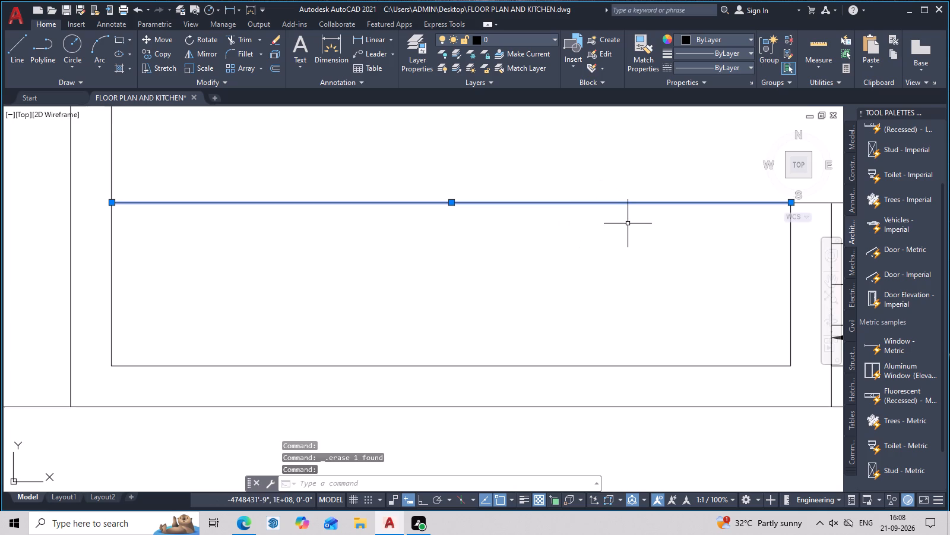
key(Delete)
Draw a horizontal line about 7.5' long into the space beside the stairs, starting midway between the outer wall's two inner corners.
scroll(549, 224, down, 3)
middle_drag(559, 235, 586, 253)
text(L M2P)
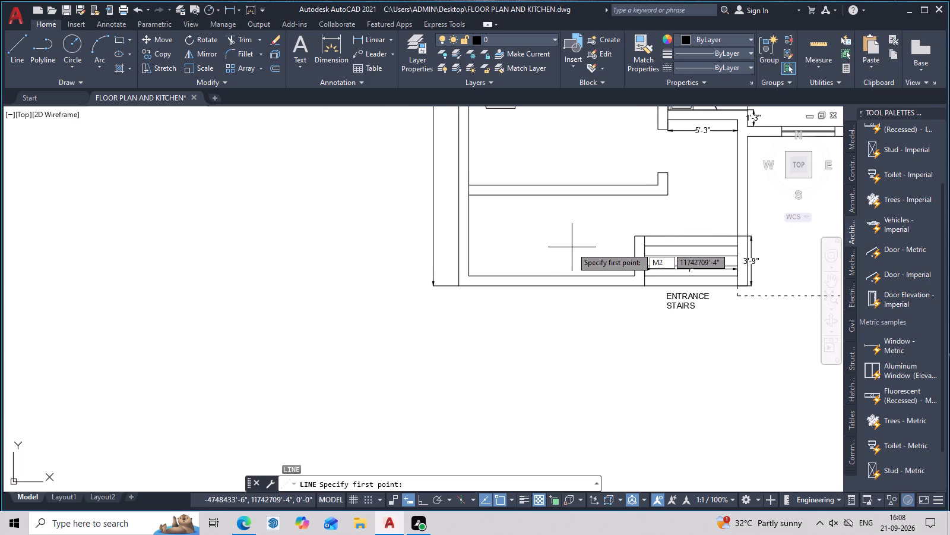
key(space)
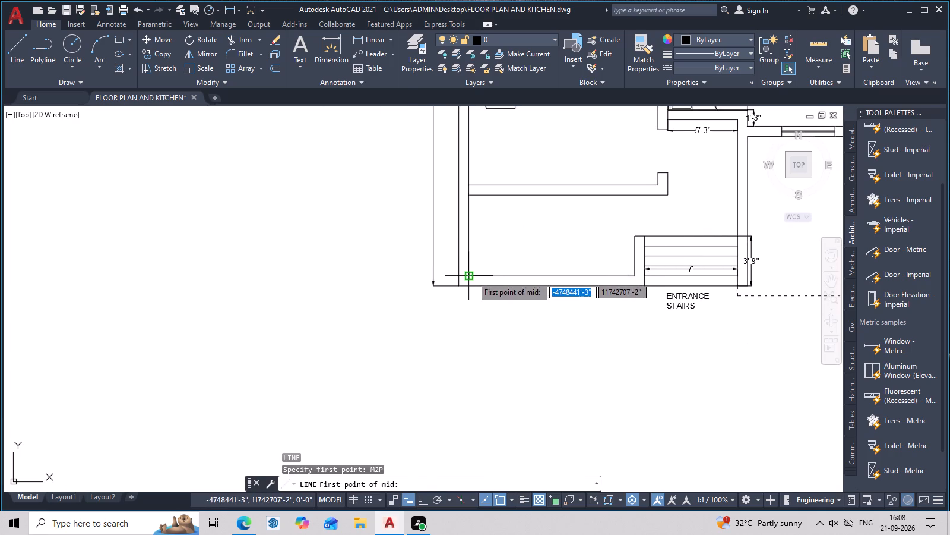
click(472, 277)
click(470, 197)
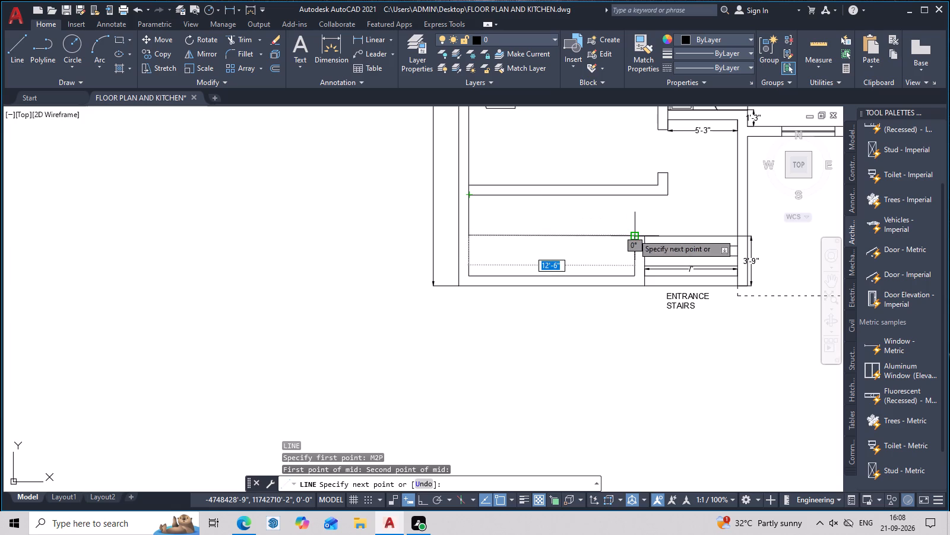
click(569, 237)
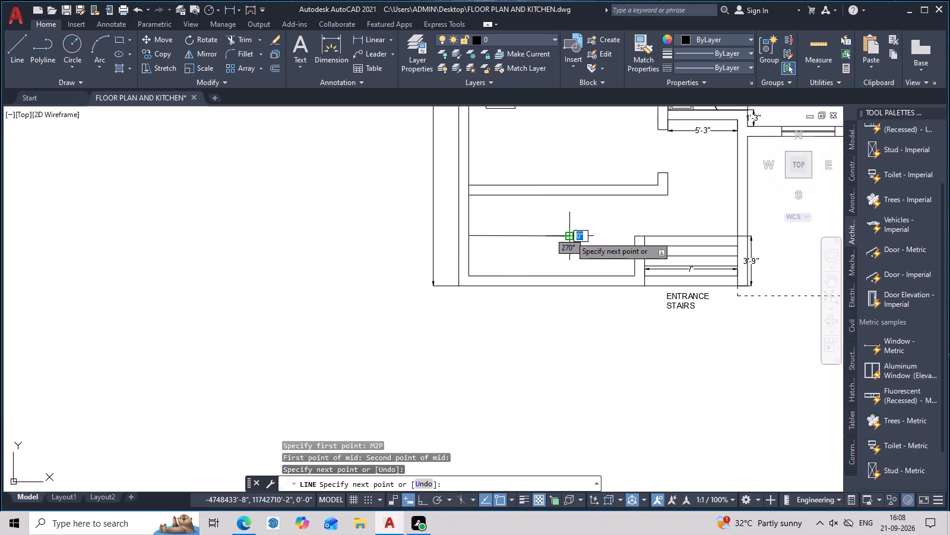
key(Escape)
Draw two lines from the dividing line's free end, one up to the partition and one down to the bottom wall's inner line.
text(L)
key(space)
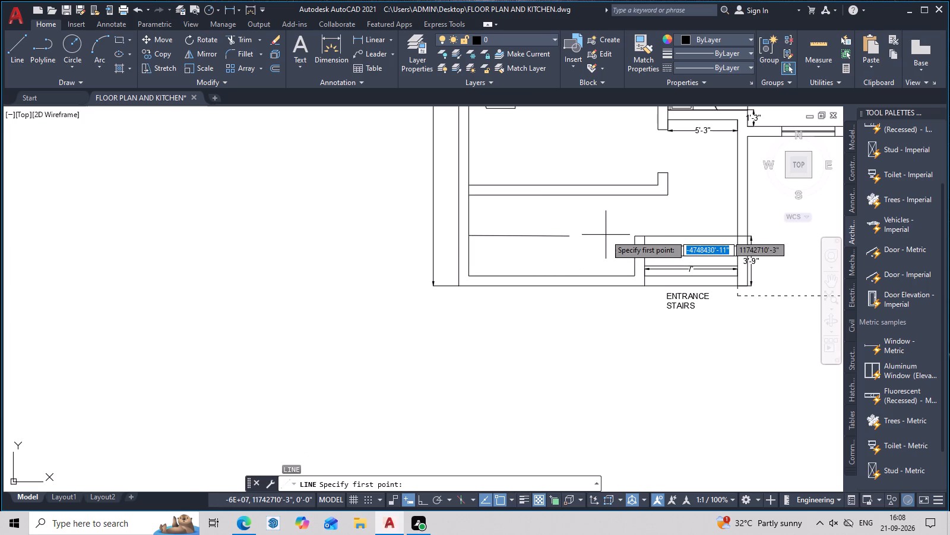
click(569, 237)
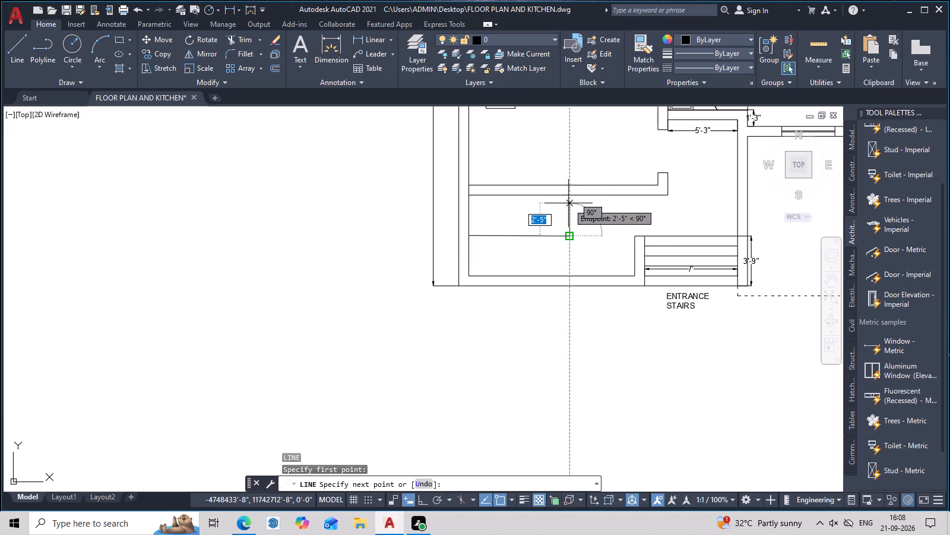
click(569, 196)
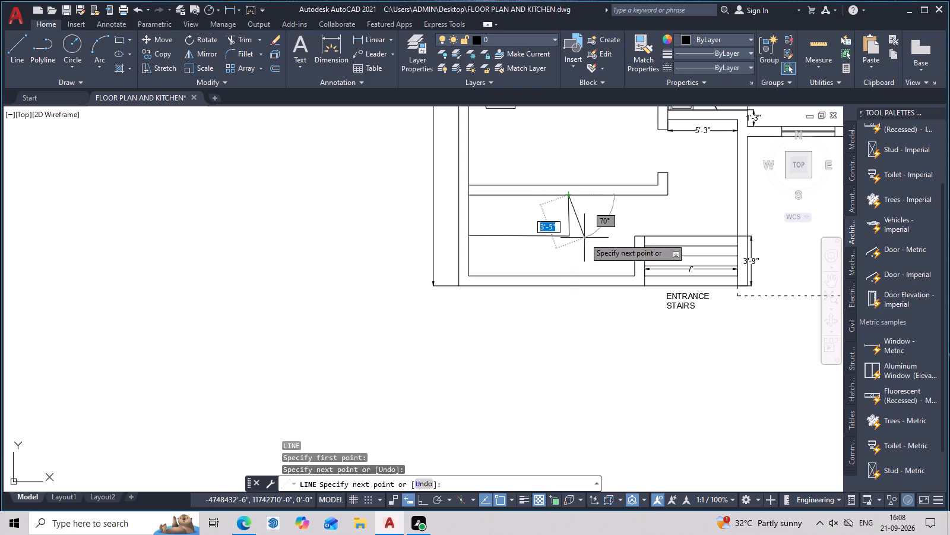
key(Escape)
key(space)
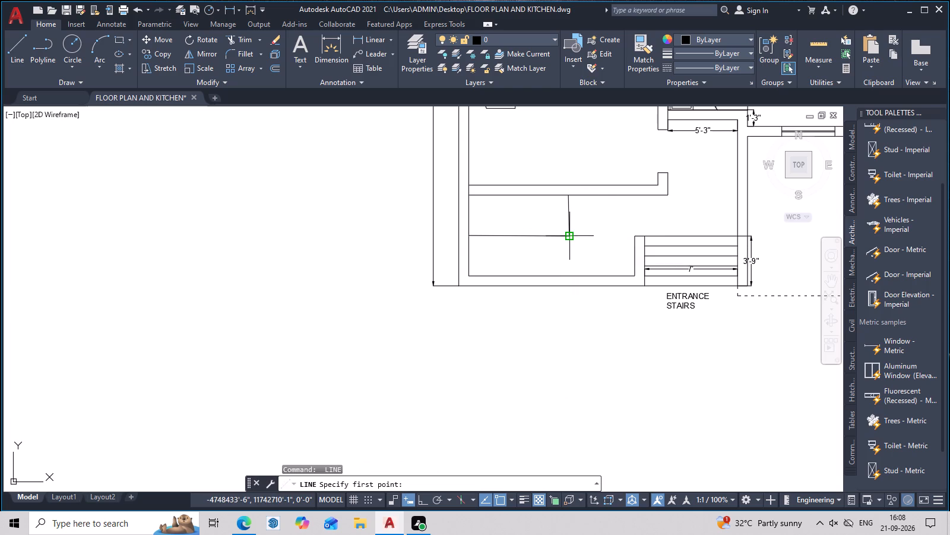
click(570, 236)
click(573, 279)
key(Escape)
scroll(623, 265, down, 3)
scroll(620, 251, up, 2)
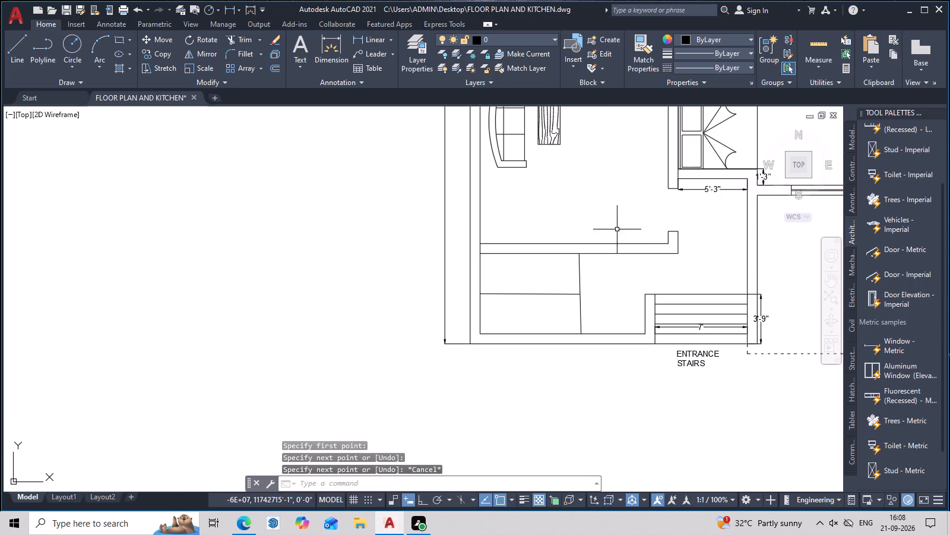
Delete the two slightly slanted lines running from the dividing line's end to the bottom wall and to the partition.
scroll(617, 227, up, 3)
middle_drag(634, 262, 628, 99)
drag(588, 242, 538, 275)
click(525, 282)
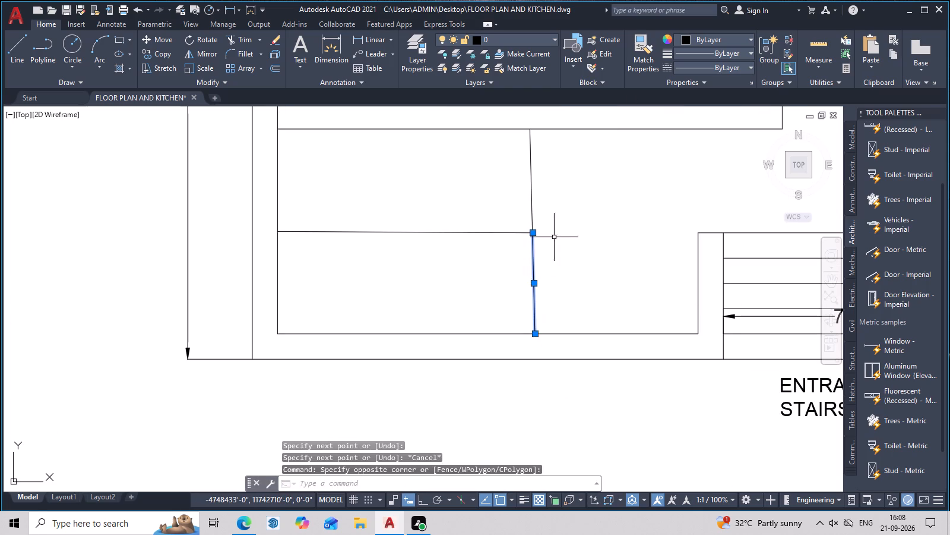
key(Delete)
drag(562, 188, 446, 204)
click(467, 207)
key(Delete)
Draw two straight vertical lines about 3' long from the dividing line's free end, one up to the partition and one down to the bottom wall.
scroll(561, 223, down, 2)
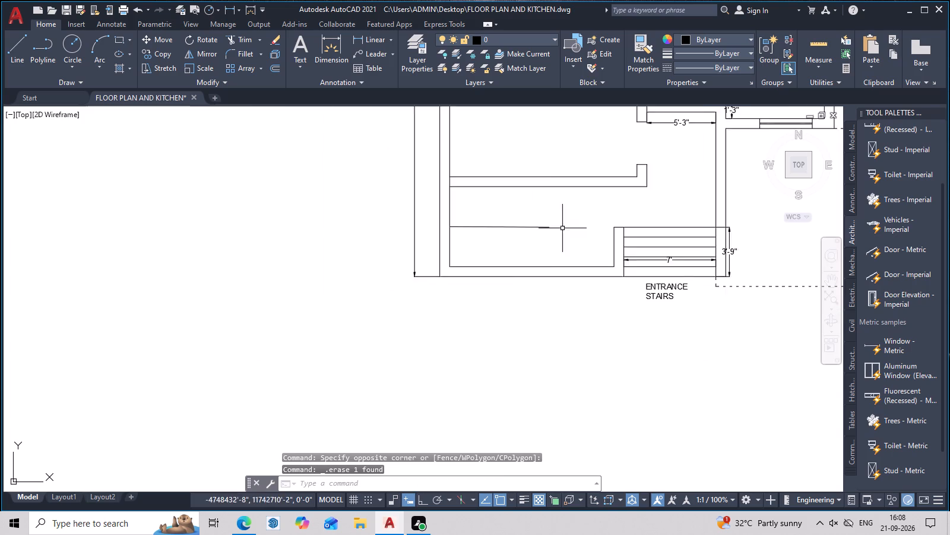
middle_drag(584, 231, 688, 231)
text(L)
key(space)
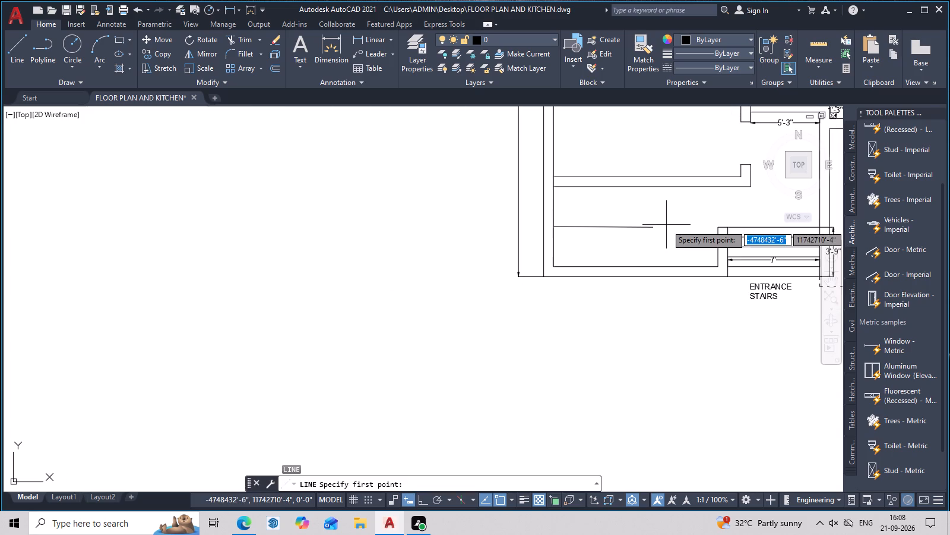
click(651, 229)
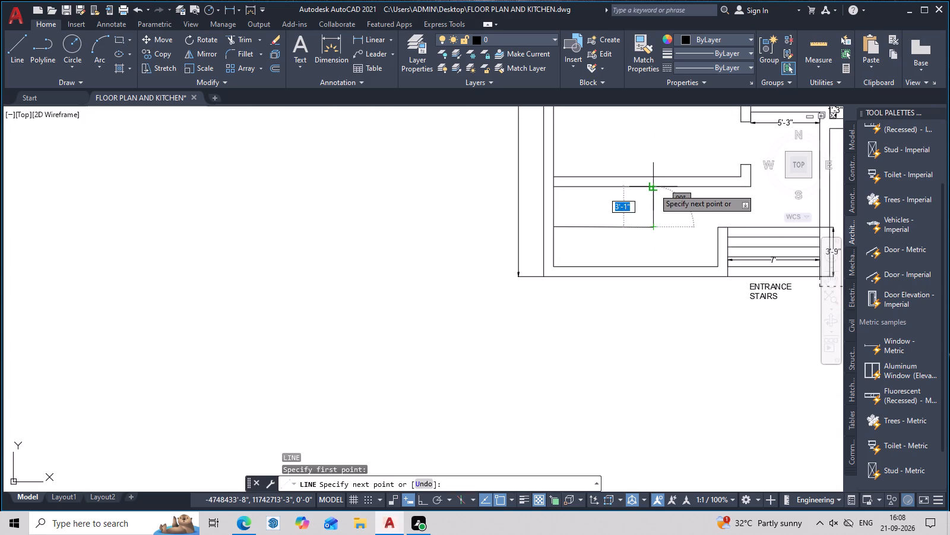
click(654, 188)
key(space)
key(space)
click(654, 224)
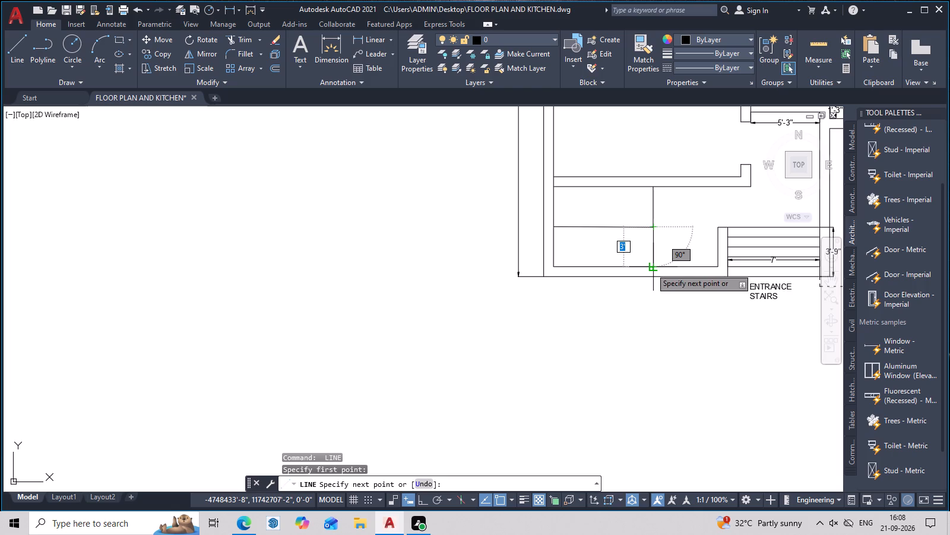
key(F8)
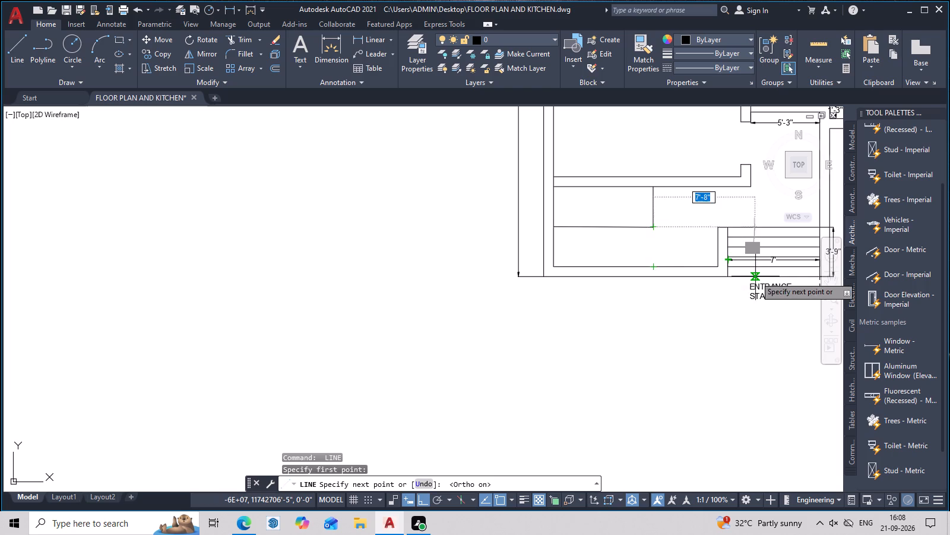
key(F8)
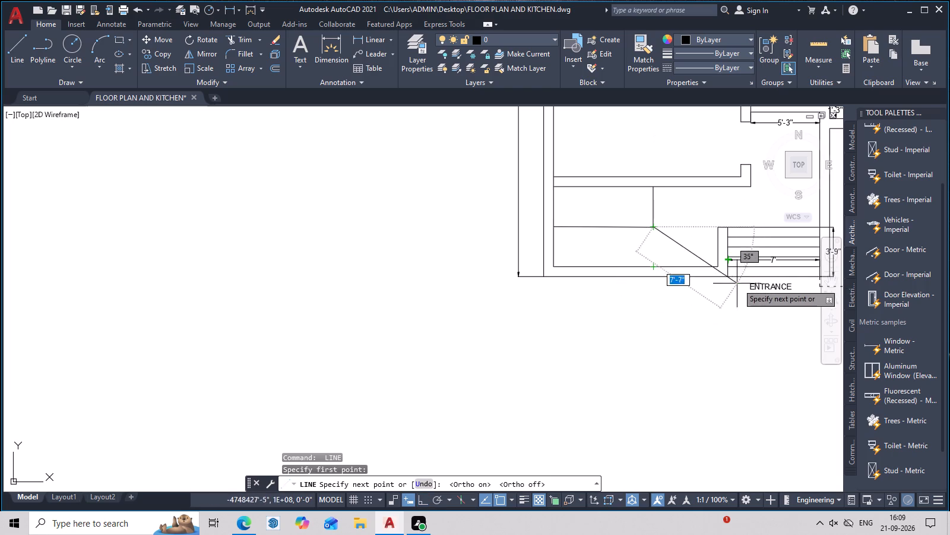
key(F8)
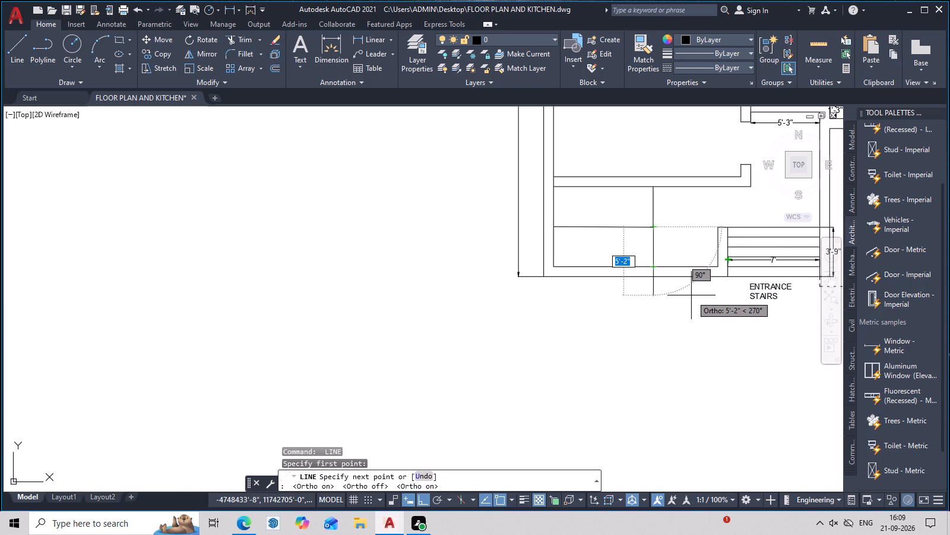
click(654, 265)
key(space)
key(Escape)
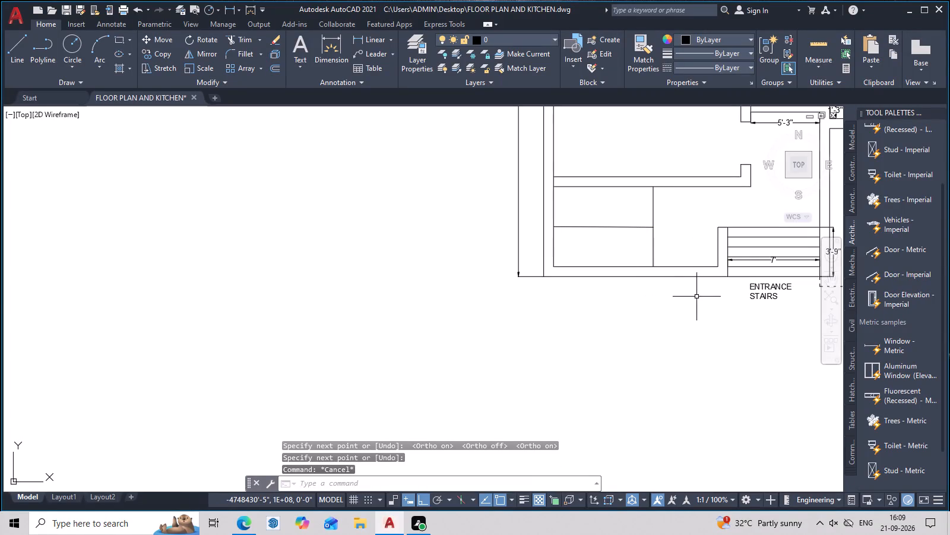
Offset the upper vertical line four times at 10" spacing toward the outer side wall to form stair treads.
key(o)
key(space)
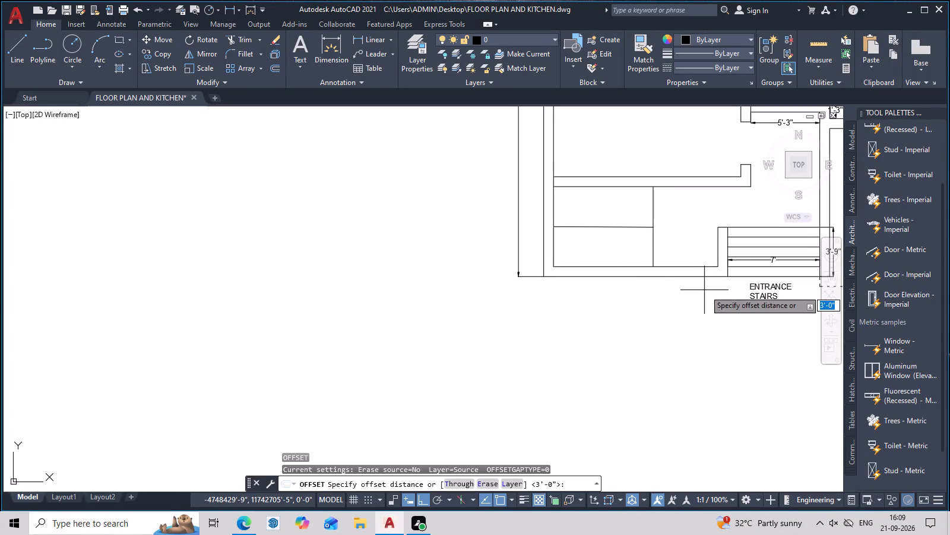
key(1)
key(0)
key(space)
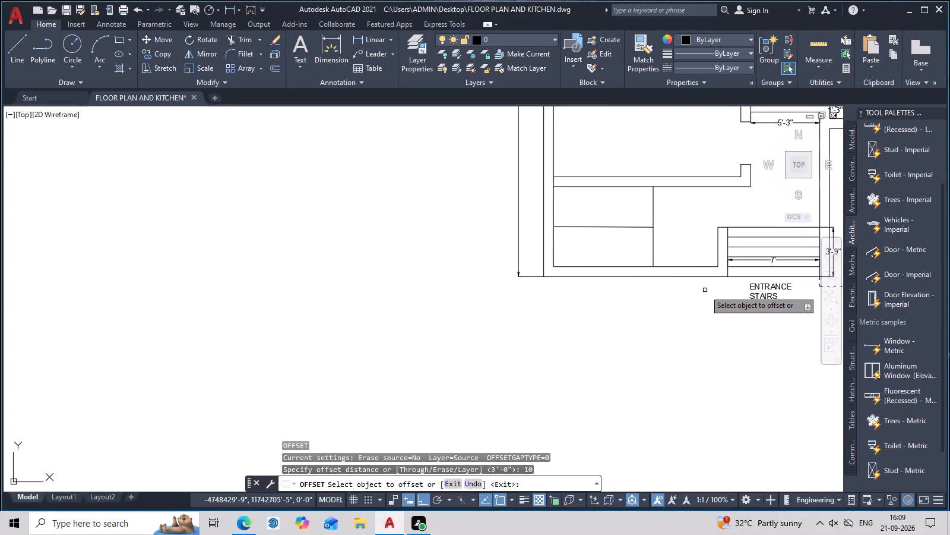
scroll(638, 195, up, 1)
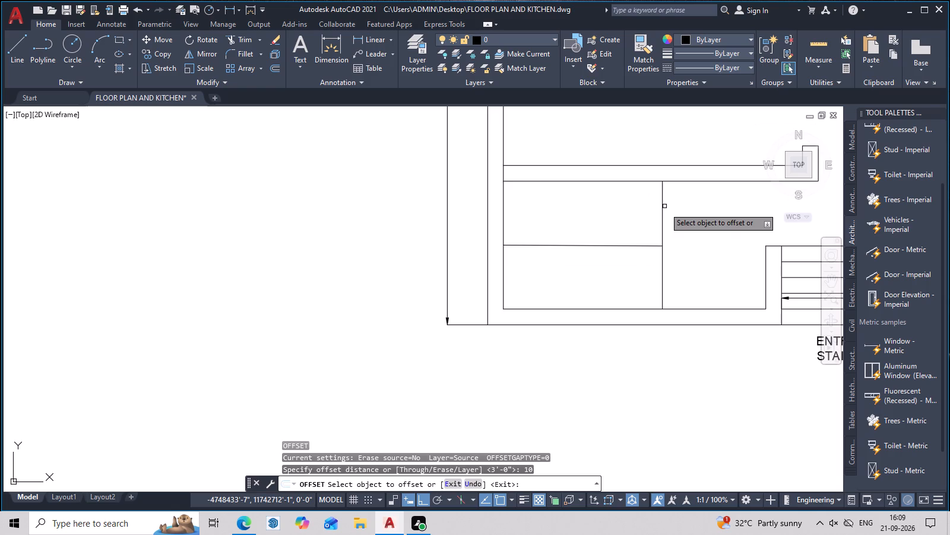
click(663, 208)
click(621, 209)
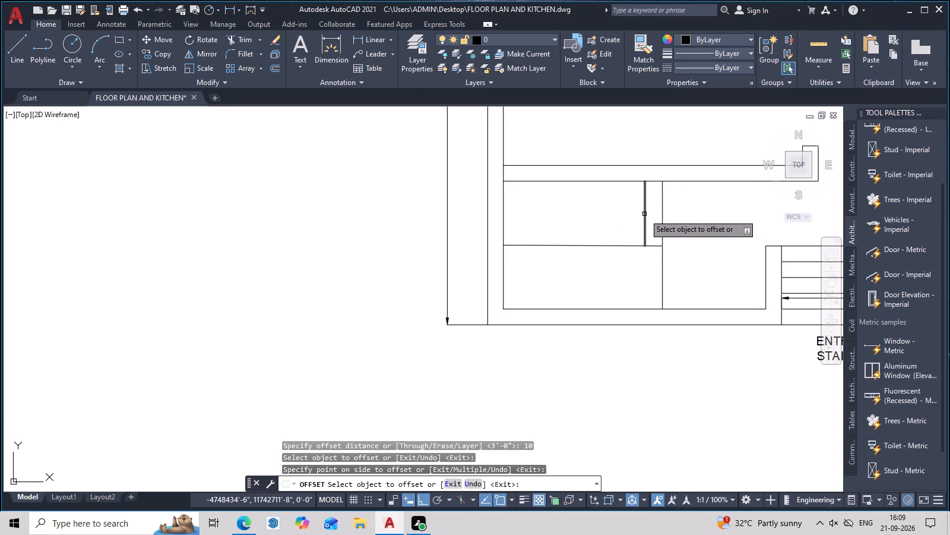
click(644, 214)
click(574, 214)
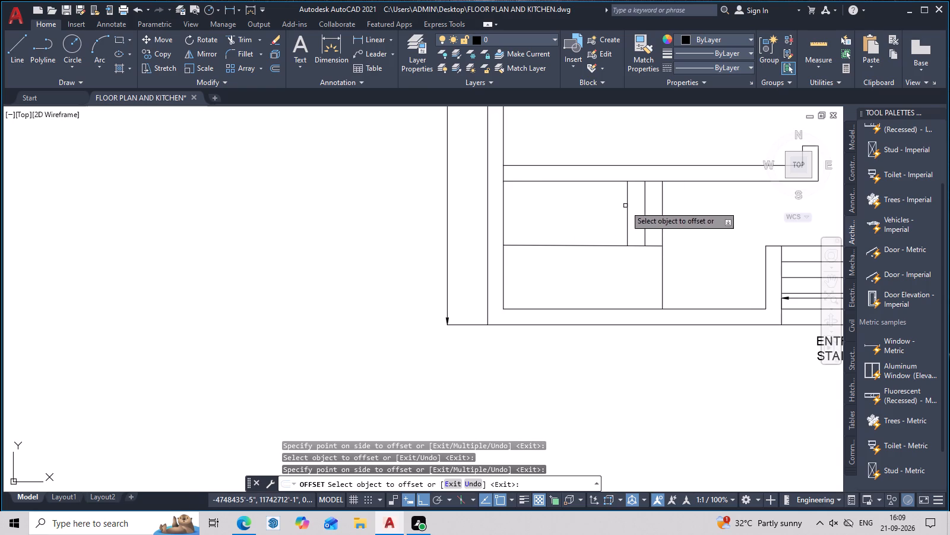
click(628, 203)
click(579, 207)
click(610, 207)
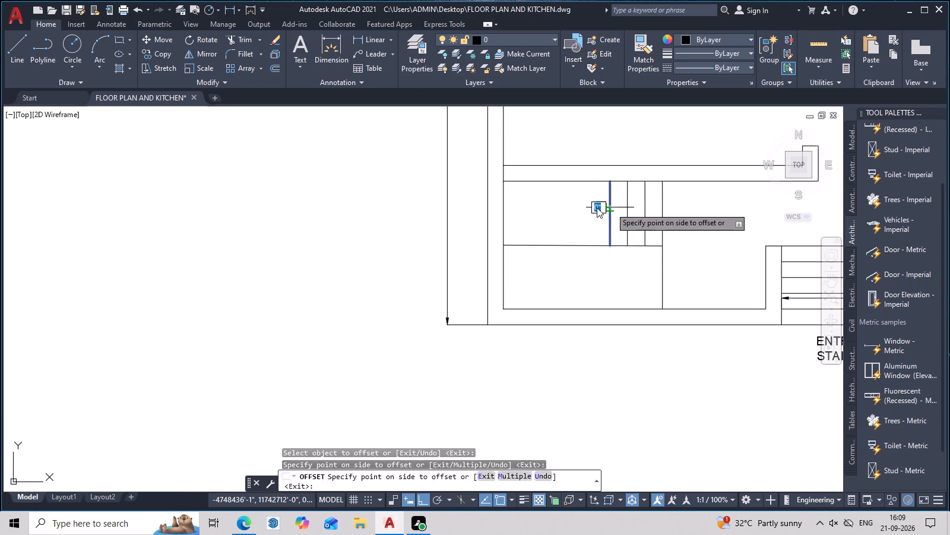
click(575, 209)
Offset the lower vertical line four times at 10" spacing toward the outer side wall, matching the upper treads.
click(664, 263)
click(622, 269)
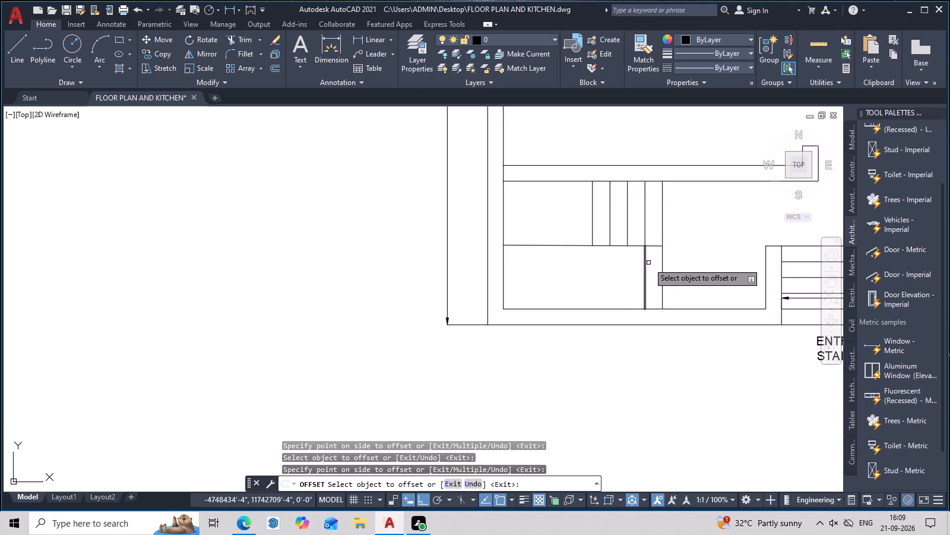
click(646, 264)
click(581, 273)
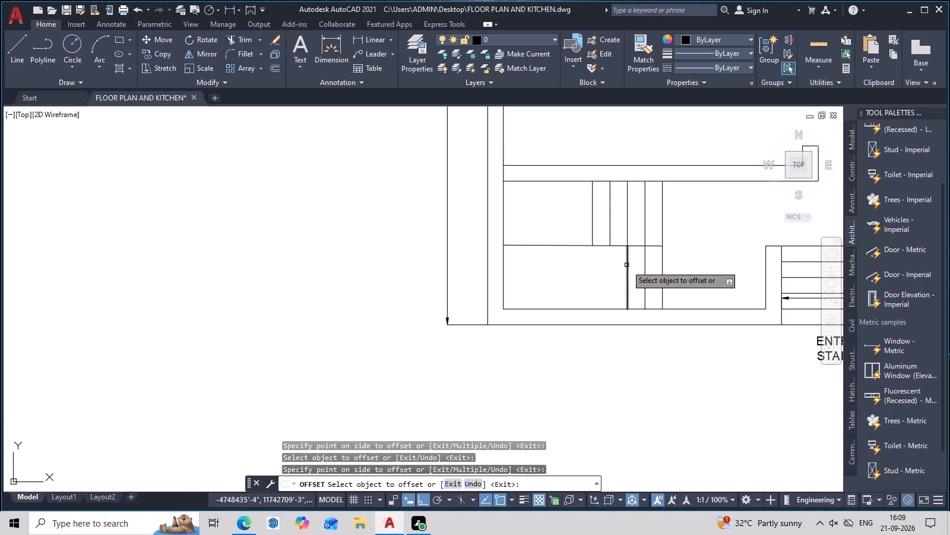
click(627, 265)
click(605, 270)
click(610, 269)
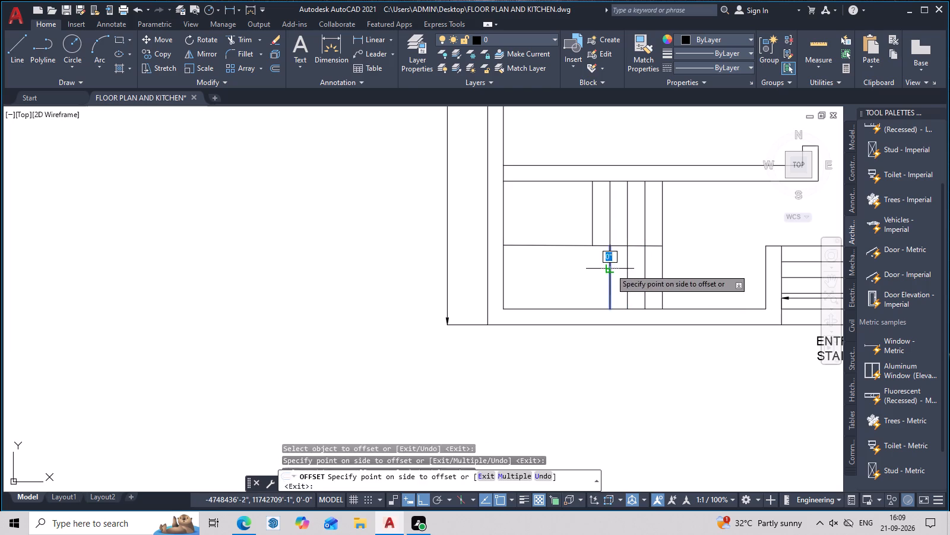
click(592, 272)
Offset the last tread line of both the upper and lower flights by another 10" toward the outer side wall.
scroll(610, 270, down, 2)
middle_drag(640, 271, 674, 290)
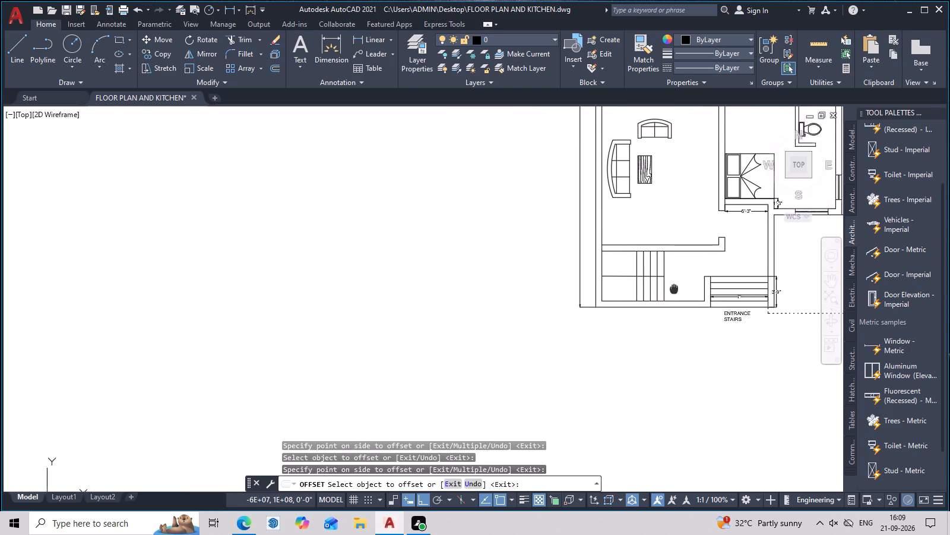
middle_drag(674, 290, 674, 294)
scroll(641, 277, up, 2)
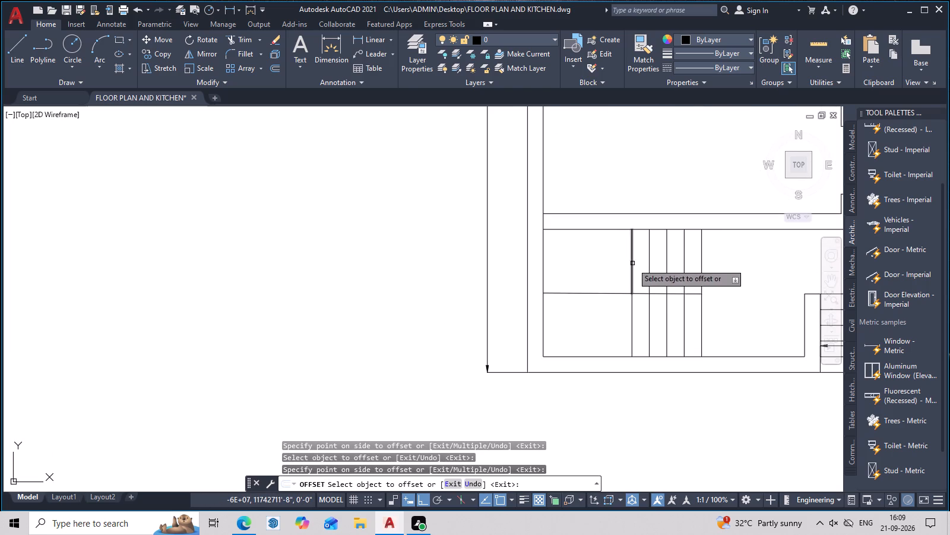
click(632, 263)
click(587, 270)
click(631, 320)
click(607, 327)
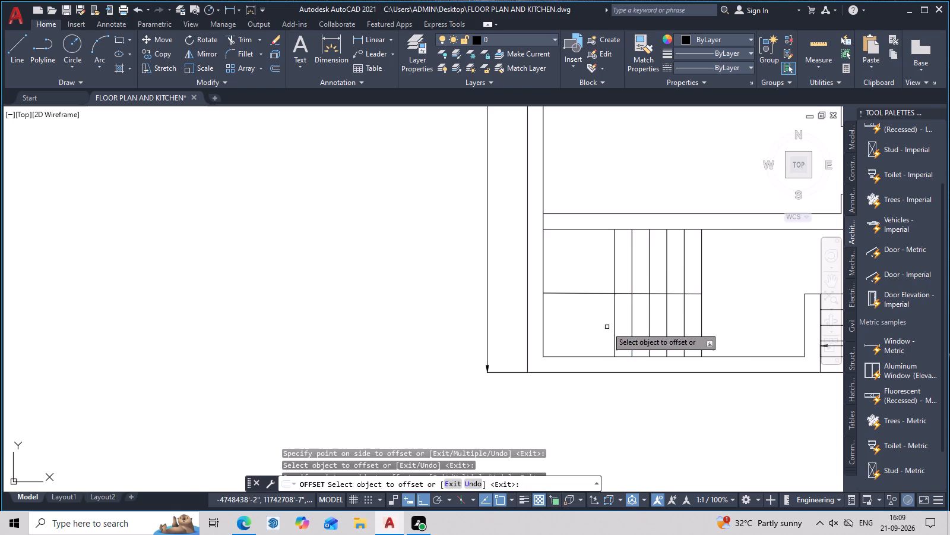
scroll(746, 318, down, 2)
middle_drag(745, 318, 640, 301)
scroll(640, 298, up, 3)
middle_drag(644, 297, 714, 285)
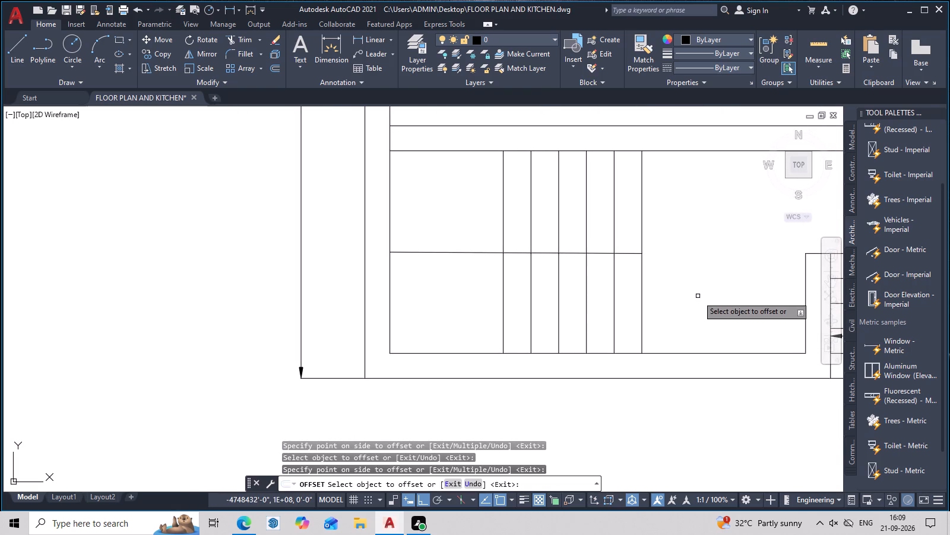
key(Escape)
Draw one horizontal line across the lower flight's treads and another across the upper flight's treads, each extending past both end treads.
key(l)
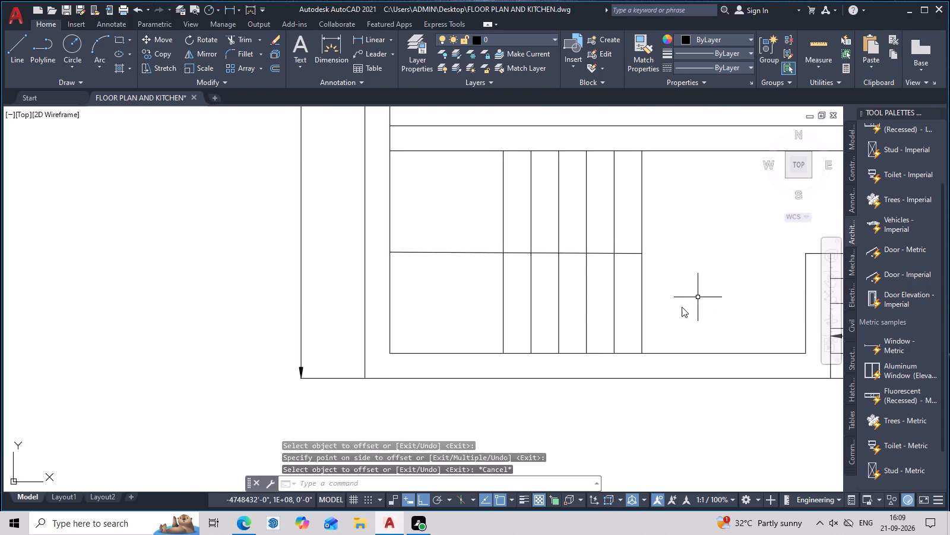
key(space)
click(667, 304)
click(482, 305)
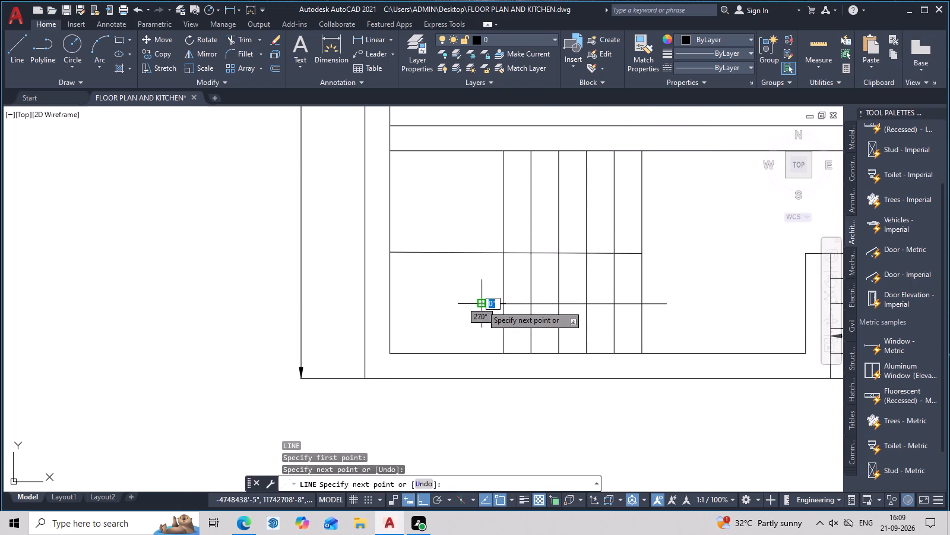
key(space)
key(space)
click(484, 206)
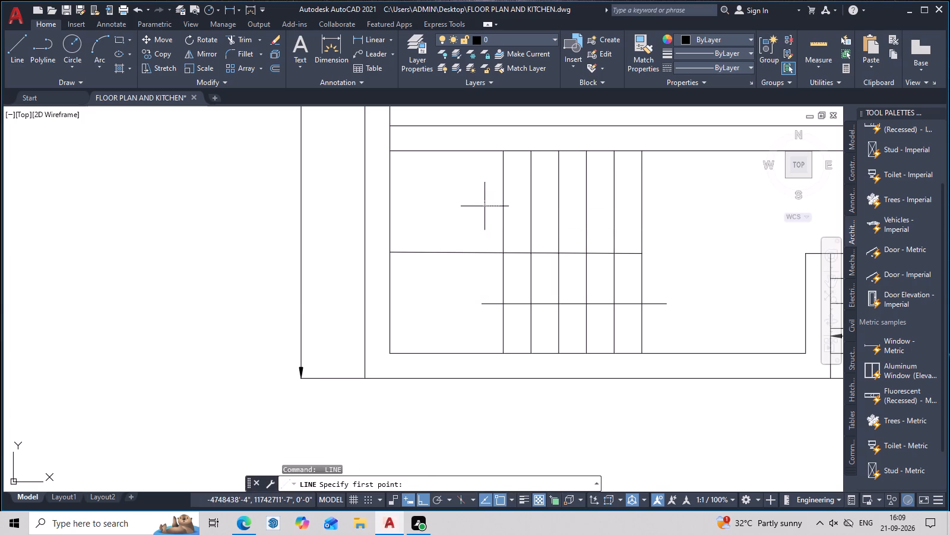
click(659, 210)
key(space)
Draw a short slanted arrowhead stroke from the outer-wall end of the lower flight's direction line, reaching about 5" back toward the treads.
middle_drag(710, 256, 707, 192)
scroll(635, 244, up, 2)
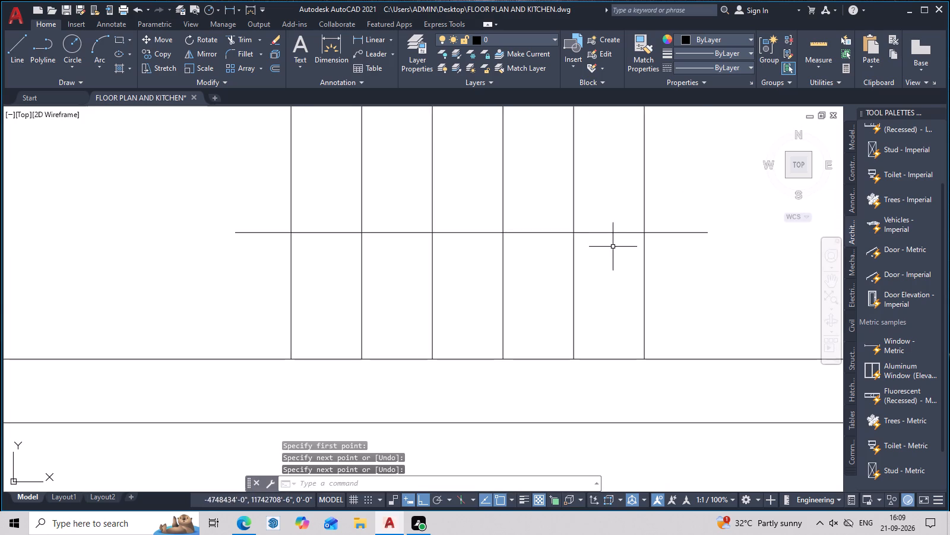
middle_drag(619, 255, 714, 302)
scroll(397, 270, down, 2)
middle_drag(393, 274, 504, 270)
scroll(495, 273, up, 2)
middle_drag(477, 284, 488, 265)
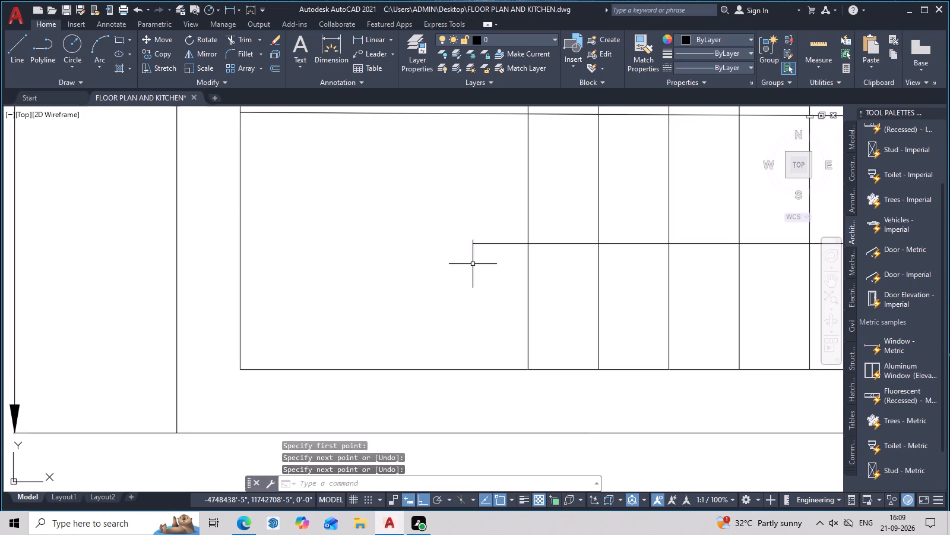
text(L)
key(space)
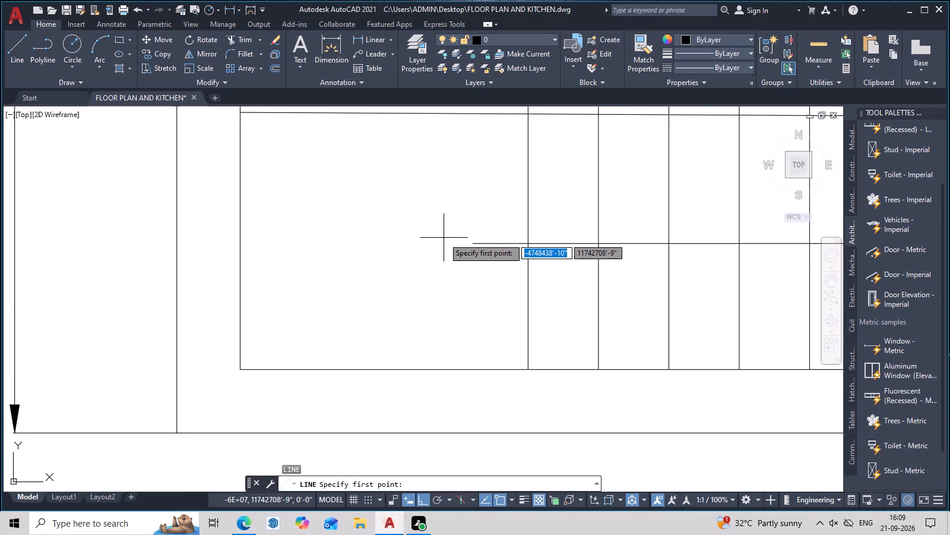
scroll(432, 242, up, 1)
middle_drag(490, 253, 424, 253)
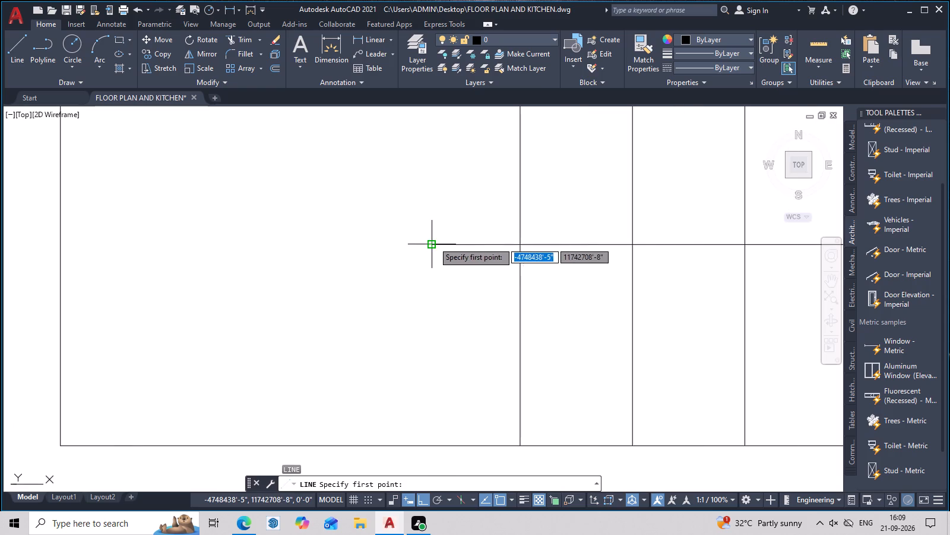
click(433, 242)
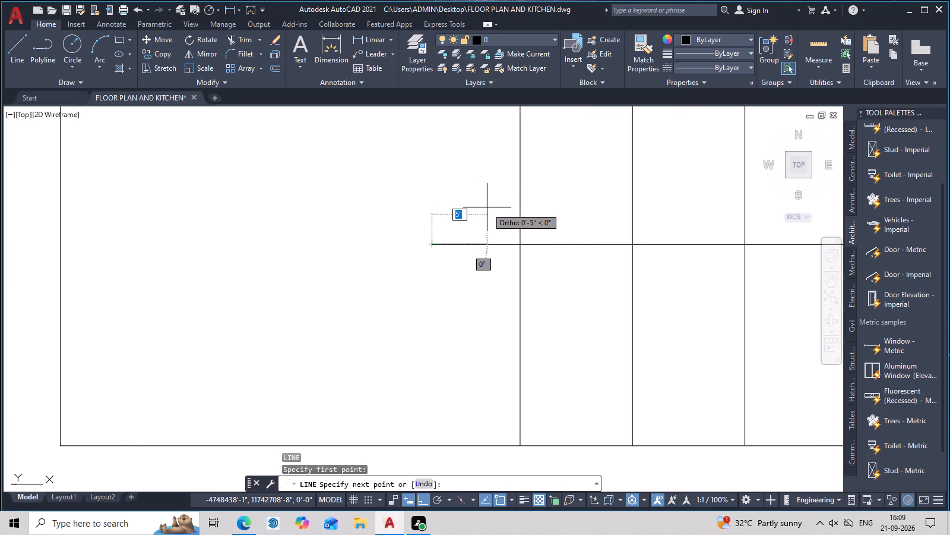
key(F8)
click(487, 207)
key(space)
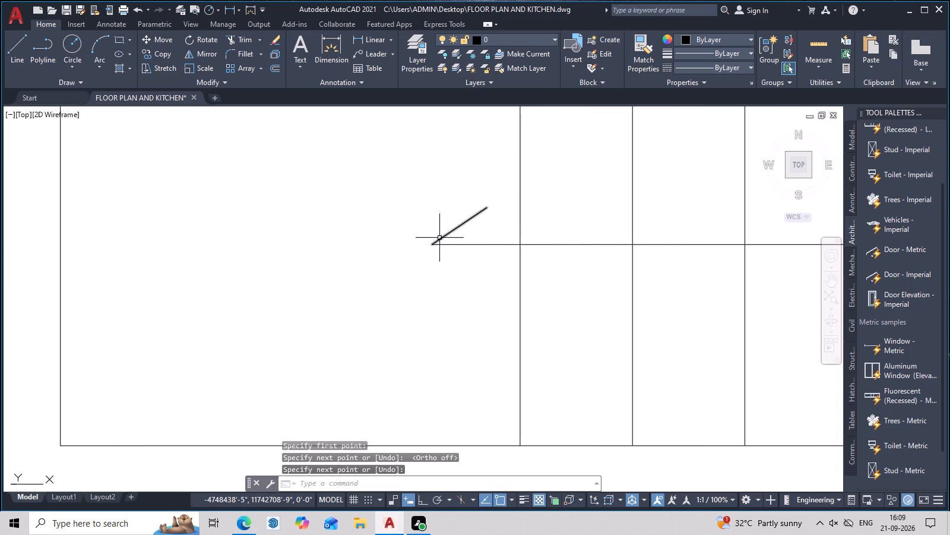
Mirror the slanted stroke about the lower direction line, keeping the original, to complete the arrowhead.
click(446, 235)
text(MI)
key(space)
click(429, 246)
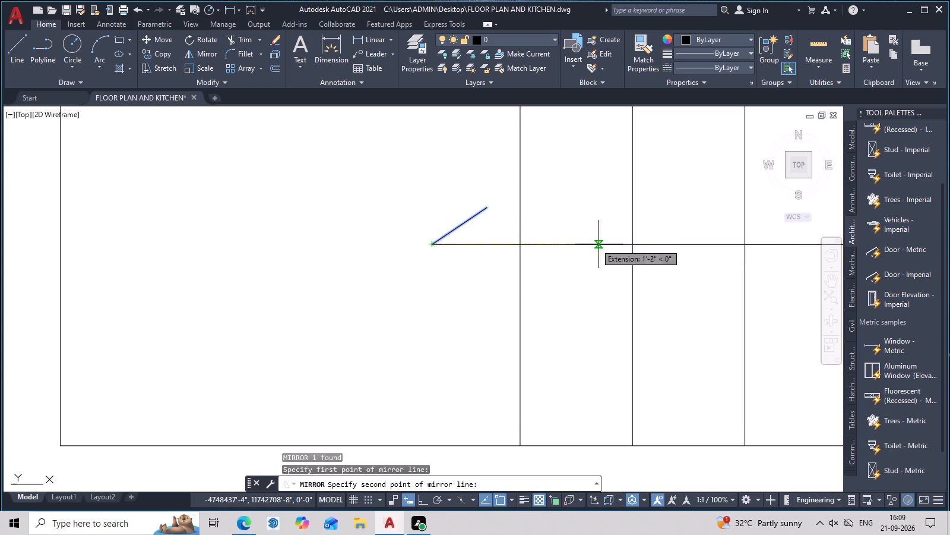
click(638, 244)
drag(659, 289, 638, 244)
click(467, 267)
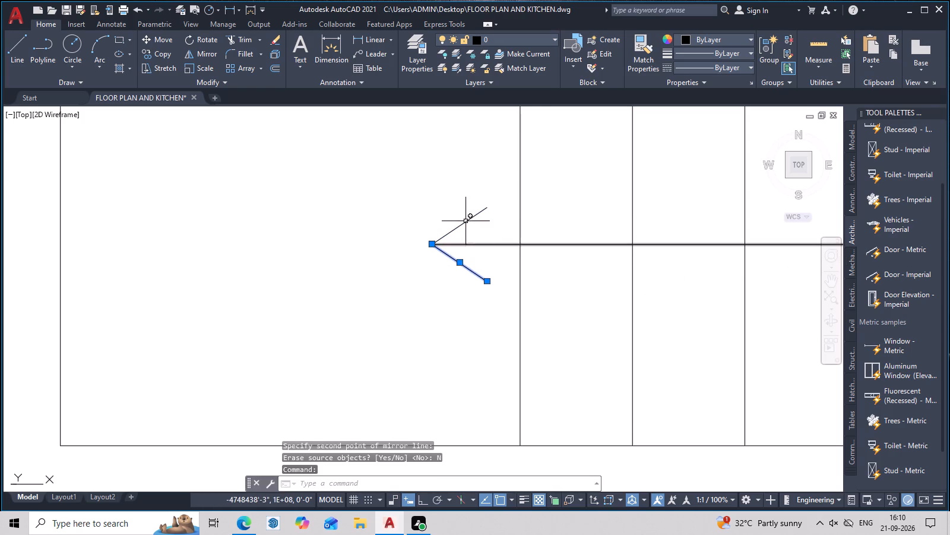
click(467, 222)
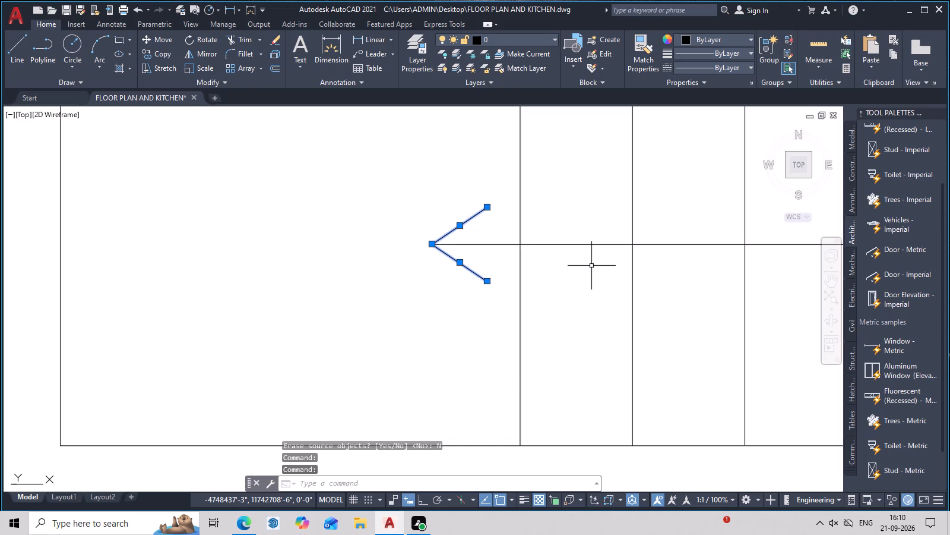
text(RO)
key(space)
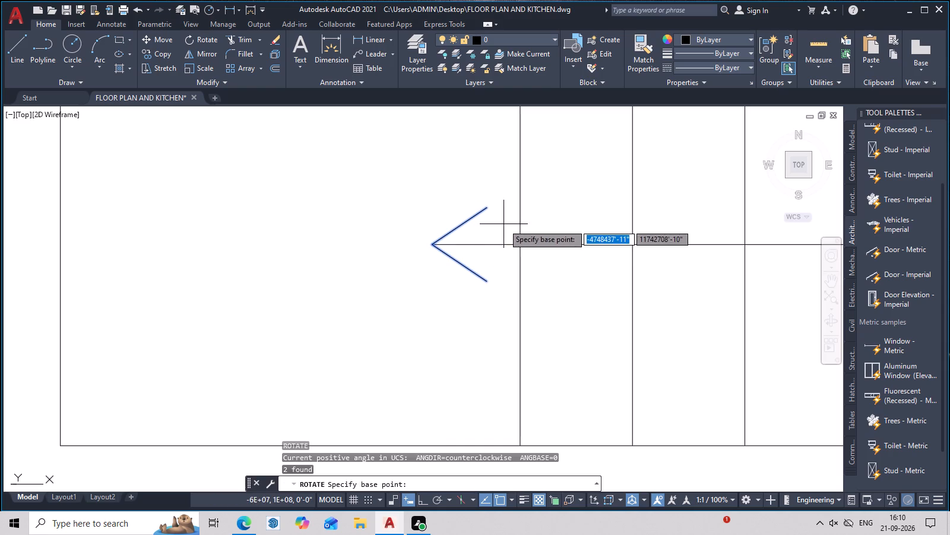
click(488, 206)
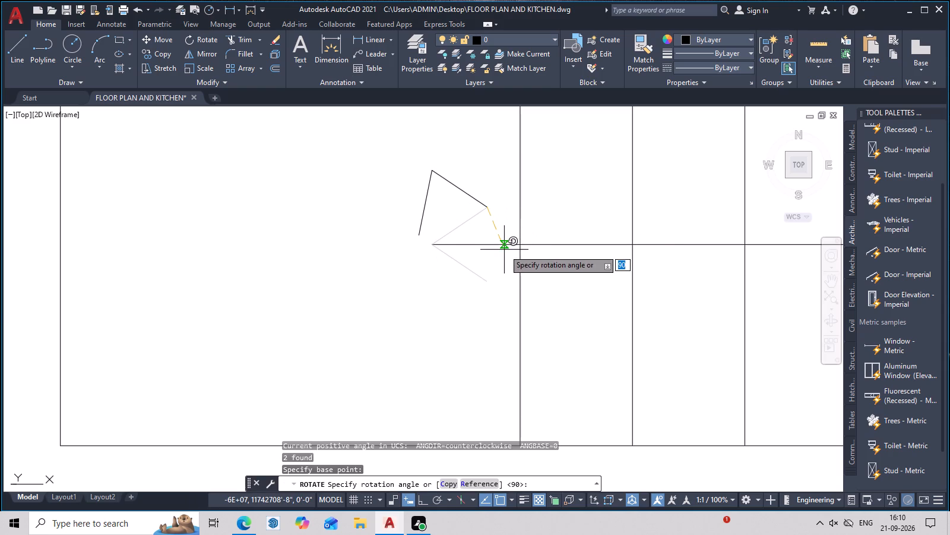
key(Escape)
Copy both arrowhead strokes from their tip to the empty landing area beside the lower direction line.
click(468, 269)
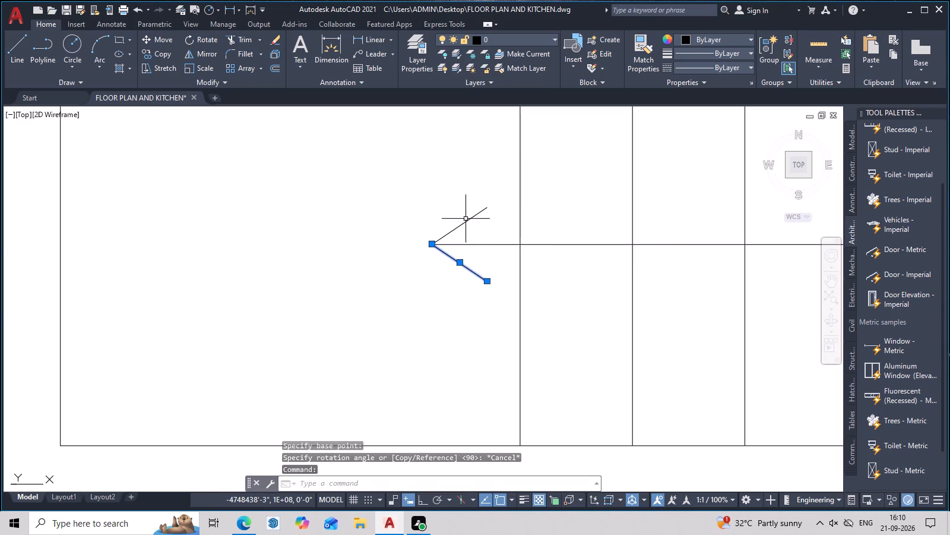
click(465, 219)
click(467, 223)
click(468, 219)
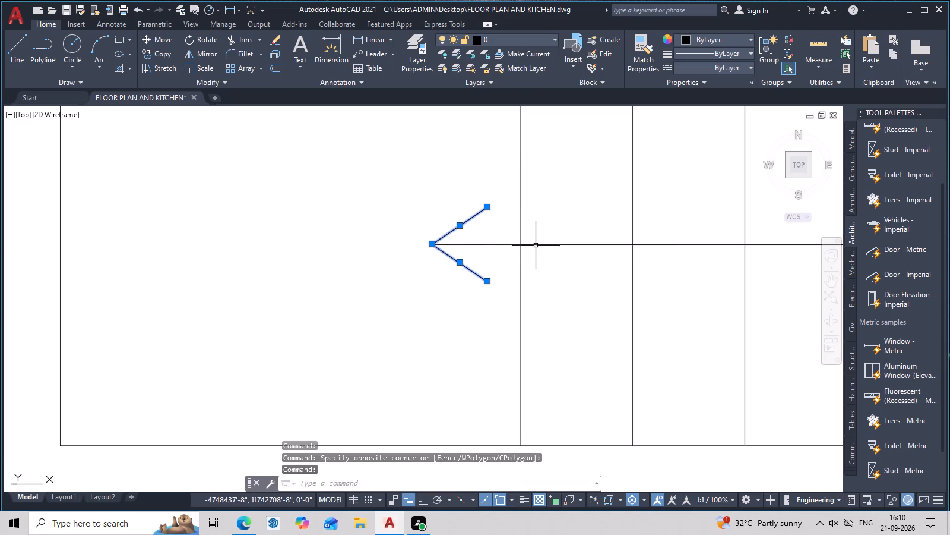
text(CO)
key(space)
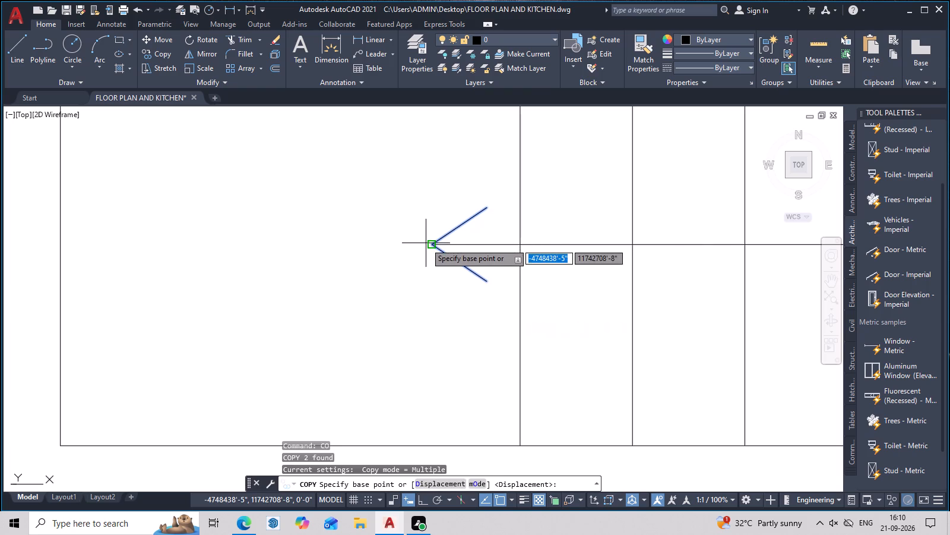
click(430, 242)
click(331, 240)
key(Escape)
Group the two strokes of the copied arrowhead.
drag(401, 181, 354, 283)
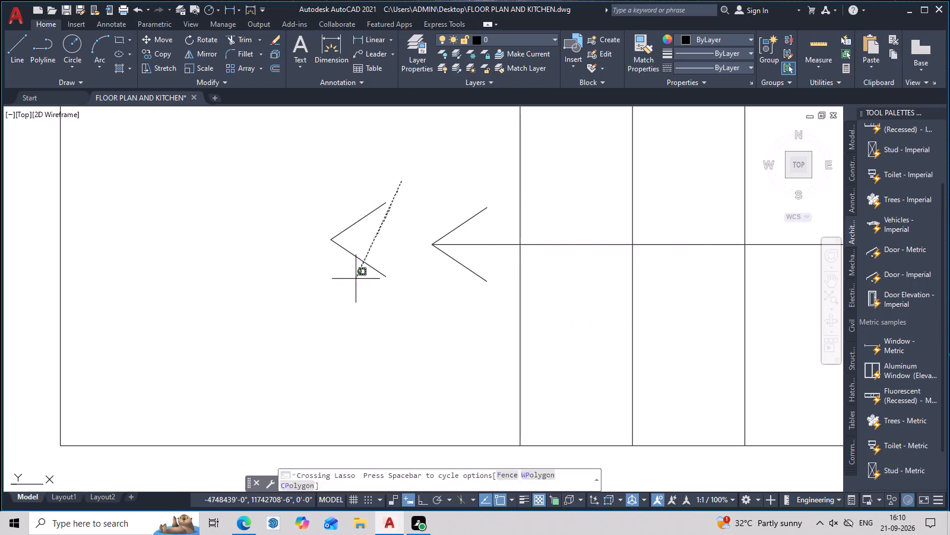
drag(354, 283, 349, 300)
drag(400, 163, 327, 280)
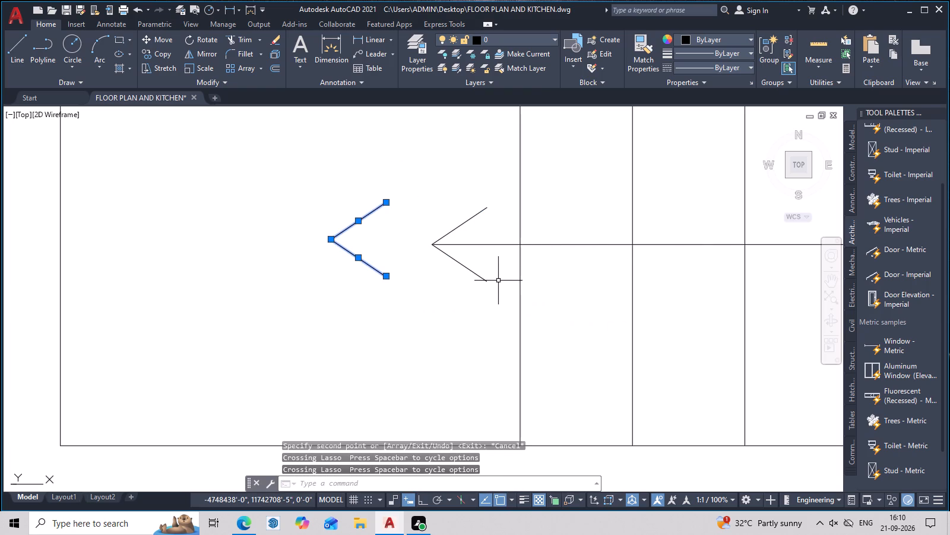
key(g)
key(space)
Rotate the grouped arrowhead 180° about its upper stroke's open end so it points toward the entrance stairs.
drag(410, 172, 315, 327)
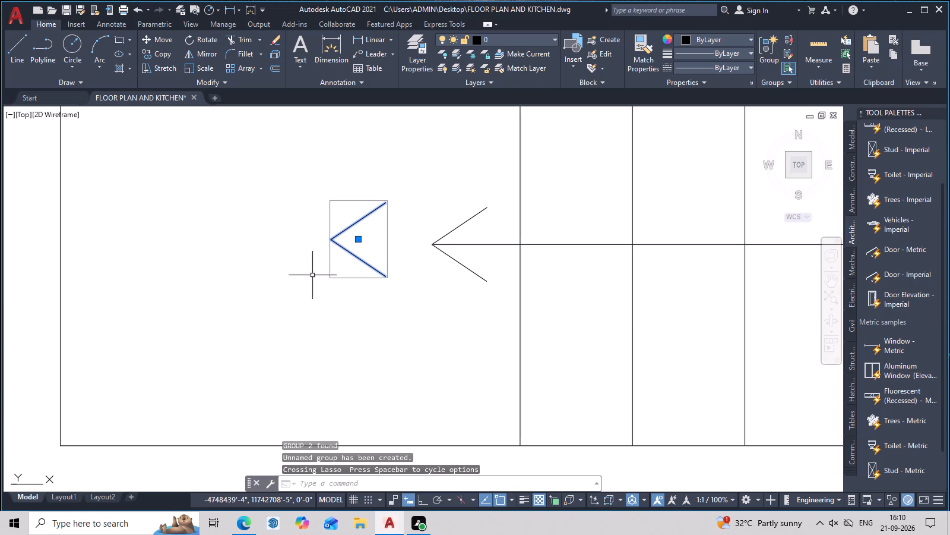
key(r)
key(o)
key(space)
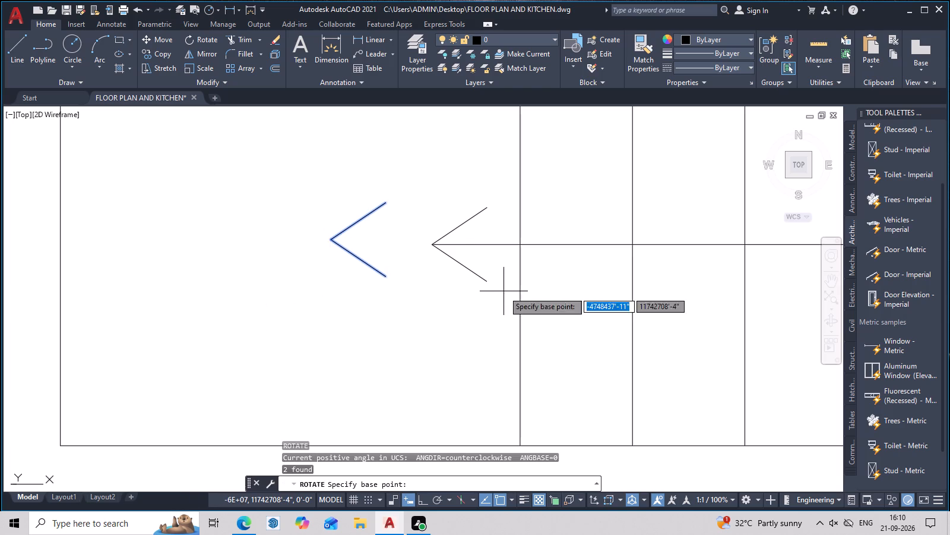
click(382, 203)
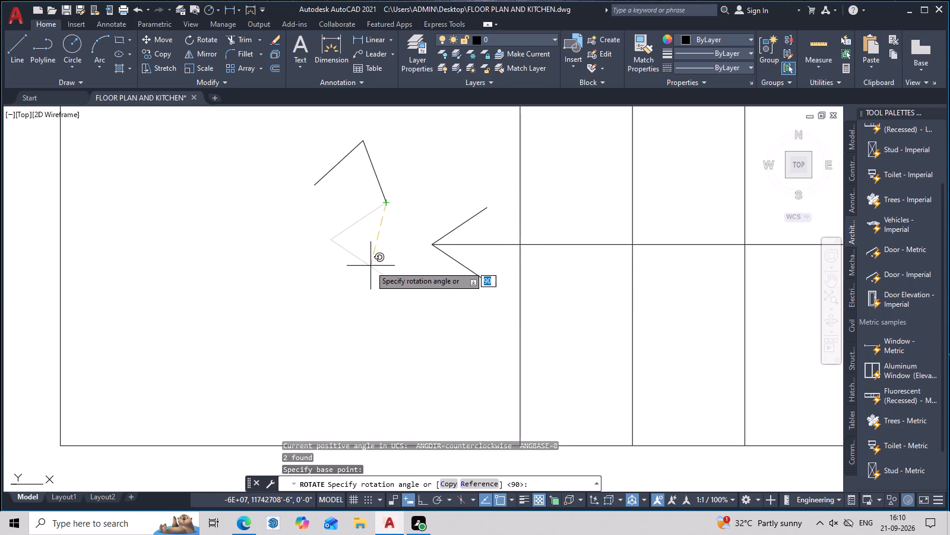
key(F8)
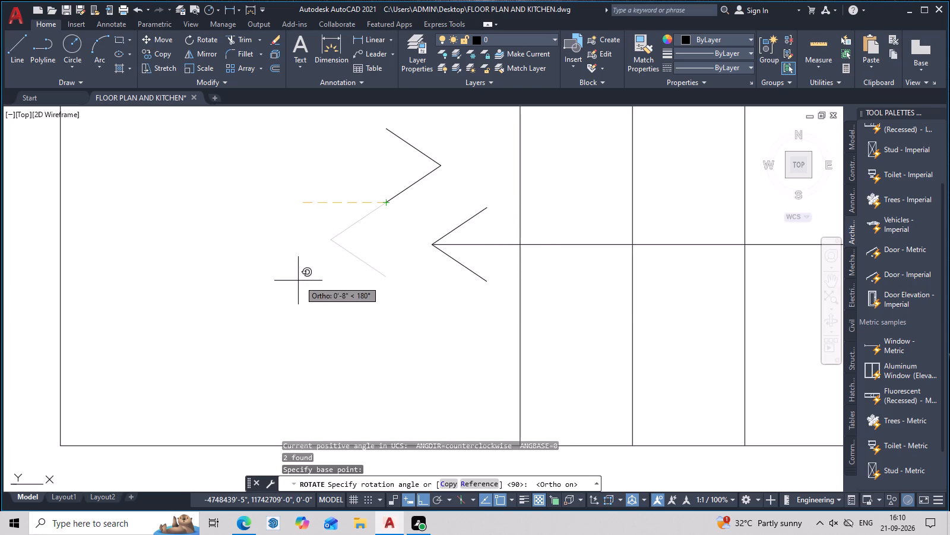
click(296, 275)
Move the rotated arrowhead by its tip onto the entrance-side end of the upper flight's direction line.
drag(428, 149, 363, 228)
click(352, 240)
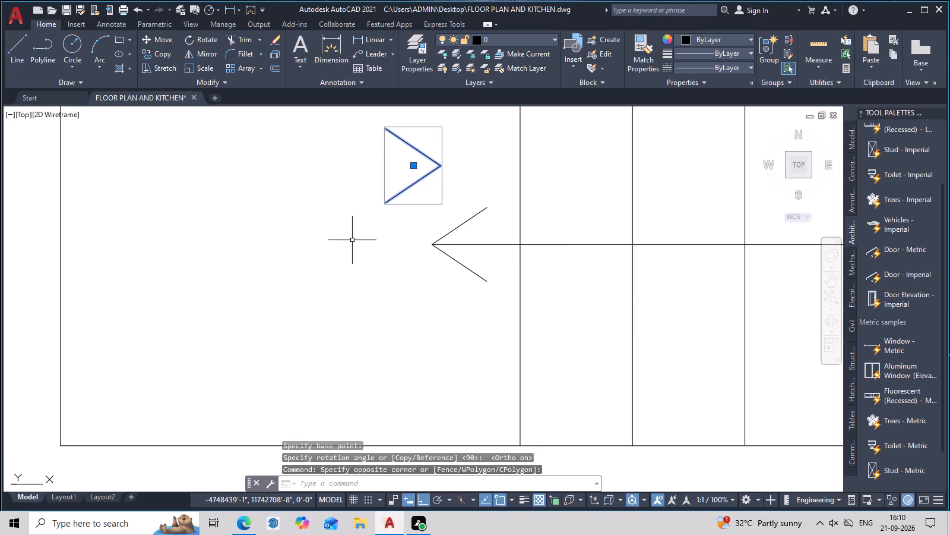
key(m)
key(space)
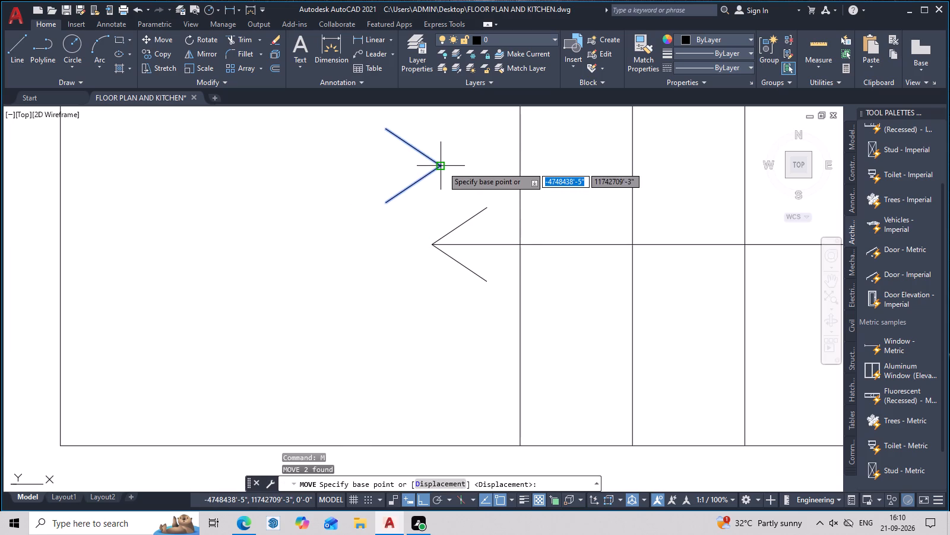
click(442, 166)
scroll(569, 174, down, 2)
middle_drag(574, 188, 334, 294)
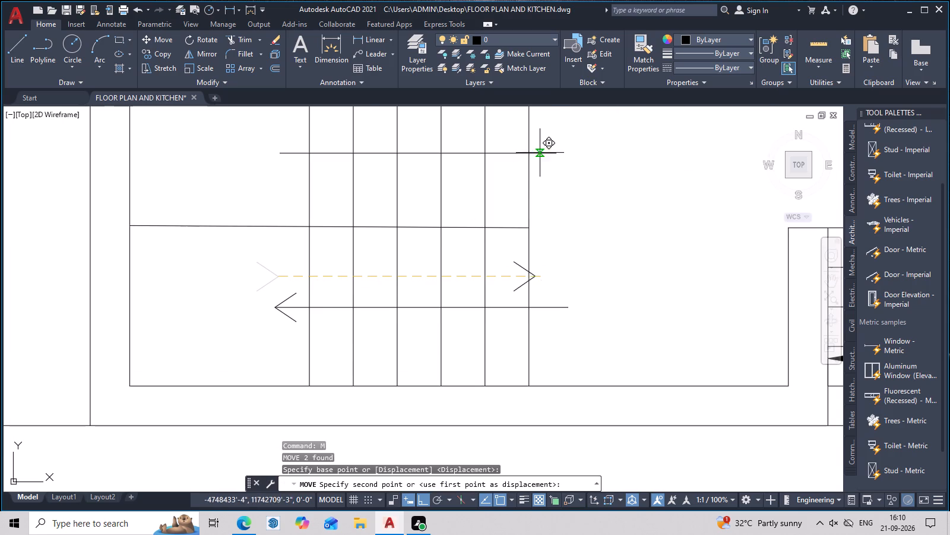
click(556, 154)
Inspect the two-flight staircase and its direction arrows in relation to the surrounding walls and entrance stairs.
scroll(578, 188, down, 3)
middle_drag(594, 221, 545, 238)
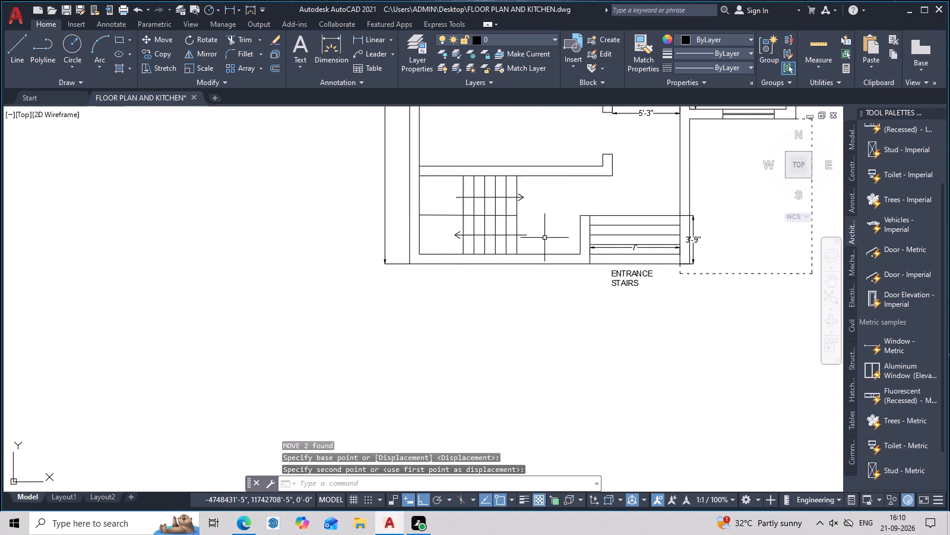
scroll(544, 238, up, 2)
middle_drag(546, 228, 635, 203)
key(Escape)
middle_drag(617, 242, 568, 315)
scroll(568, 317, down, 2)
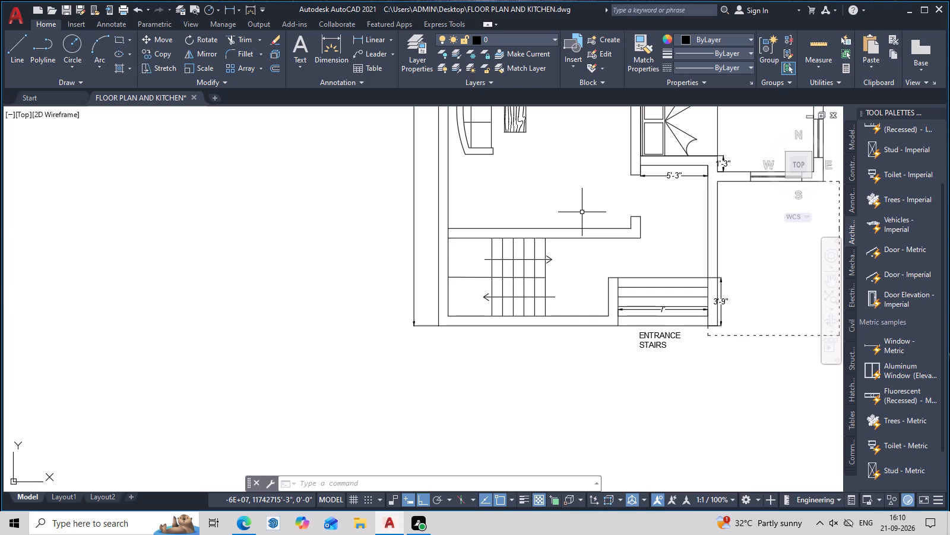
middle_drag(555, 323, 464, 327)
scroll(464, 327, up, 2)
middle_drag(482, 291, 724, 243)
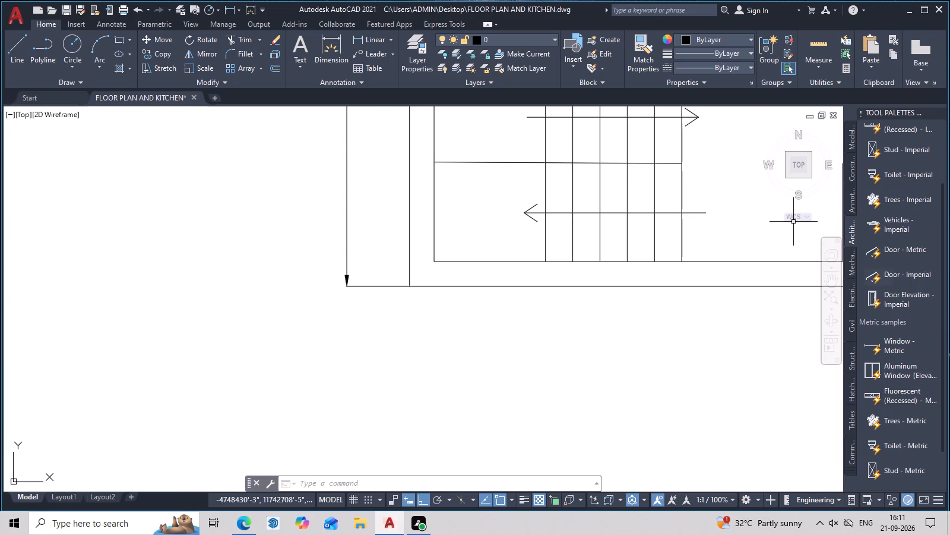
scroll(277, 192, down, 2)
scroll(277, 192, up, 2)
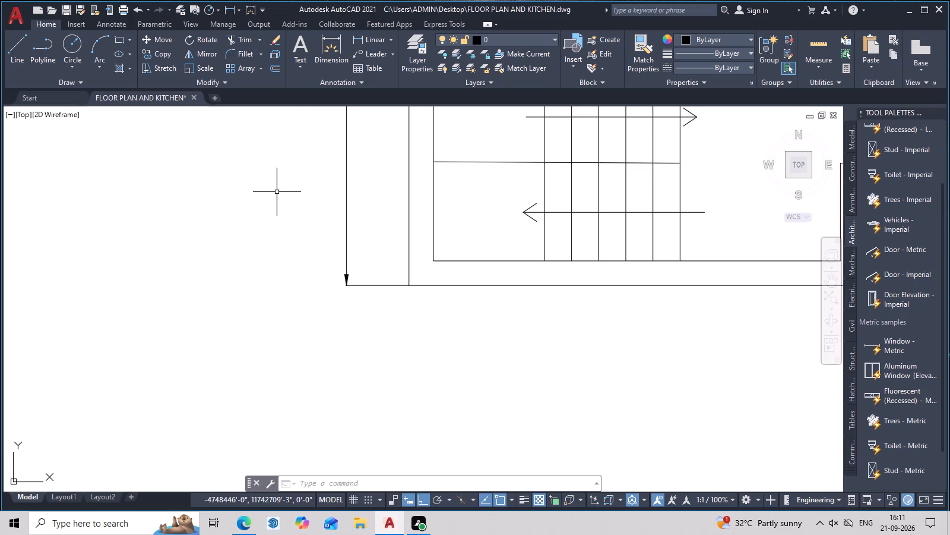
scroll(277, 192, down, 2)
scroll(277, 192, up, 1)
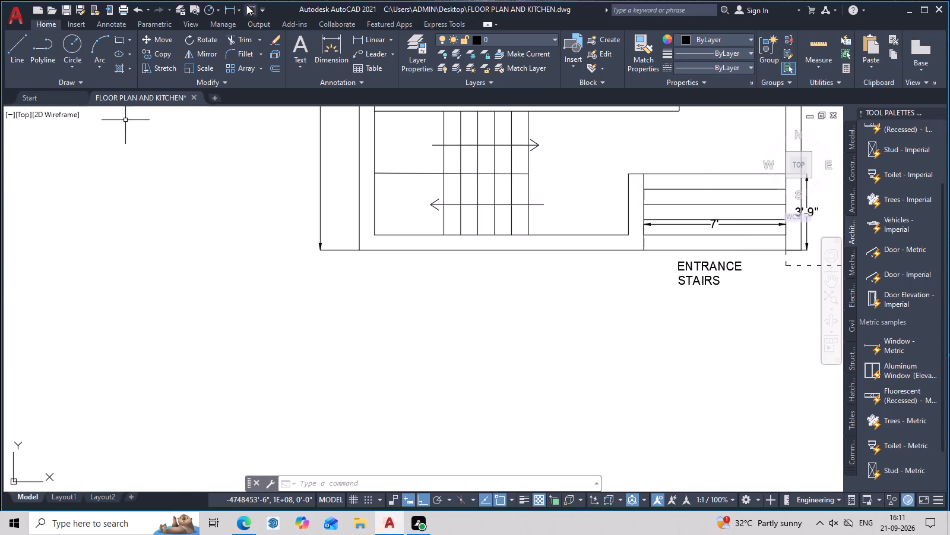
Review the whole furnished floor plan from the kitchen and bedrooms down to the staircase and entrance stairs.
scroll(245, 4, down, 1)
scroll(370, 89, down, 1)
scroll(455, 152, down, 3)
middle_drag(514, 166, 468, 344)
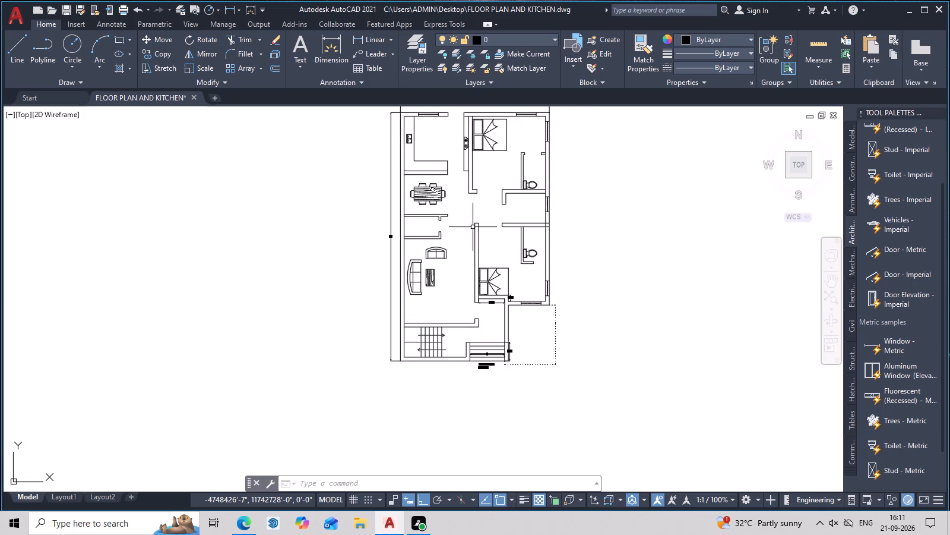
middle_drag(471, 209, 468, 264)
scroll(468, 251, up, 2)
middle_drag(489, 249, 638, 274)
middle_drag(609, 264, 516, 326)
scroll(563, 275, down, 1)
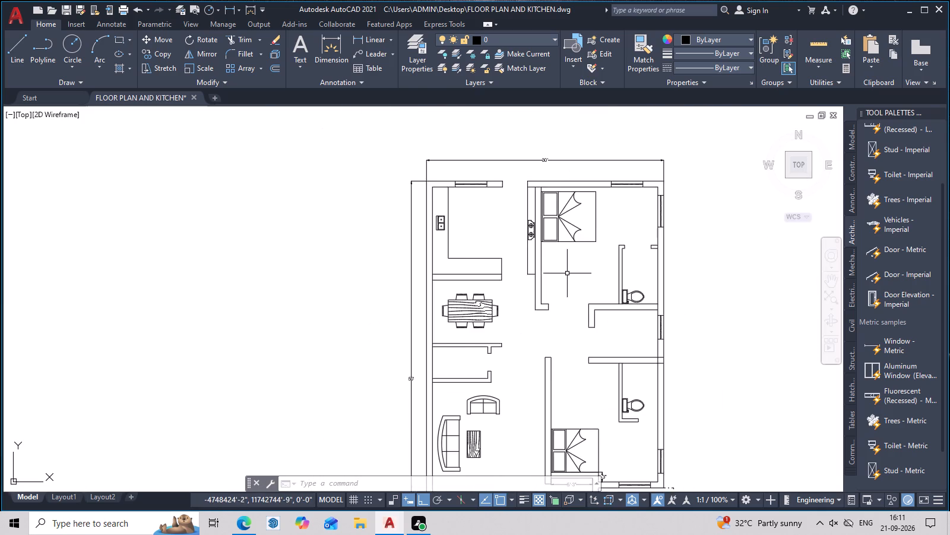
middle_drag(575, 279, 594, 345)
scroll(574, 341, up, 1)
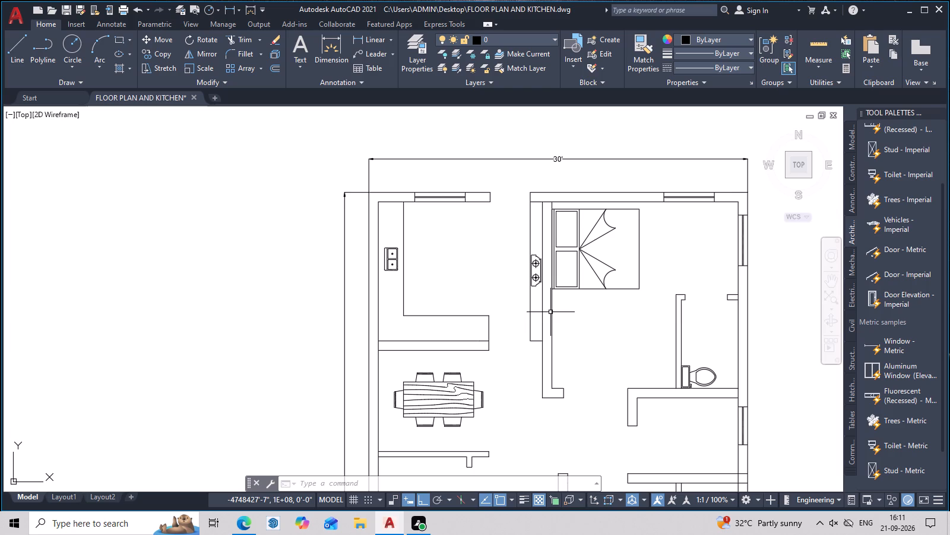
middle_drag(575, 242, 572, 178)
scroll(580, 199, down, 1)
middle_drag(590, 236, 595, 209)
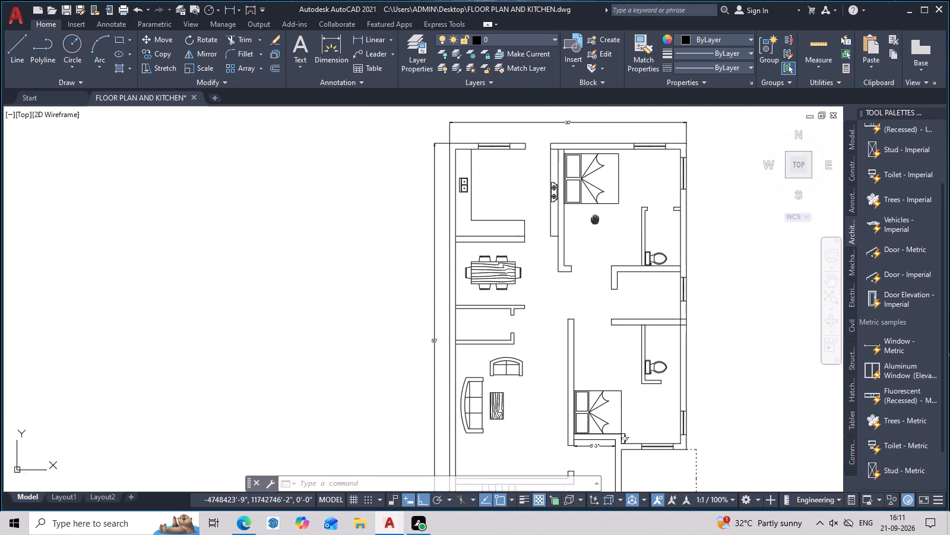
middle_drag(595, 209, 598, 165)
middle_drag(618, 281, 616, 197)
middle_drag(656, 316, 623, 227)
scroll(582, 278, up, 3)
middle_drag(582, 278, 752, 274)
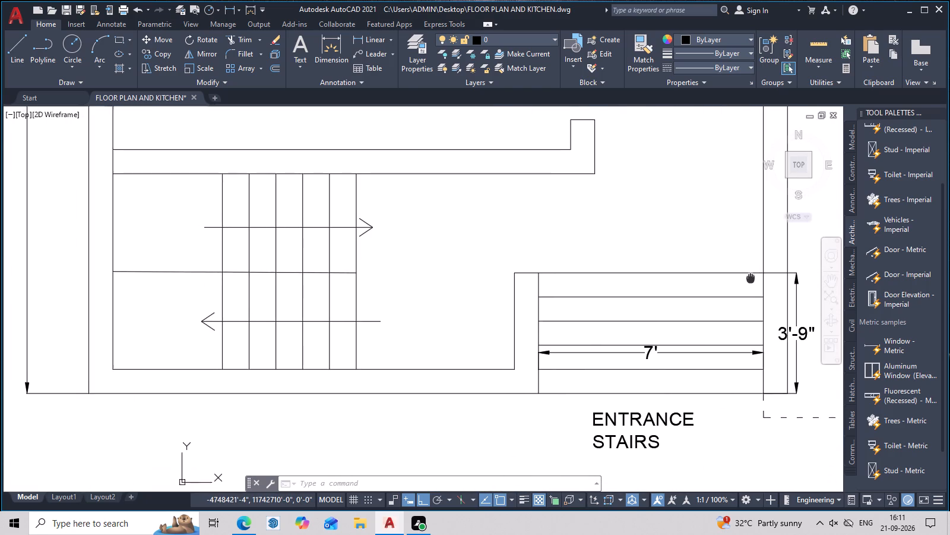
middle_drag(752, 274, 761, 226)
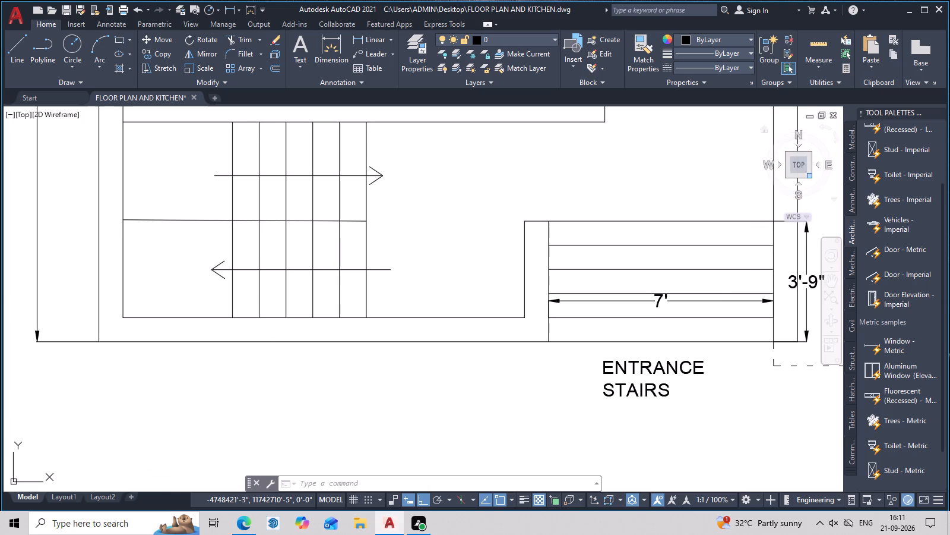
middle_drag(613, 133, 794, 261)
middle_drag(774, 270, 731, 146)
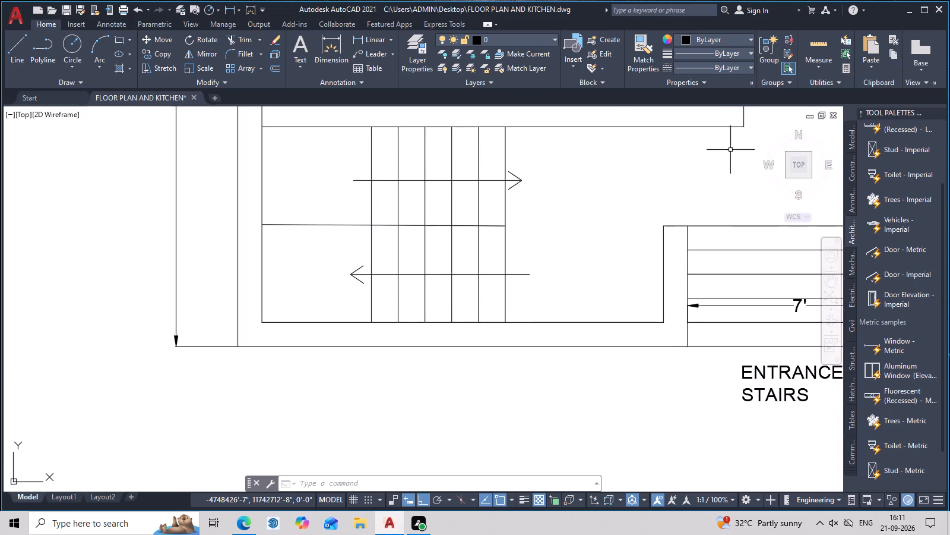
Add a two-line multiline text label below the staircase's outer wall reading 11'0"X6'0" and STAIRS.
middle_drag(666, 268, 597, 237)
text(T)
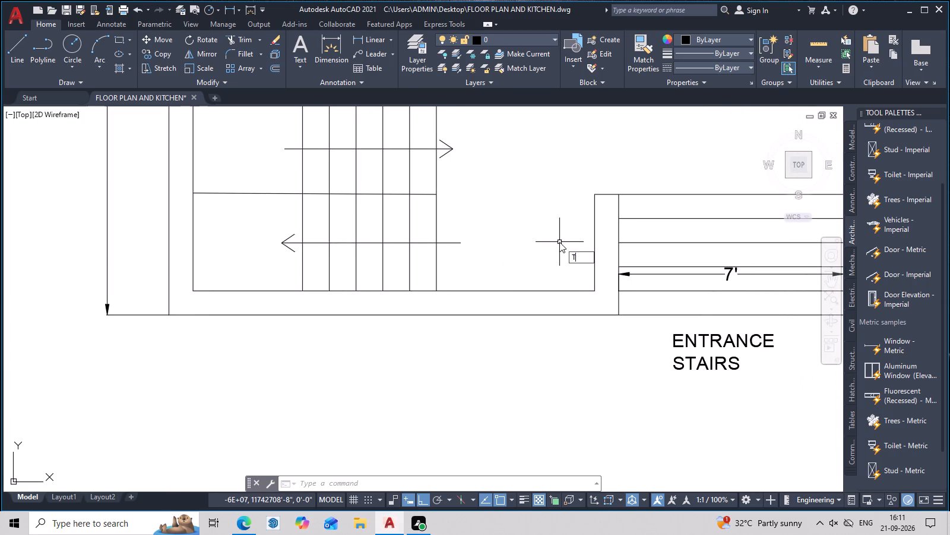
key(space)
middle_drag(269, 383, 413, 280)
click(365, 276)
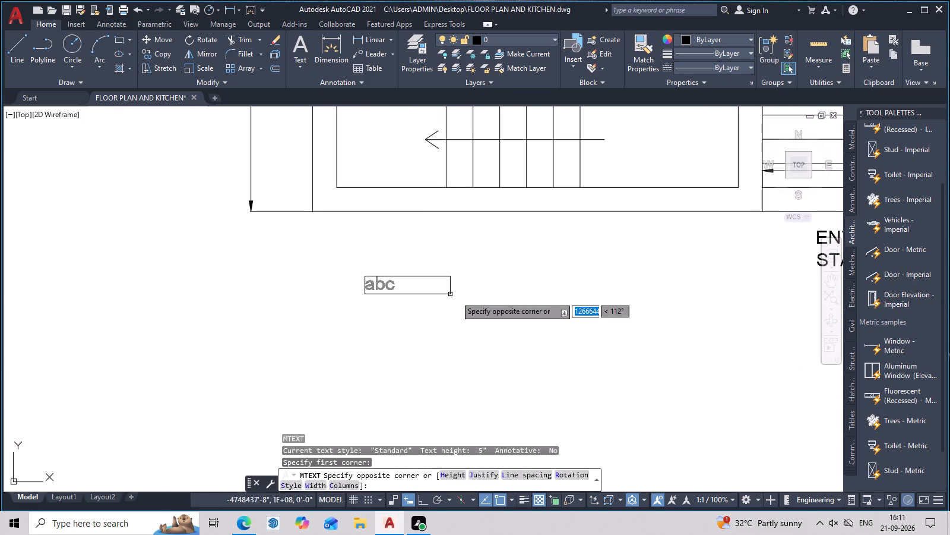
click(457, 297)
text(11)
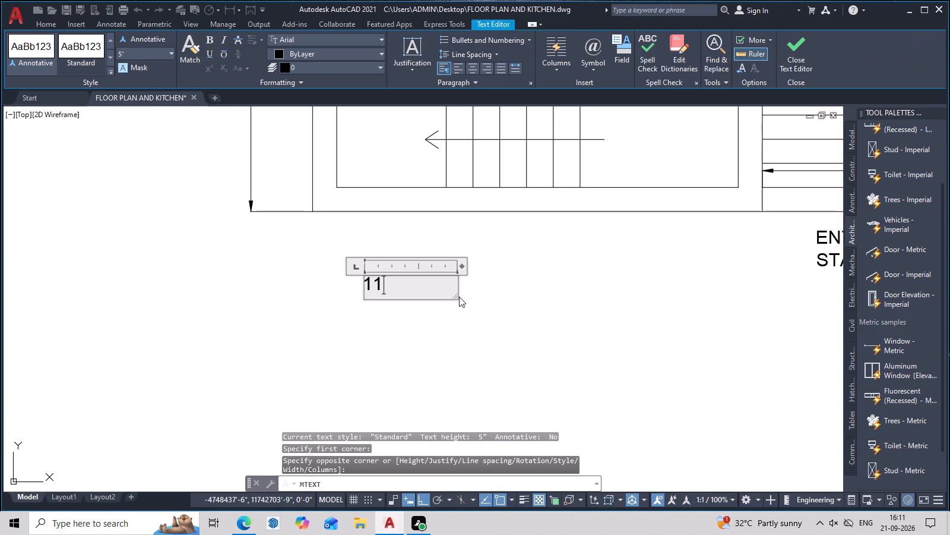
key(apostrophe)
key(x)
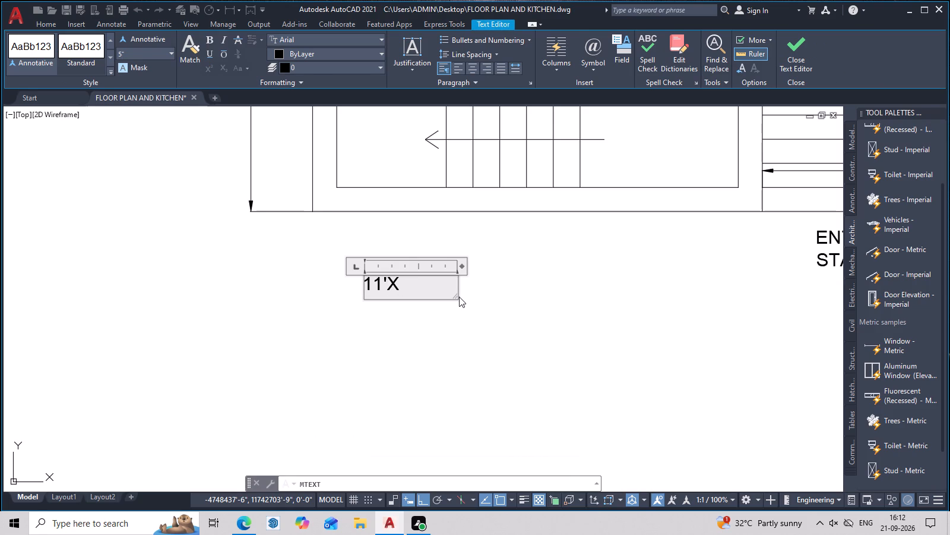
key(BackSpace)
key(BackSpace)
key(apostrophe)
text(0")
text(C6)
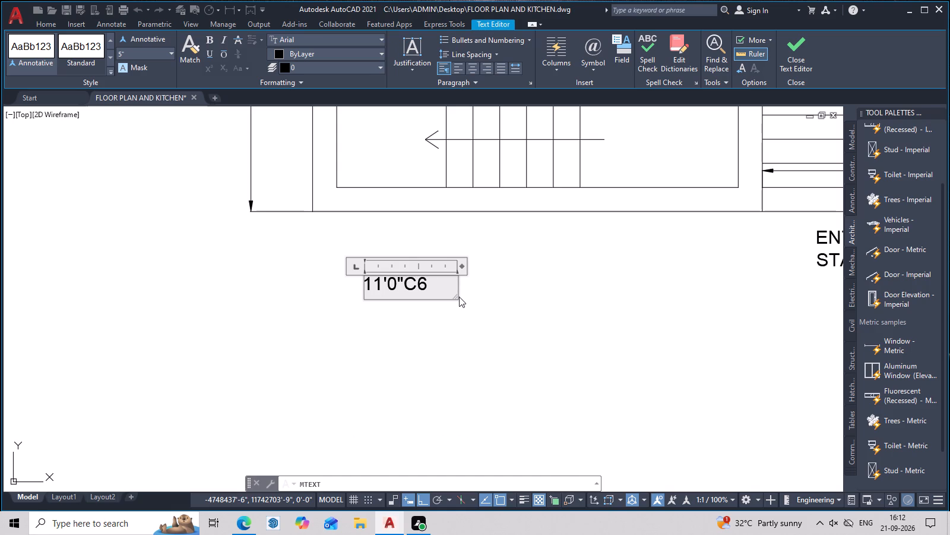
key(apostrophe)
key(0)
key(shift+quotedbl)
key(space)
key(BackSpace)
key(BackSpace)
key(BackSpace)
key(BackSpace)
key(BackSpace)
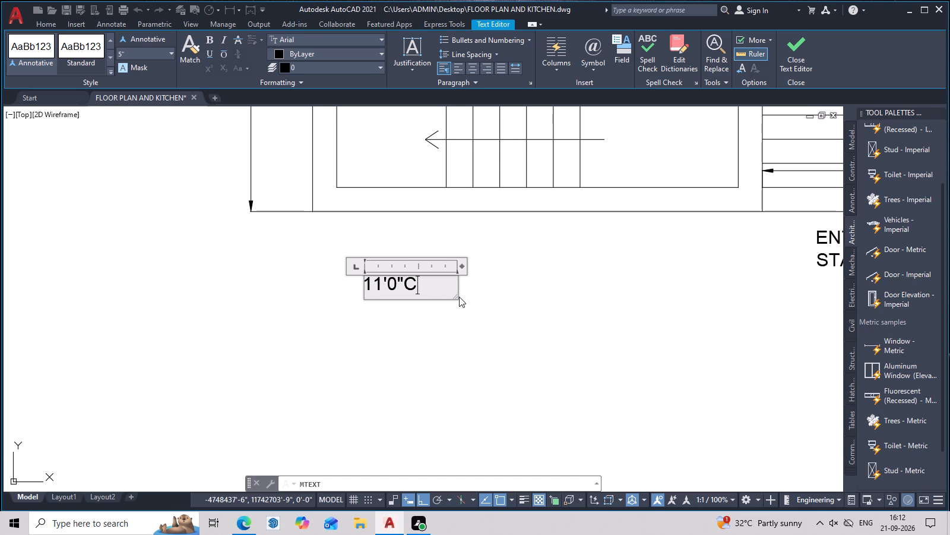
key(BackSpace)
key(x)
text(6'0")
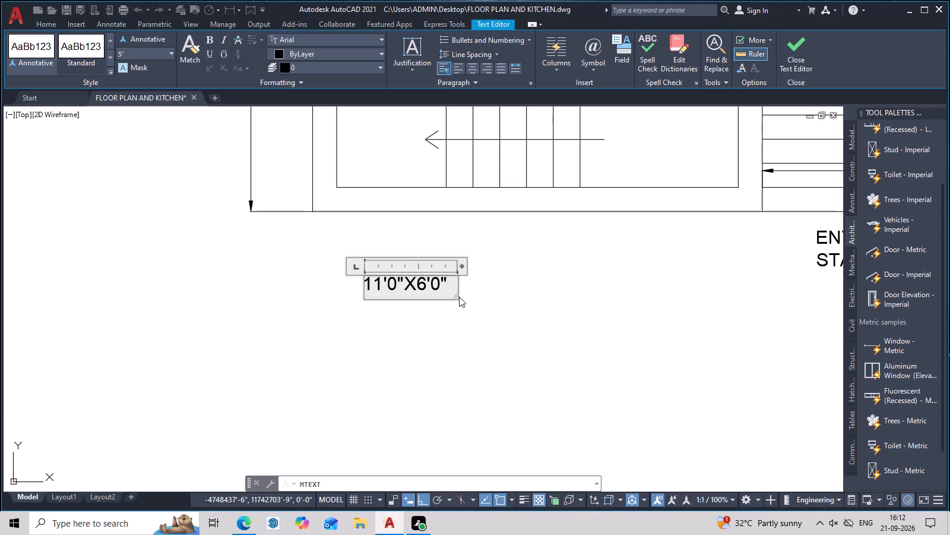
key(Return)
key(d)
key(BackSpace)
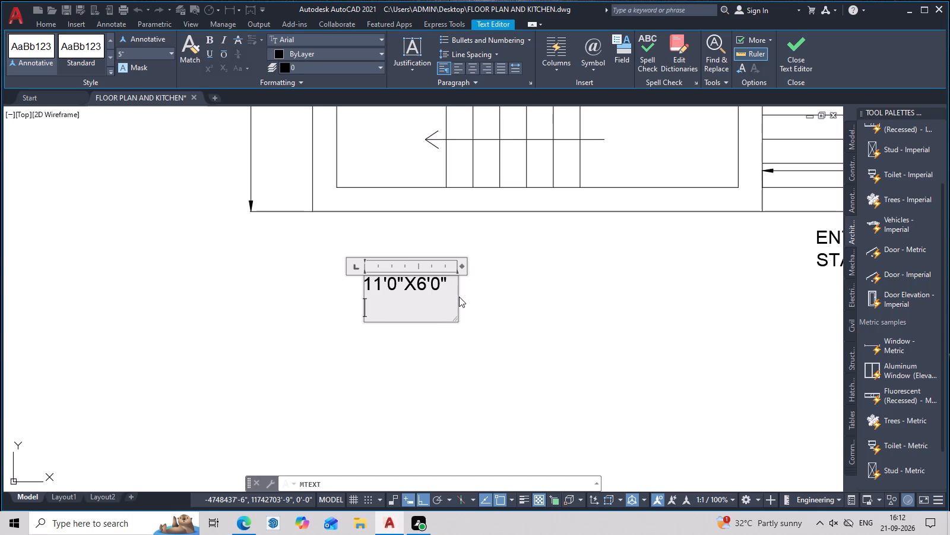
text(STA)
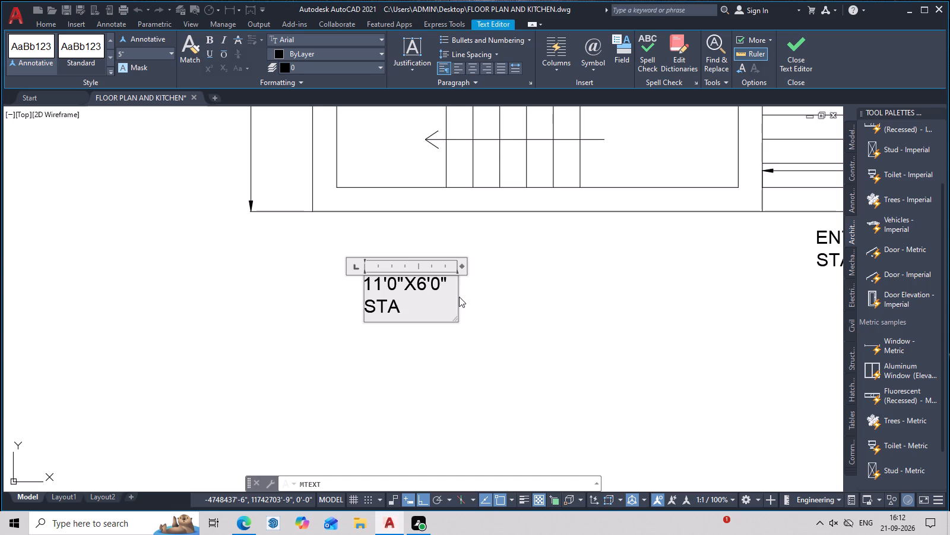
text(IRS)
click(478, 304)
Move the 11'0"X6'0" STAIRS label into the open space between the staircase flights and the entrance stairs, with Ortho off.
click(420, 304)
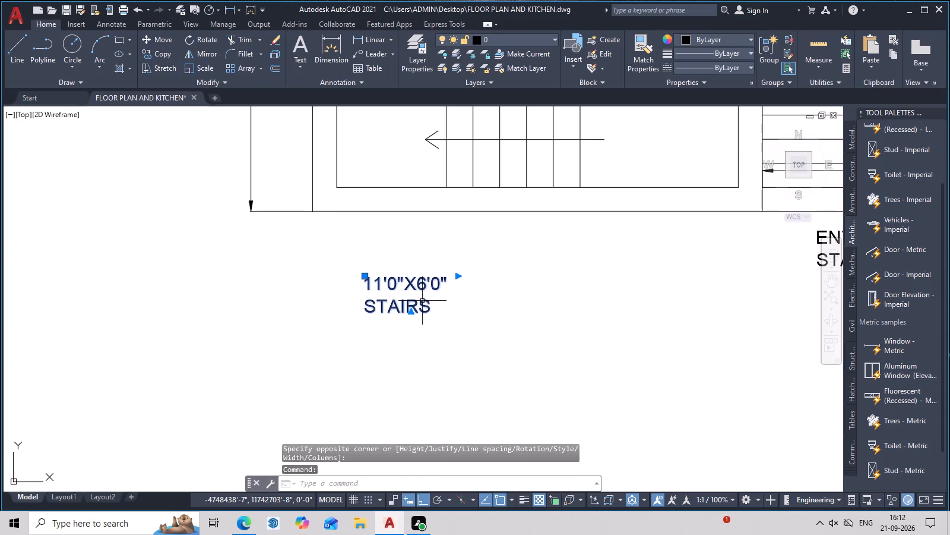
text(M)
key(space)
click(409, 300)
middle_drag(607, 202, 441, 381)
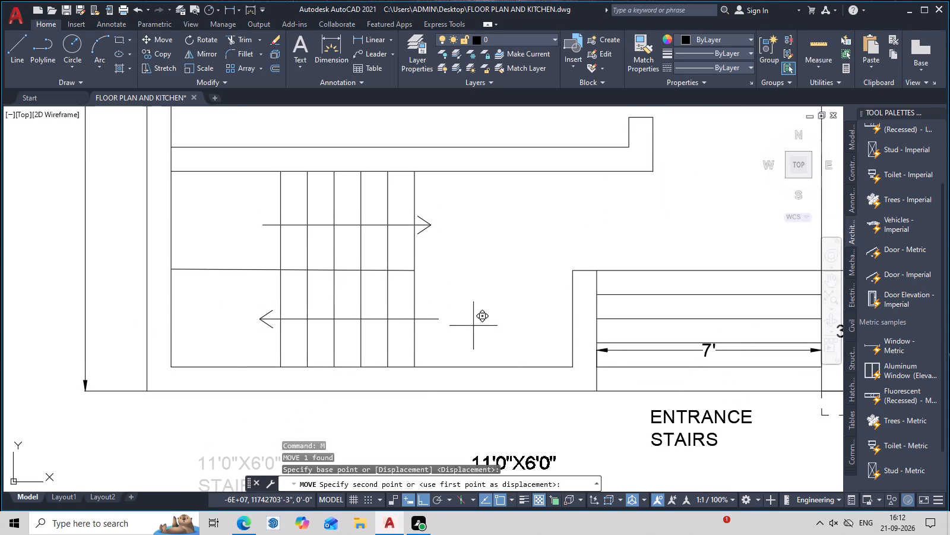
key(F8)
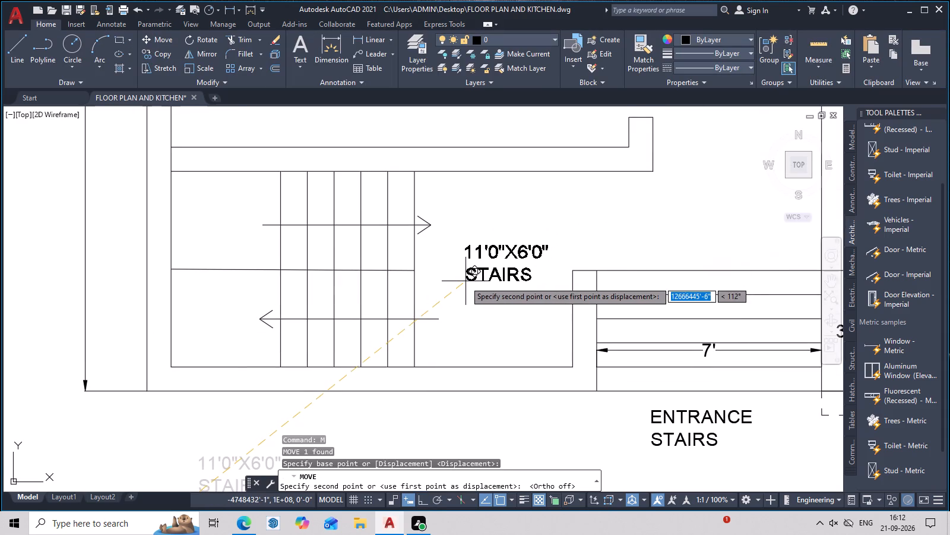
click(453, 284)
Draw a horizontal line across the base of the short wall stub above the stairs, continuing the wall's upper edge.
scroll(484, 283, down, 3)
middle_drag(498, 294, 437, 298)
scroll(448, 295, up, 2)
middle_drag(451, 292, 448, 333)
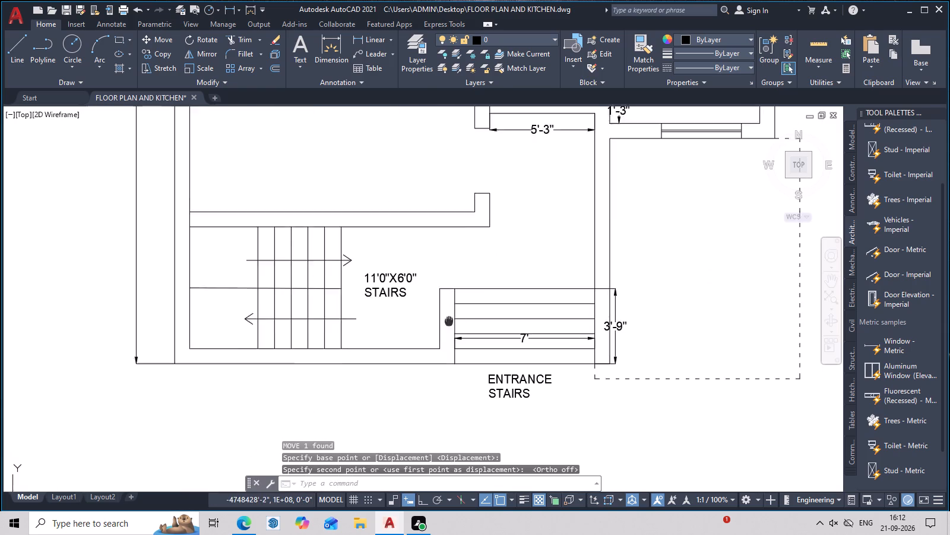
middle_drag(448, 333, 444, 373)
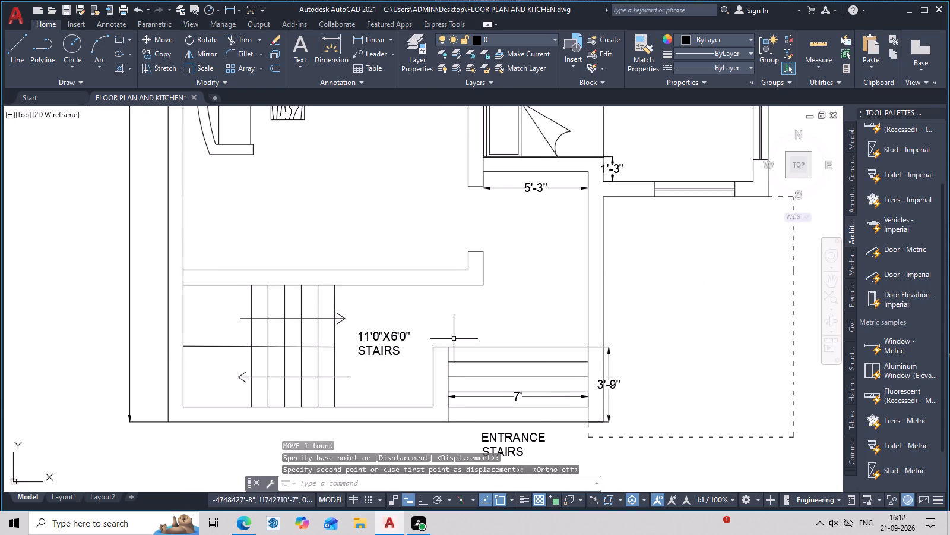
middle_drag(451, 344, 442, 366)
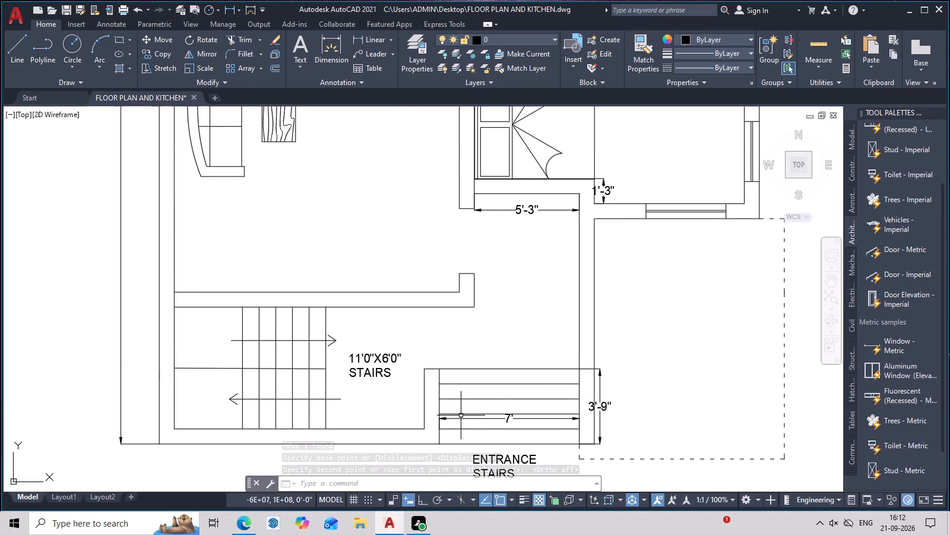
middle_drag(498, 369, 519, 455)
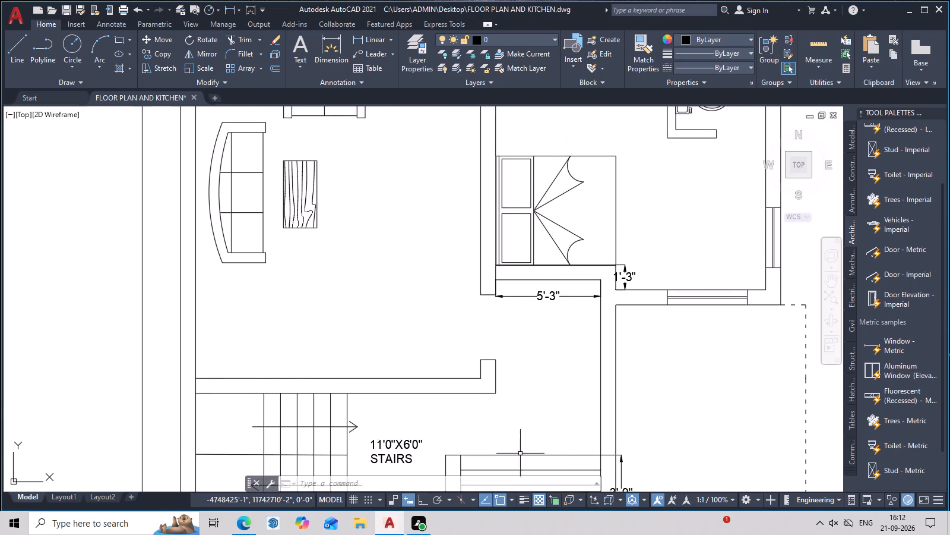
middle_drag(550, 424, 505, 382)
middle_drag(503, 377, 498, 369)
scroll(462, 316, up, 1)
middle_drag(442, 322, 477, 326)
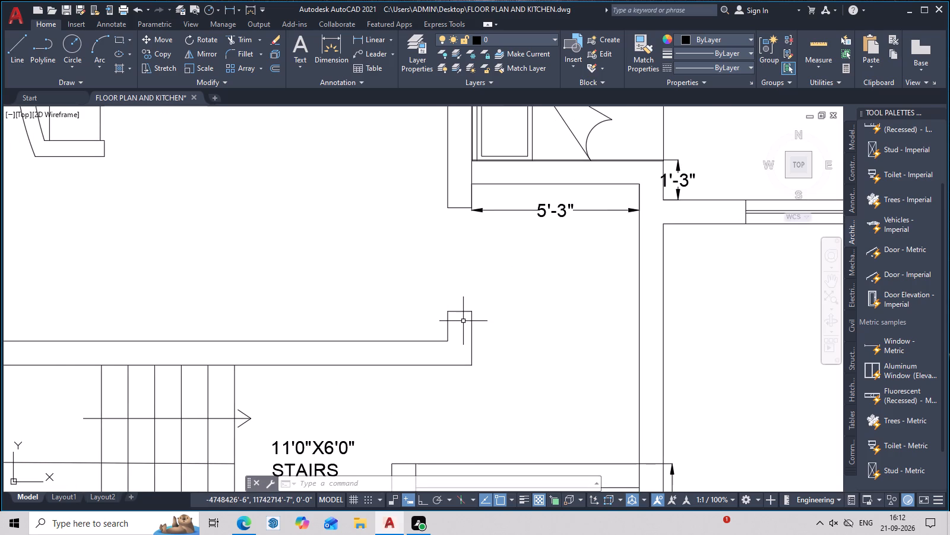
text(L)
key(space)
scroll(457, 328, up, 2)
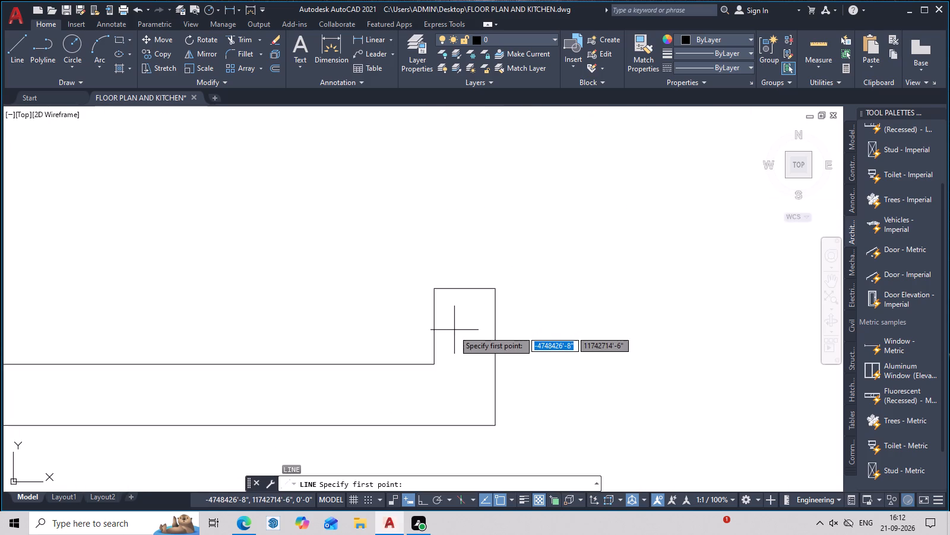
click(437, 363)
click(498, 362)
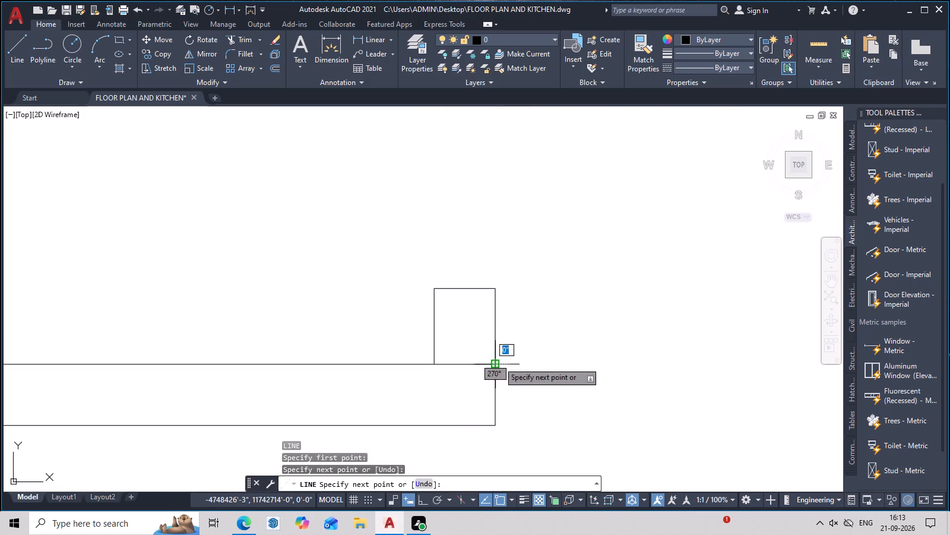
key(Escape)
Draw two parallel vertical lines about 11" long inside the wall stub, from its base line to its top edge.
text(L)
key(space)
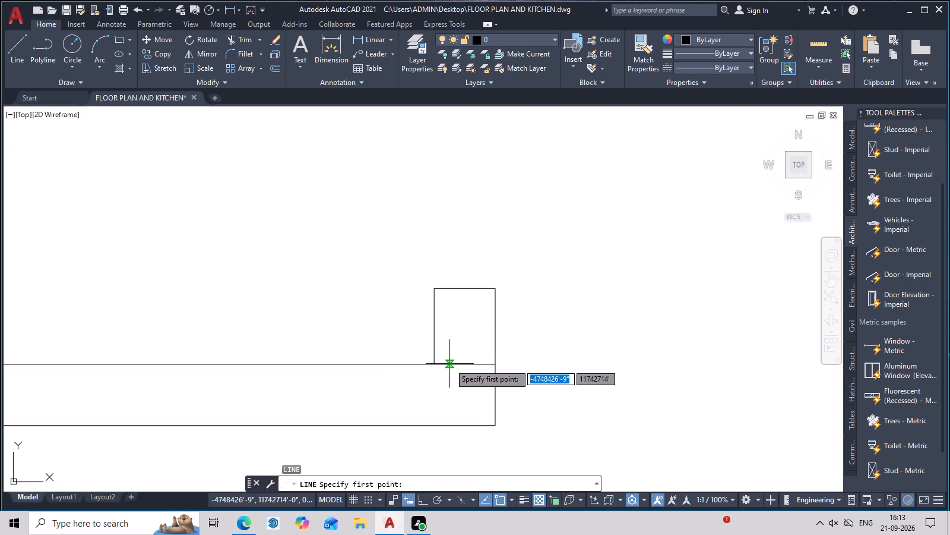
click(452, 364)
click(452, 291)
key(space)
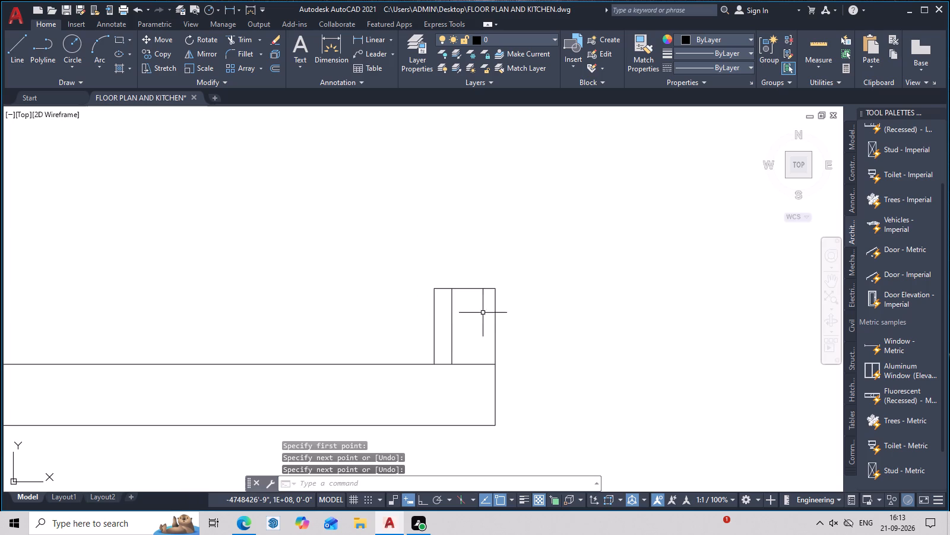
key(space)
click(473, 363)
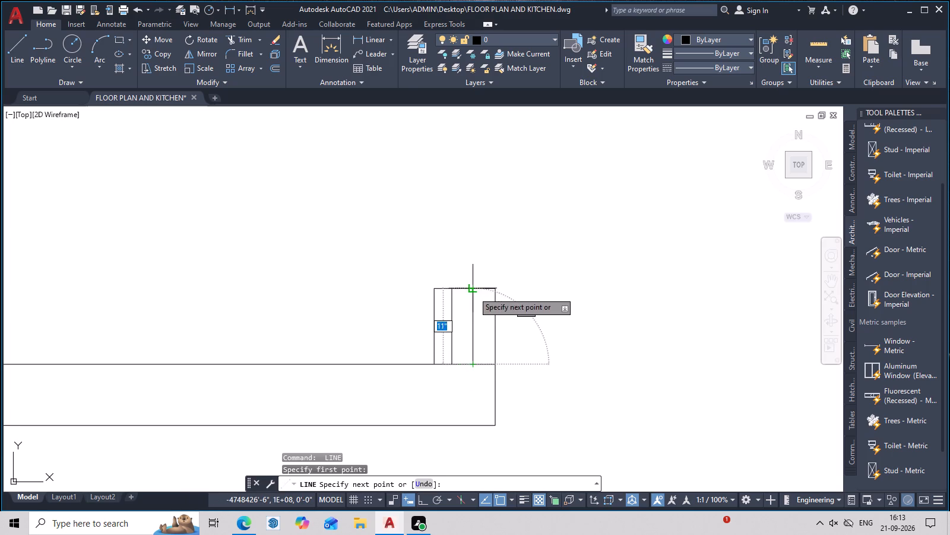
click(473, 292)
scroll(492, 323, down, 3)
key(Escape)
Draw a horizontal line across the wall end on the opposite side of the opening, in line with the bedroom wall's lower edge.
scroll(511, 341, down, 2)
middle_drag(511, 341, 531, 445)
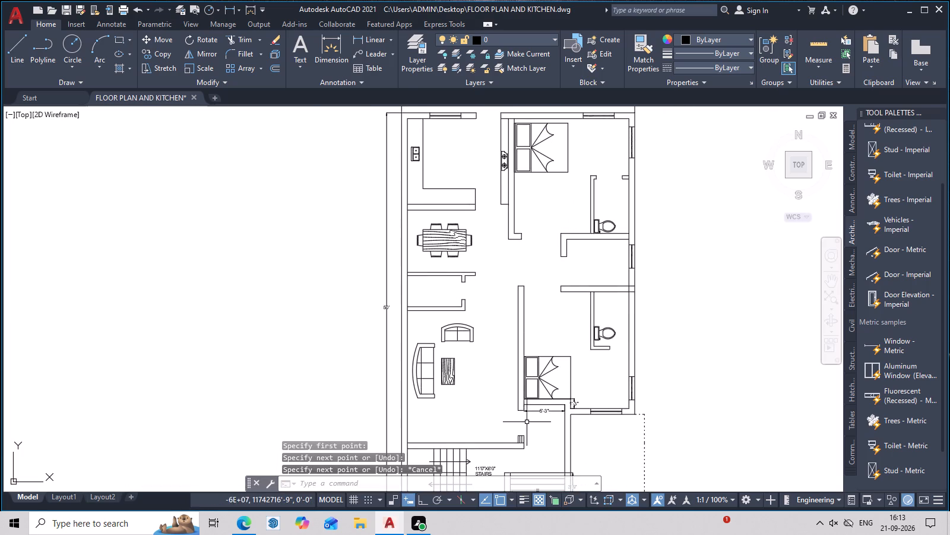
middle_drag(516, 357, 514, 399)
scroll(490, 341, up, 2)
middle_drag(512, 363, 518, 229)
scroll(628, 408, down, 2)
middle_drag(633, 410, 633, 400)
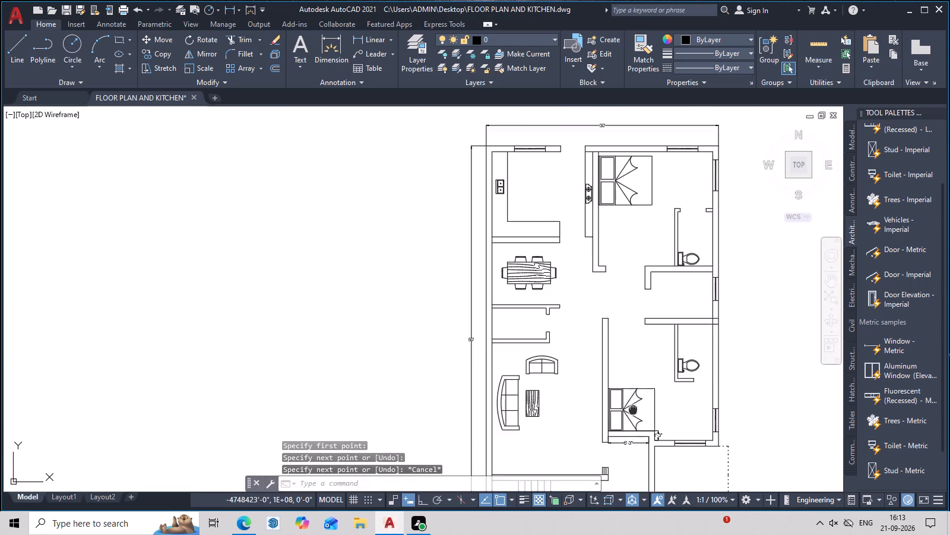
middle_drag(633, 400, 633, 229)
scroll(606, 295, up, 2)
middle_drag(606, 290, 575, 372)
scroll(584, 298, up, 2)
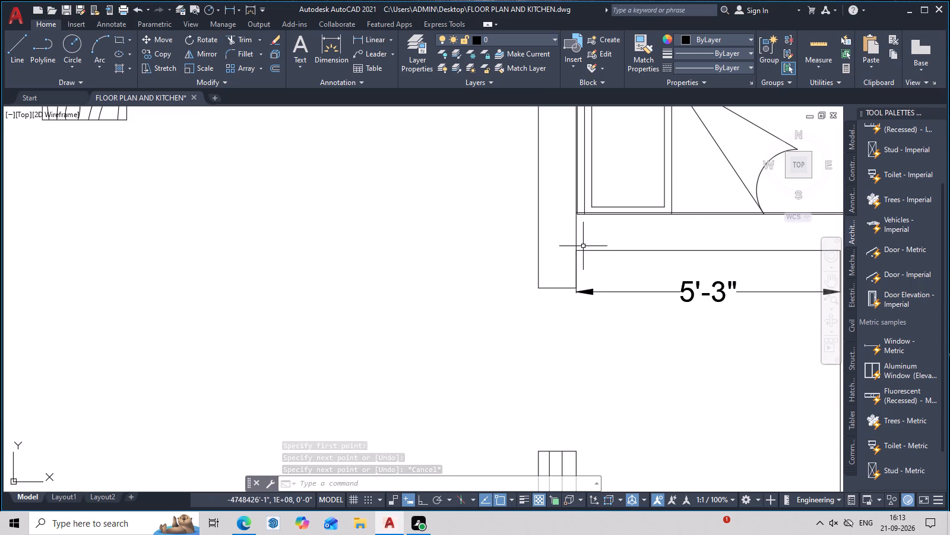
text(L)
key(space)
click(580, 250)
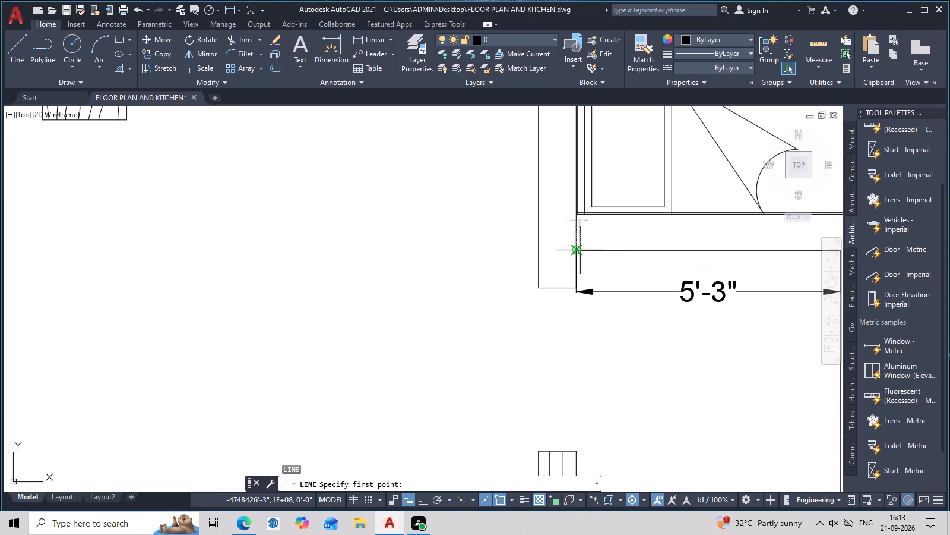
click(539, 248)
key(Escape)
Draw a vertical line inside the closed-off wall end near its living-room side, from the bottom edge to the new horizontal line.
key(l)
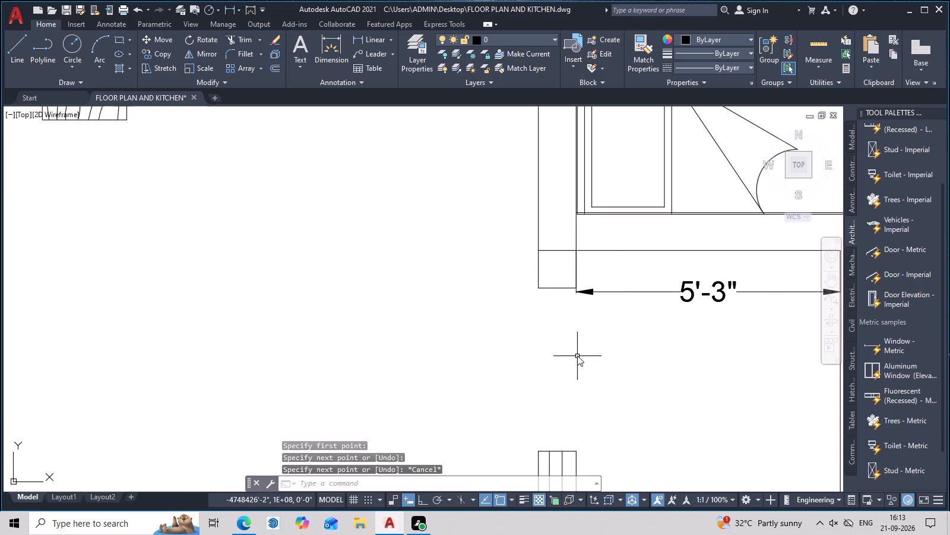
key(space)
click(546, 288)
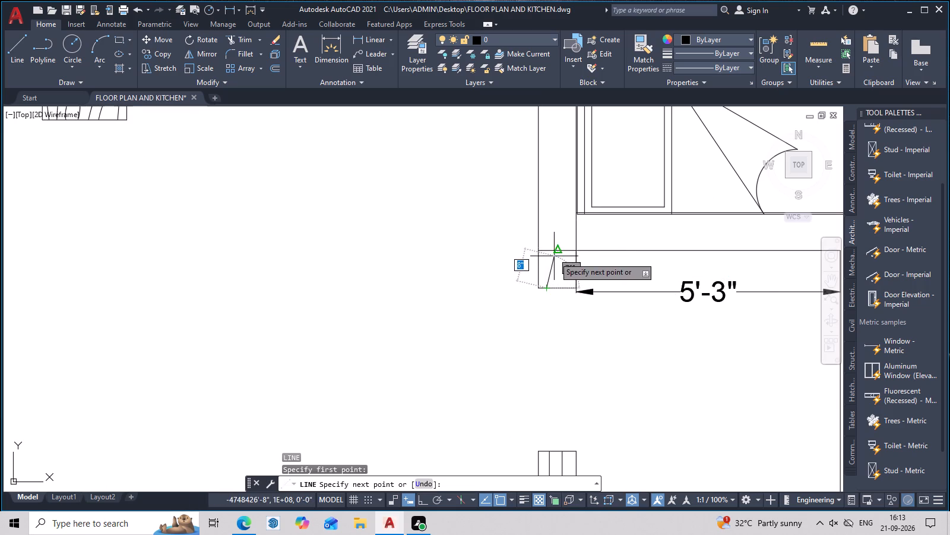
click(546, 250)
key(space)
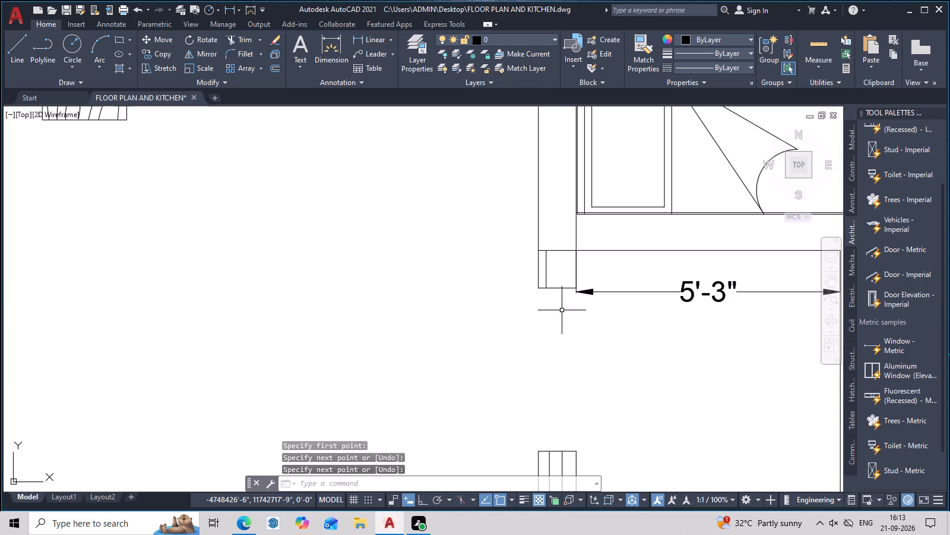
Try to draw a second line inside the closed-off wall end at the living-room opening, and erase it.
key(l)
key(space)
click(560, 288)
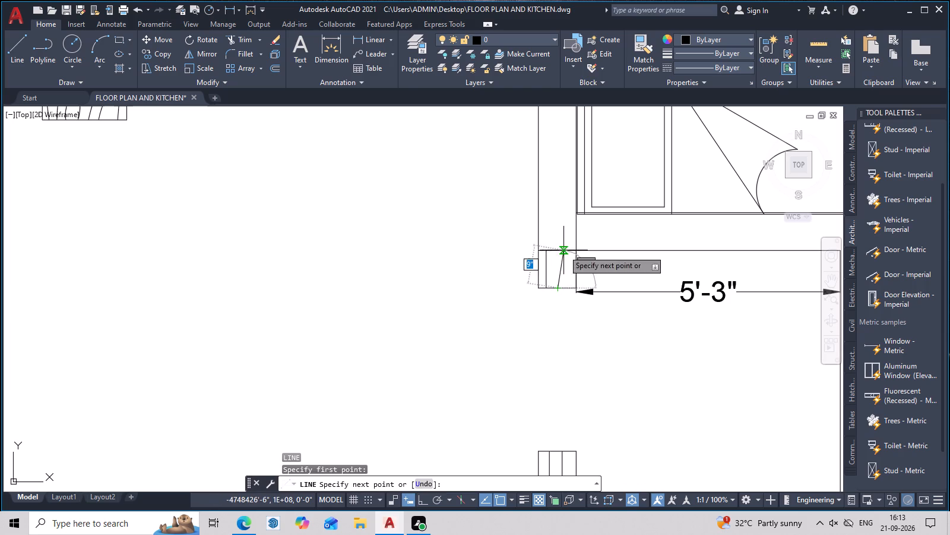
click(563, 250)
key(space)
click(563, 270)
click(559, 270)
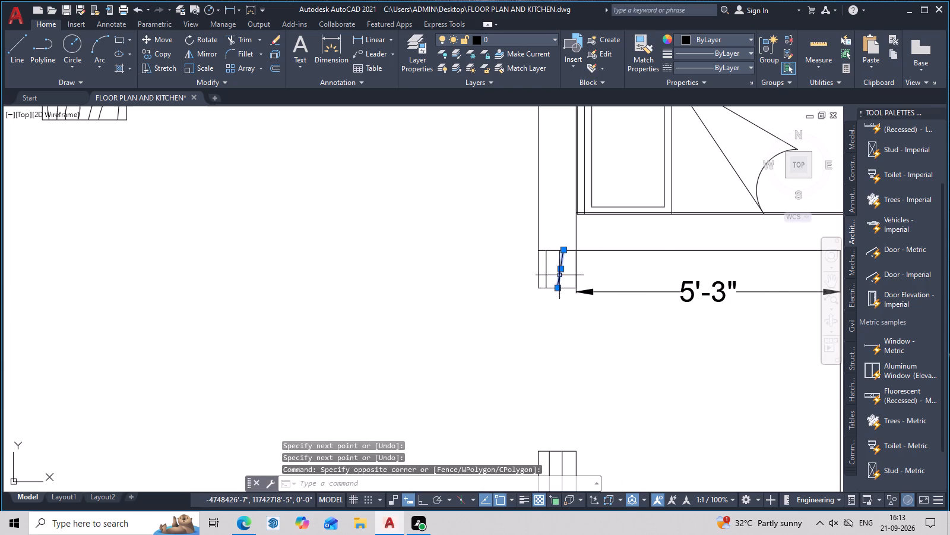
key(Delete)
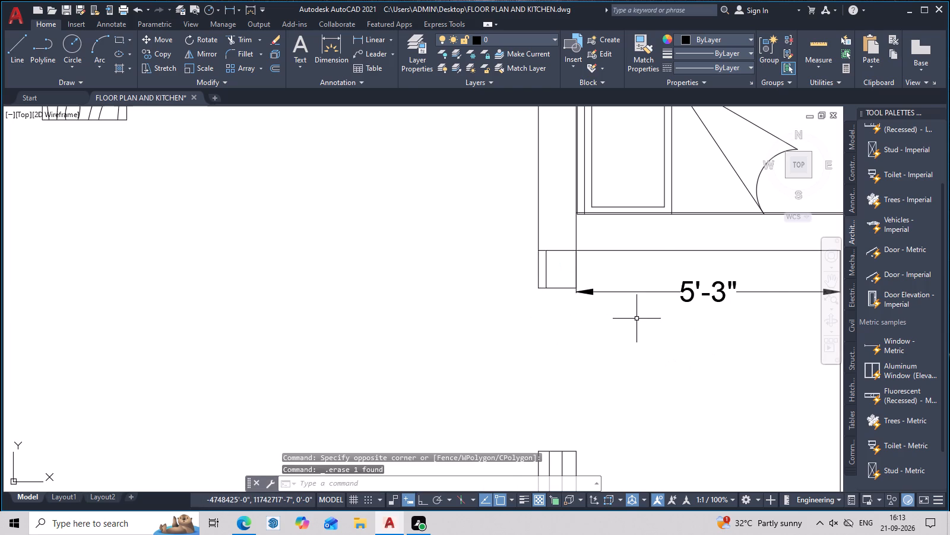
Draw a second vertical line inside the closed-off wall end, from its upper line straight down to the bottom edge.
text(L)
key(space)
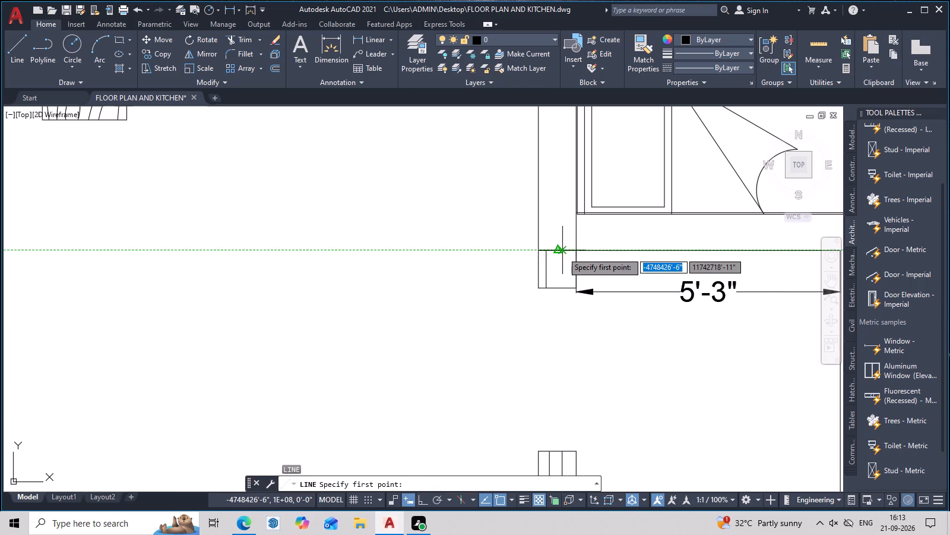
click(562, 252)
click(562, 287)
key(Escape)
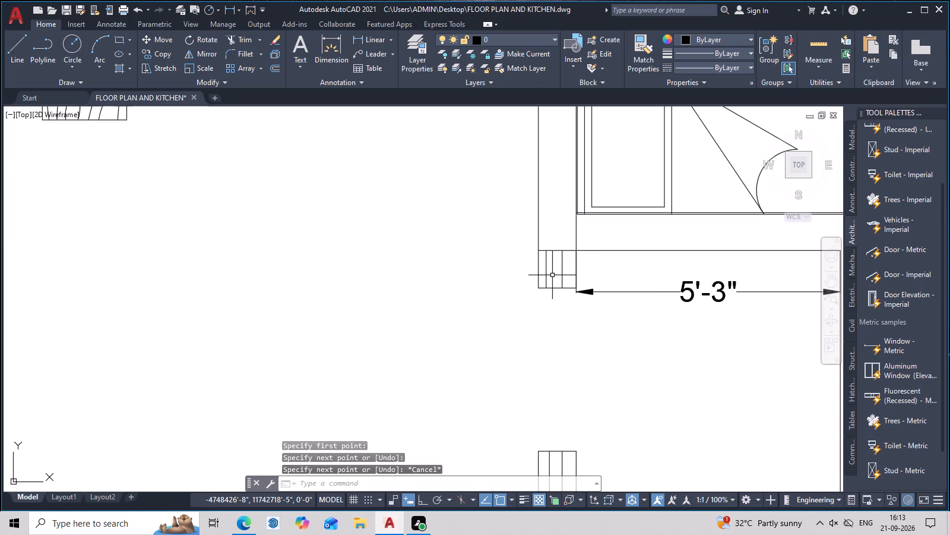
Move the vertical line nearest the living room inward so the lines divide the wall end into roughly equal strips.
click(547, 272)
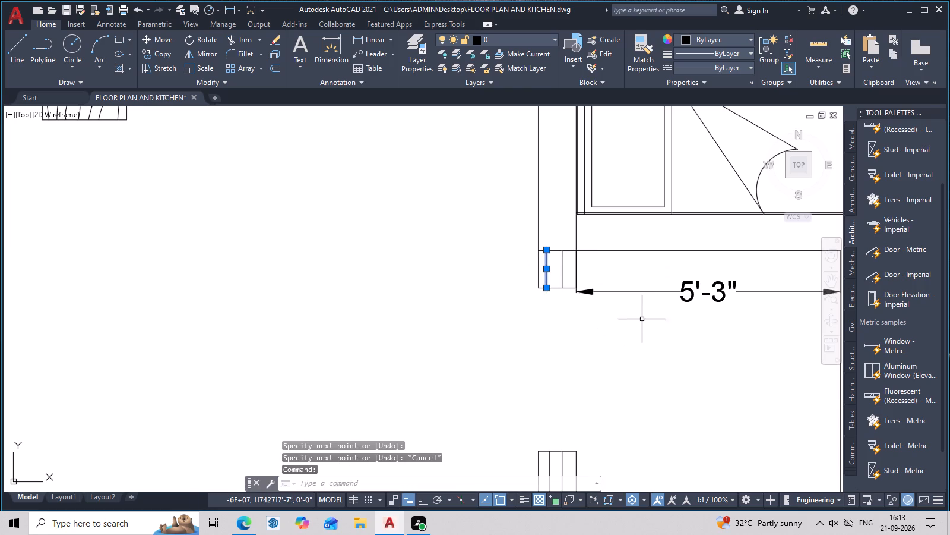
text(M)
key(space)
scroll(554, 300, up, 2)
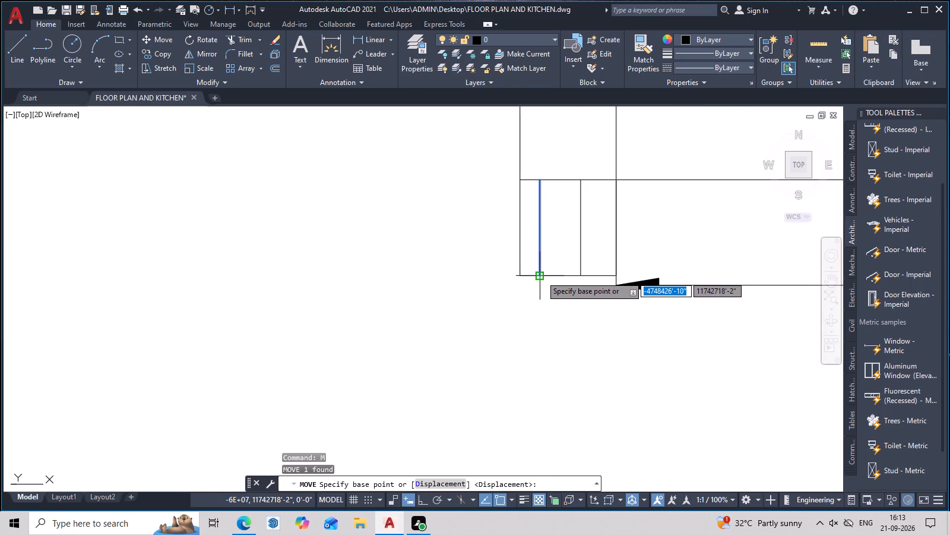
click(541, 276)
click(551, 275)
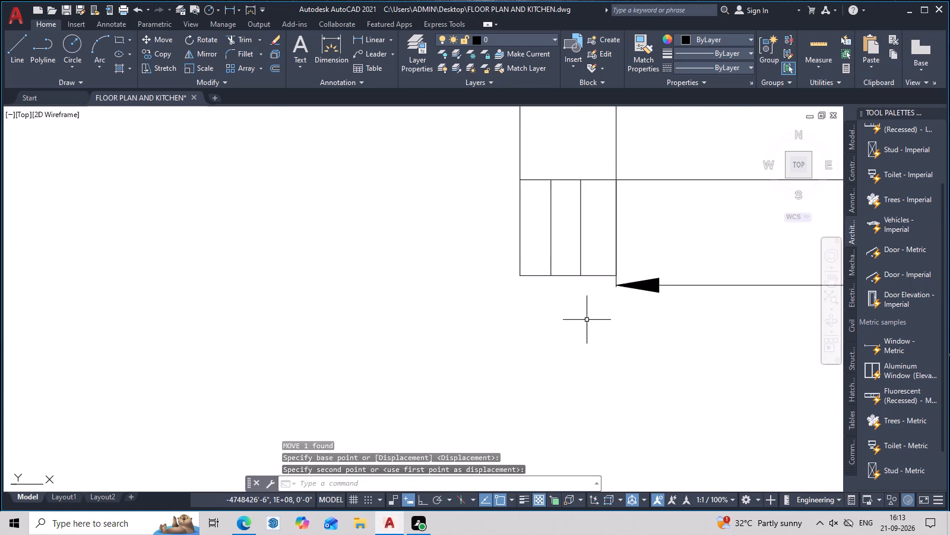
key(Escape)
Examine both detailed wall ends at the opening and the passage down to the entrance stairs.
scroll(587, 320, down, 4)
middle_drag(601, 371, 600, 250)
scroll(603, 303, down, 2)
middle_drag(605, 303, 581, 348)
scroll(579, 329, up, 3)
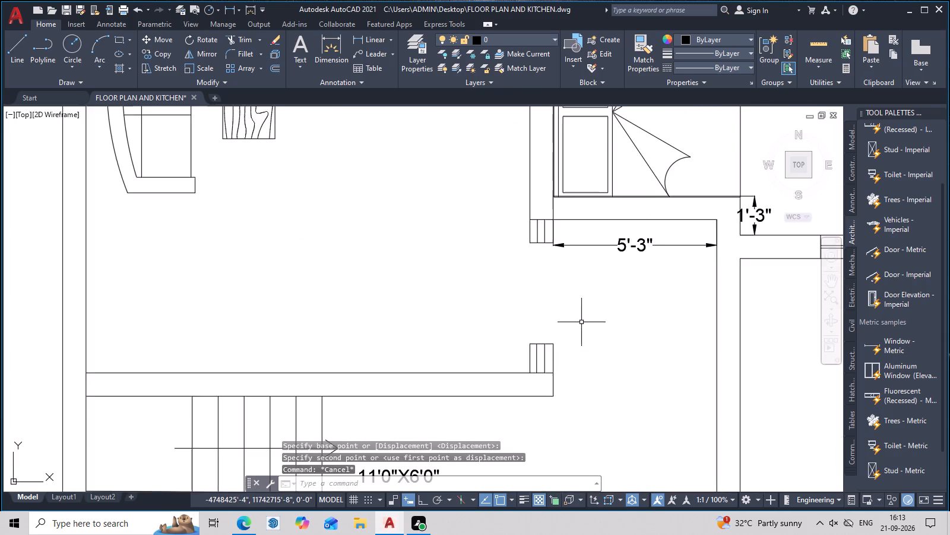
middle_drag(579, 350, 576, 316)
middle_drag(568, 348, 597, 394)
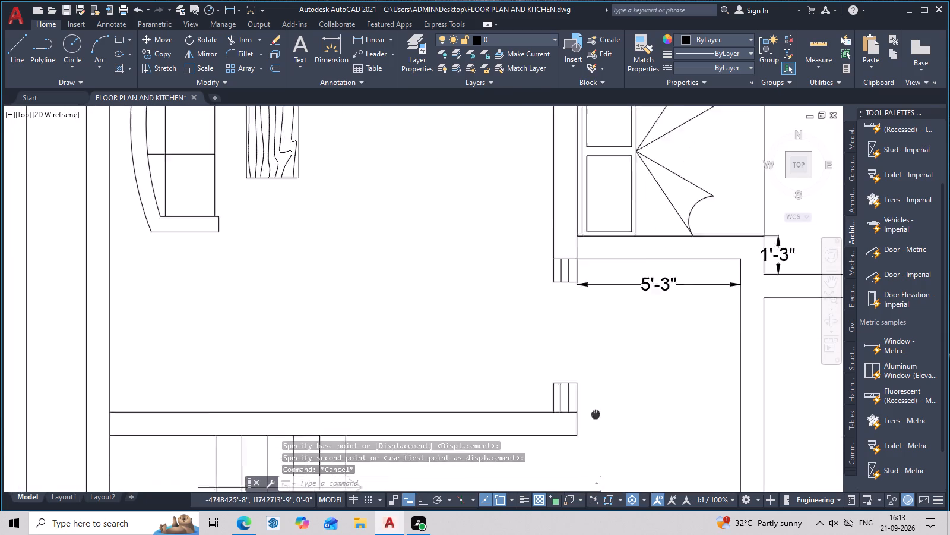
middle_drag(597, 394, 600, 348)
middle_drag(616, 279, 627, 341)
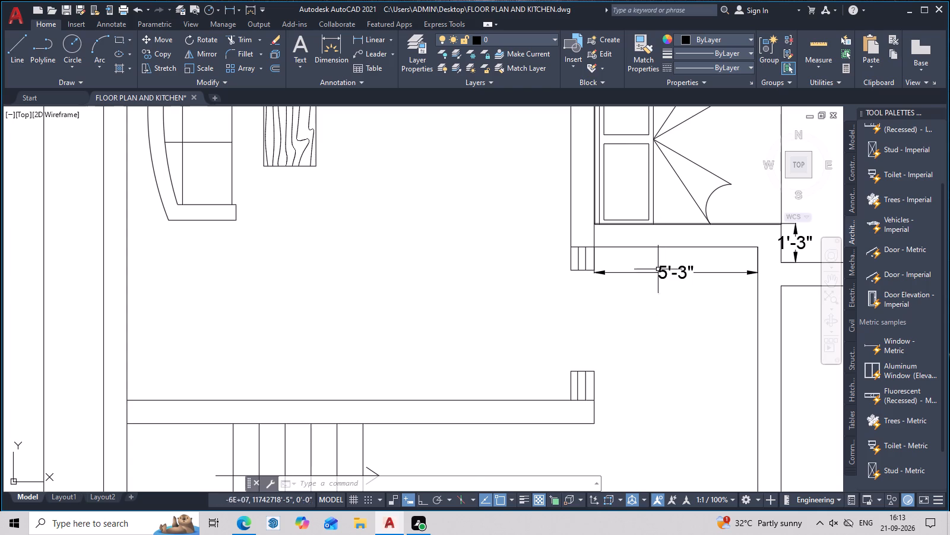
middle_drag(638, 446, 565, 265)
middle_drag(571, 292, 585, 384)
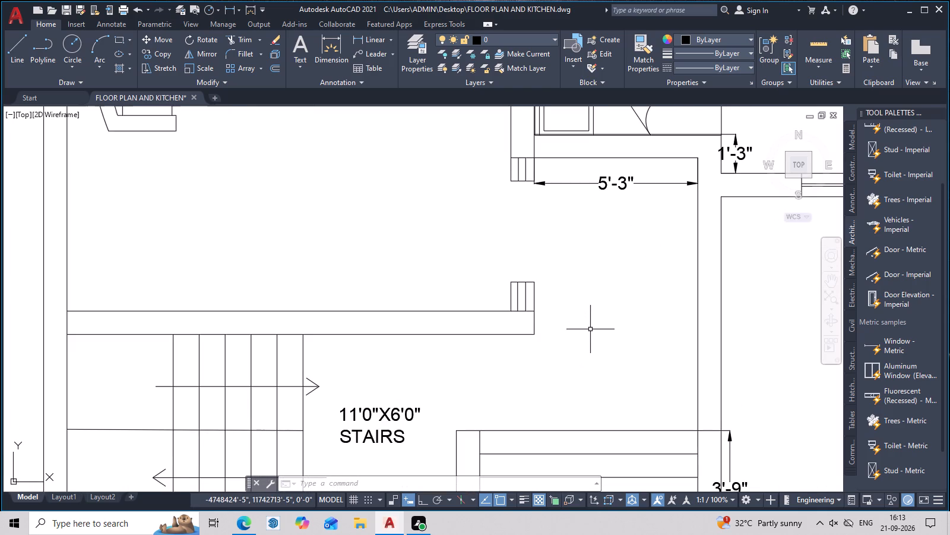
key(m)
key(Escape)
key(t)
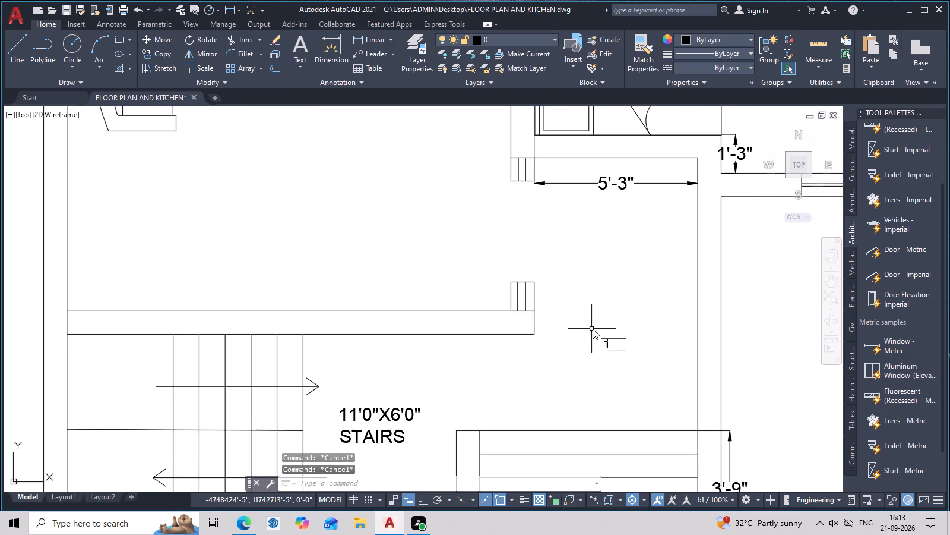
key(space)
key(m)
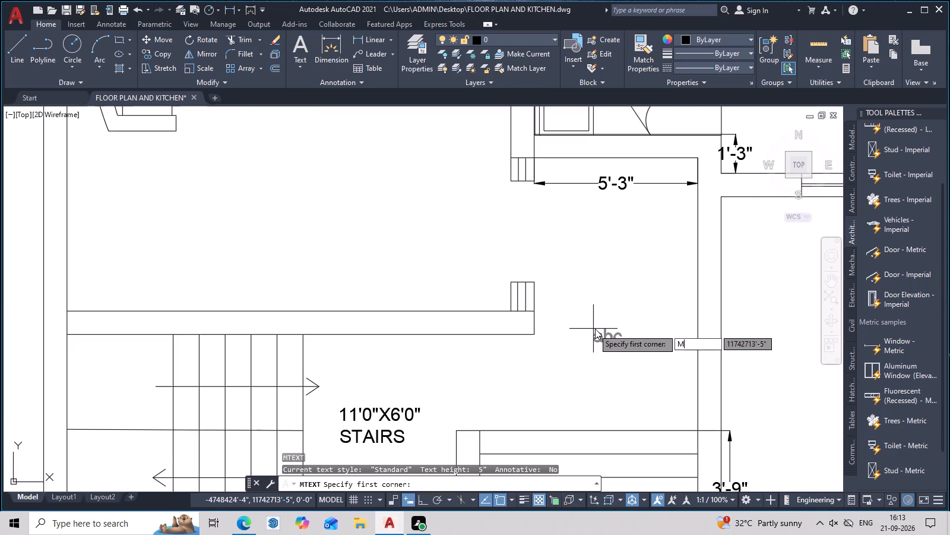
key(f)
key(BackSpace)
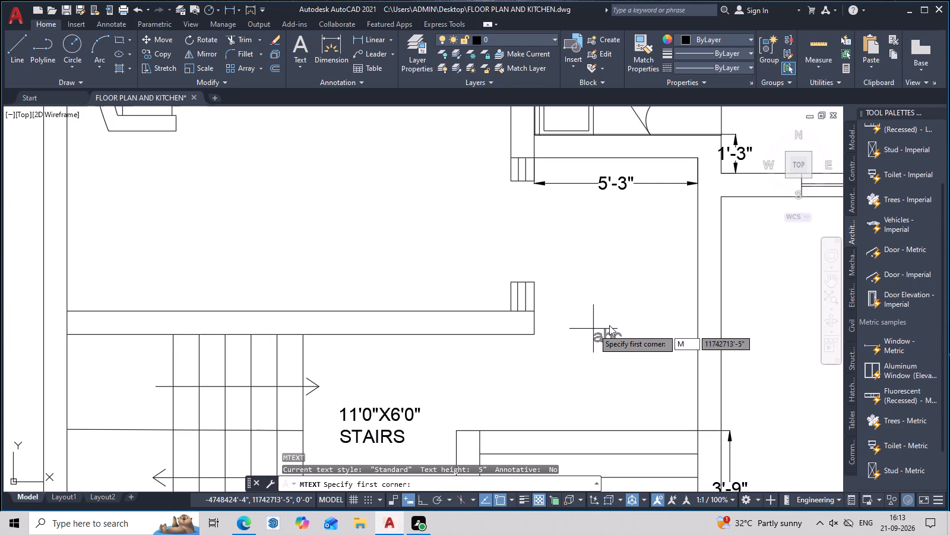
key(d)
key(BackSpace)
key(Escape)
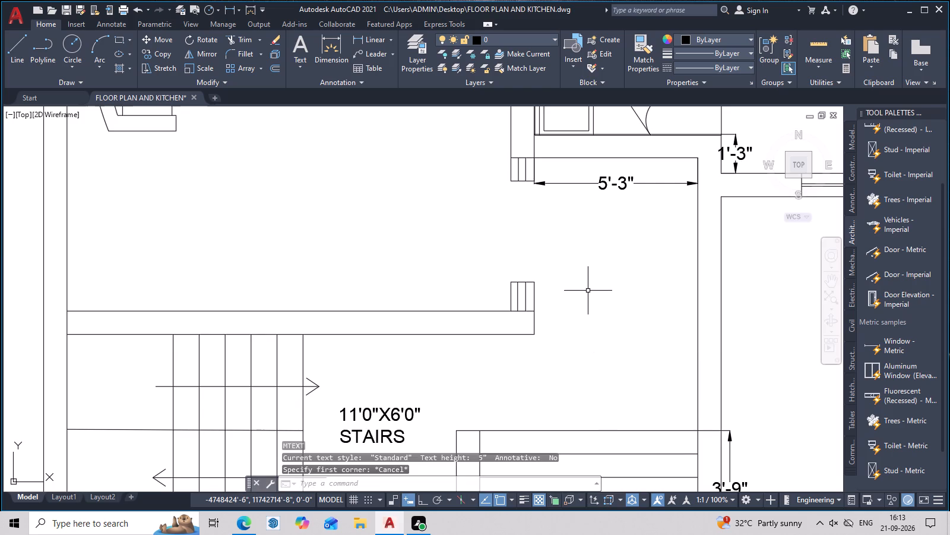
Add the multiline text label MD in the opening between the two detailed wall ends.
text(T)
key(space)
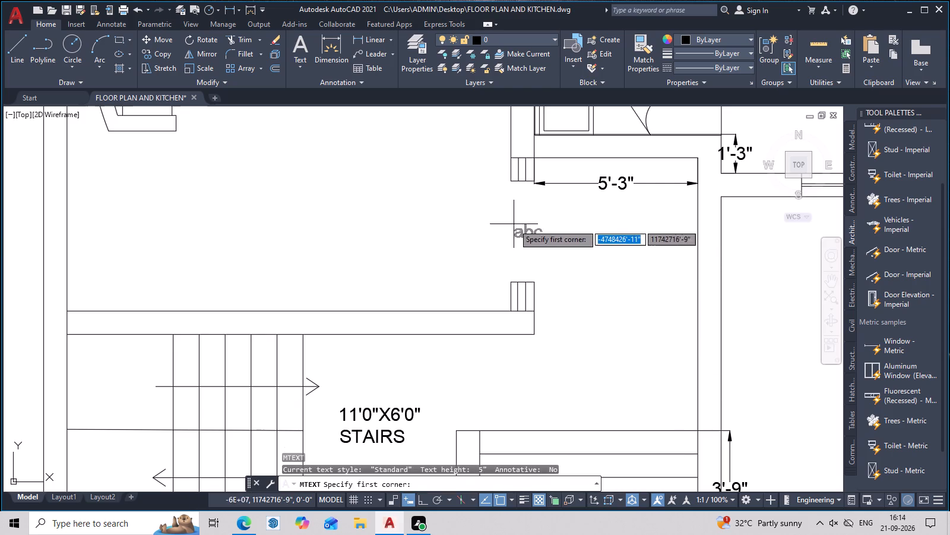
click(514, 224)
click(547, 246)
text(MD)
click(572, 263)
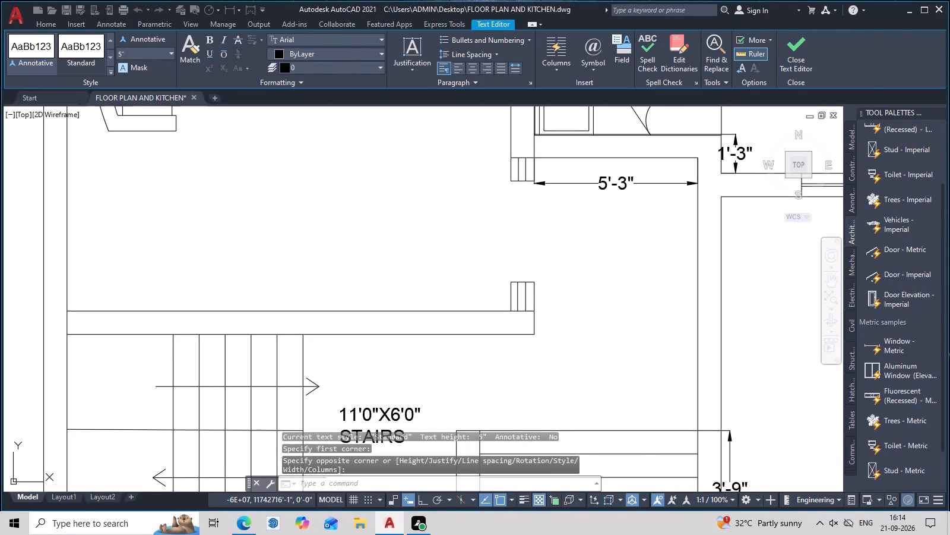
Add the multiline text label GD in the gap between the stair-hall wall and the entrance stairs' side wall.
scroll(571, 264, down, 3)
middle_drag(566, 299, 559, 269)
scroll(557, 265, up, 2)
middle_drag(555, 261, 540, 300)
middle_drag(537, 306, 546, 278)
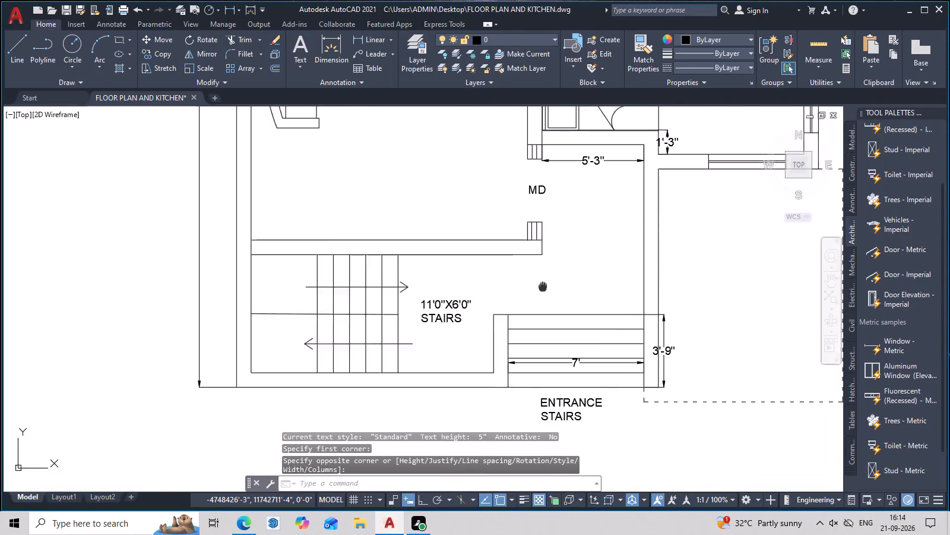
middle_drag(546, 278, 557, 234)
text(T)
key(space)
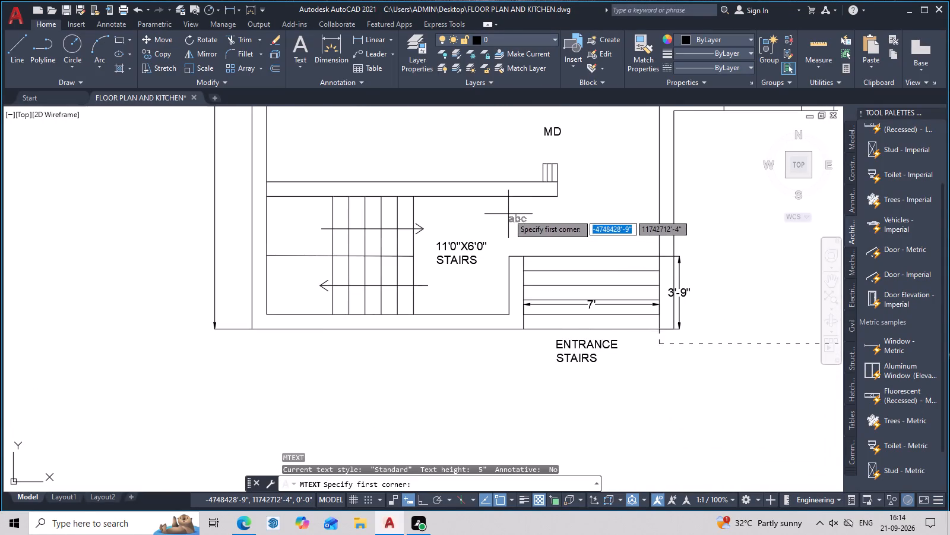
click(508, 214)
click(522, 228)
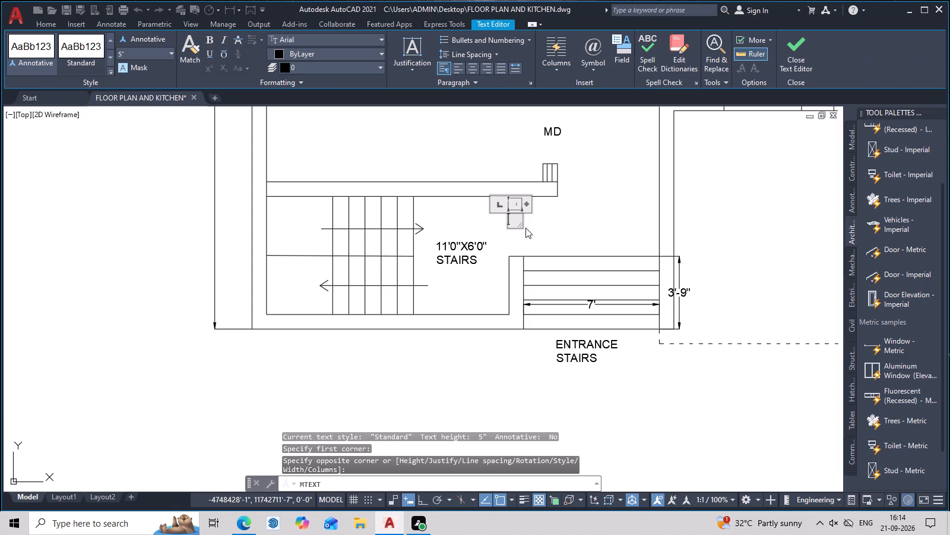
text(GD)
key(space)
click(552, 222)
Add a two-line text label beside the living-room coffee table reading HALL and 14'3"X17'0".
scroll(555, 226, down, 3)
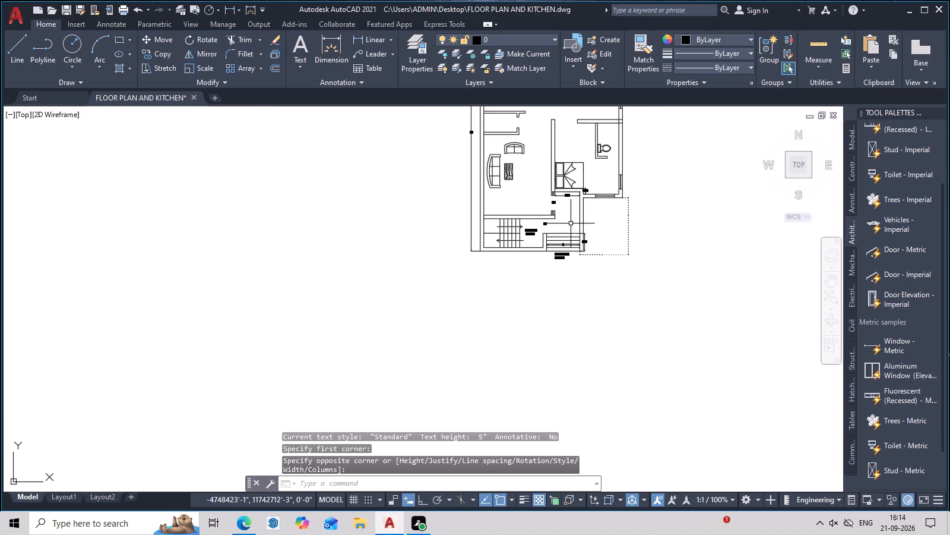
middle_drag(571, 234, 555, 327)
scroll(548, 307, up, 3)
middle_drag(549, 303, 677, 522)
middle_drag(611, 442, 637, 211)
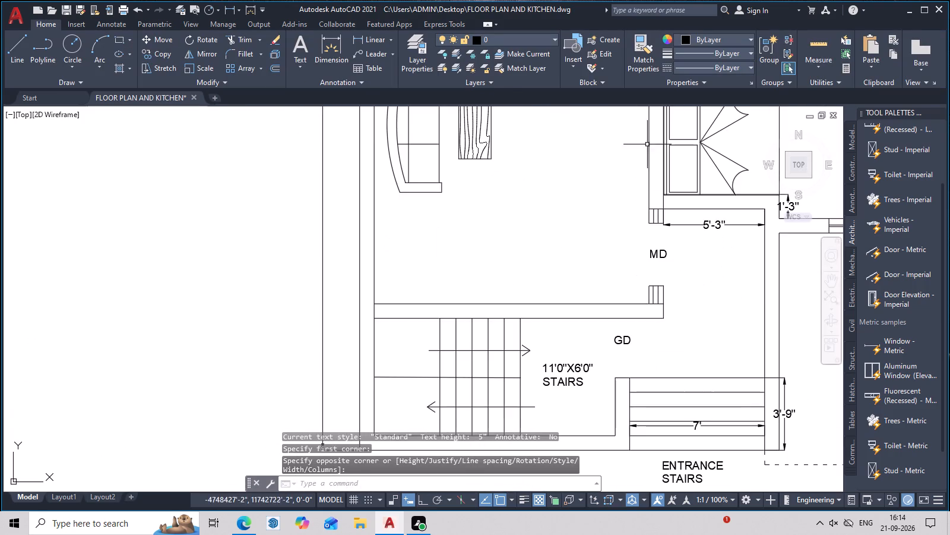
middle_drag(658, 143, 672, 364)
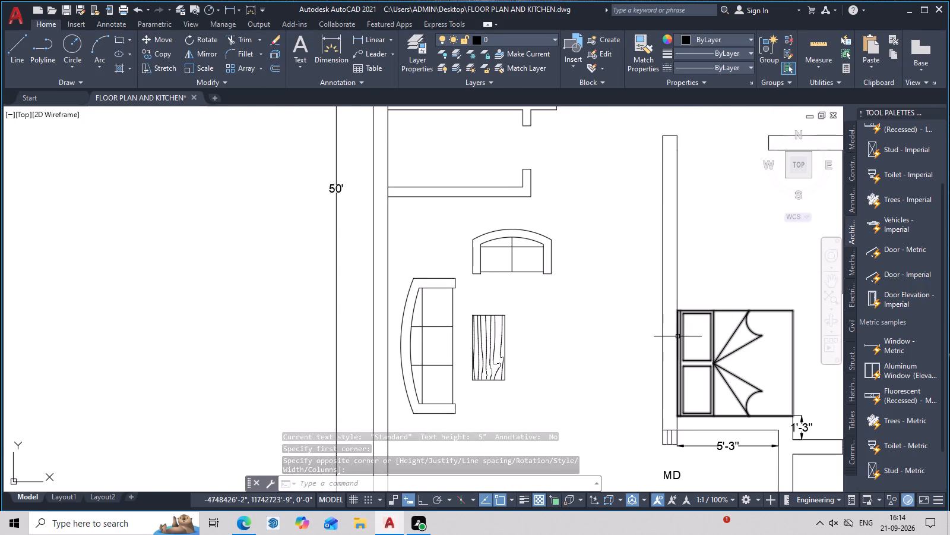
text(T)
key(space)
middle_drag(677, 335, 685, 266)
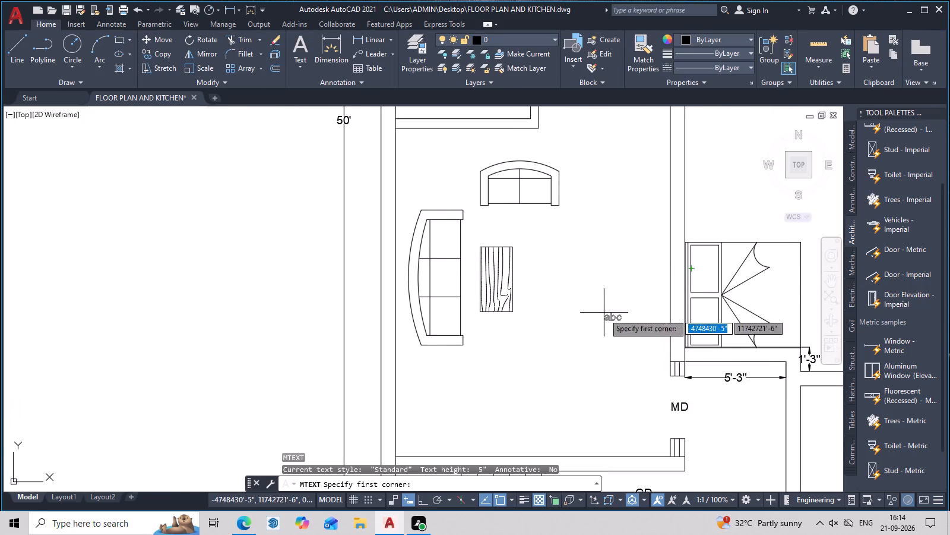
middle_drag(603, 313, 596, 276)
click(521, 221)
click(571, 241)
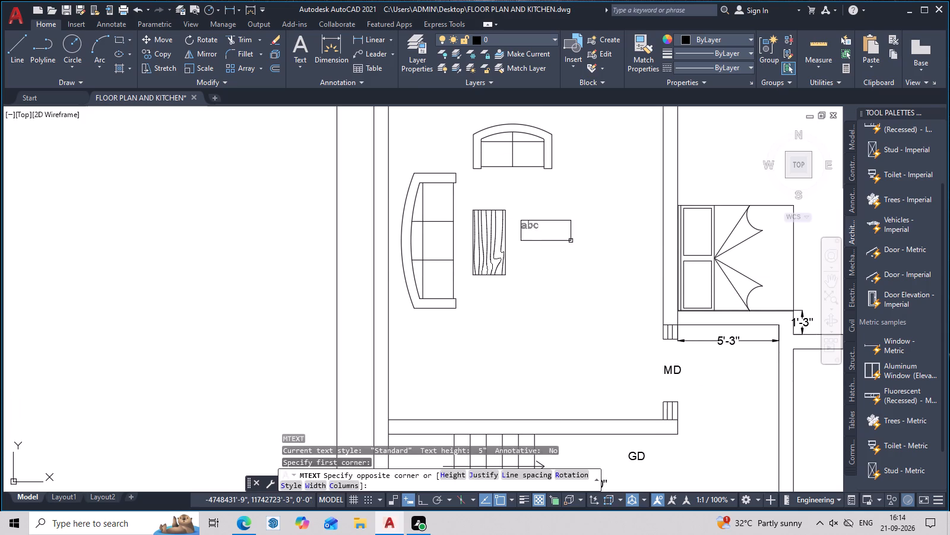
text(HALL)
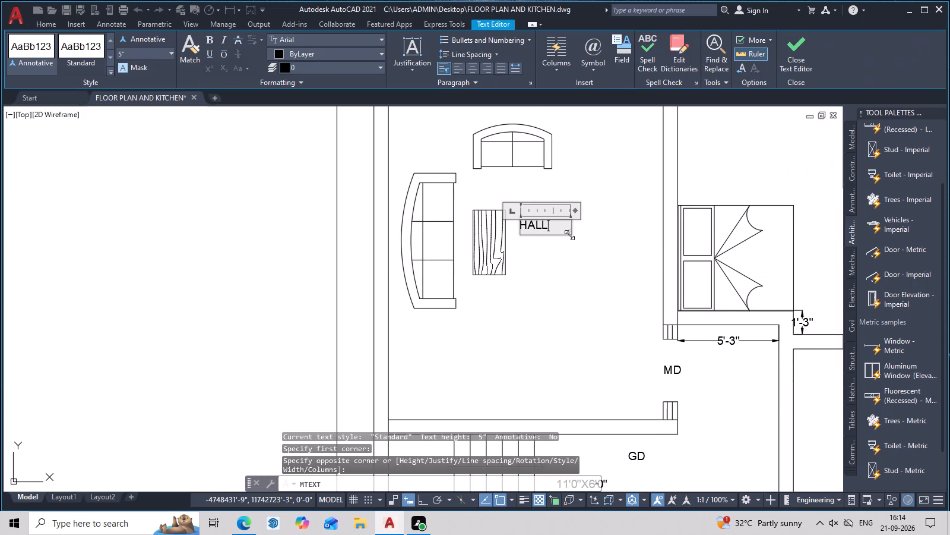
key(space)
key(Return)
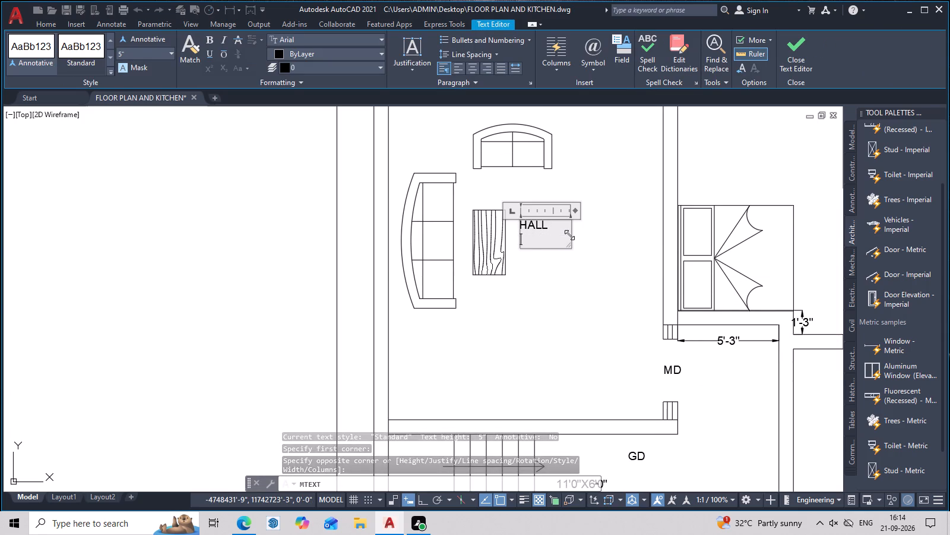
text(14'3")
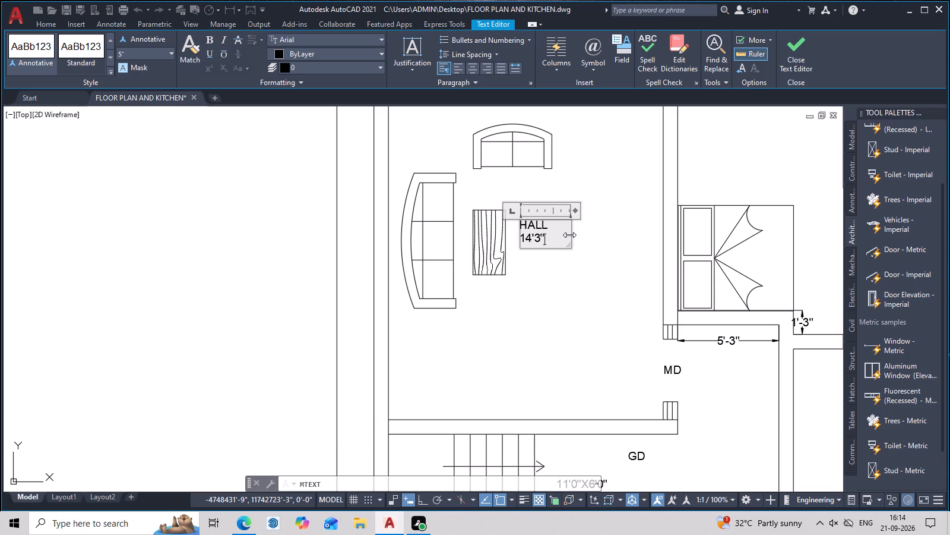
key(x)
text(17')
text(0")
click(590, 255)
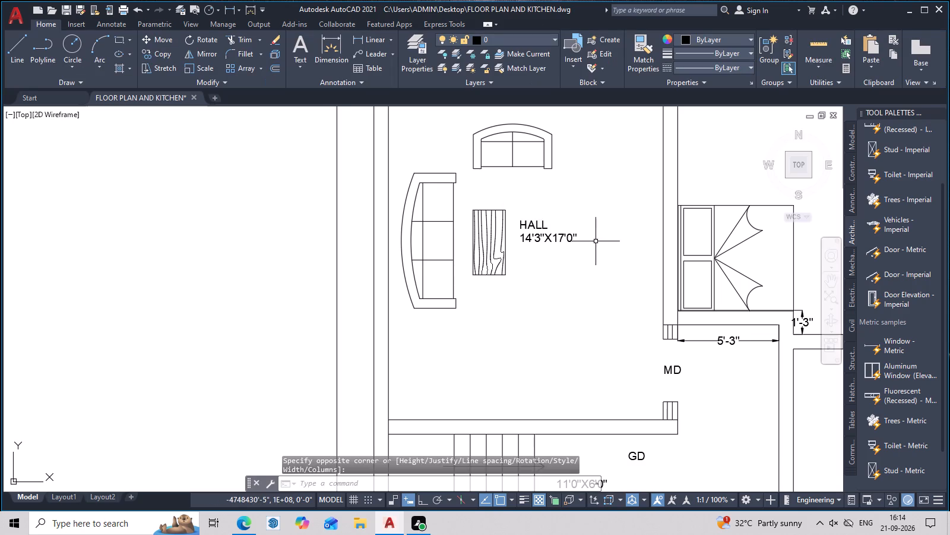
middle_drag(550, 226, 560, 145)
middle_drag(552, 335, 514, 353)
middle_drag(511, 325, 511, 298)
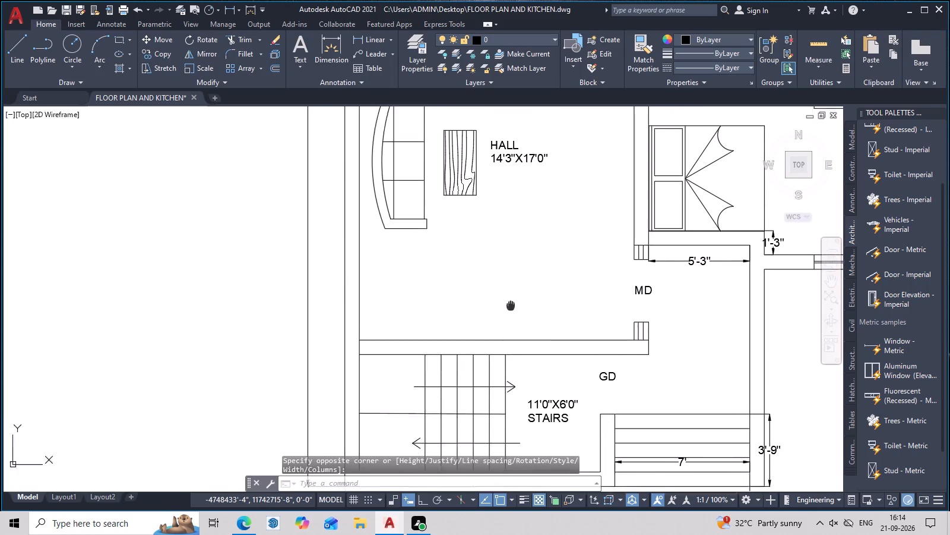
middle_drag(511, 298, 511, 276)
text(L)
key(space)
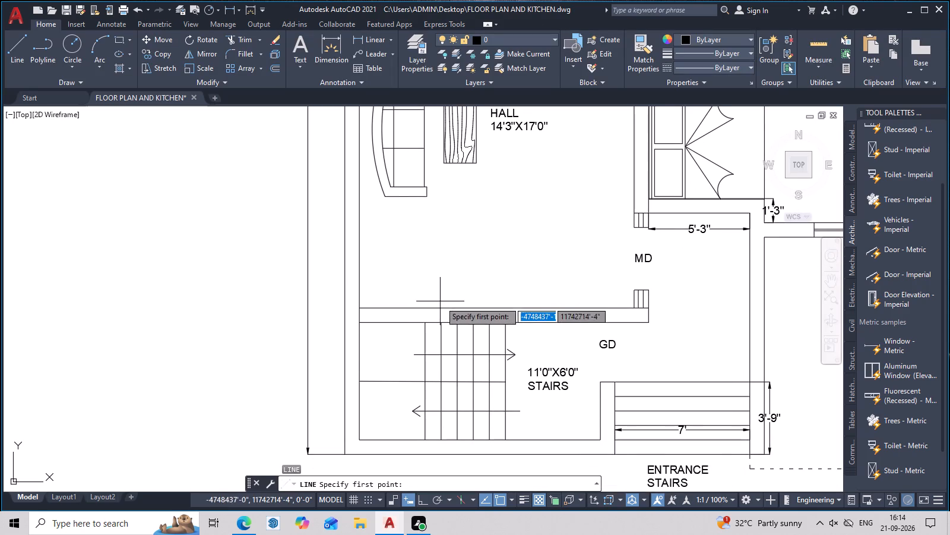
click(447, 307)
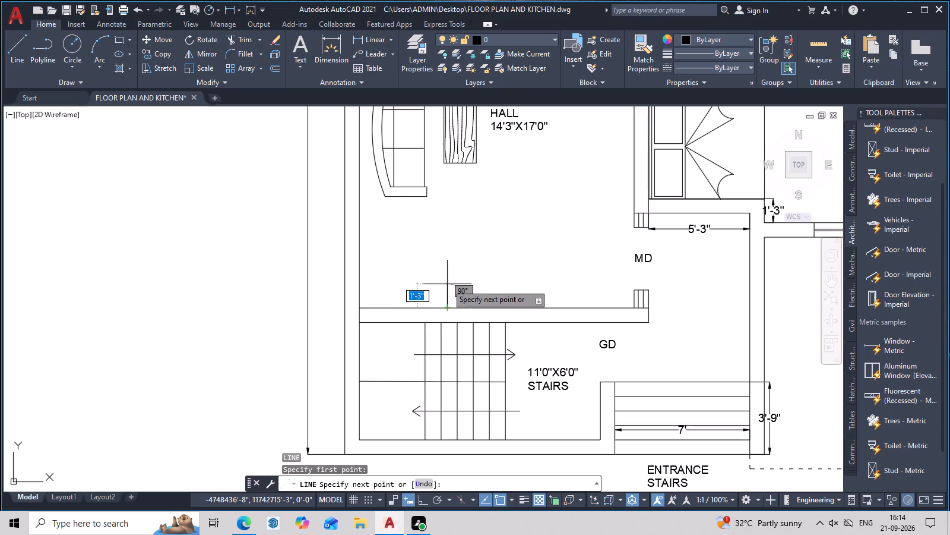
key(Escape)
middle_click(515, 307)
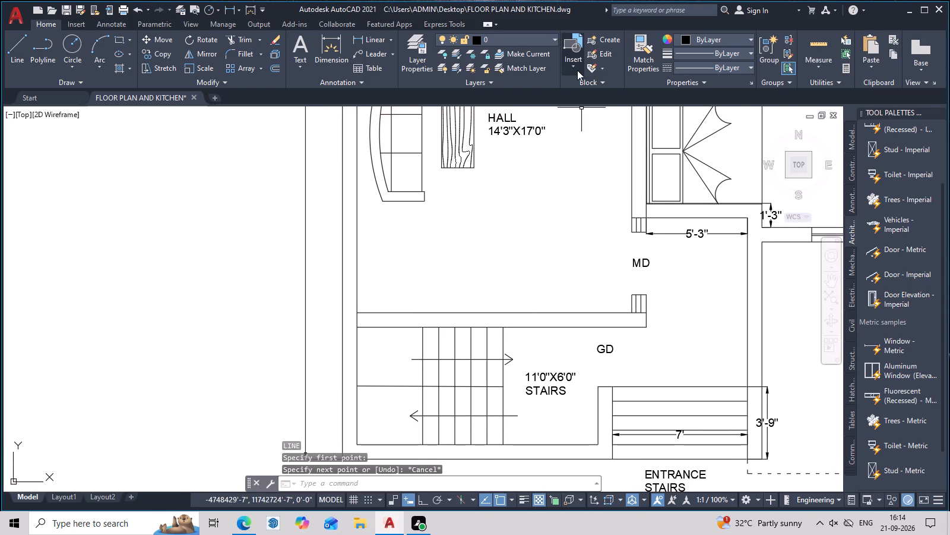
Load the tv drawing as a block library and insert its TV block in the hall near the MD opening.
click(577, 70)
click(616, 213)
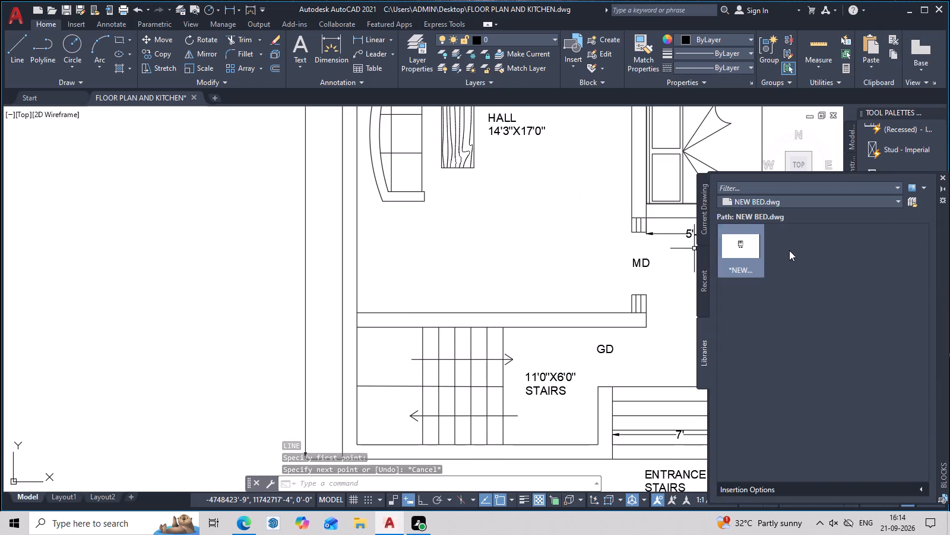
click(795, 205)
click(784, 292)
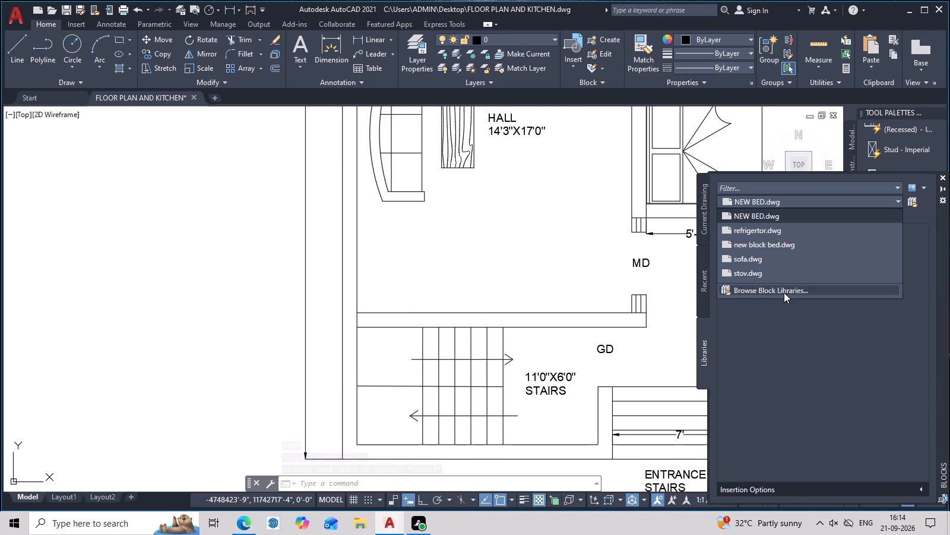
scroll(376, 300, down, 6)
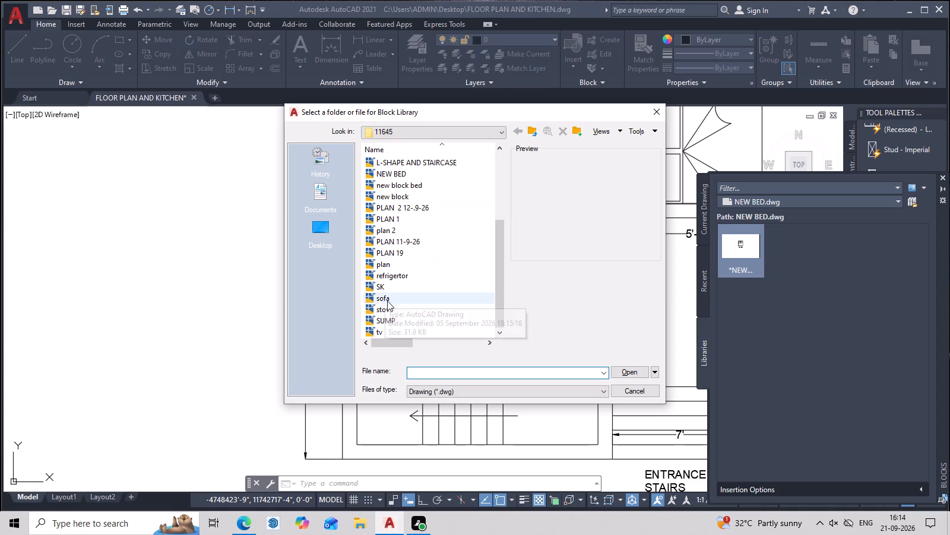
click(391, 332)
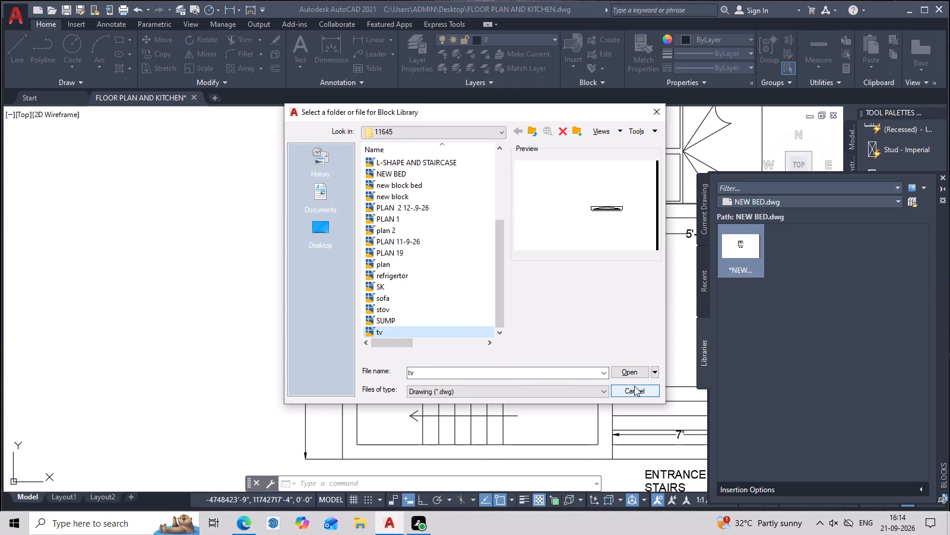
click(636, 374)
click(746, 250)
drag(746, 250, 616, 253)
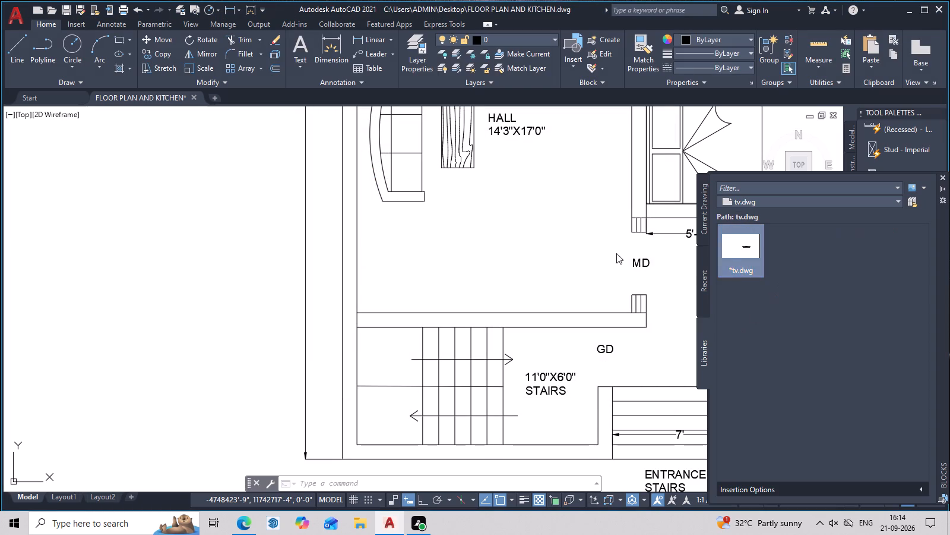
drag(616, 253, 587, 256)
drag(555, 259, 534, 260)
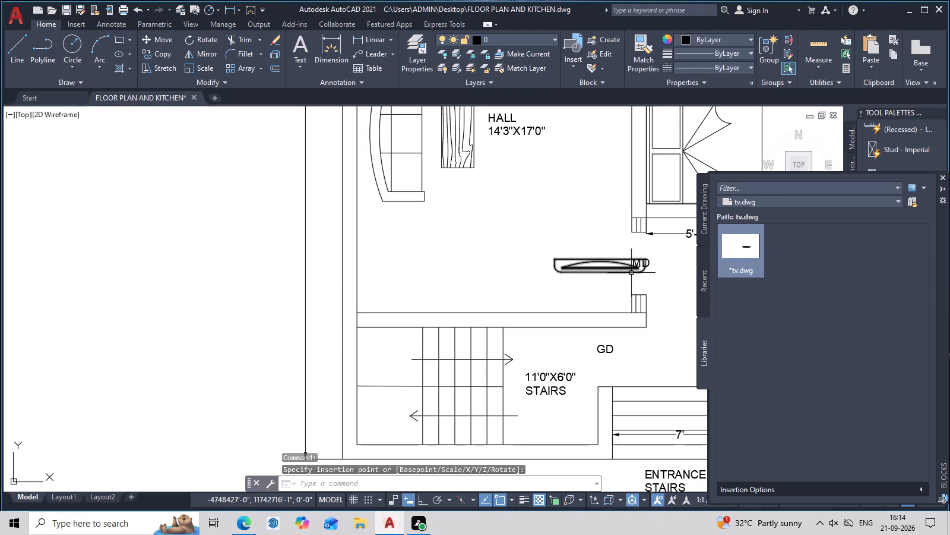
Rotate the TV block 180° about its upper corner near the MD label.
text(RO)
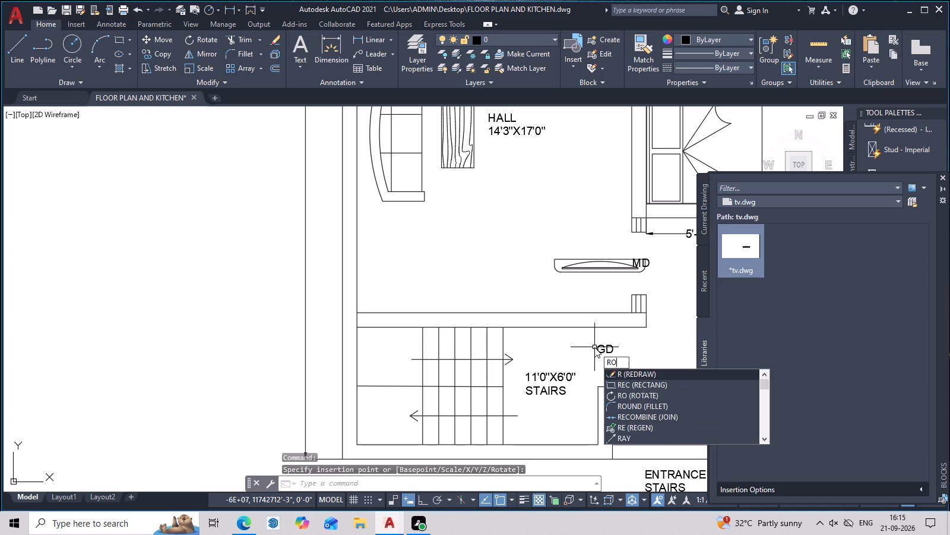
key(space)
click(606, 262)
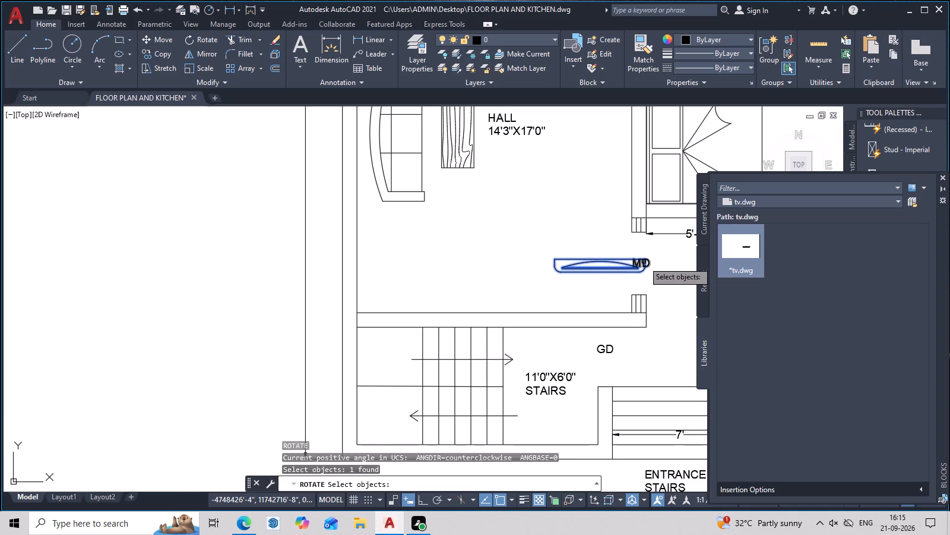
right_click(643, 262)
click(647, 259)
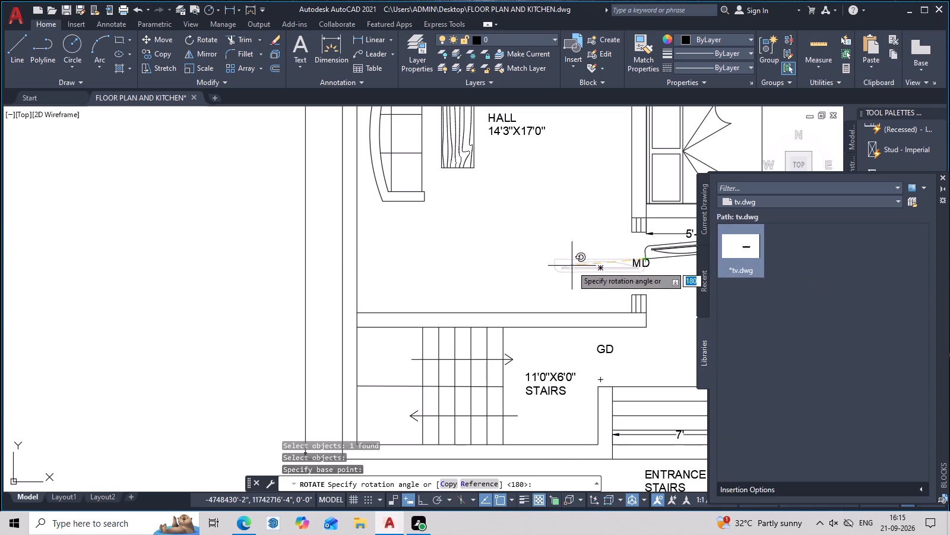
key(F8)
click(582, 260)
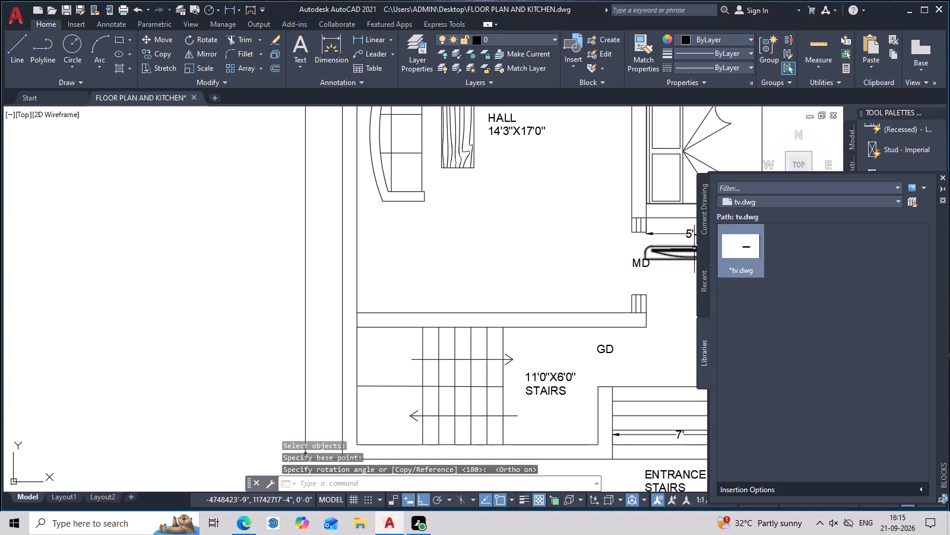
Move the TV block so its flat back sits at the midpoint of the hall's stair-side wall, and close the block library.
click(682, 258)
text(M)
key(space)
click(682, 258)
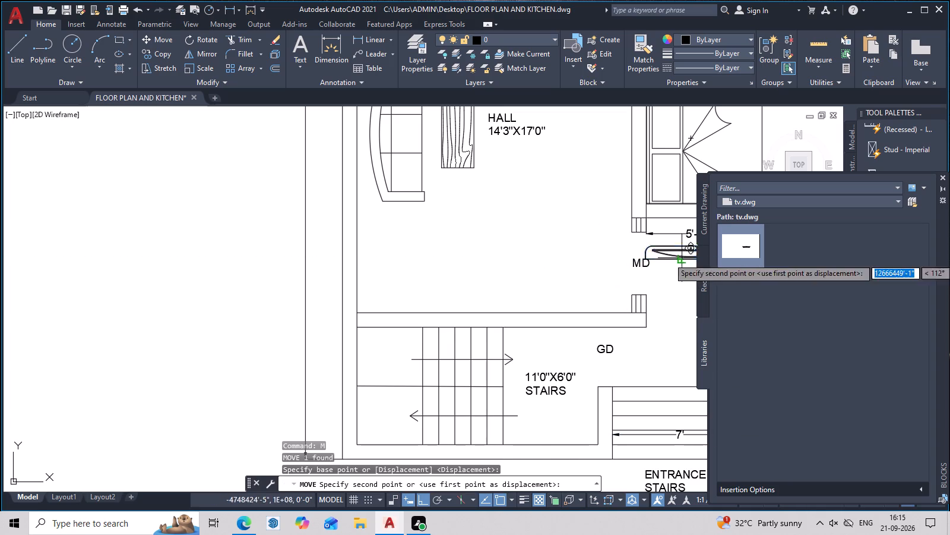
click(456, 285)
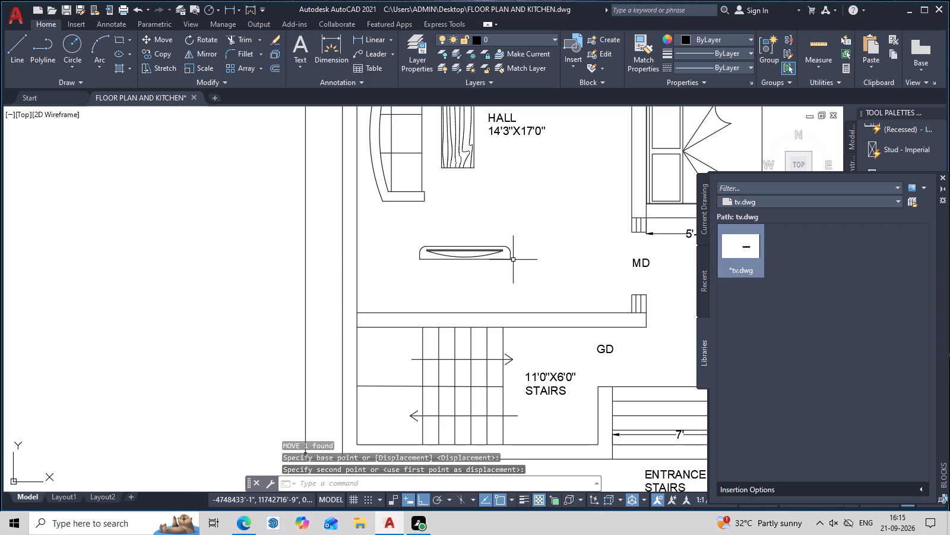
key(m)
key(space)
click(509, 259)
right_click(509, 258)
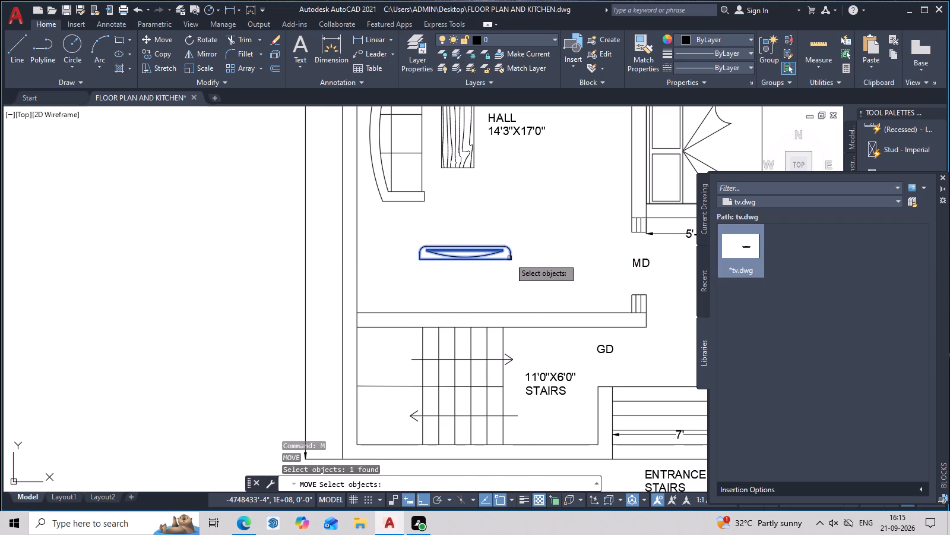
click(467, 258)
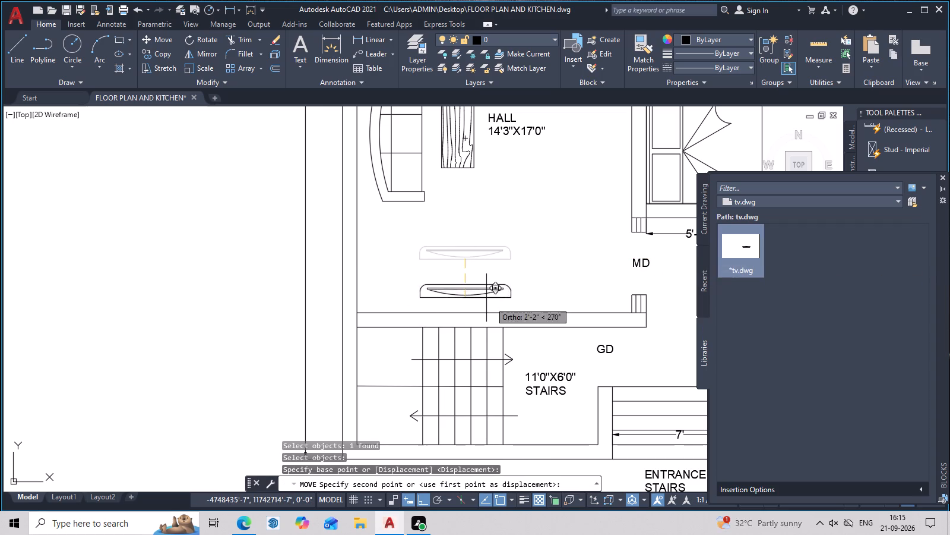
key(F8)
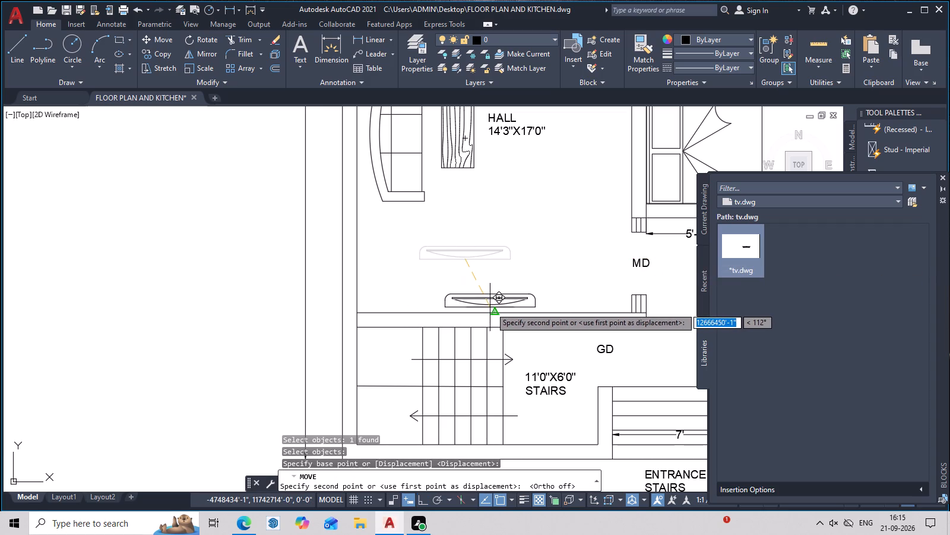
click(494, 313)
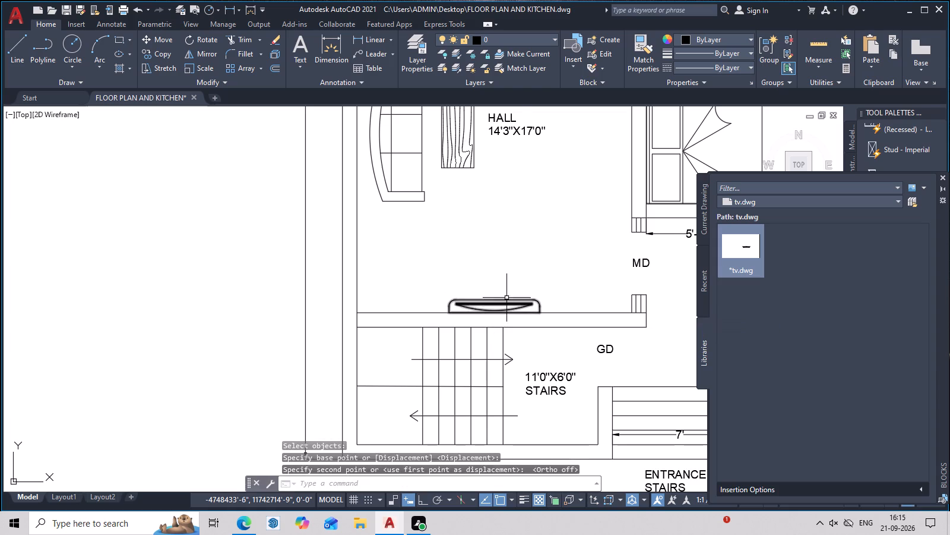
key(Escape)
scroll(528, 295, down, 2)
middle_drag(553, 308, 569, 402)
middle_drag(565, 372, 560, 358)
scroll(551, 347, up, 2)
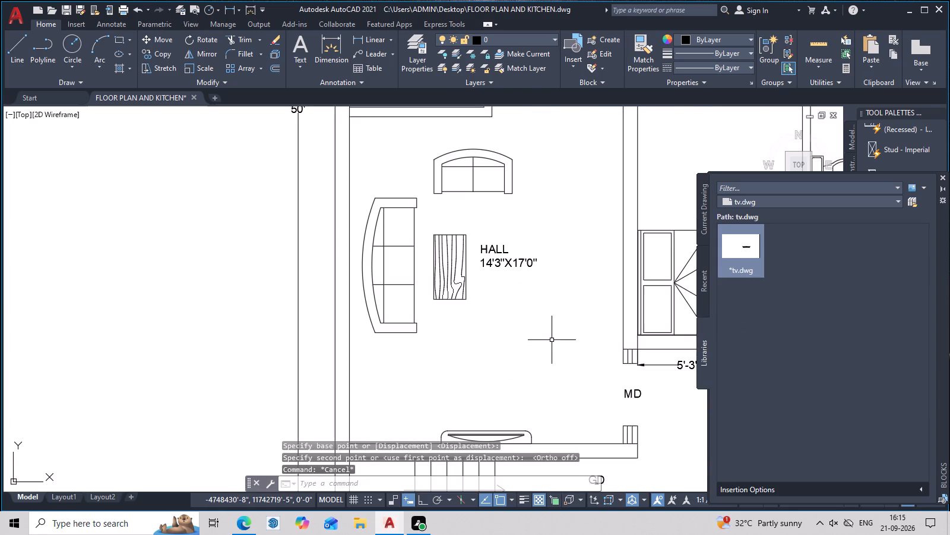
click(942, 177)
Move the HALL 14'3"X17'0" label from beside the coffee table to the open floor just above the TV.
scroll(588, 303, down, 2)
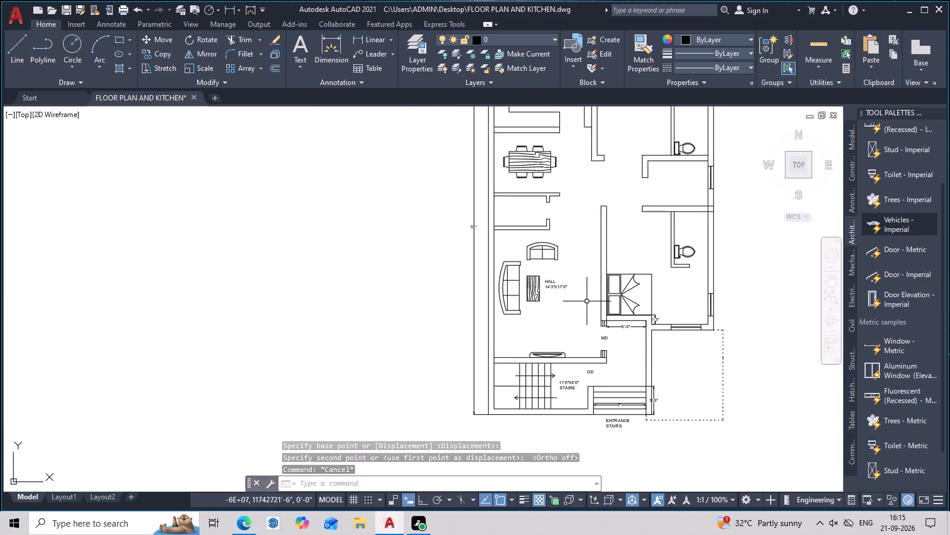
middle_drag(587, 301, 562, 363)
scroll(552, 354, up, 1)
middle_drag(550, 335, 559, 246)
click(532, 253)
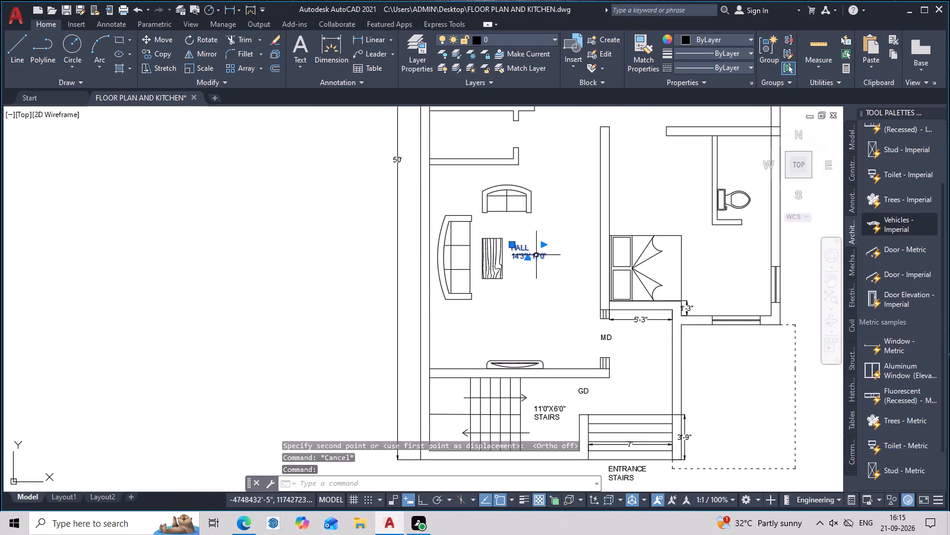
text(M)
key(space)
click(536, 259)
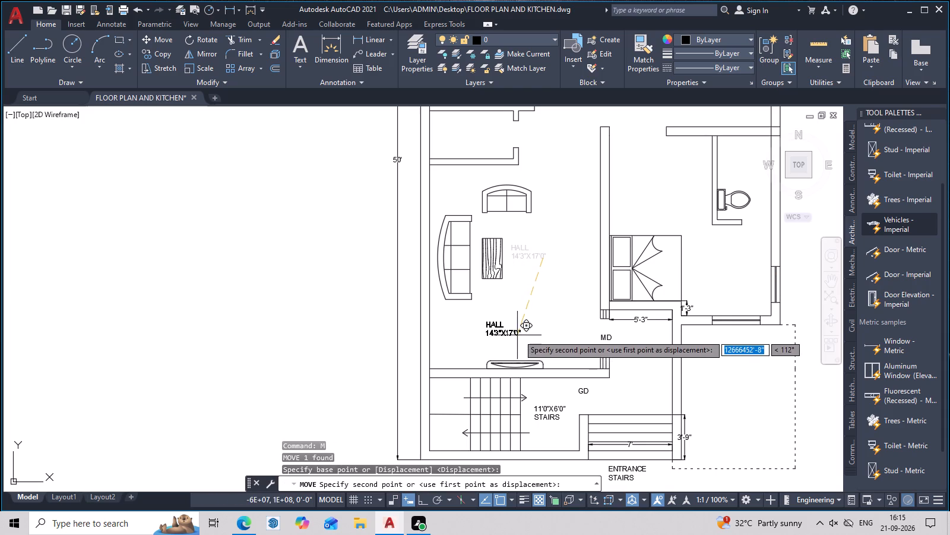
click(518, 334)
Add the multiline text label PUJA ROOM in the small room above the sofas, widening the text frame so it fits on one line.
scroll(548, 317, up, 1)
middle_drag(543, 328, 562, 261)
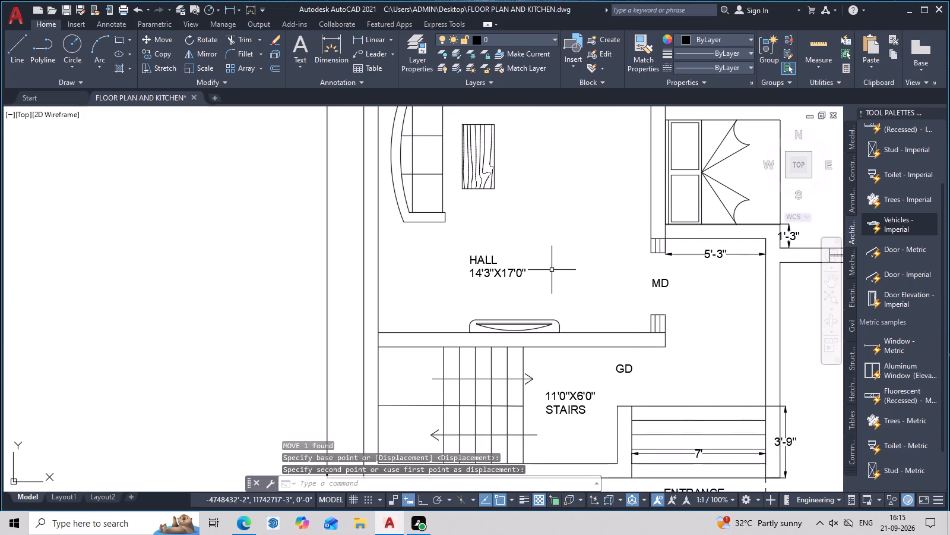
middle_drag(576, 294, 618, 331)
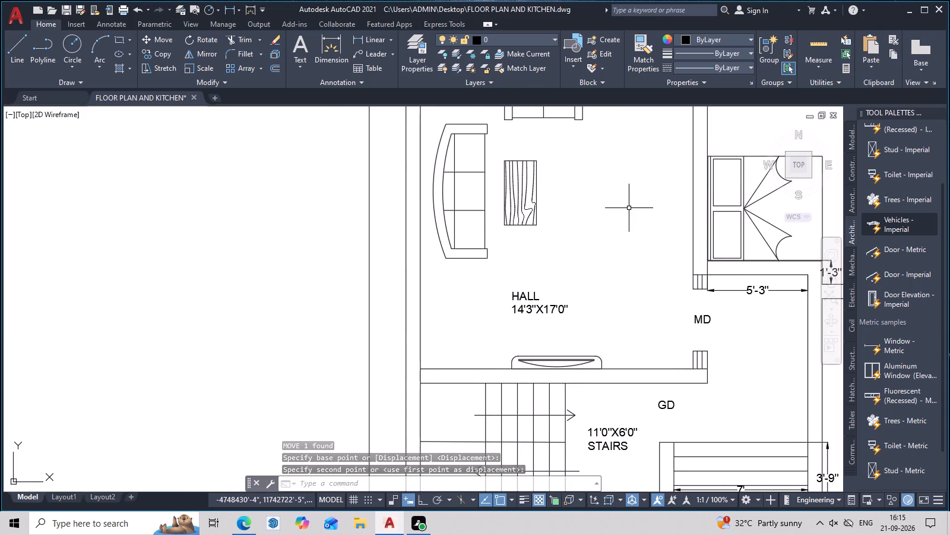
middle_drag(629, 208, 600, 276)
scroll(599, 258, down, 1)
middle_drag(599, 258, 540, 386)
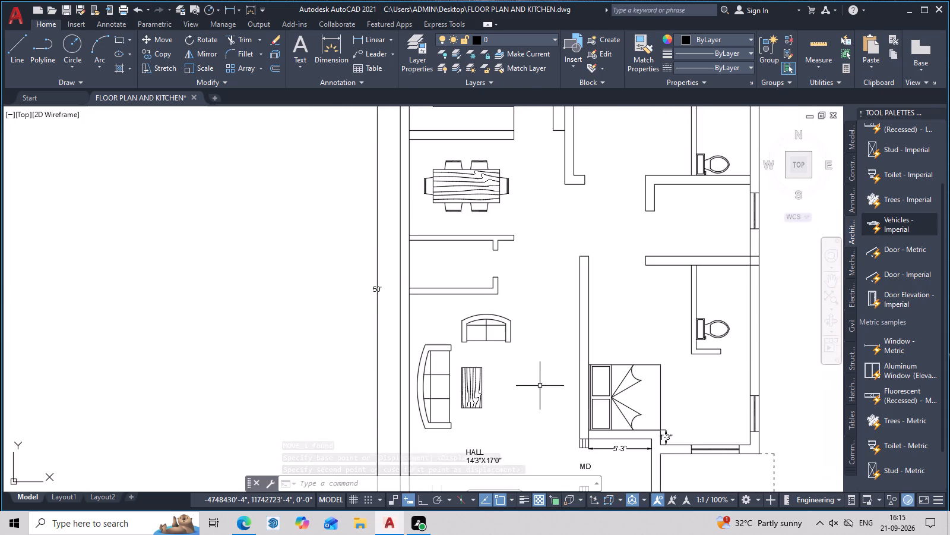
middle_drag(532, 333, 532, 354)
scroll(456, 292, up, 1)
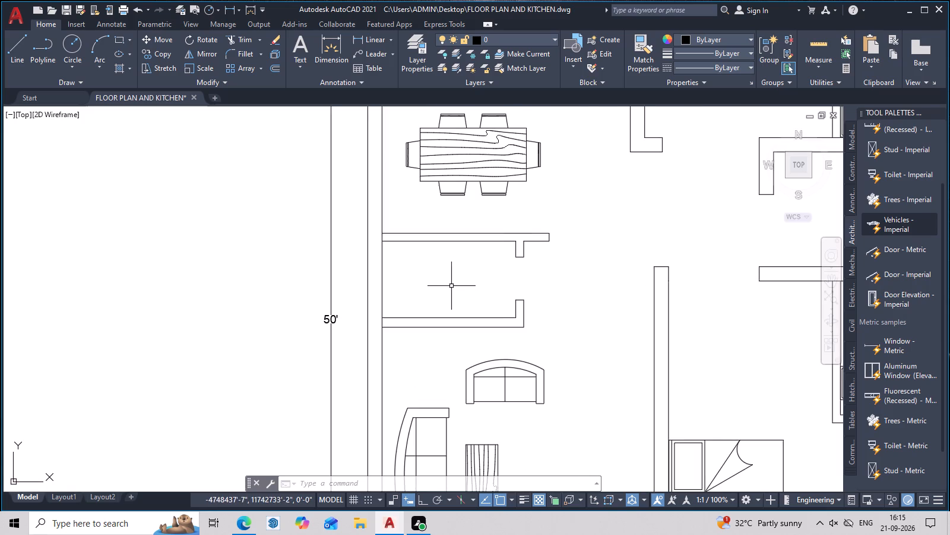
middle_drag(451, 286, 517, 241)
text(T)
key(space)
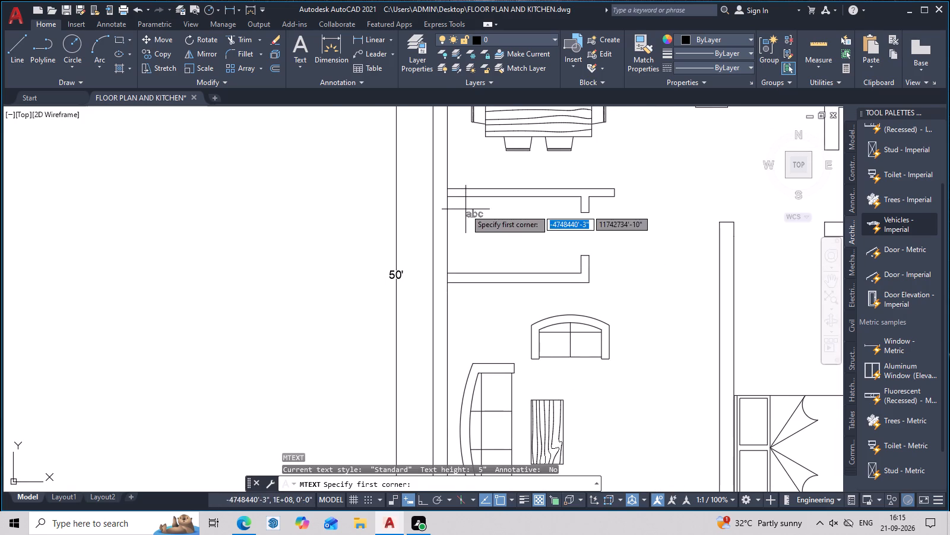
click(465, 209)
click(521, 227)
text(PIJA)
key(space)
key(BackSpace)
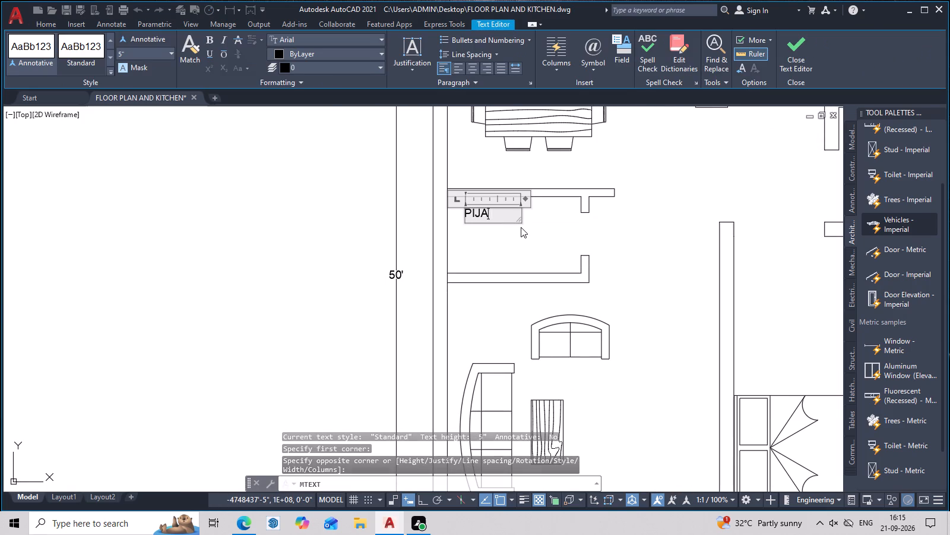
key(BackSpace)
key(BackSpace)
key(BackSpace)
text(UJA)
key(space)
text(ROM)
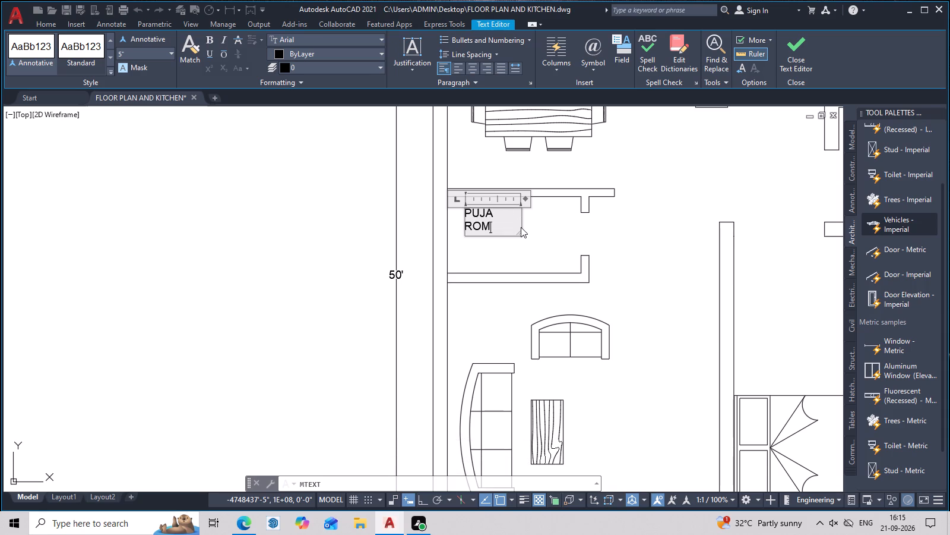
key(BackSpace)
key(BackSpace)
text(OOM)
drag(520, 218, 569, 210)
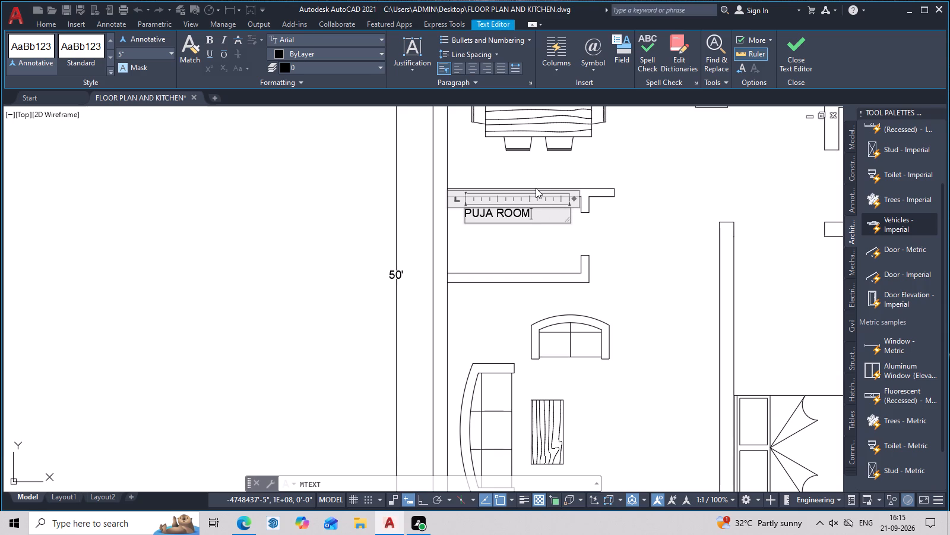
Add the room size 7'0"X4'0" as a second line under PUJA ROOM and finish the text.
key(Return)
key(7)
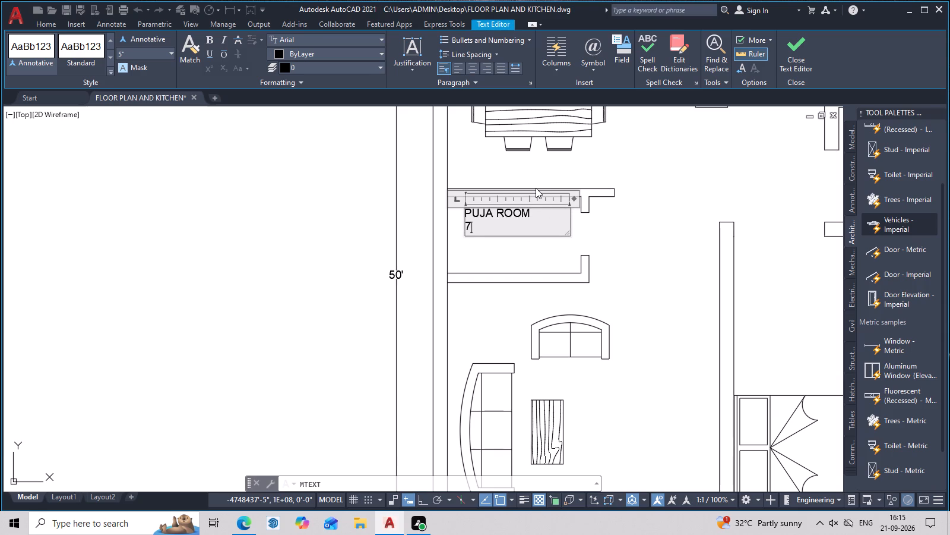
key(apostrophe)
key(0)
key(shift+quotedbl)
key(x)
text(4")
key(BackSpace)
key(apostrophe)
key(0)
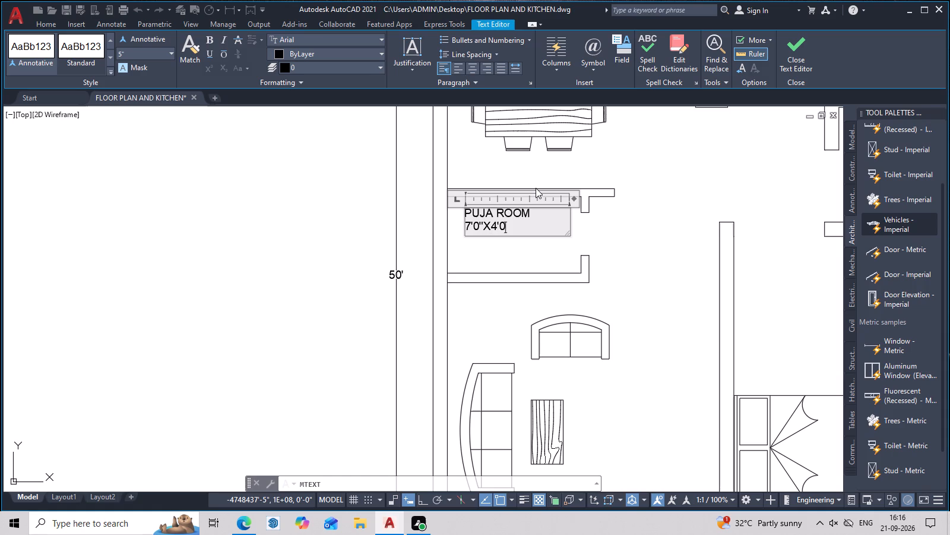
key(shift+quotedbl)
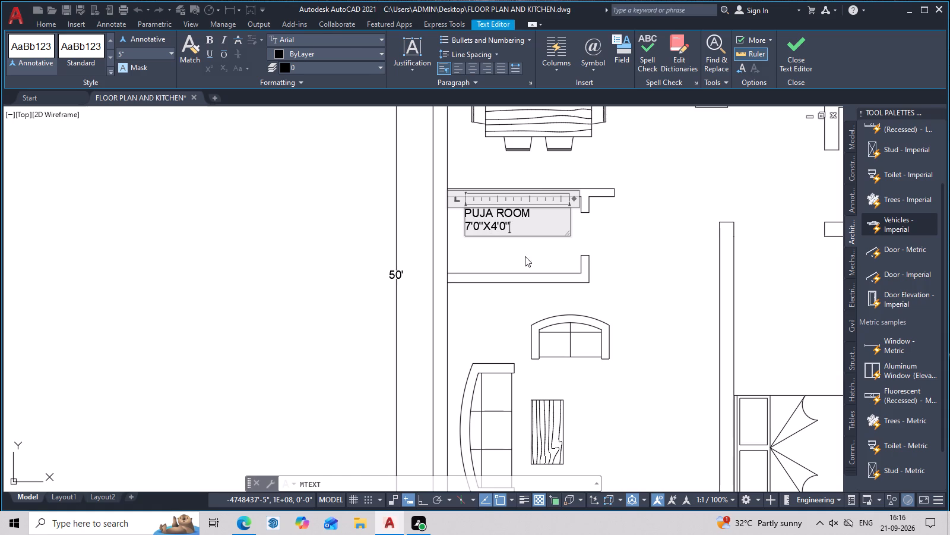
click(525, 256)
Move the PUJA ROOM label slightly away from the walls toward the middle of the room.
click(509, 224)
text(M)
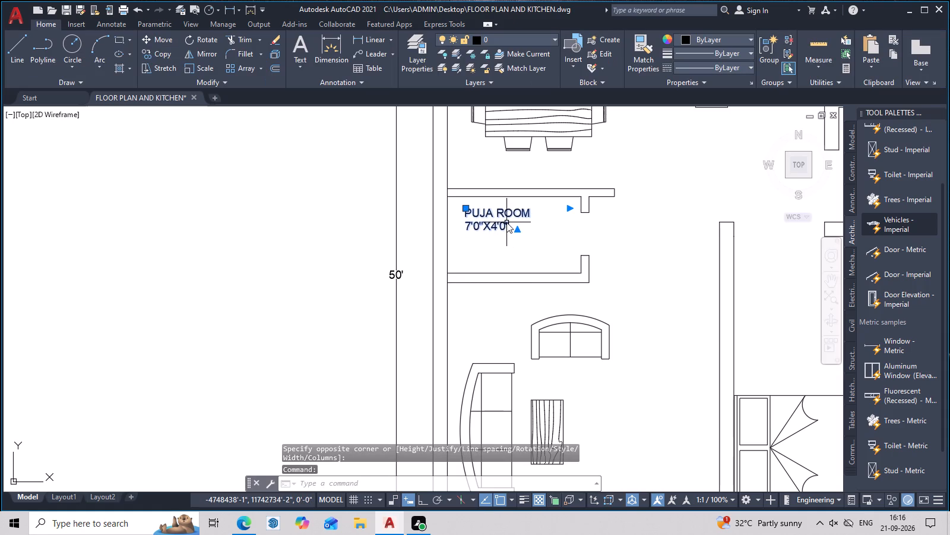
key(space)
click(506, 222)
click(478, 250)
Add the multiline text label LIVING SPACE in the open area between the dining table and the bedroom passage.
middle_drag(574, 261, 525, 256)
scroll(525, 256, up, 2)
middle_drag(558, 259, 616, 315)
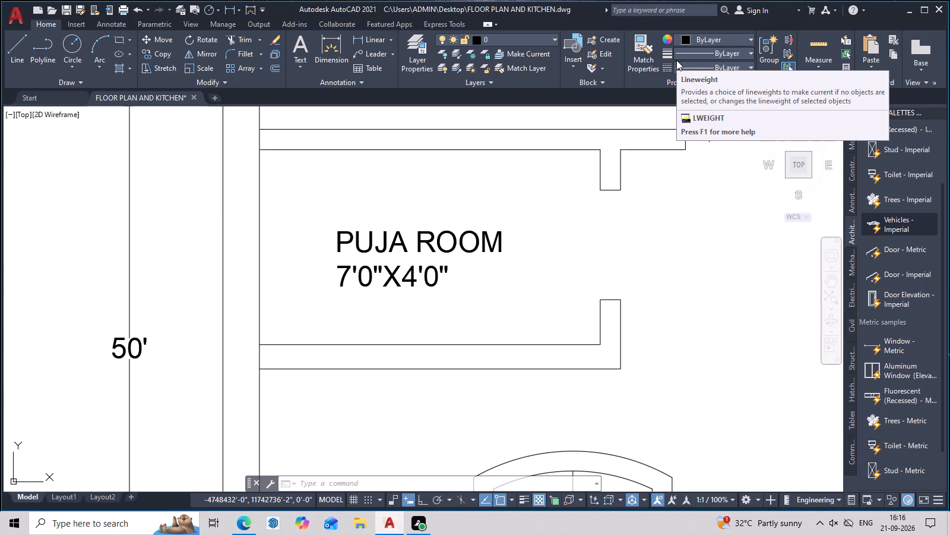
scroll(571, 246, down, 3)
middle_drag(642, 337, 543, 396)
middle_drag(552, 206, 508, 228)
middle_drag(600, 355, 572, 380)
scroll(572, 380, up, 1)
middle_drag(569, 357, 592, 323)
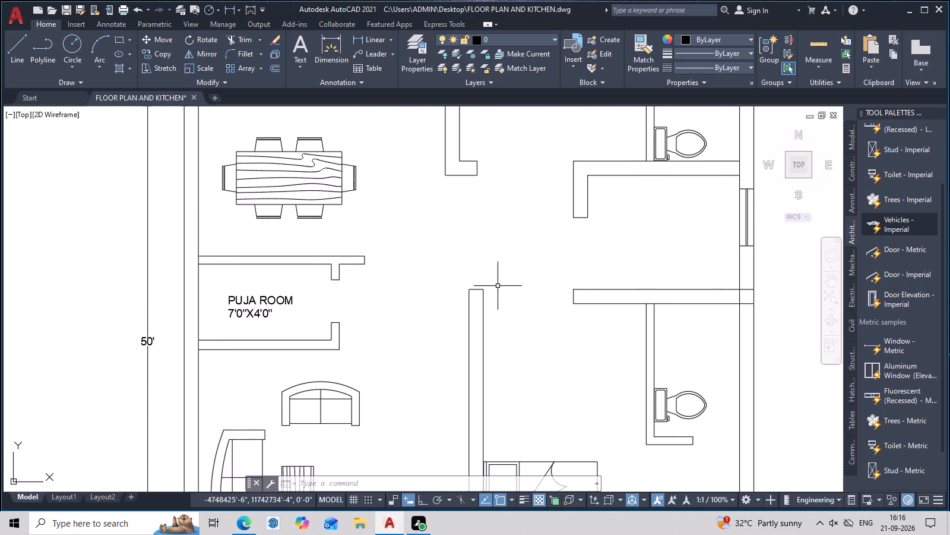
text(T)
key(space)
click(421, 222)
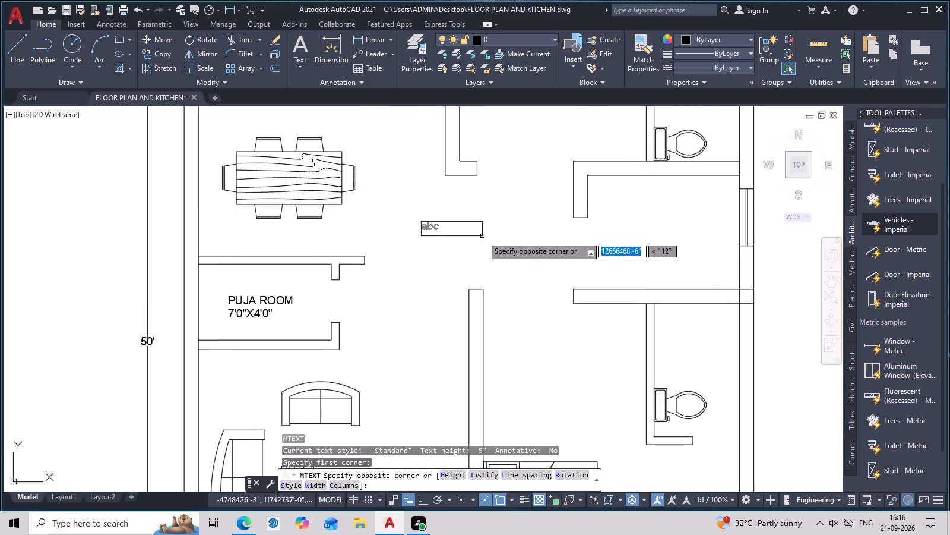
click(482, 237)
text(LIVI)
text(NG)
key(space)
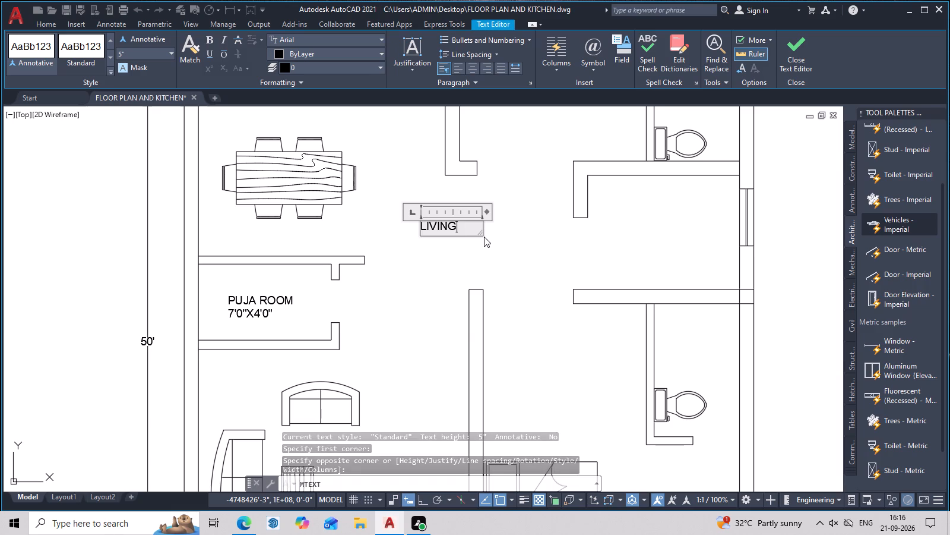
text(SPACE)
click(513, 254)
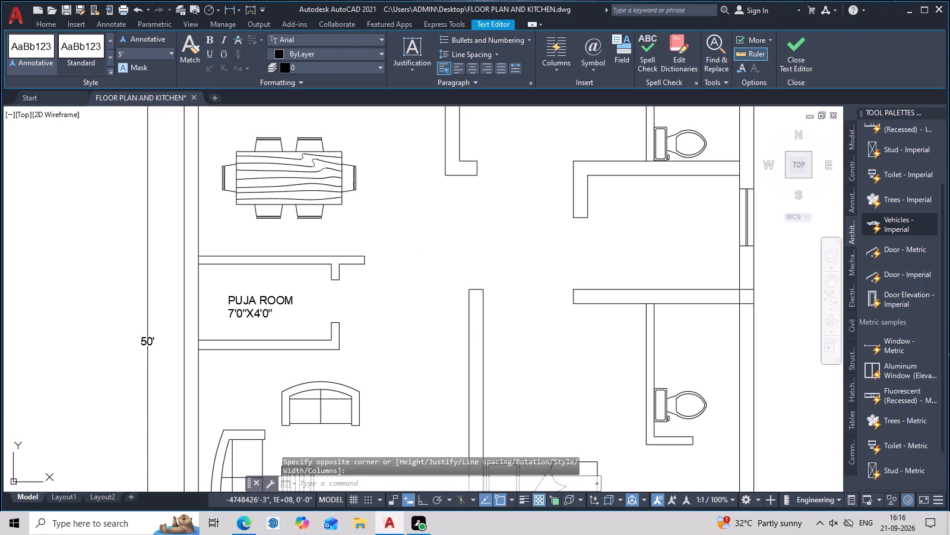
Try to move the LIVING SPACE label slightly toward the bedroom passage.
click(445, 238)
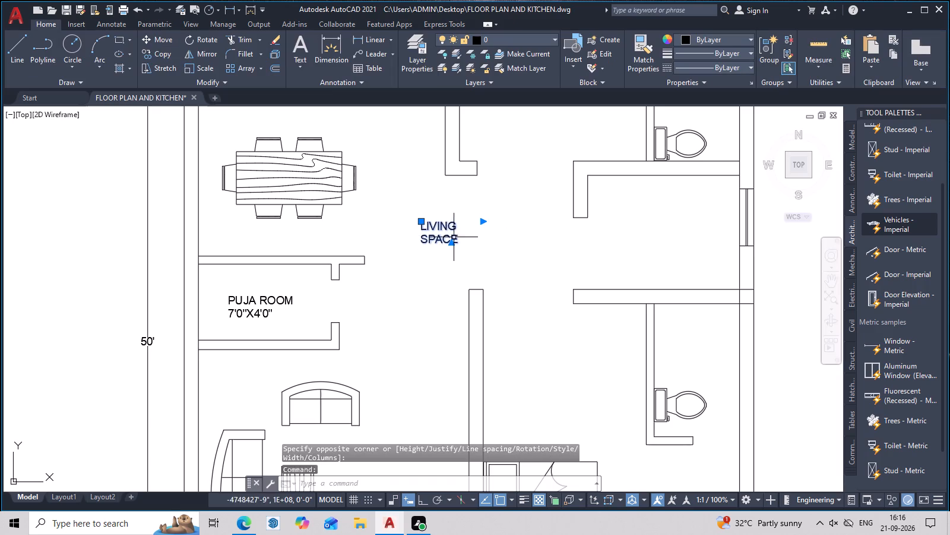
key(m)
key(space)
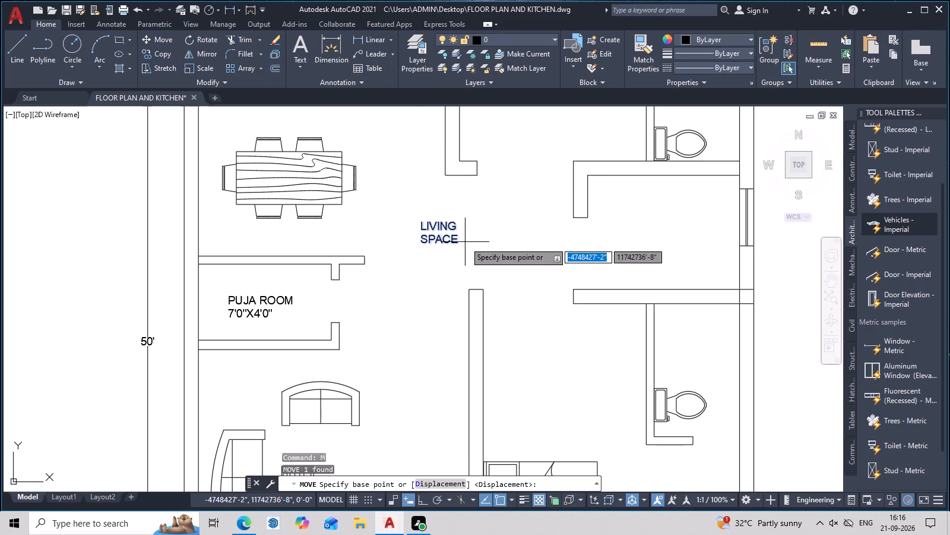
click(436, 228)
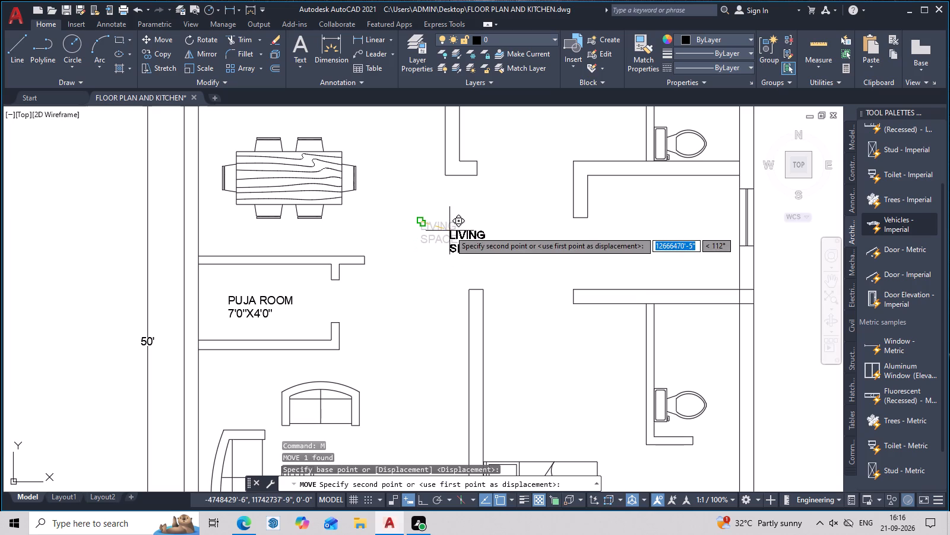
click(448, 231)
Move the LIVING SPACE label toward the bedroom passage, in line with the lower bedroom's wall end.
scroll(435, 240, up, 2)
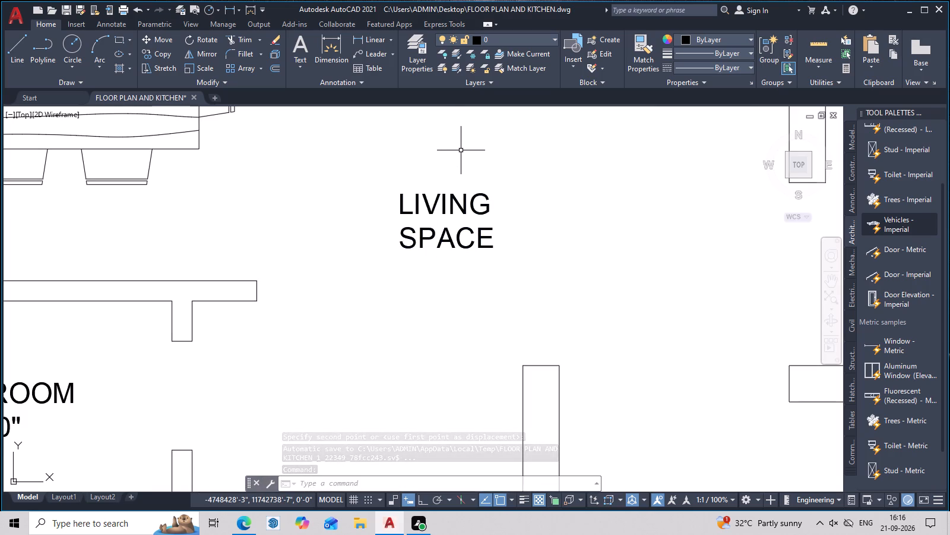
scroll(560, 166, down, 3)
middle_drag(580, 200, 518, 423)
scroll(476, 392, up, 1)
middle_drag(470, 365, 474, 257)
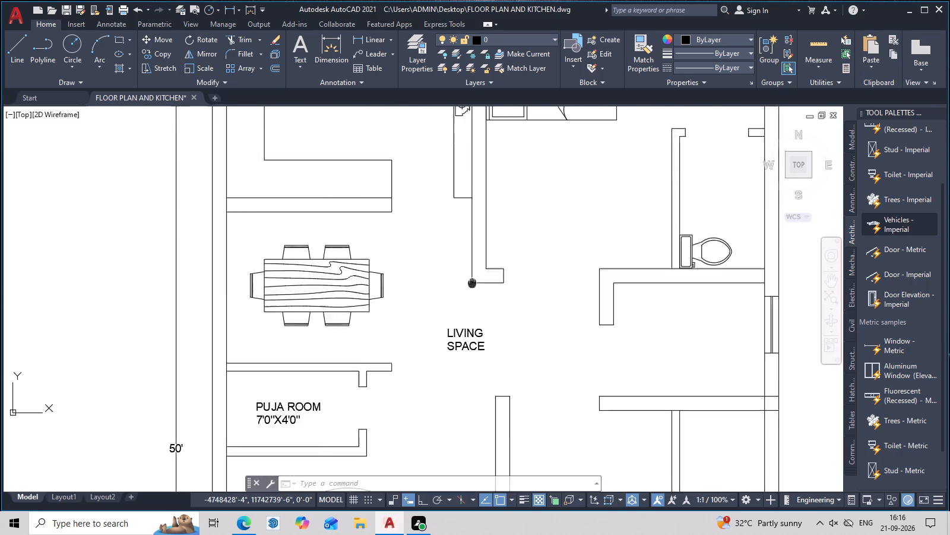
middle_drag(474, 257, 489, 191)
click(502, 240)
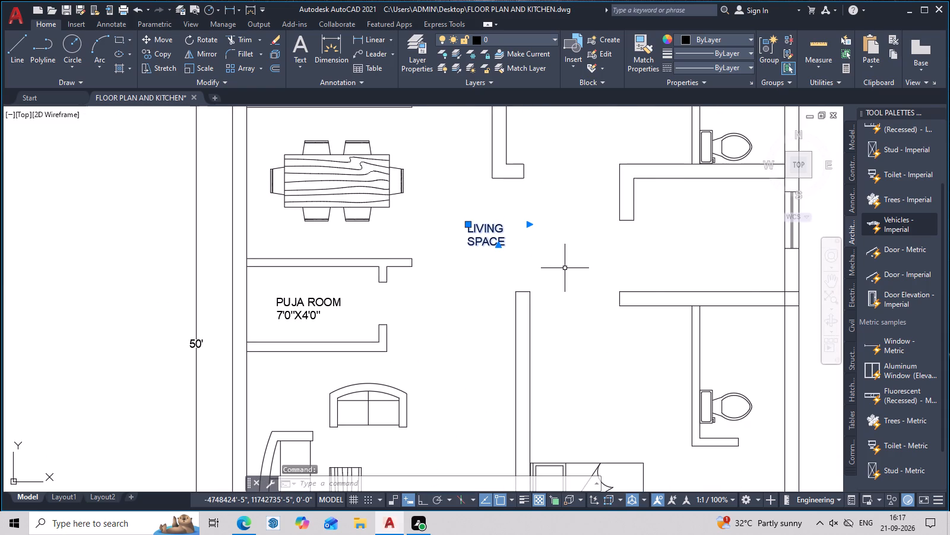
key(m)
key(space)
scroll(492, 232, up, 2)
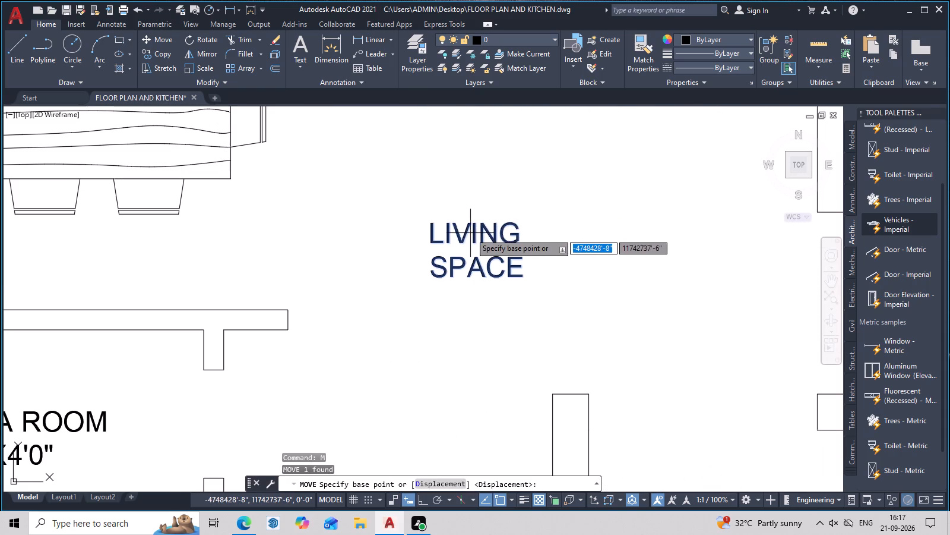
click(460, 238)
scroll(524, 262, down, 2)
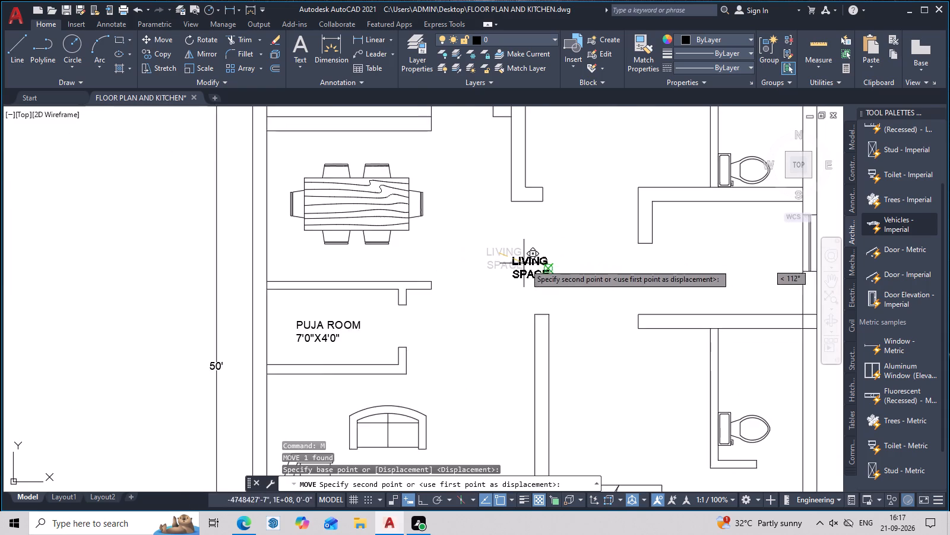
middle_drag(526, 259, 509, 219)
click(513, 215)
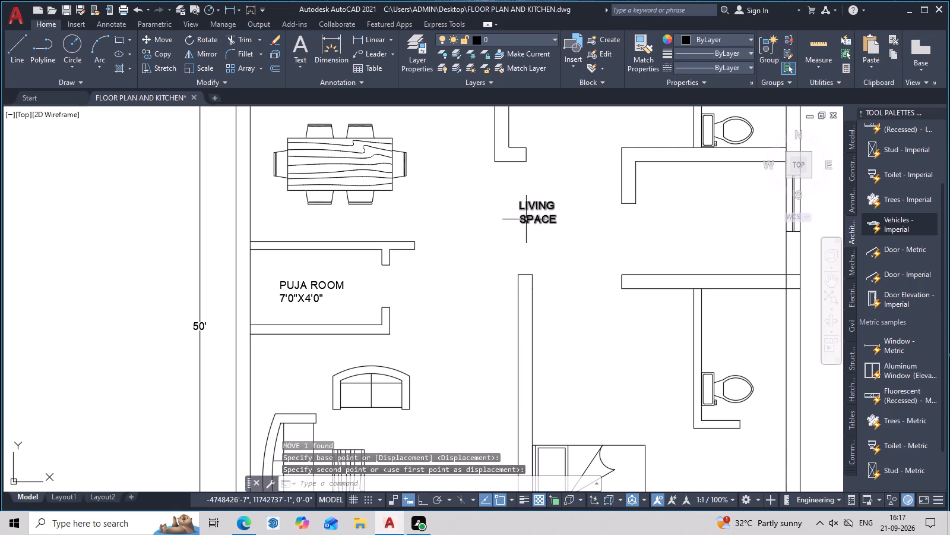
Move the LIVING SPACE label back toward the dining side, midway between the two bedroom wall ends.
click(527, 219)
text(M)
key(space)
click(547, 224)
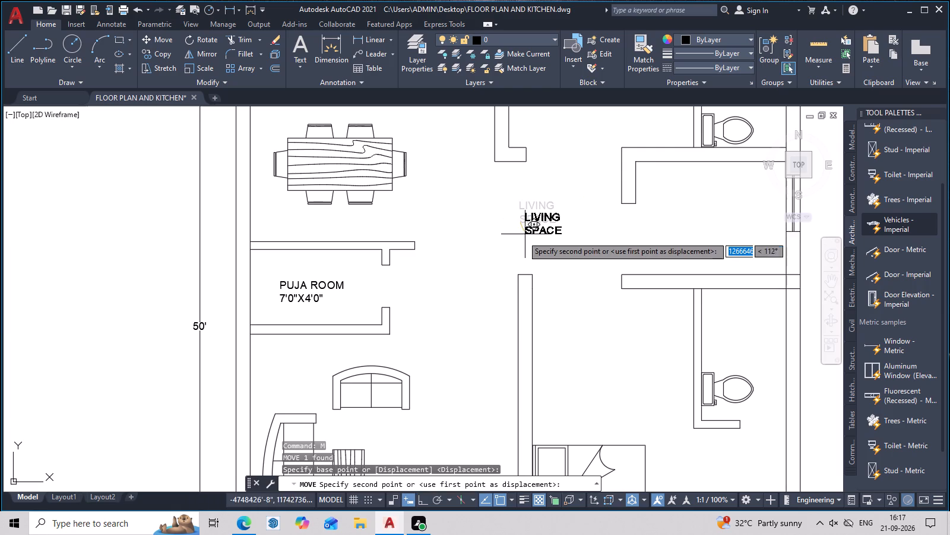
click(494, 230)
Examine the whole floor plan's layout and labels, from the kitchen down to the entrance stairs.
scroll(502, 228, up, 2)
scroll(587, 240, down, 2)
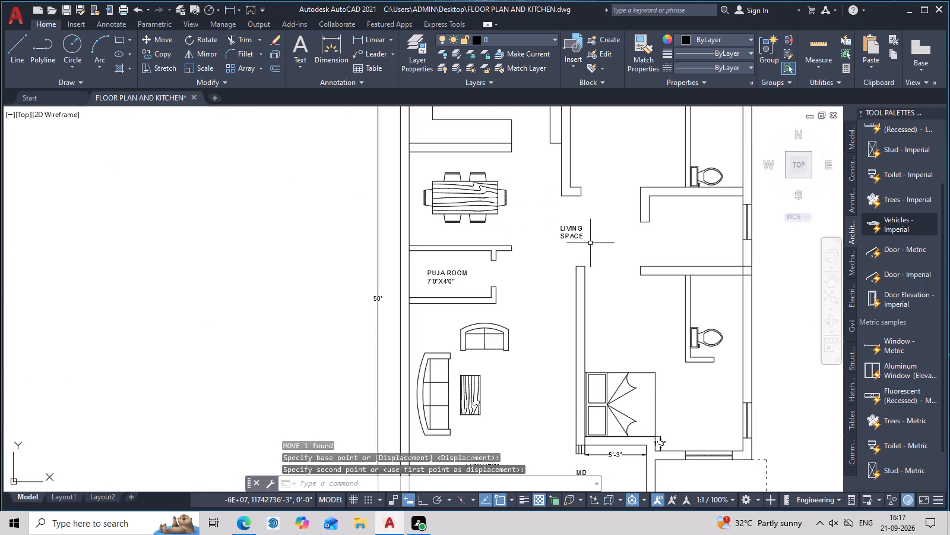
scroll(590, 243, down, 2)
middle_drag(609, 277, 610, 289)
middle_drag(607, 265, 565, 305)
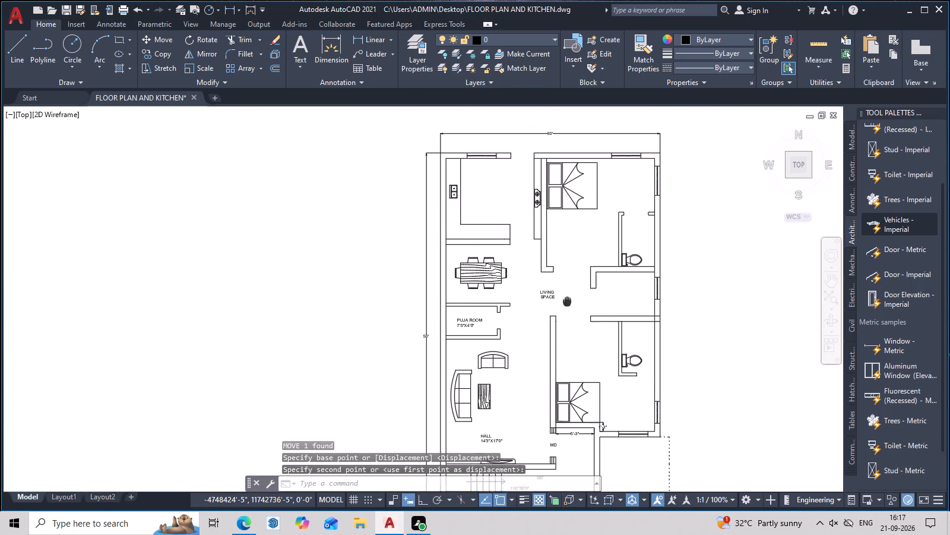
middle_drag(565, 305, 551, 323)
middle_drag(433, 227, 440, 241)
middle_drag(440, 252, 438, 179)
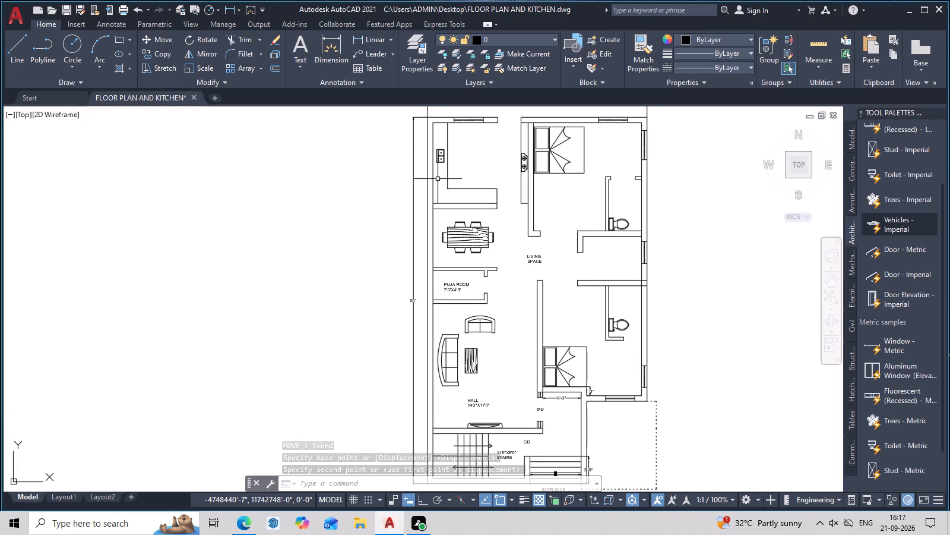
middle_drag(438, 179, 474, 144)
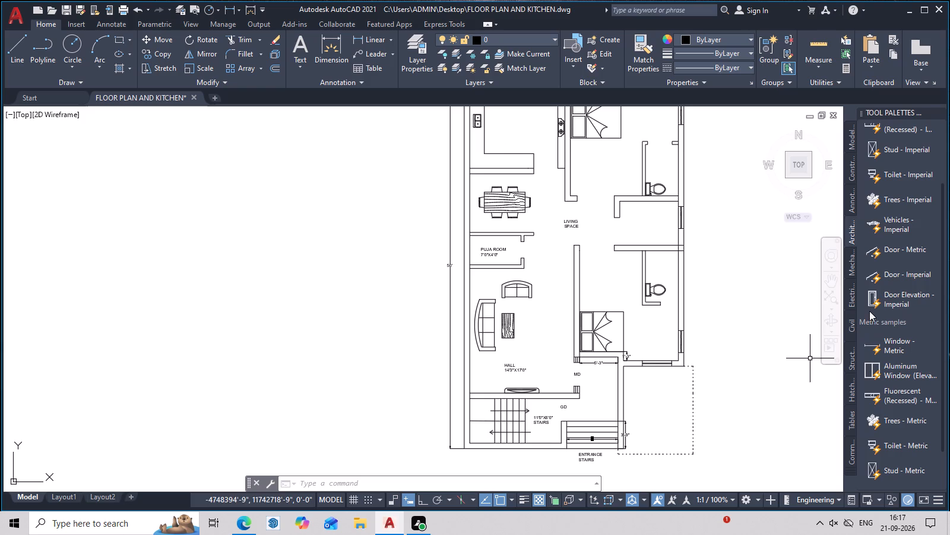
middle_drag(721, 320, 669, 386)
middle_drag(508, 391, 541, 341)
middle_drag(540, 322, 460, 385)
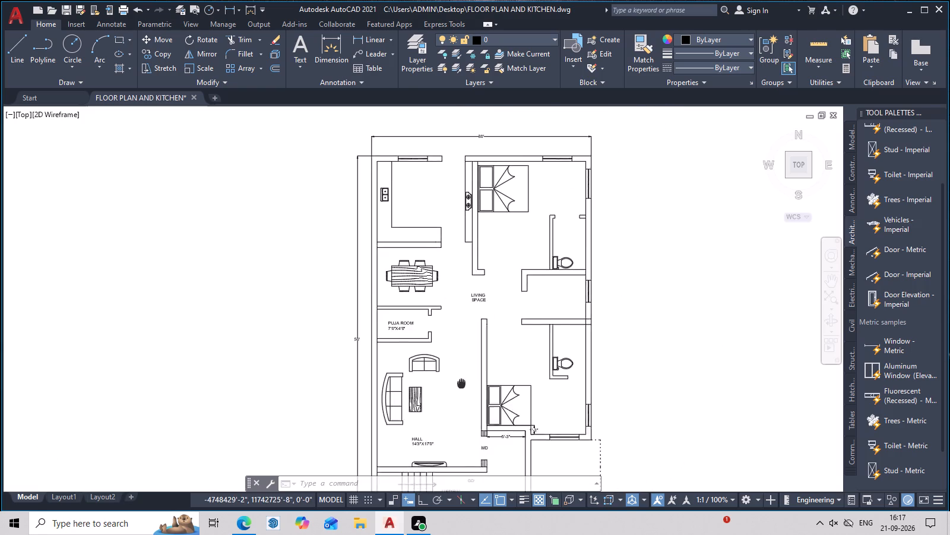
middle_drag(460, 385, 449, 398)
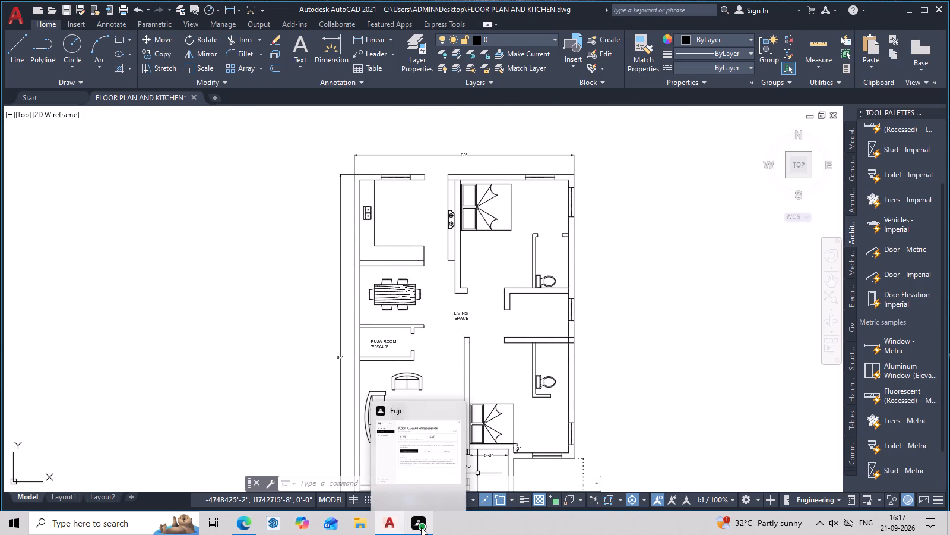
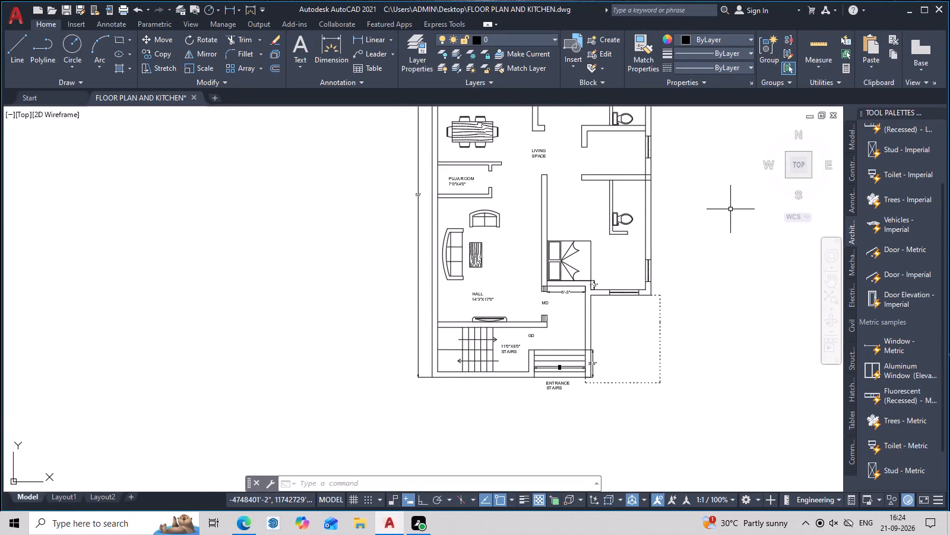
Examine the floor plan's rooms and labels from the entrance stairs up through the hall and puja room to the kitchen.
middle_drag(597, 333, 608, 332)
scroll(599, 335, up, 2)
middle_drag(598, 337, 628, 265)
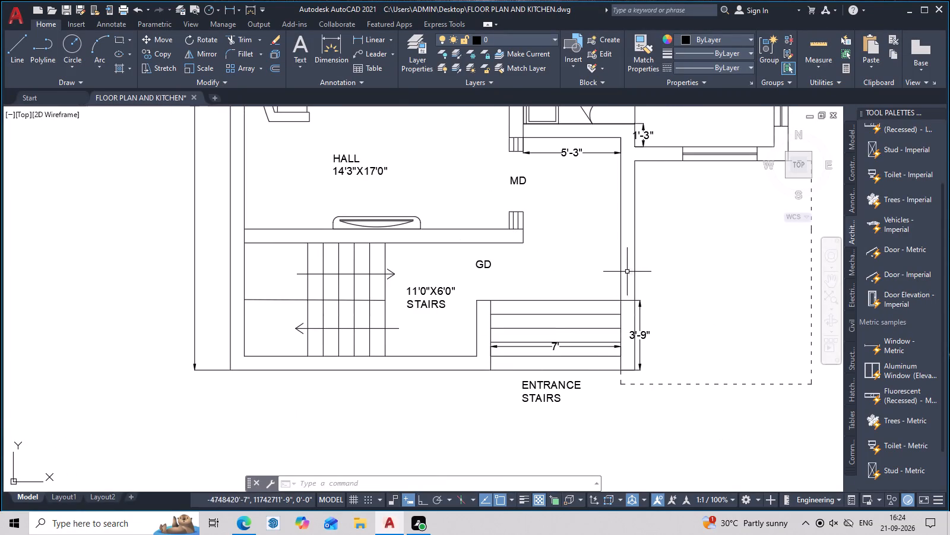
middle_drag(639, 311, 617, 373)
middle_drag(612, 307, 570, 433)
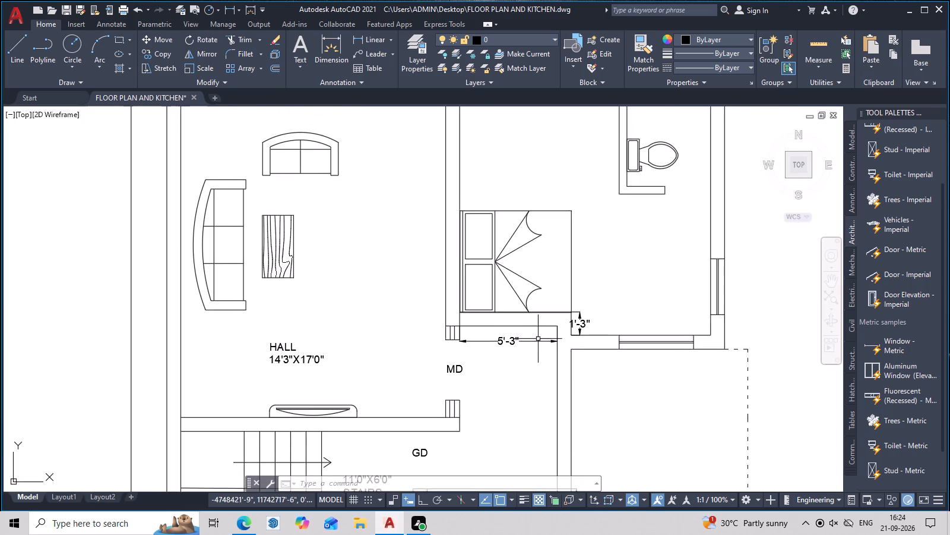
middle_drag(533, 311, 498, 426)
middle_drag(482, 228, 487, 317)
middle_drag(487, 248, 506, 172)
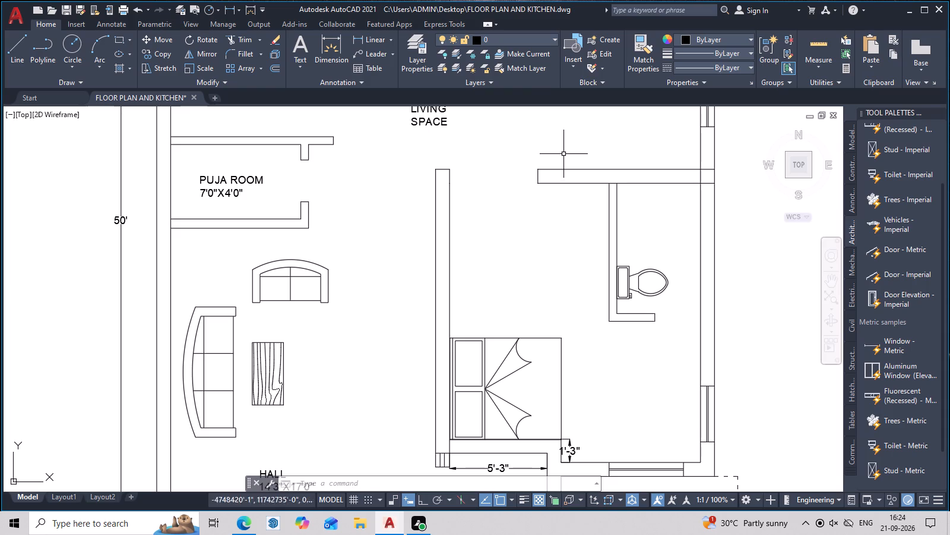
middle_drag(404, 256, 373, 448)
middle_drag(292, 319, 334, 441)
middle_drag(270, 258, 307, 367)
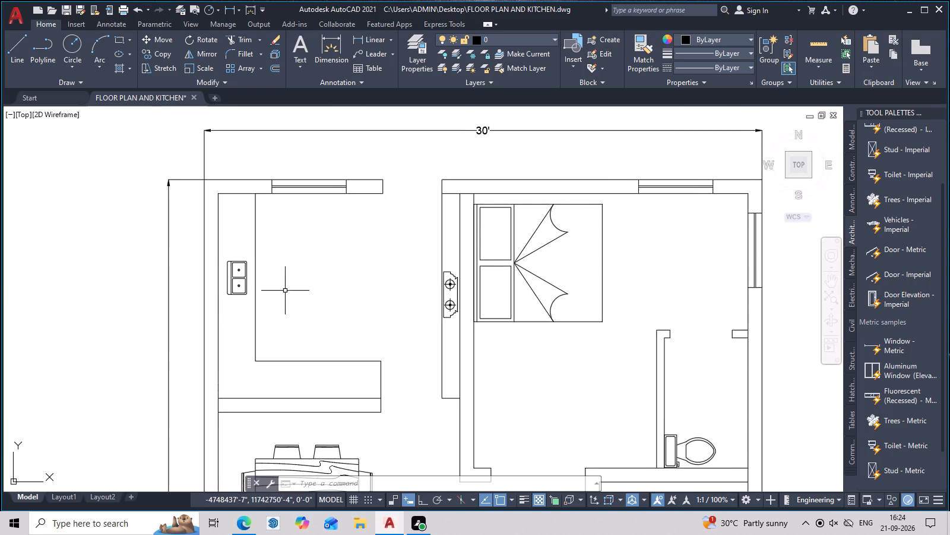
middle_drag(285, 289, 290, 355)
middle_drag(292, 353, 299, 289)
middle_drag(306, 287, 321, 297)
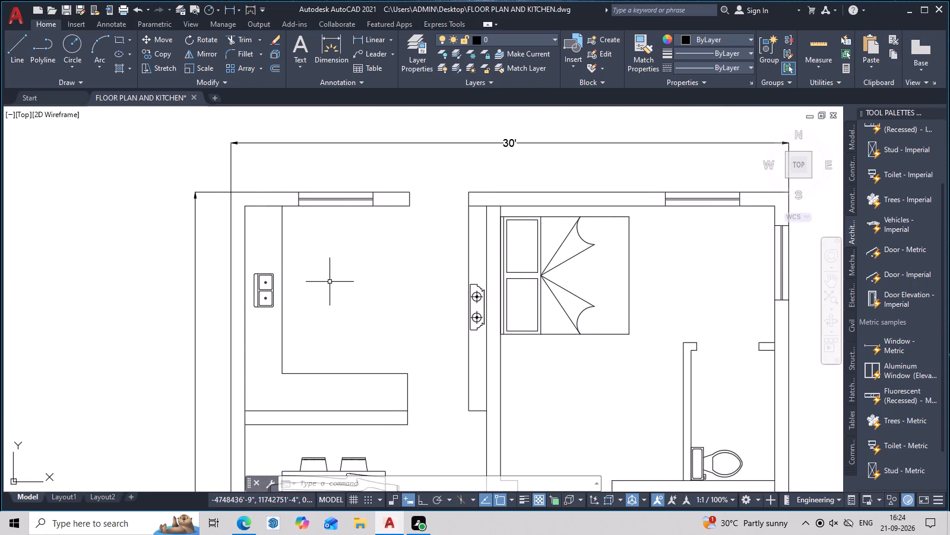
Add a two-line text label reading KITCHEN and 13'0"X11'6" in the open floor area beside the kitchen sink counter.
middle_drag(332, 267, 348, 210)
text(T)
key(space)
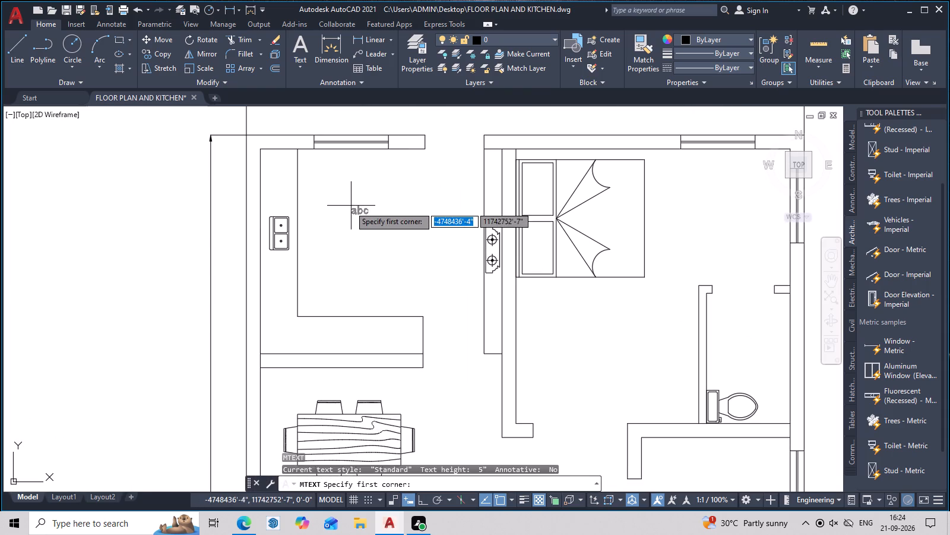
click(334, 204)
click(380, 224)
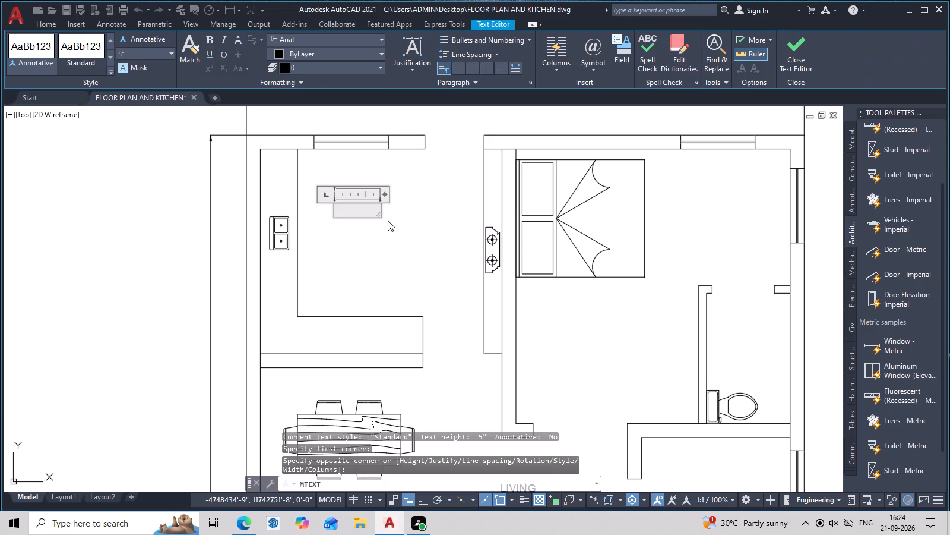
text(KITCHEN)
key(space)
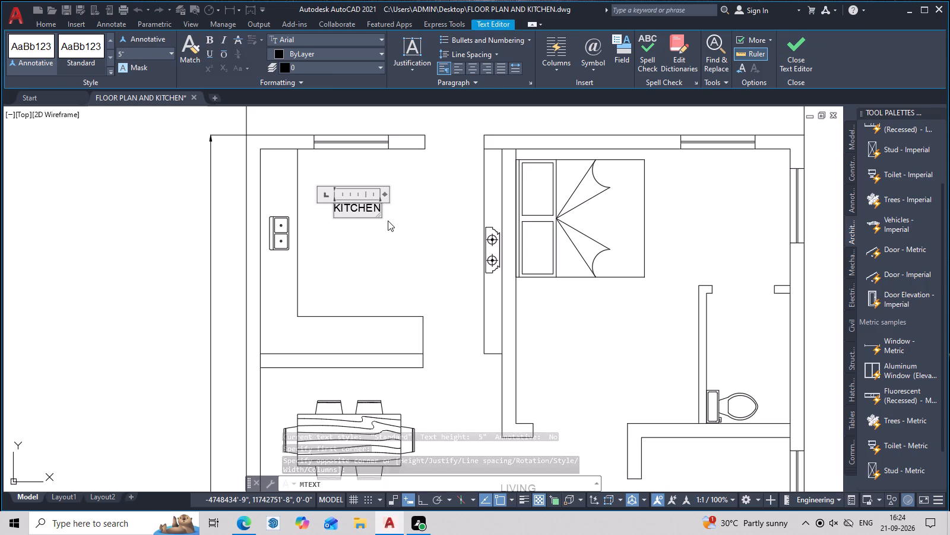
key(Return)
text(12)
text('0)
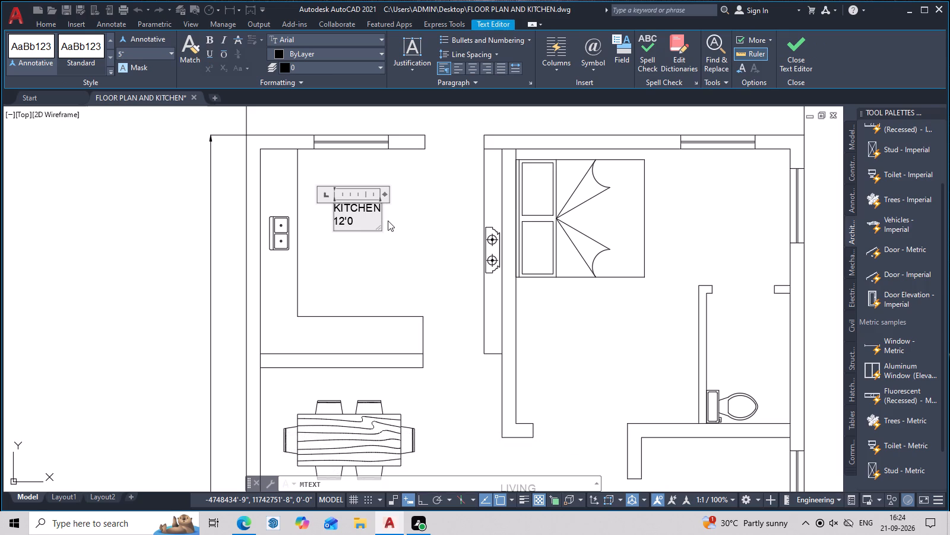
key(shift+quotedbl)
key(x)
key(BackSpace)
key(BackSpace)
key(BackSpace)
key(BackSpace)
key(BackSpace)
key(3)
key(apostrophe)
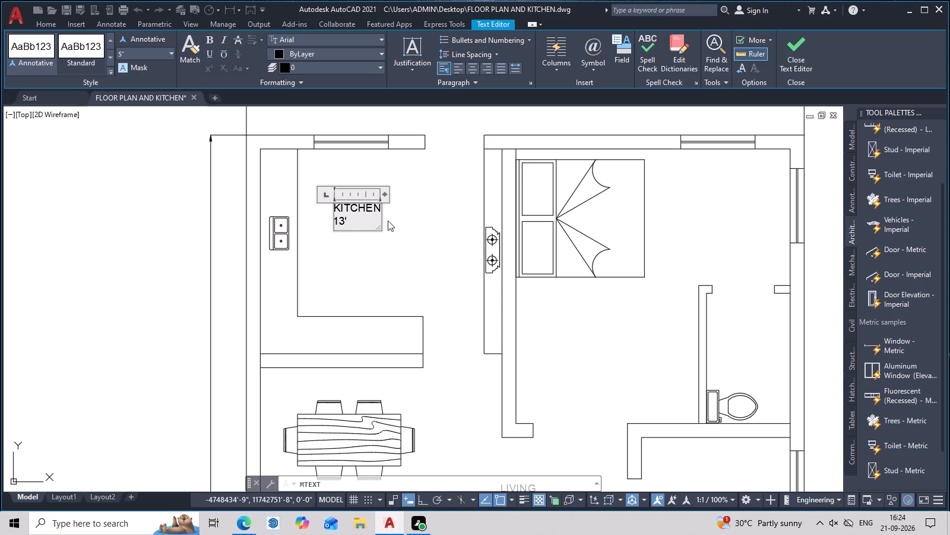
key(0)
key(shift+quotedbl)
text(X11'6")
click(402, 247)
Add a two-line text label reading OPEN SPACE and 8'0"X8'0" between the puja room and the lower bedroom wall, widened to fit.
middle_drag(398, 224, 401, 197)
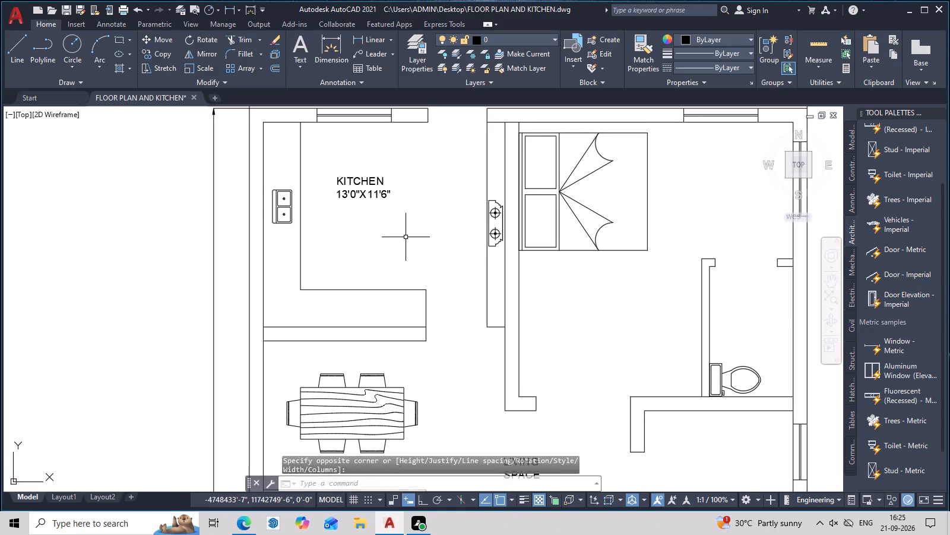
middle_drag(406, 235, 396, 197)
middle_drag(396, 197, 395, 144)
middle_drag(389, 172, 391, 160)
middle_drag(417, 284, 422, 222)
middle_drag(420, 275, 419, 221)
middle_drag(438, 263, 414, 279)
text(T)
key(space)
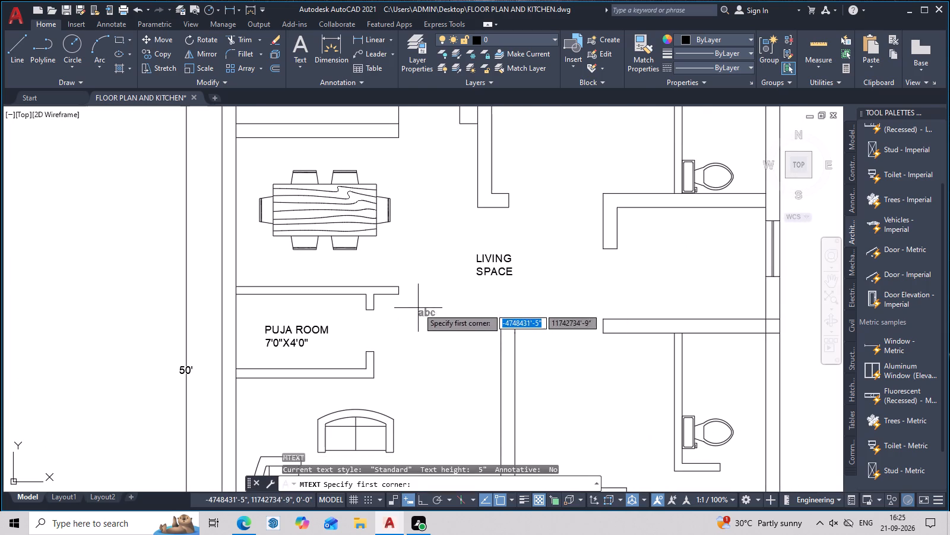
click(418, 307)
click(464, 327)
text(8'0")
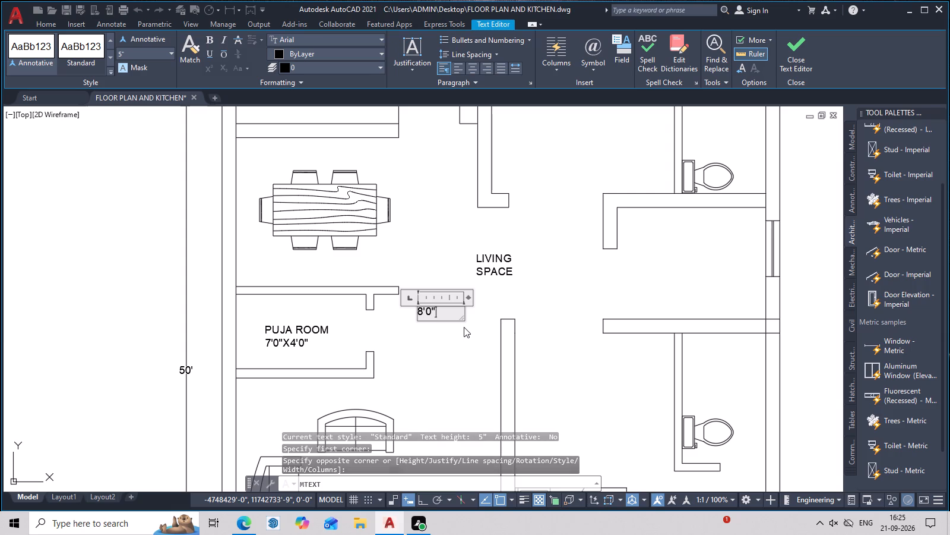
key(BackSpace)
key(BackSpace)
key(BackSpace)
key(BackSpace)
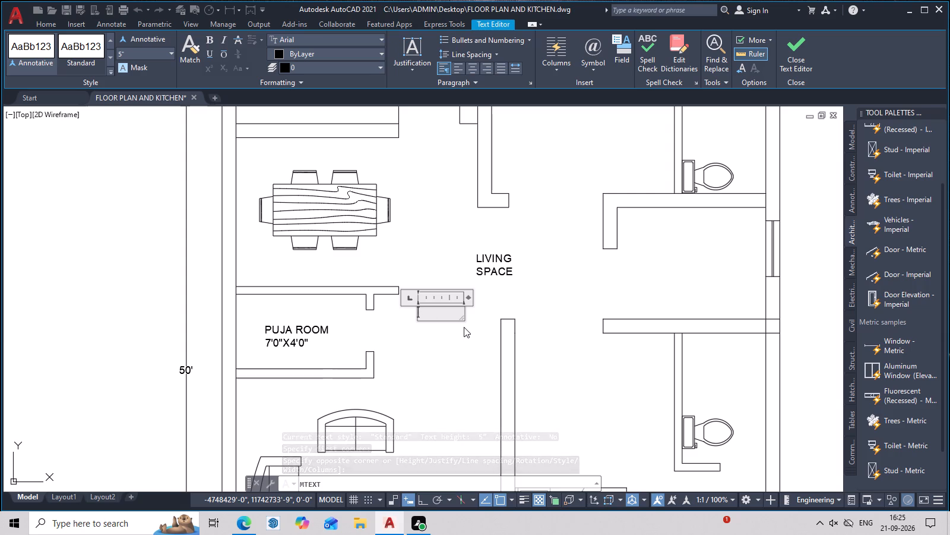
text(OPEN)
key(space)
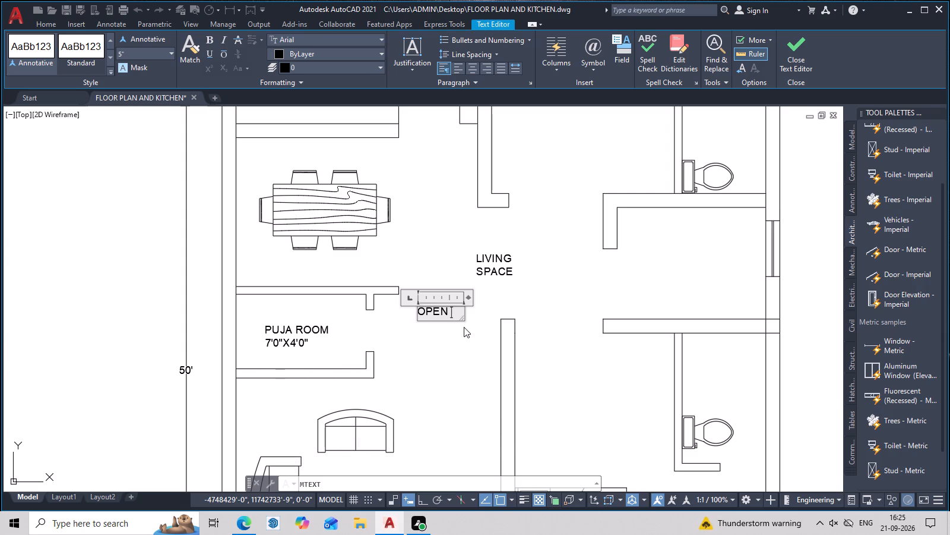
text(SPANCE)
key(BackSpace)
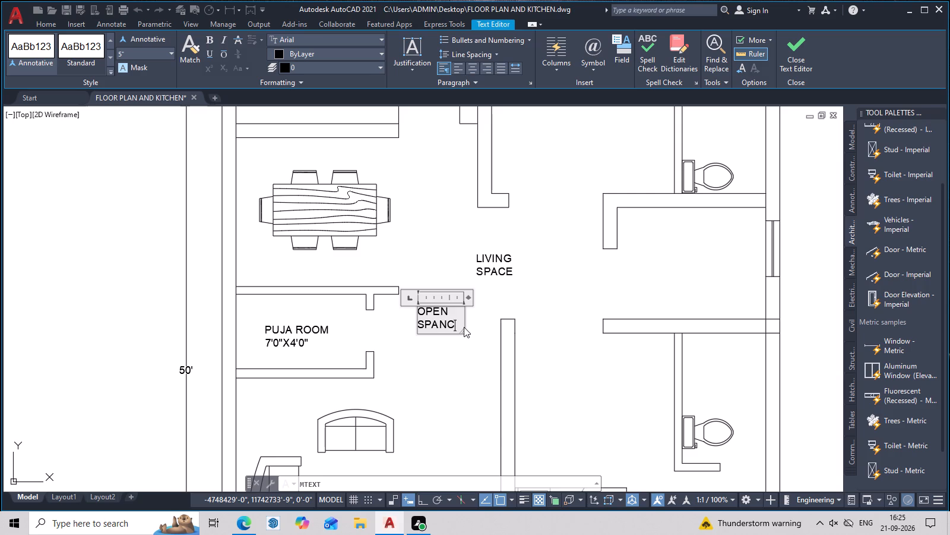
key(BackSpace)
key(BackSpace)
text(CE)
key(Return)
text(8'0")
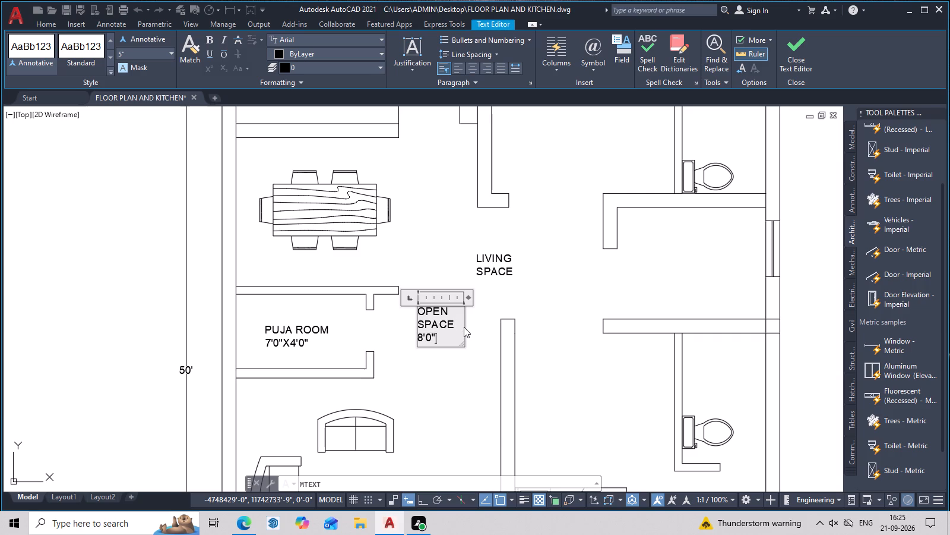
text(X8'0")
drag(464, 316, 494, 311)
click(520, 297)
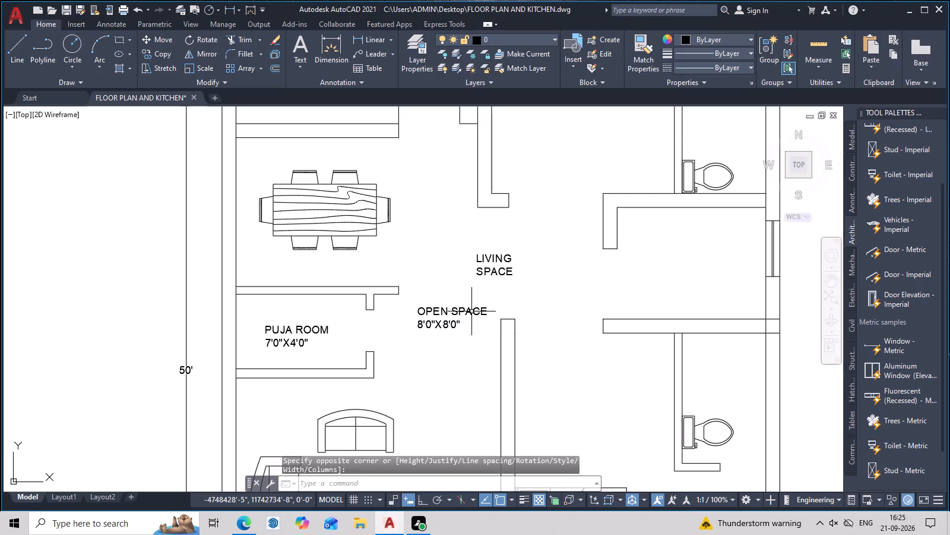
Rotate the OPEN SPACE 8'0"X8'0" label with Ortho on so it reads vertically, bottom to top.
click(471, 311)
key(r)
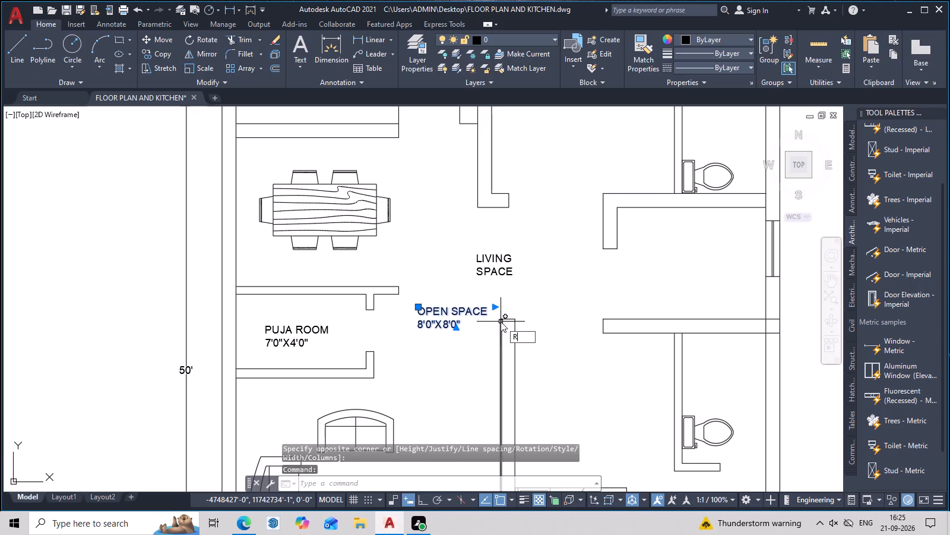
key(o)
key(space)
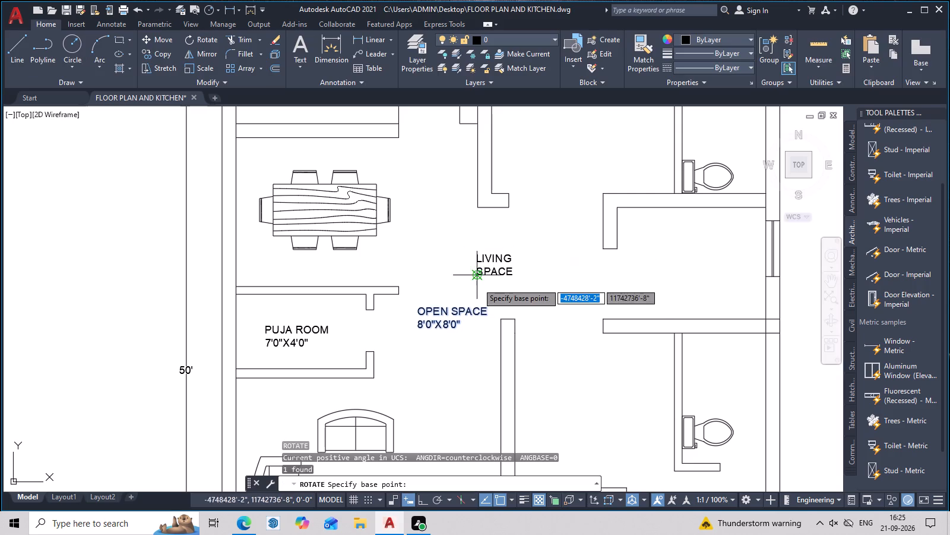
scroll(484, 309, up, 2)
click(484, 309)
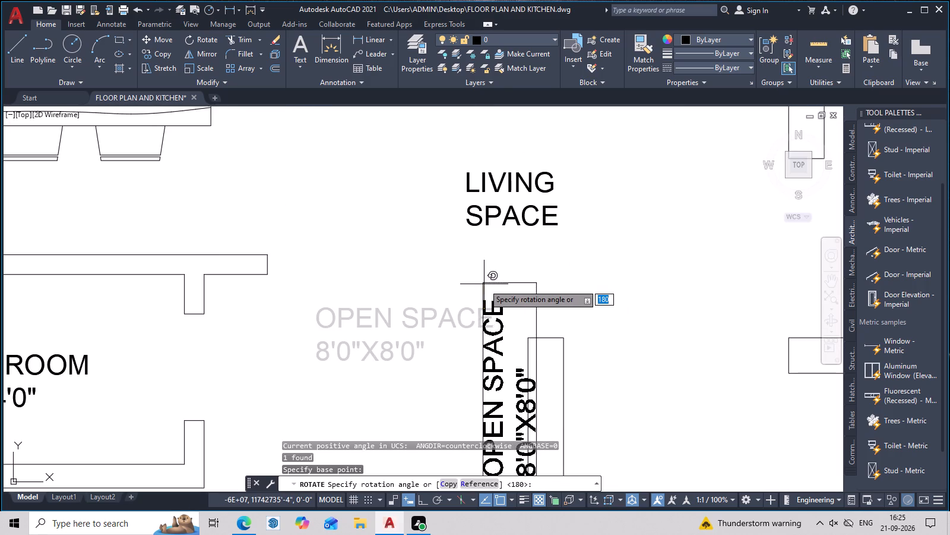
key(F8)
click(484, 284)
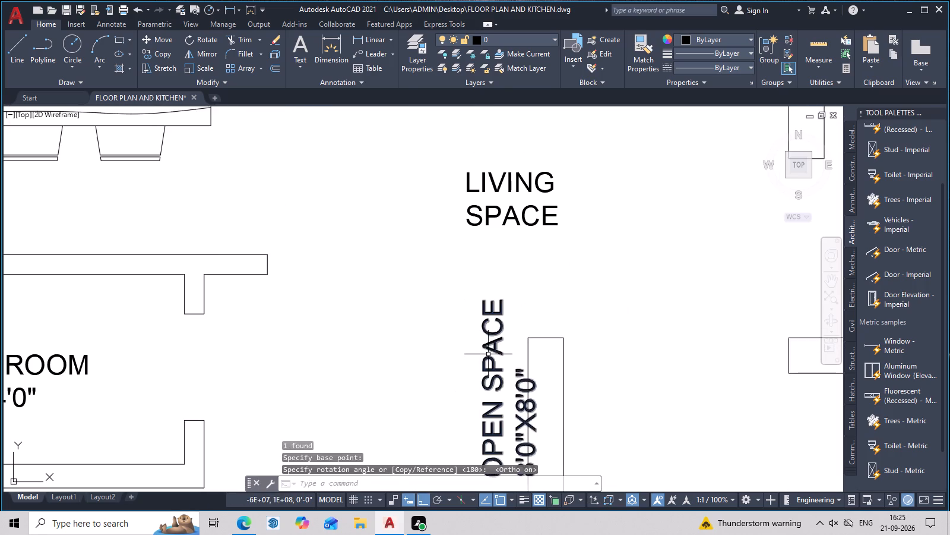
Move the vertical OPEN SPACE label next to the dining table's end, on the side facing the living space.
click(488, 354)
drag(490, 376, 473, 388)
drag(504, 361, 479, 383)
click(475, 386)
key(m)
key(space)
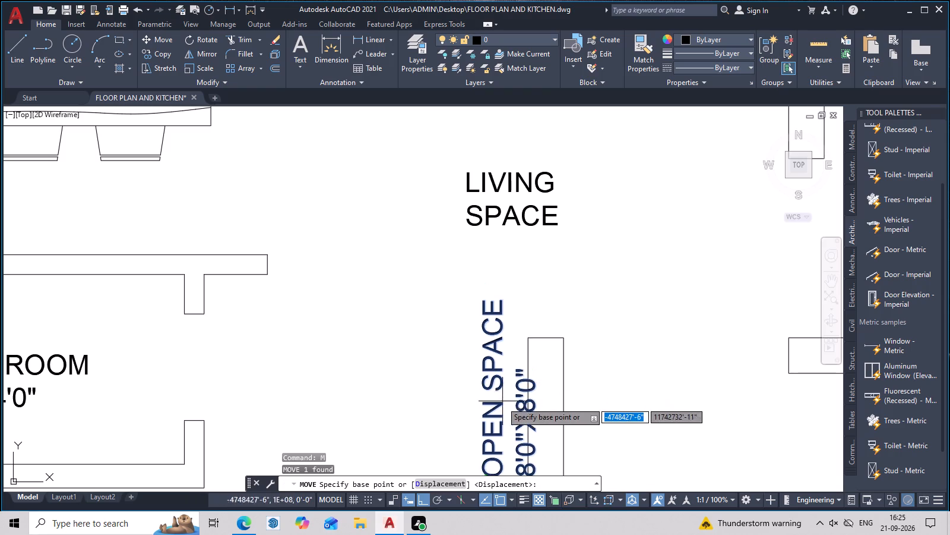
click(498, 407)
scroll(408, 270, down, 2)
middle_drag(422, 272, 508, 325)
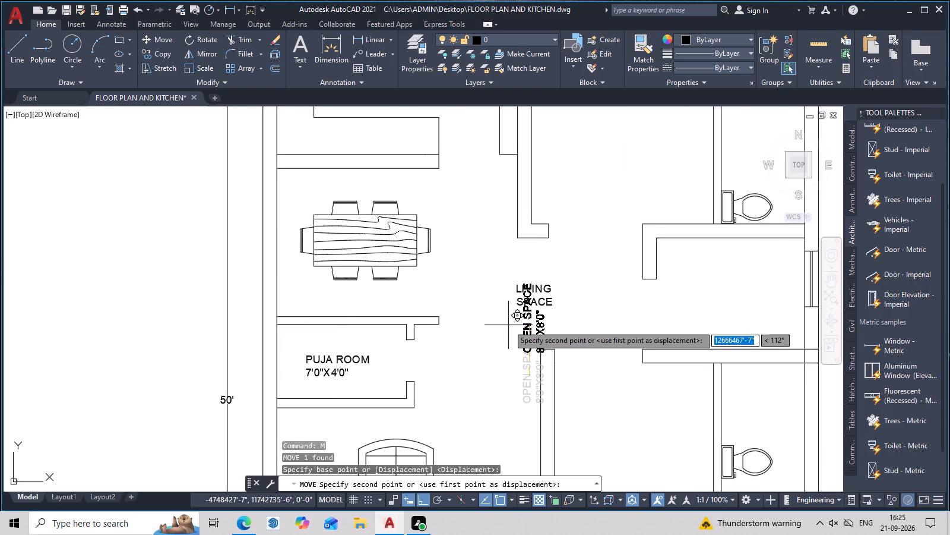
key(F8)
scroll(452, 249, up, 1)
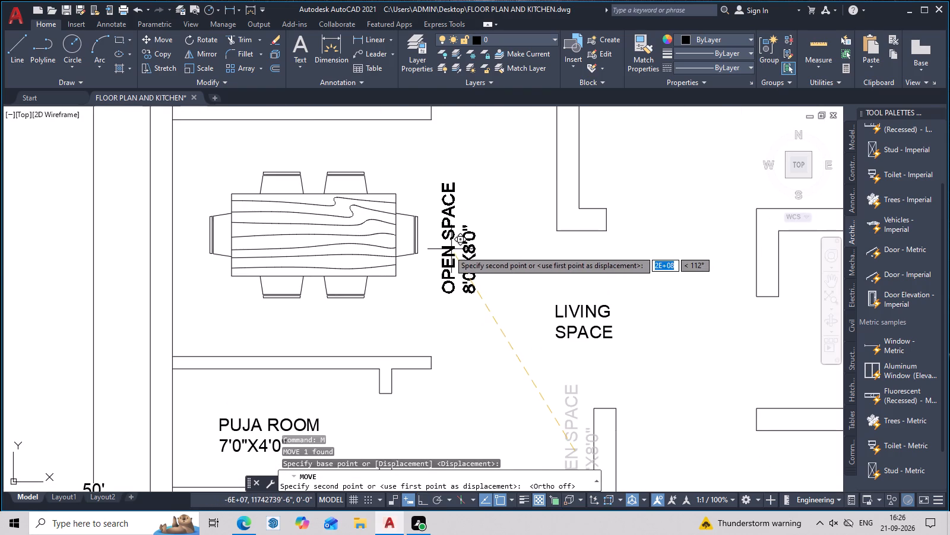
click(441, 256)
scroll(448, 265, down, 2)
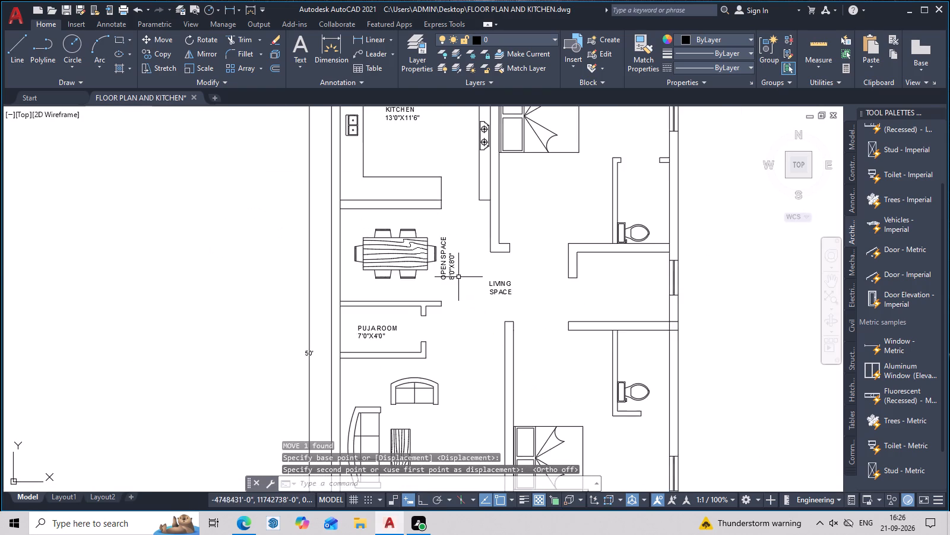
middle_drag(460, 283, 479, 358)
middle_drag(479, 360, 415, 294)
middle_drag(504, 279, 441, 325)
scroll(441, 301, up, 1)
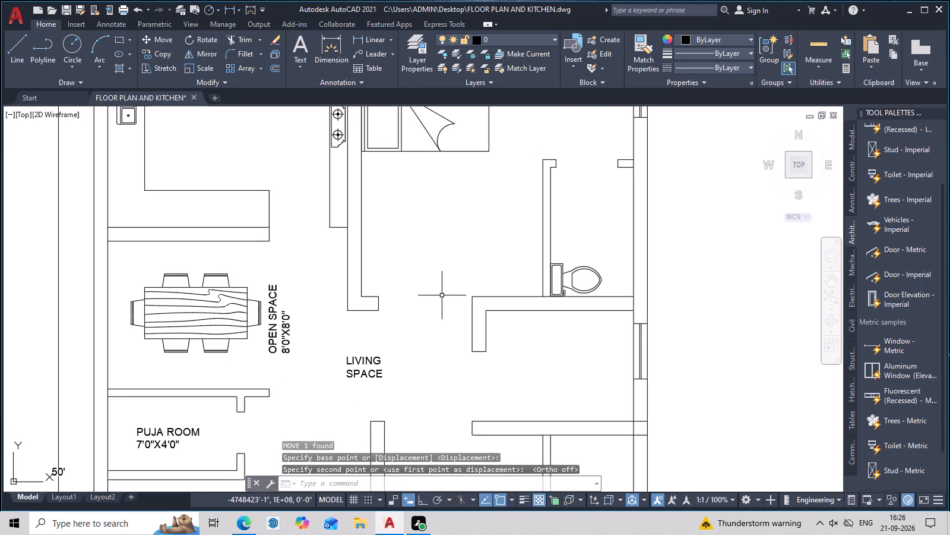
Add a two-line text label reading BED ROOM -1 and 14'9"X14'9" in the upper bedroom's open floor area below the bed.
middle_drag(442, 295, 425, 309)
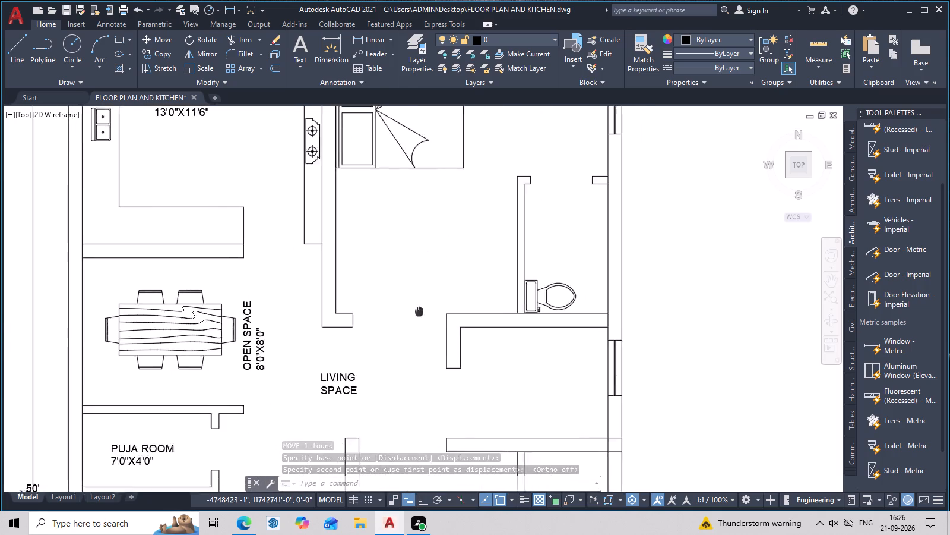
middle_drag(425, 309, 460, 294)
middle_drag(460, 294, 416, 308)
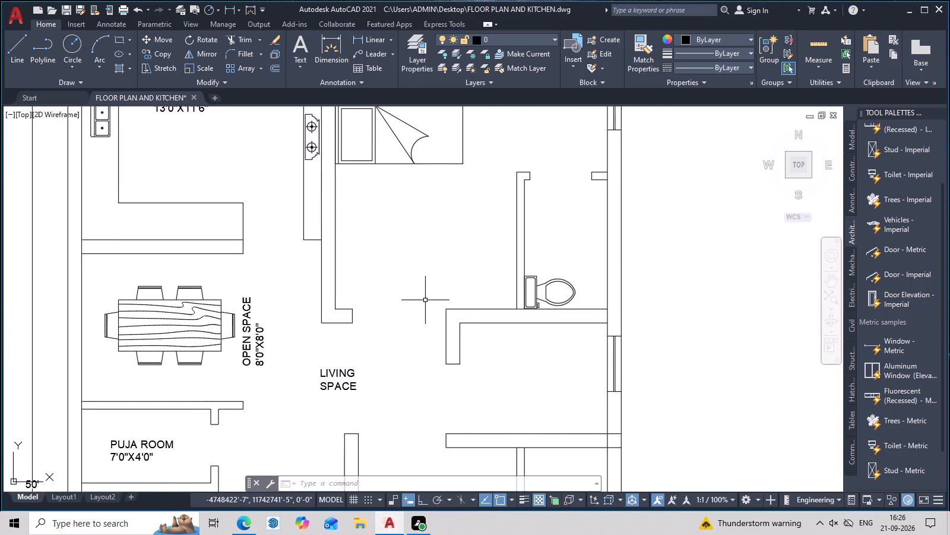
text(T)
key(space)
click(376, 215)
click(511, 236)
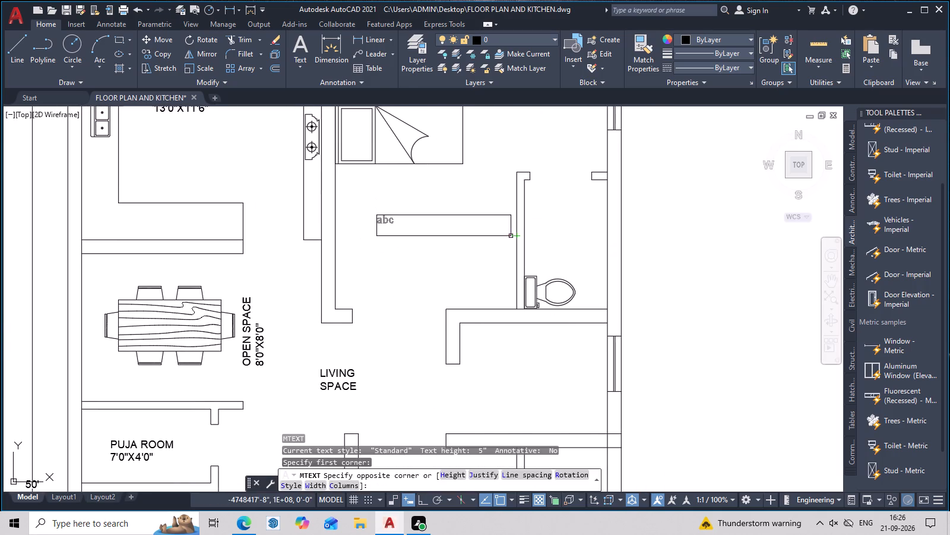
text(BED)
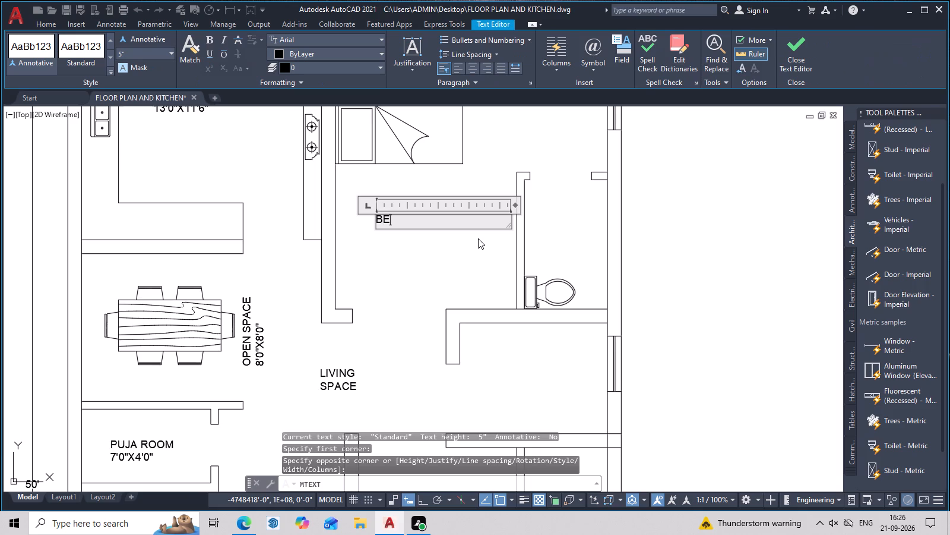
key(space)
text(ROOM)
key(space)
key(minus)
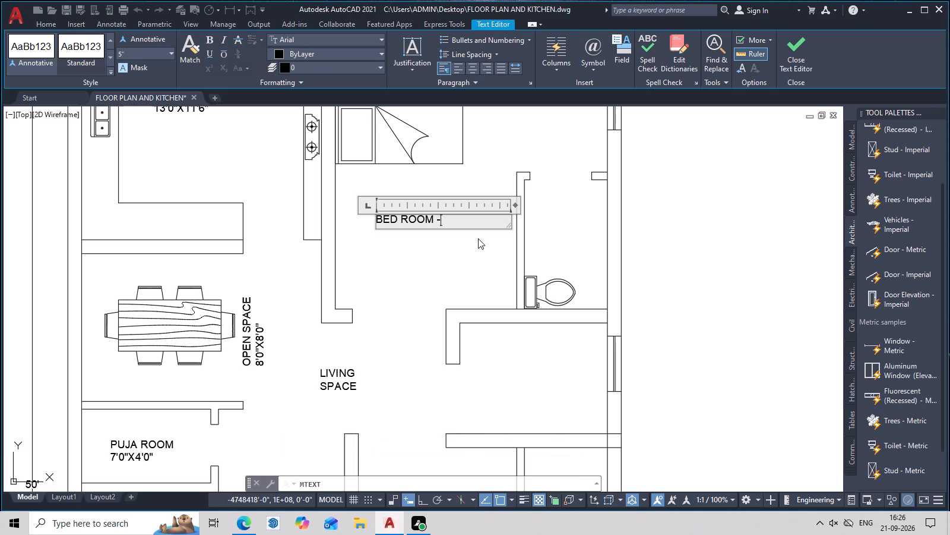
key(1)
key(Return)
text(14')
key(9)
text("C)
key(BackSpace)
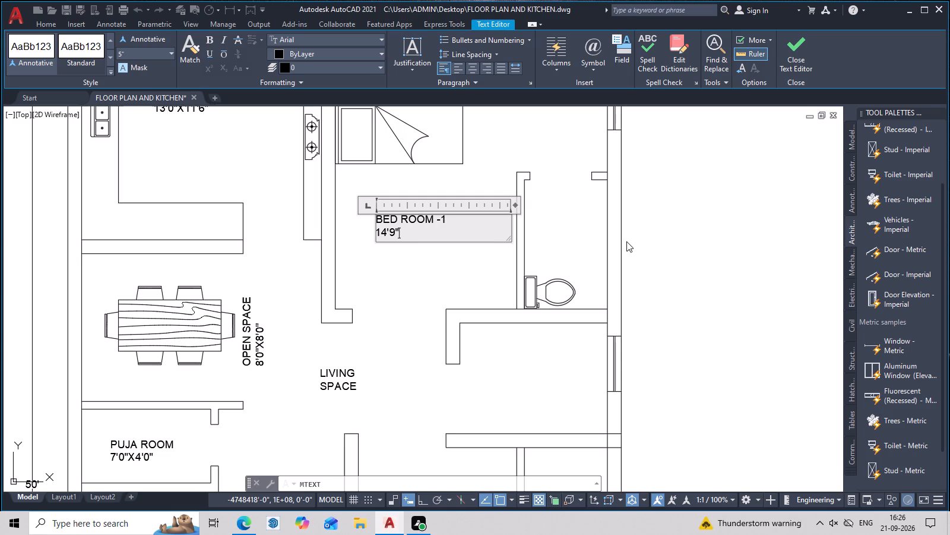
key(x)
text(14'9")
click(458, 176)
Add a two-line text label reading TOILET and 4'6"X7'0" in the toilet beside BED ROOM -1, above the WC.
middle_drag(482, 216, 420, 251)
middle_drag(492, 273, 449, 273)
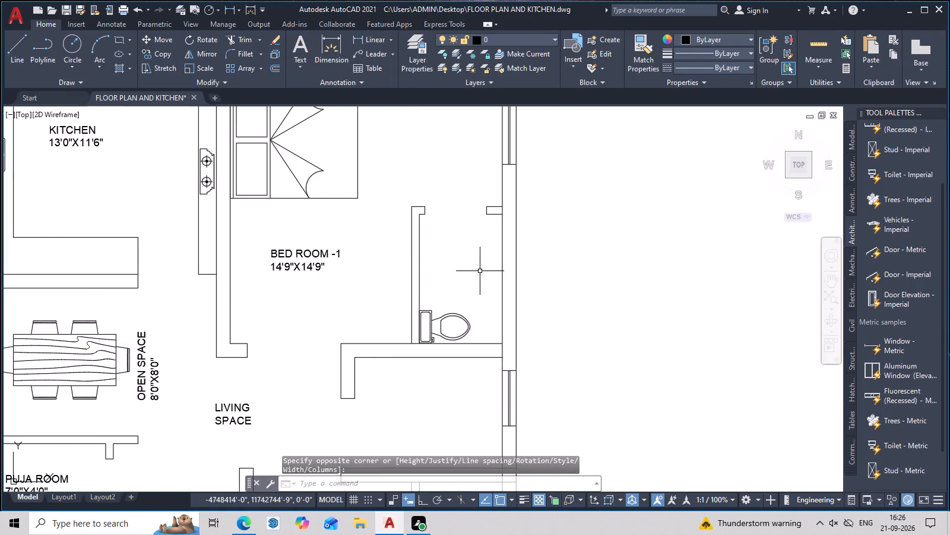
key(t)
key(space)
middle_drag(482, 245, 454, 235)
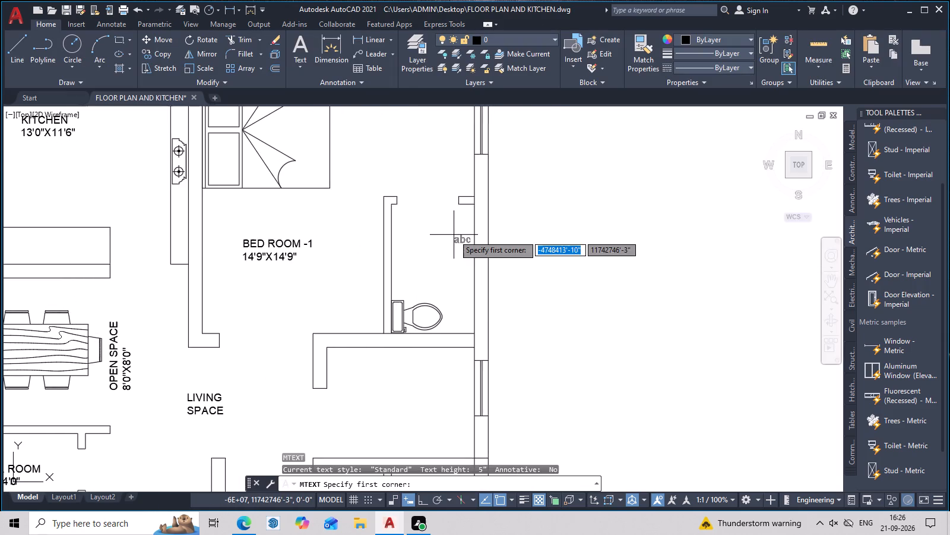
scroll(452, 236, up, 1)
click(387, 228)
click(446, 251)
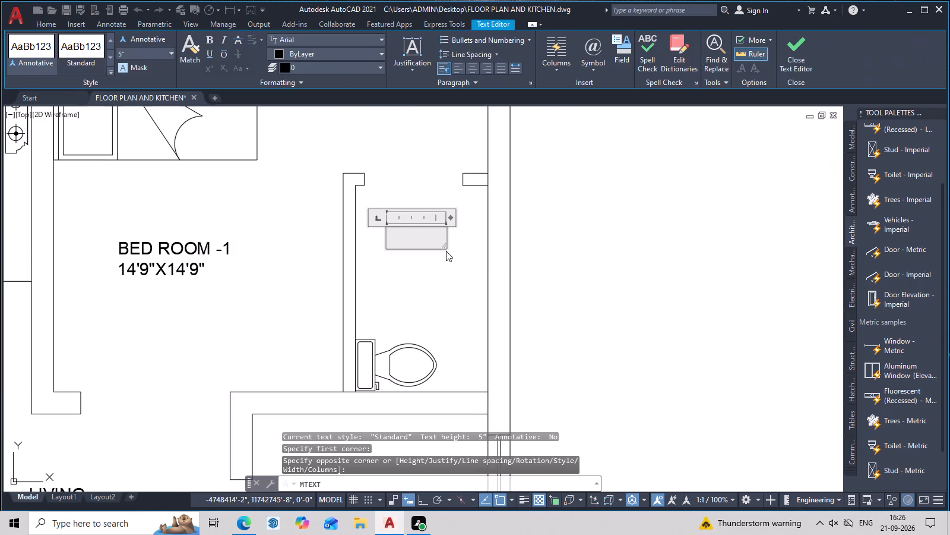
text(TOILET)
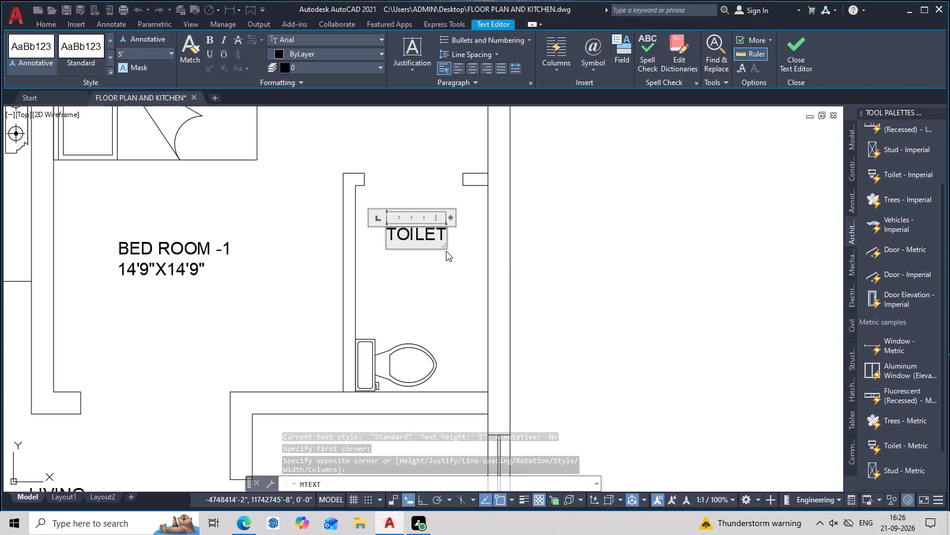
key(Return)
text(4'6")
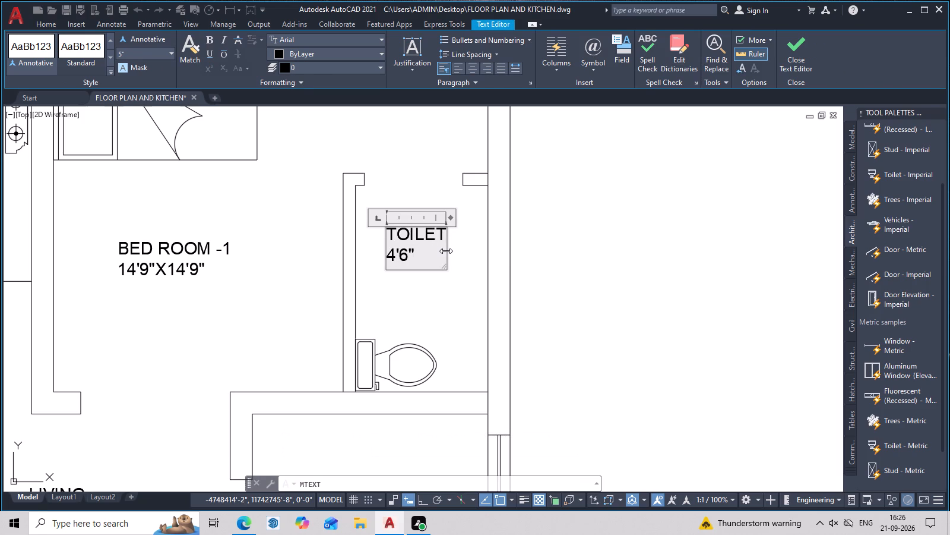
key(x)
text(7')
text(0")
click(465, 253)
Add a two-line text label reading STUDY ROOM and 8'0"X12'0" in the room between the two toilets, widened so the name fits one line.
scroll(467, 262, down, 3)
middle_drag(472, 320, 508, 193)
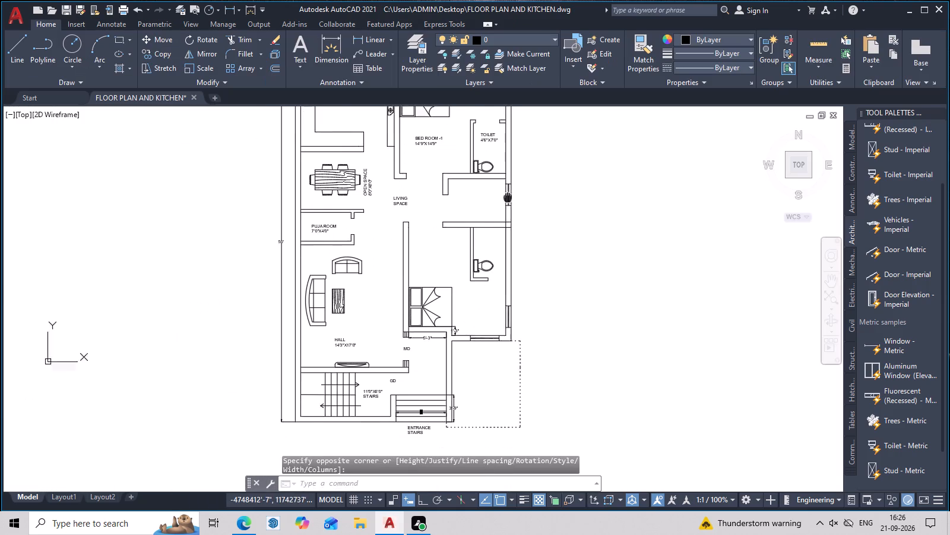
middle_drag(495, 194, 502, 244)
scroll(492, 254, up, 1)
middle_drag(495, 237, 476, 243)
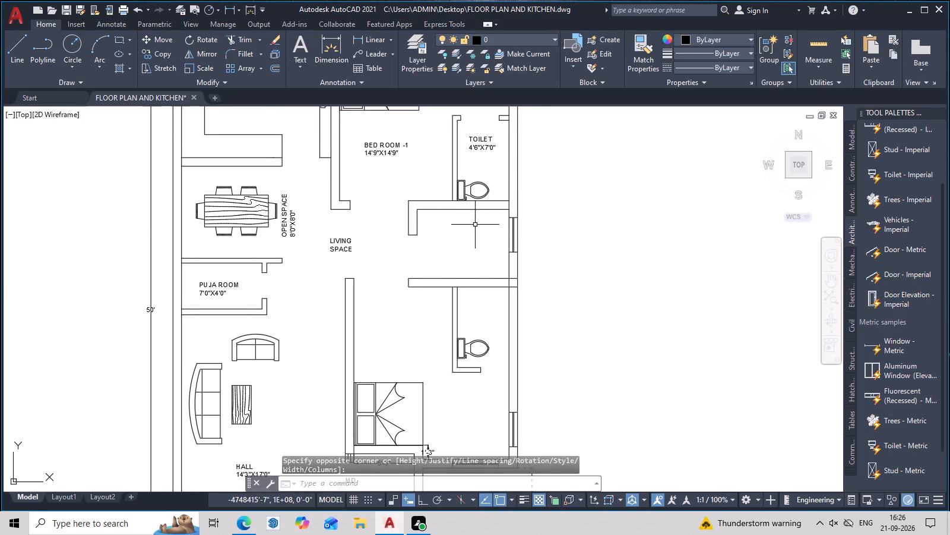
text(T)
key(space)
middle_drag(470, 236, 428, 247)
scroll(422, 239, up, 2)
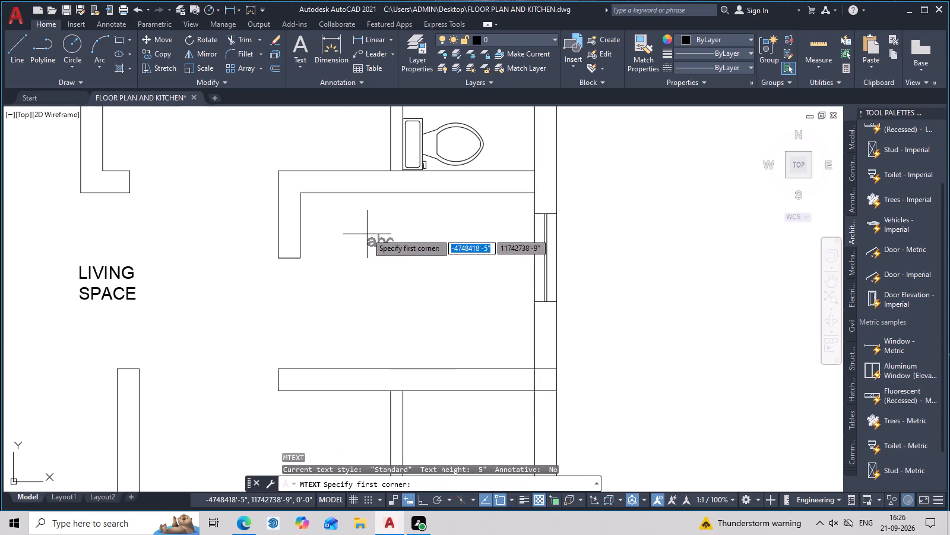
click(357, 222)
click(445, 230)
text(STYD)
key(t)
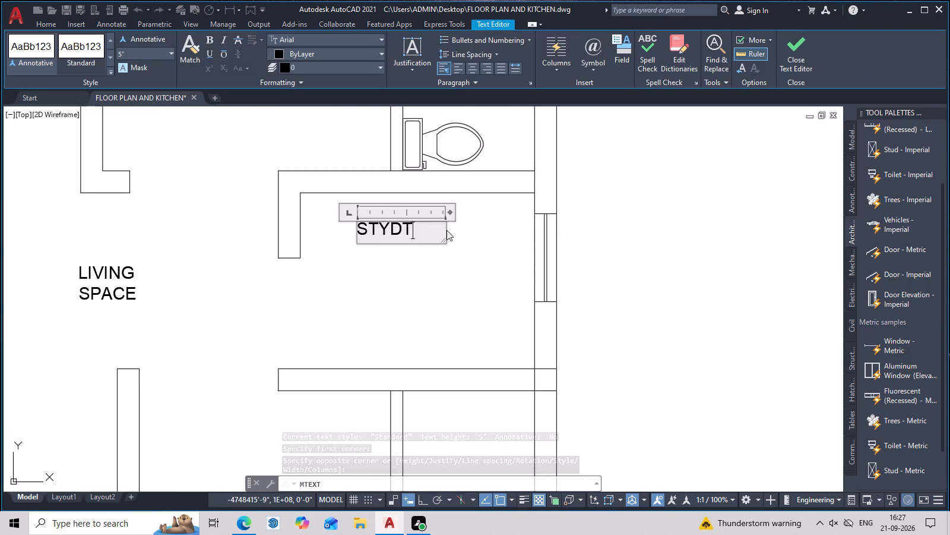
key(BackSpace)
key(y)
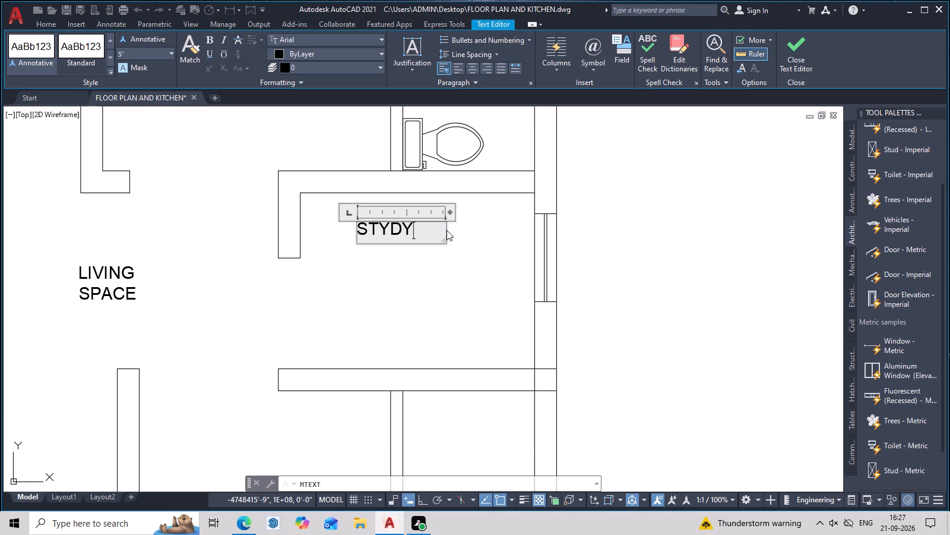
key(BackSpace)
key(BackSpace)
key(BackSpace)
text(UDY)
key(space)
text(ROOM)
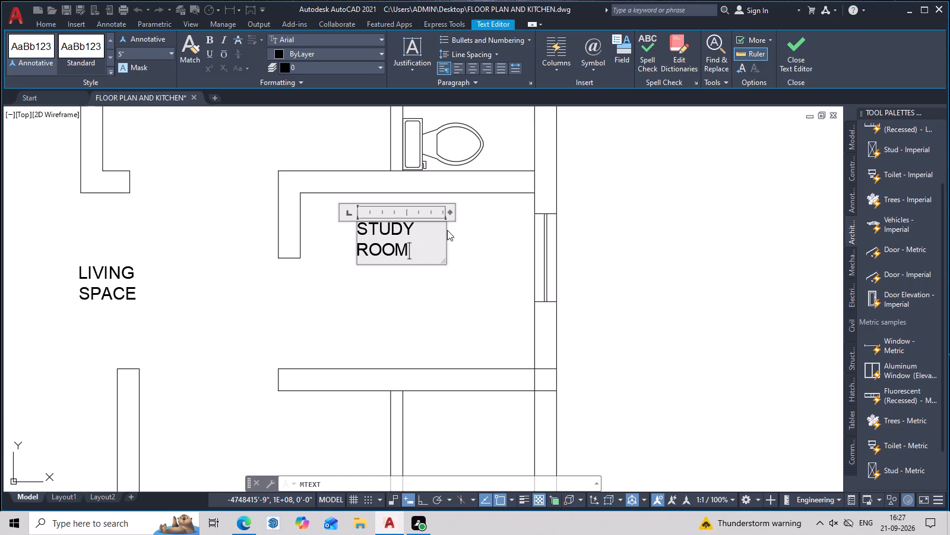
drag(445, 246, 481, 238)
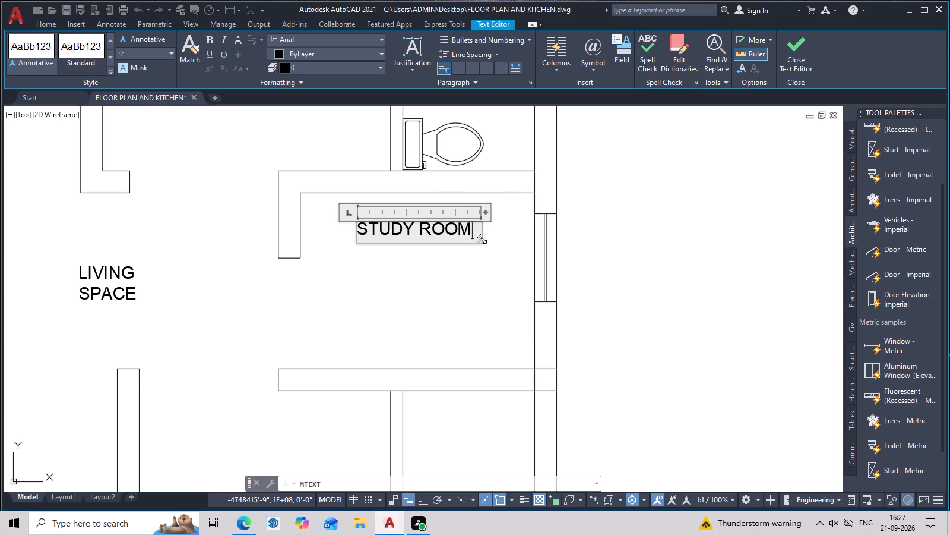
key(Return)
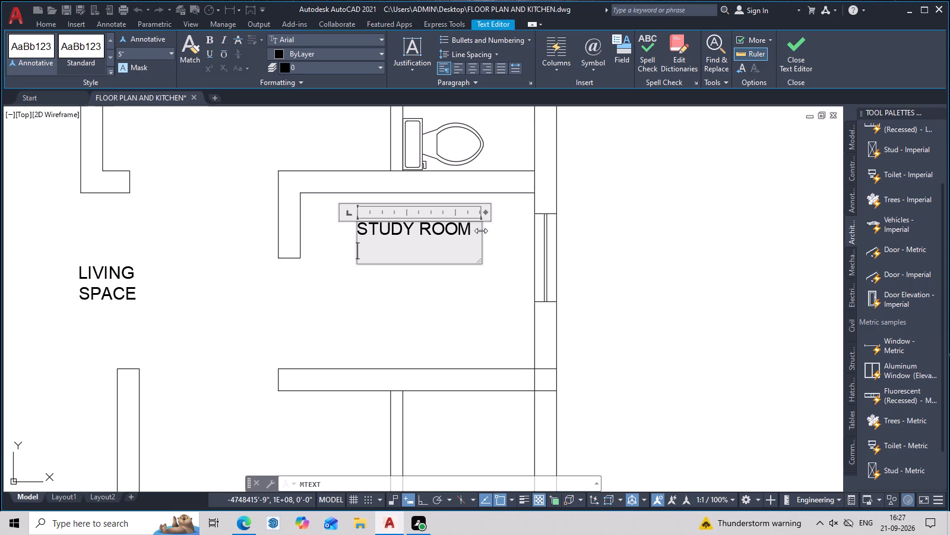
text(8')
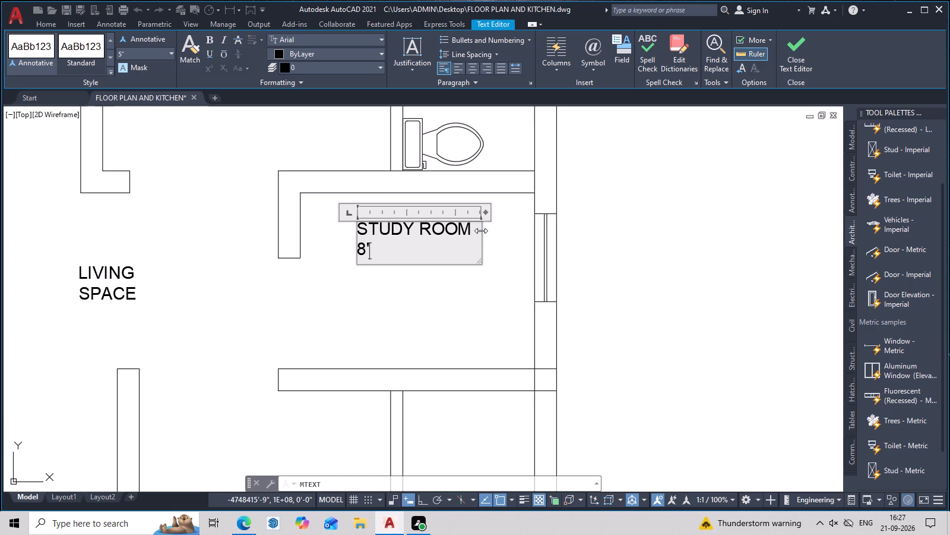
key(0)
key(shift+quotedbl)
key(x)
text(12'0")
click(477, 253)
click(484, 294)
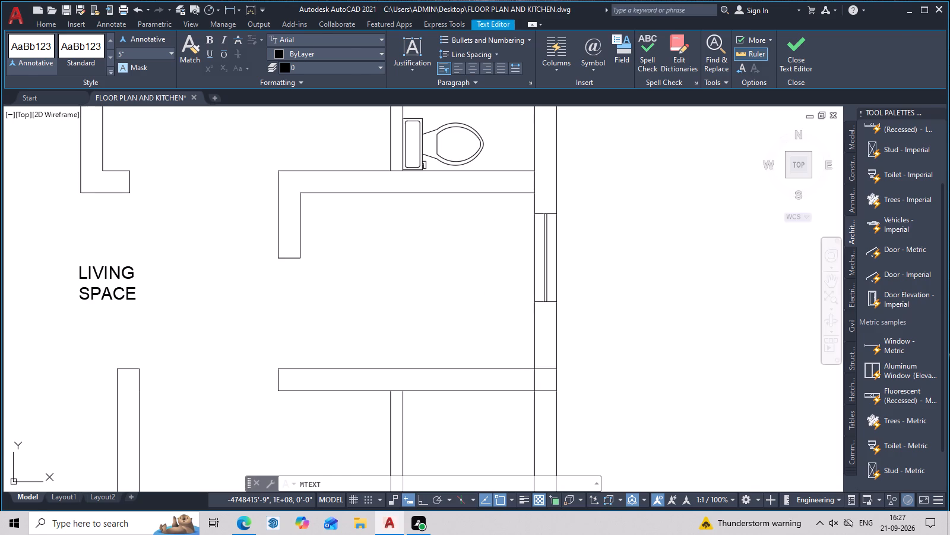
Move the STUDY ROOM label down to the middle of the study room, between the entrance wall and the window.
middle_drag(460, 232, 462, 206)
click(452, 204)
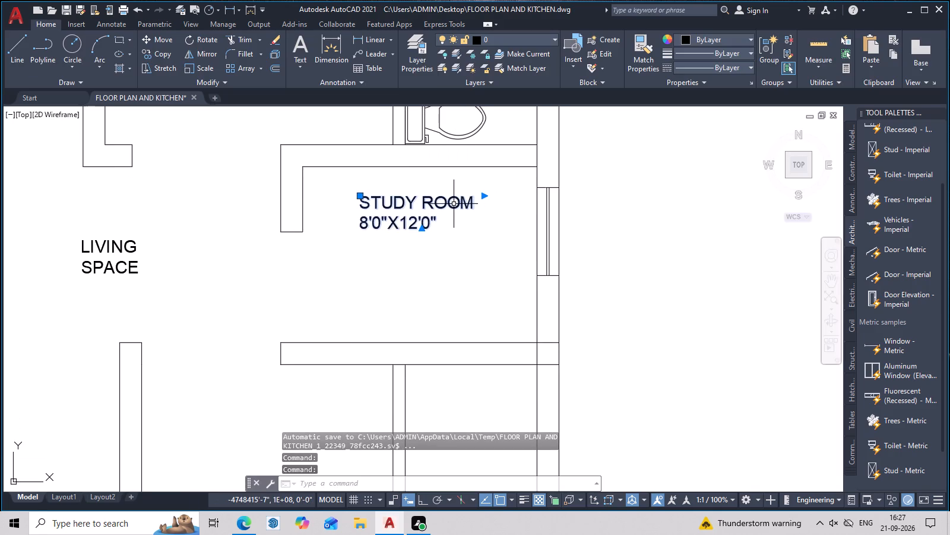
text(M)
key(space)
click(393, 203)
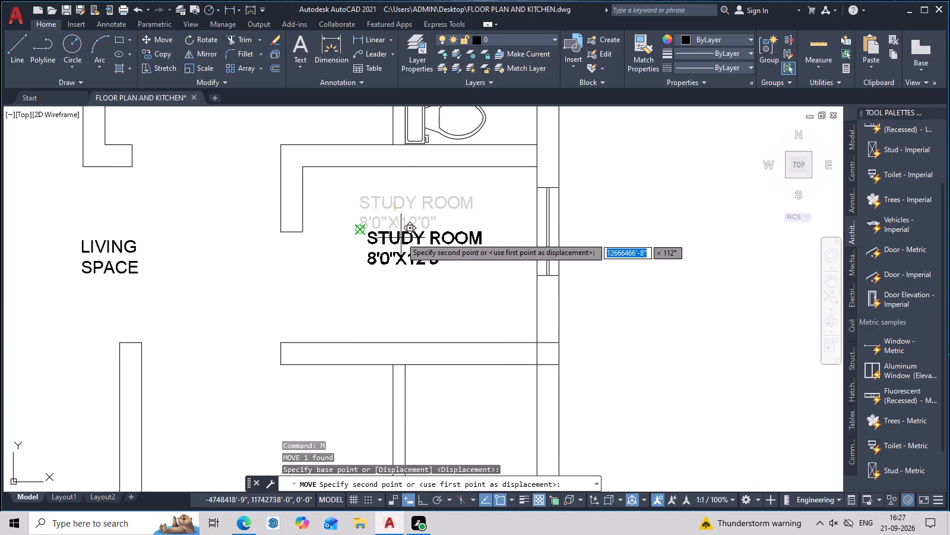
click(404, 237)
click(389, 227)
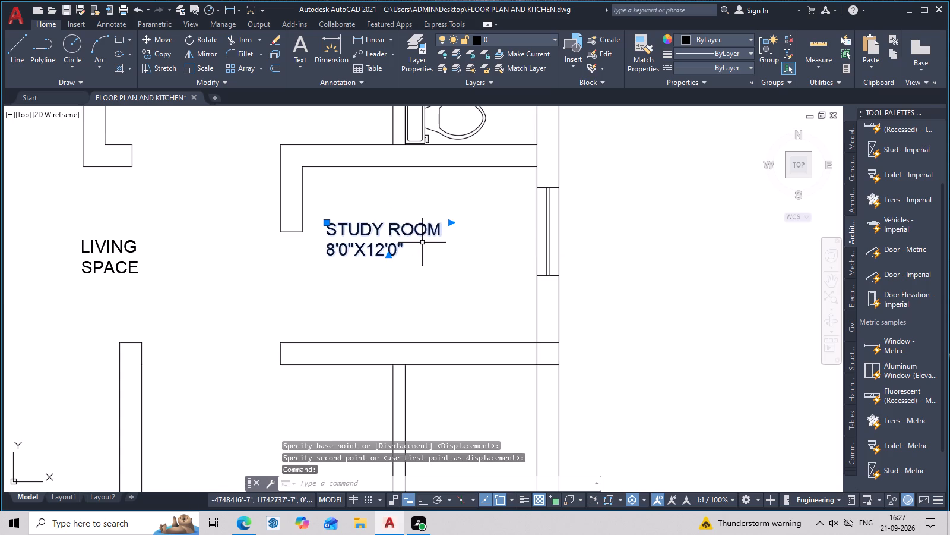
text(M)
key(space)
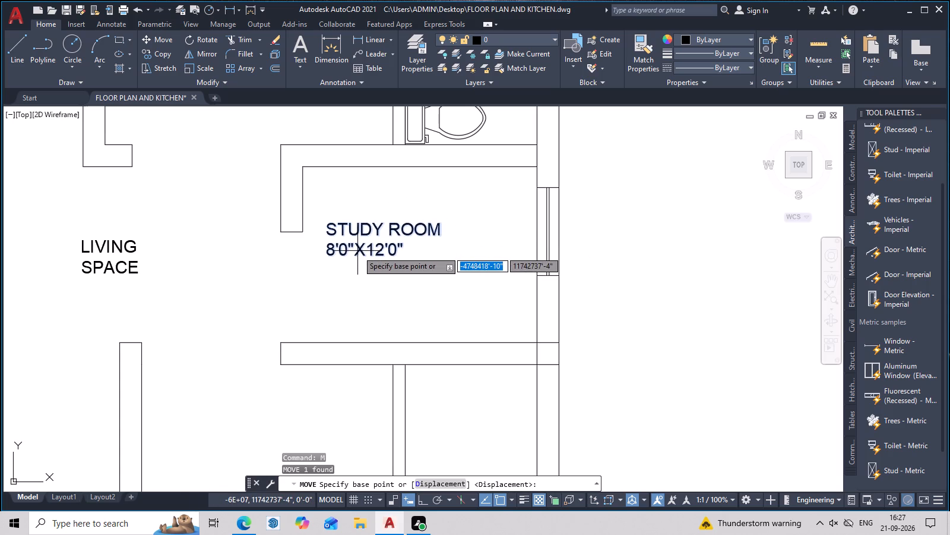
click(357, 250)
click(411, 259)
Add a two-line text label reading BED ROOM-2 and 13'6"X15'6" in the lower bedroom's open floor area above the bed.
scroll(436, 266, down, 2)
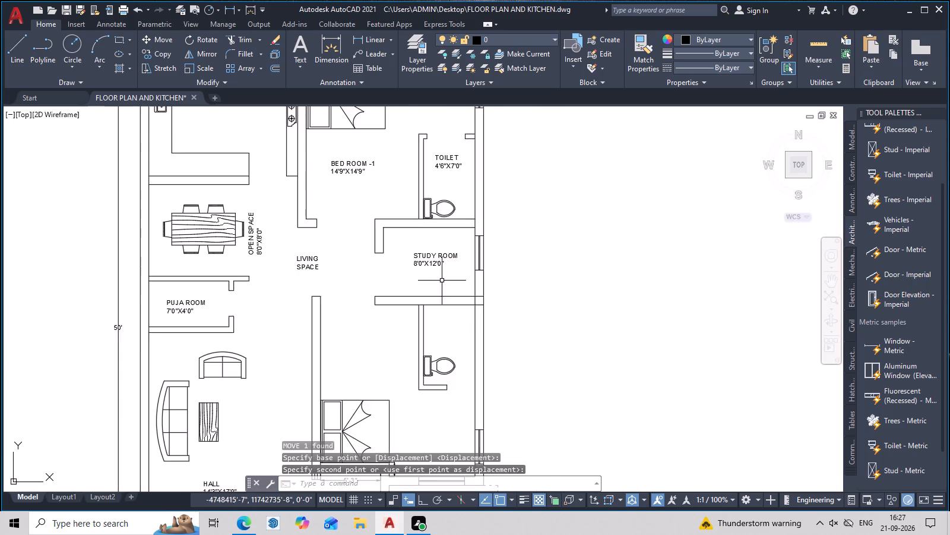
middle_drag(448, 276, 479, 207)
middle_drag(477, 238, 521, 165)
middle_drag(518, 223, 535, 255)
middle_drag(527, 337, 528, 236)
scroll(527, 250, up, 1)
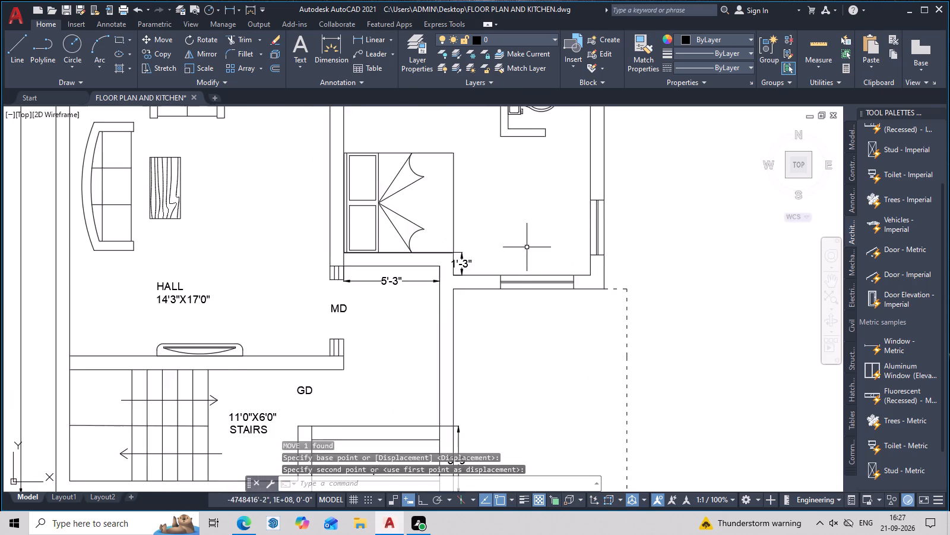
middle_drag(527, 251, 544, 357)
middle_drag(511, 185, 515, 286)
key(t)
key(space)
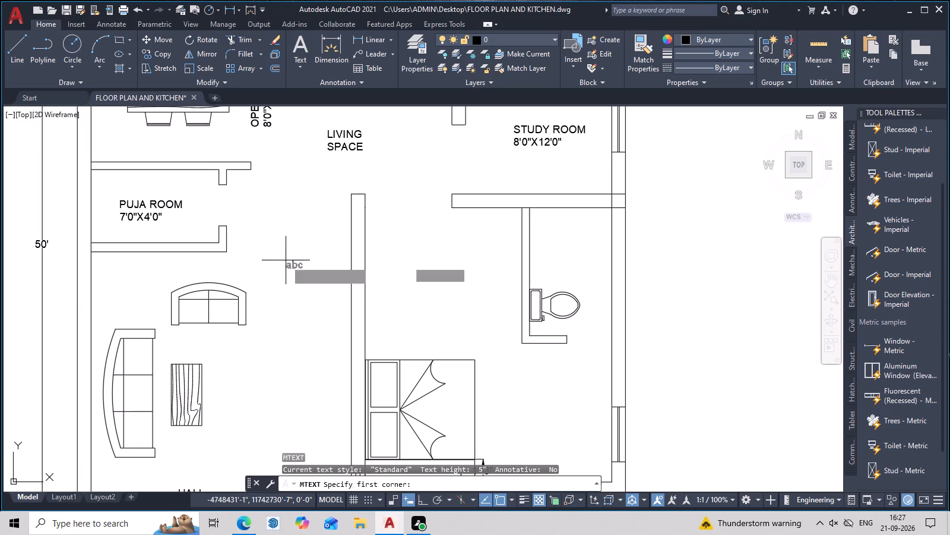
click(404, 309)
click(488, 316)
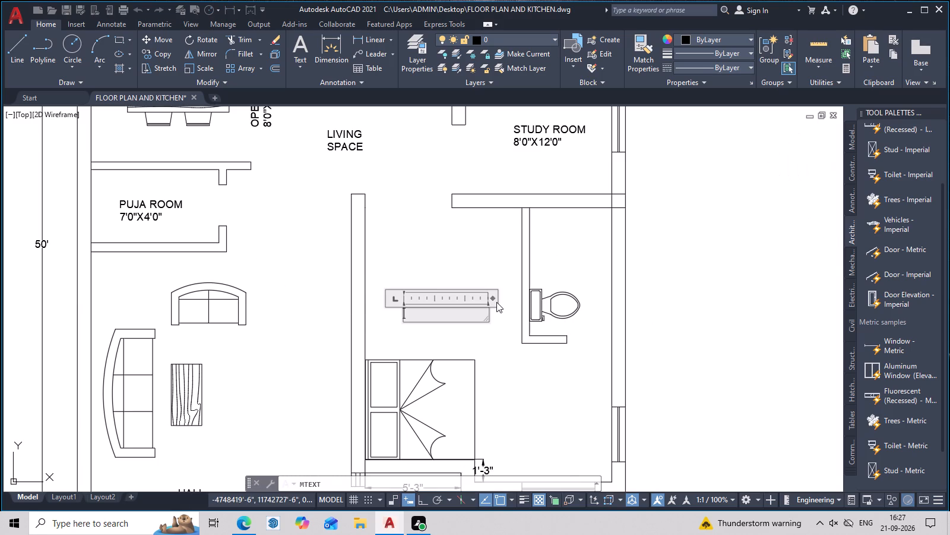
text(BED ROOM)
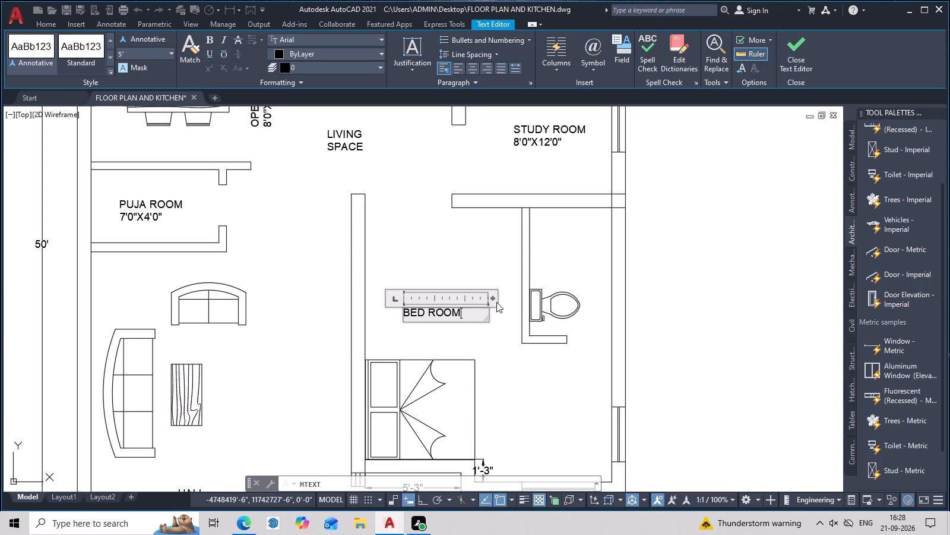
text(-2)
key(Return)
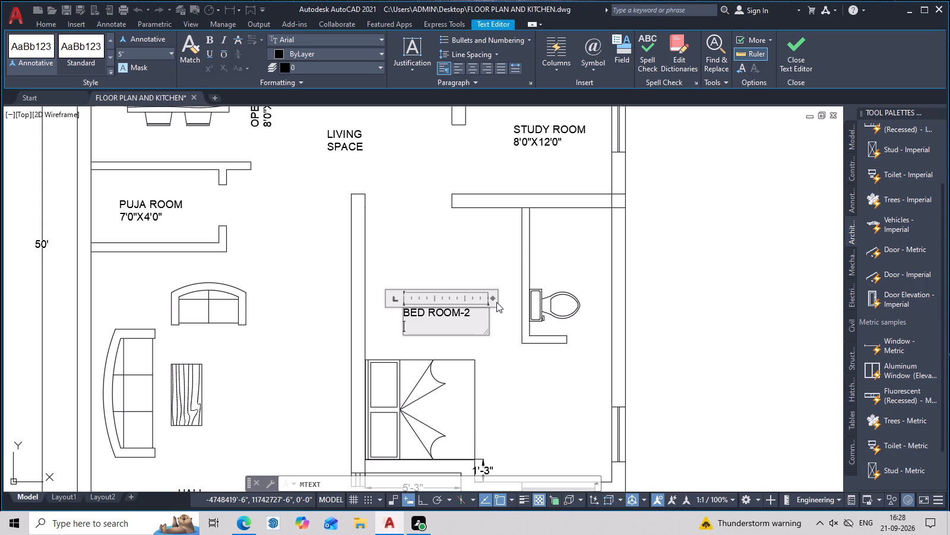
text(13'6")
key(x)
text(15')
key(6)
key(shift+quotedbl)
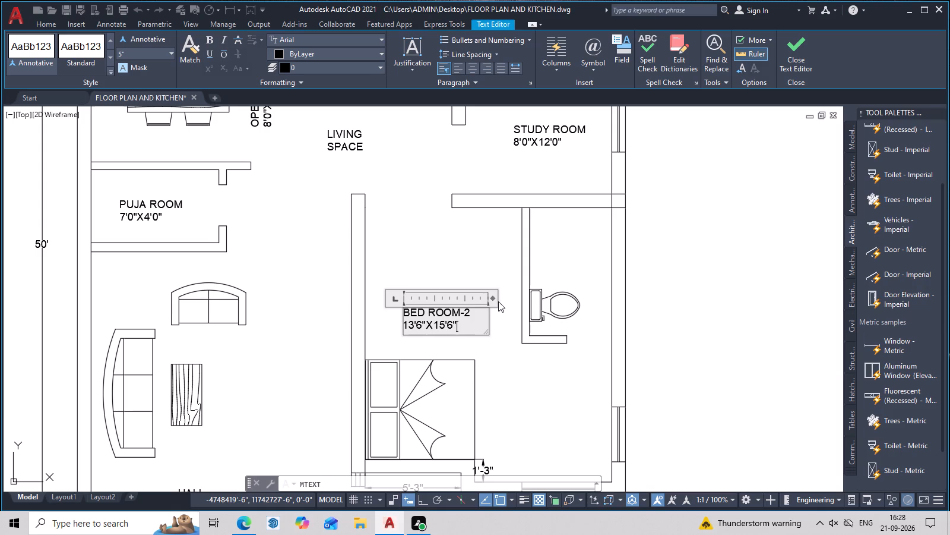
click(461, 267)
Add a two-line text label reading TOILET and 4'6"X7'0" in the toilet beside BED ROOM-2, above the WC.
middle_drag(509, 324, 449, 303)
middle_drag(470, 317, 426, 373)
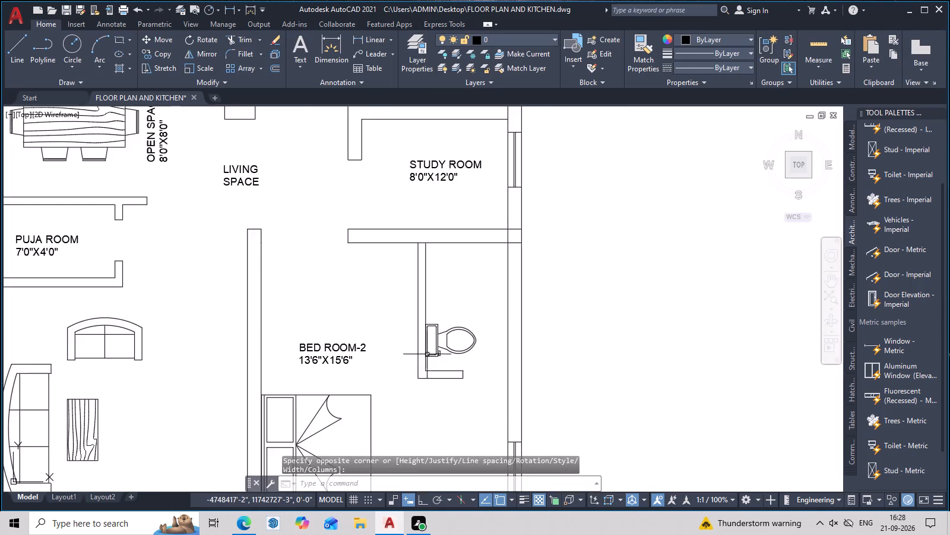
middle_drag(430, 346, 531, 244)
scroll(516, 253, down, 2)
middle_drag(520, 262, 506, 341)
middle_drag(504, 341, 483, 287)
scroll(482, 304, up, 1)
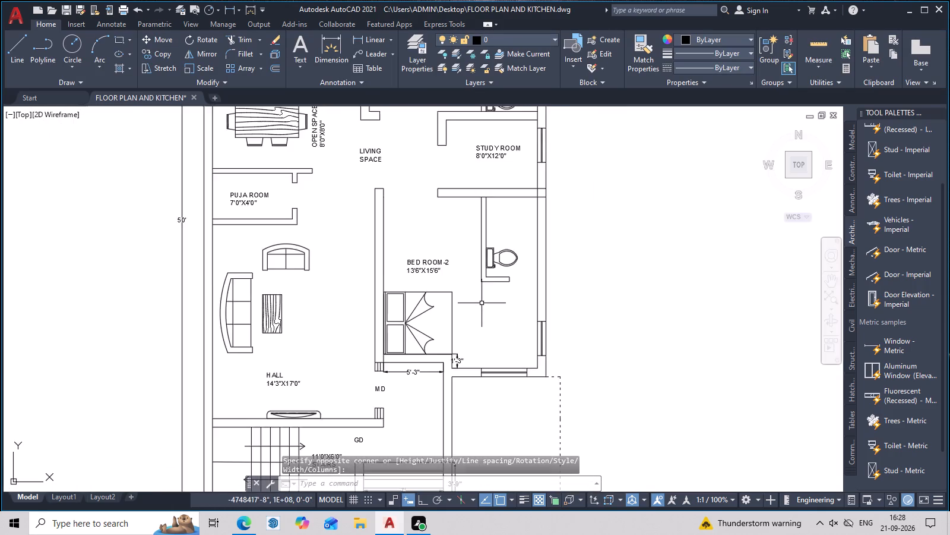
middle_drag(482, 303, 378, 389)
scroll(426, 320, up, 2)
middle_drag(421, 311, 460, 284)
text(T)
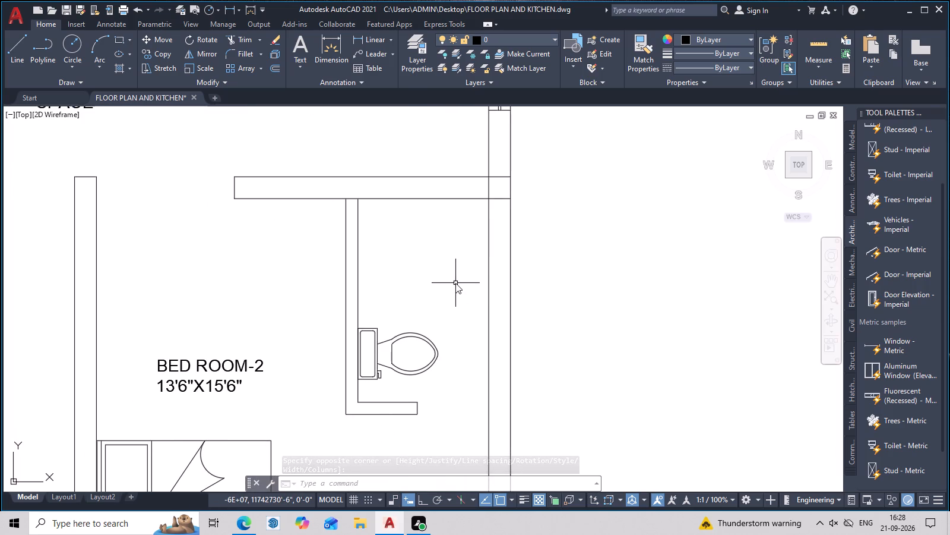
key(space)
click(395, 224)
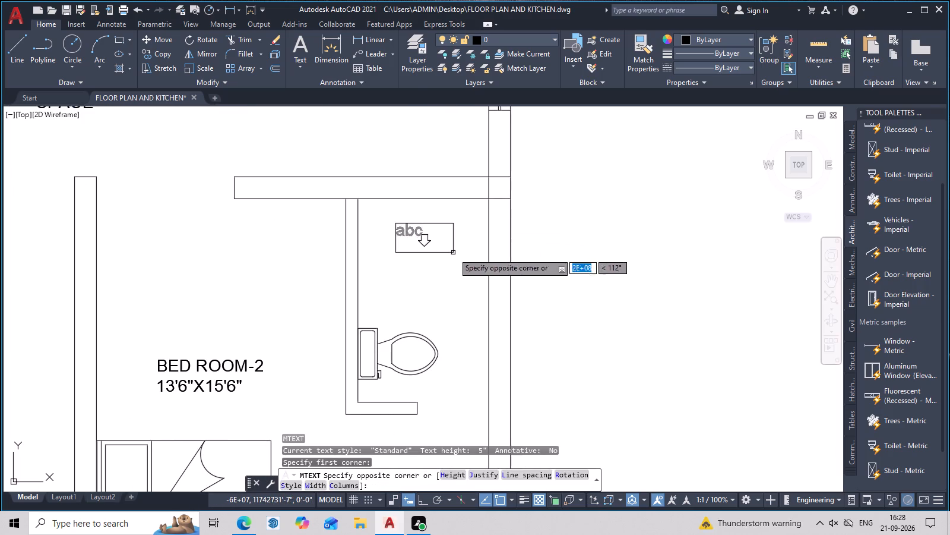
click(453, 253)
text(TOILST)
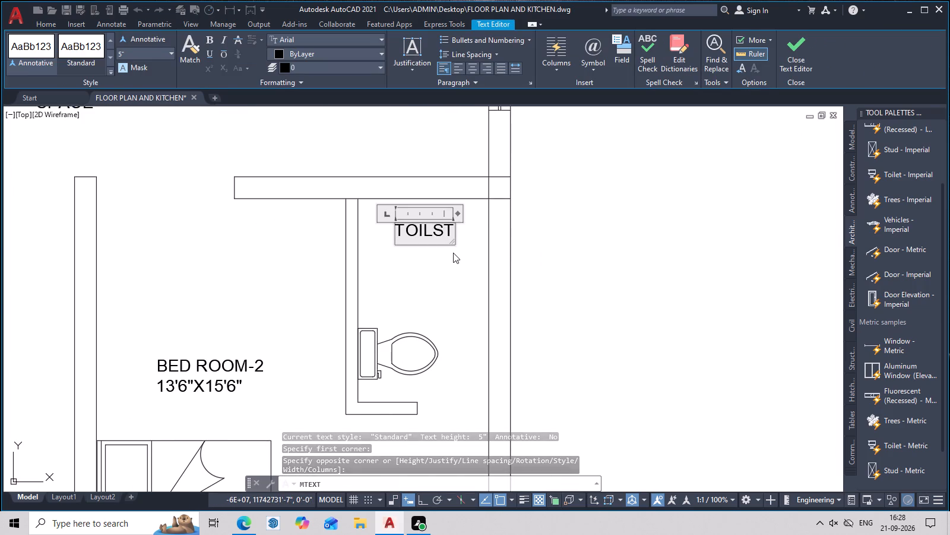
key(BackSpace)
key(BackSpace)
key(e)
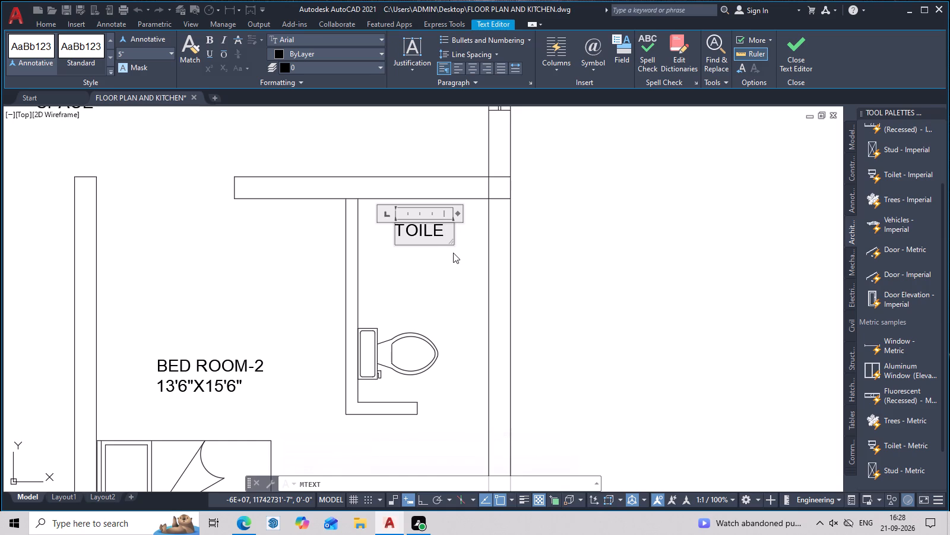
key(y)
key(BackSpace)
key(t)
key(space)
key(Return)
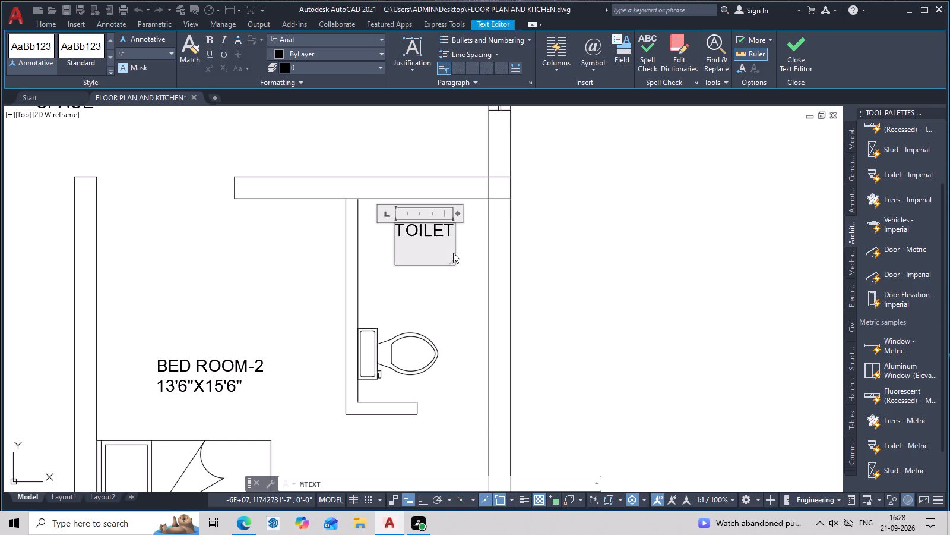
text(4')
text(6")
text(X7'0")
click(629, 239)
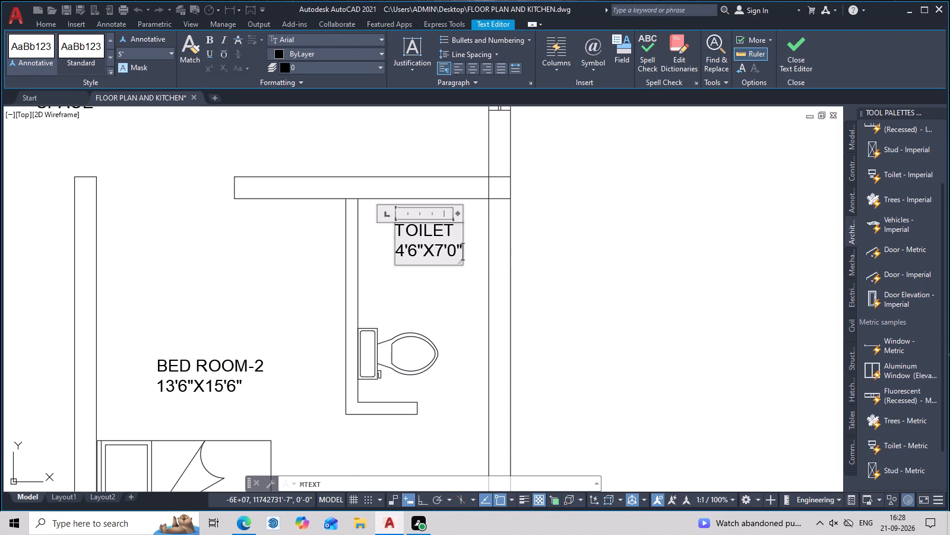
Add a two-line text label reading CAR PARKING and 11'6"X9'0" inside the dashed parking area, widened so the name fits one line.
scroll(511, 290, down, 2)
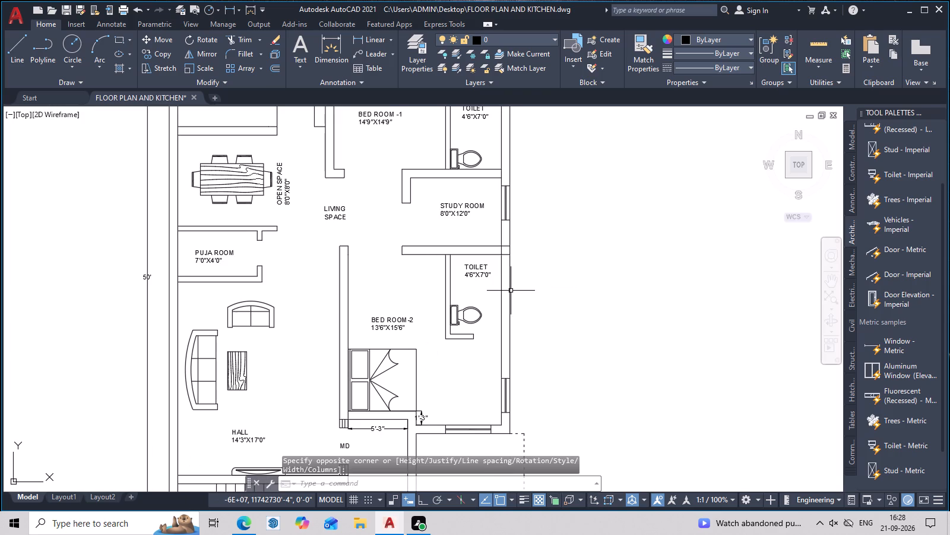
middle_drag(511, 275, 517, 248)
middle_drag(509, 368, 528, 297)
middle_drag(529, 339, 536, 316)
scroll(537, 313, up, 1)
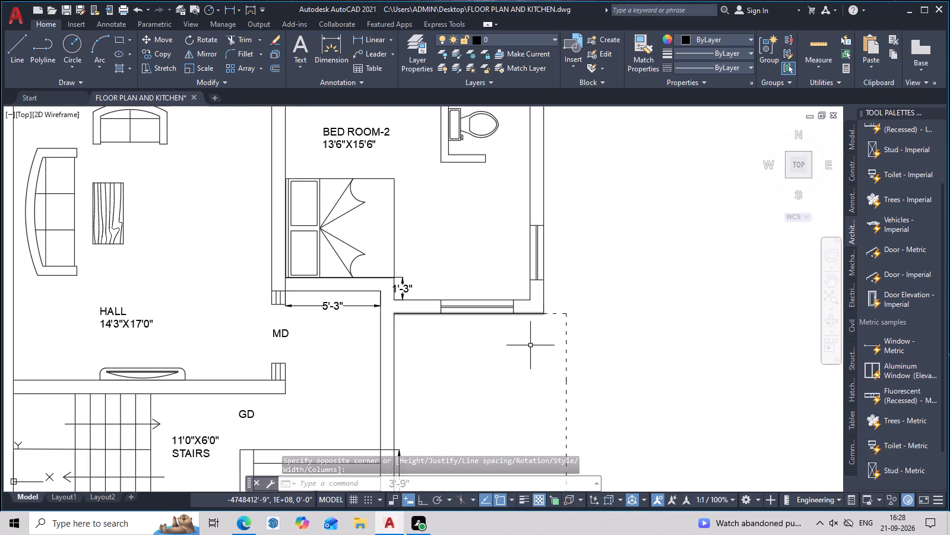
scroll(530, 345, down, 2)
middle_drag(530, 358, 567, 273)
scroll(544, 307, up, 2)
middle_drag(544, 307, 550, 322)
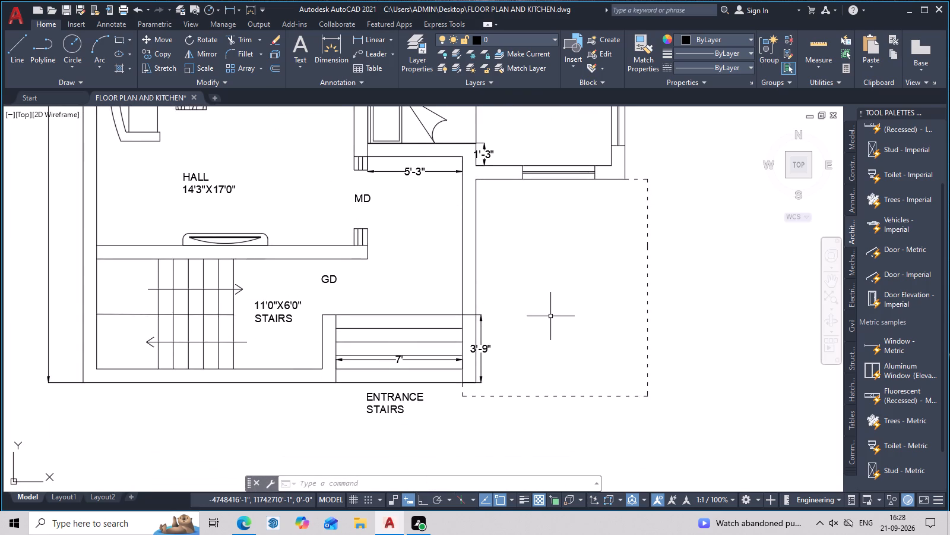
middle_drag(546, 321, 546, 300)
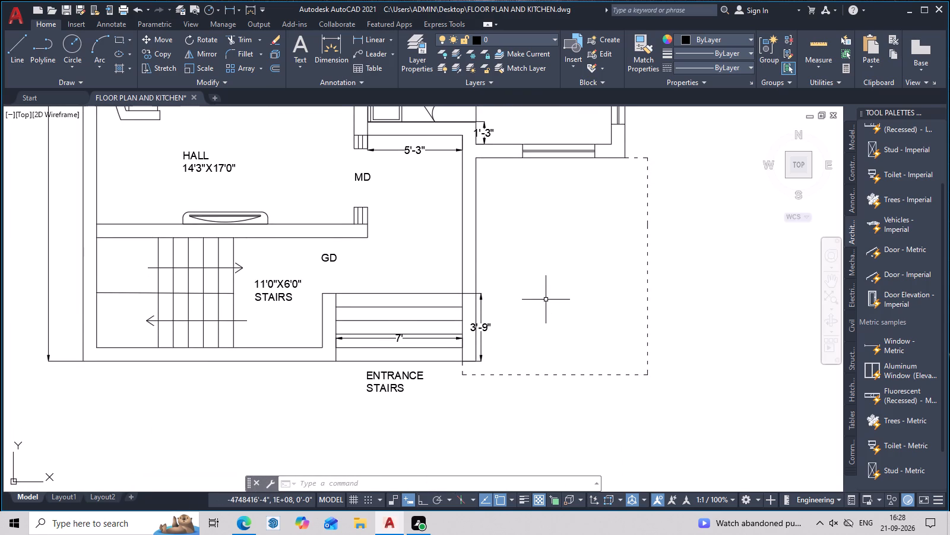
middle_drag(492, 329, 503, 306)
middle_drag(531, 328, 489, 331)
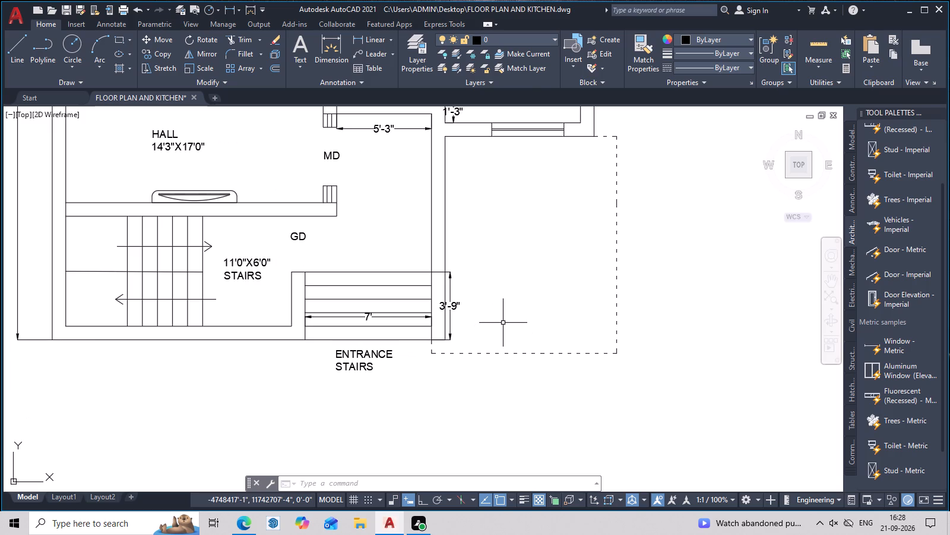
text(T)
key(space)
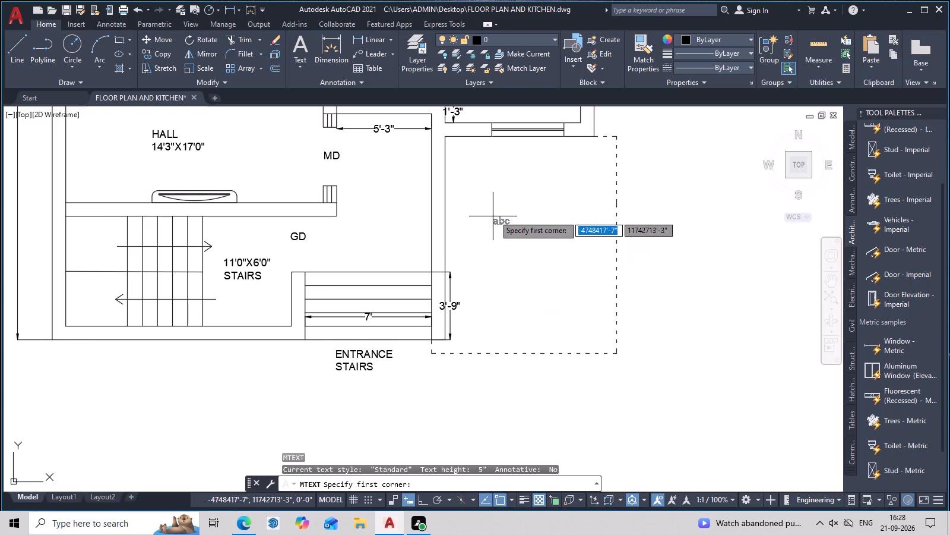
click(483, 211)
click(545, 245)
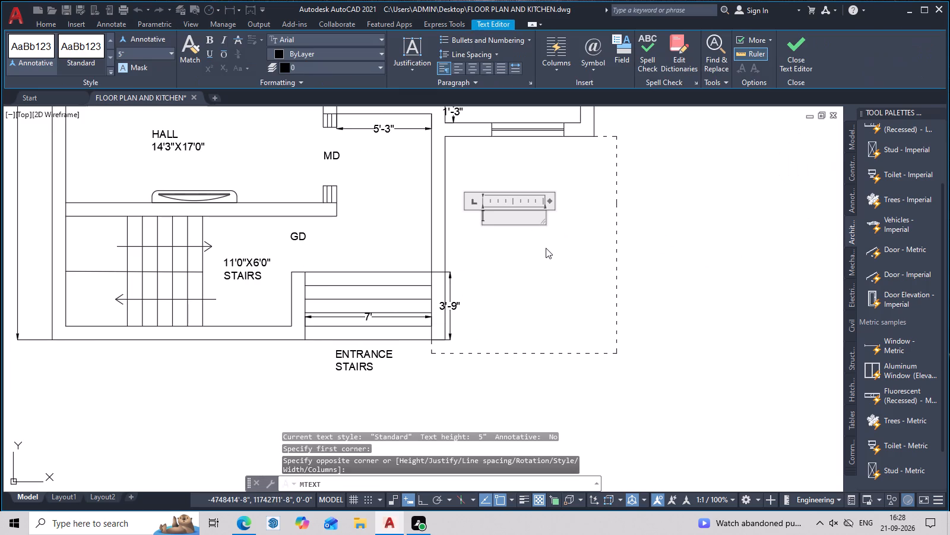
text(CAR)
key(space)
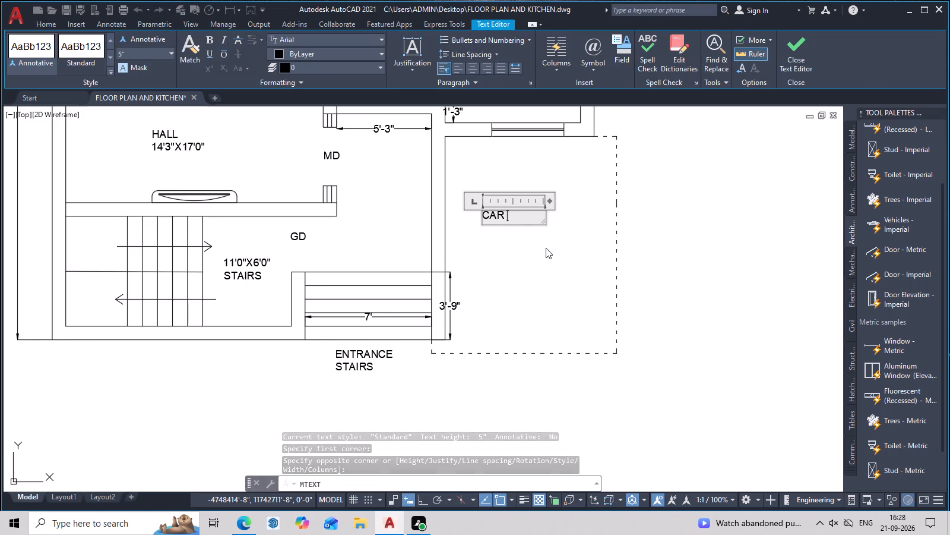
text(PA)
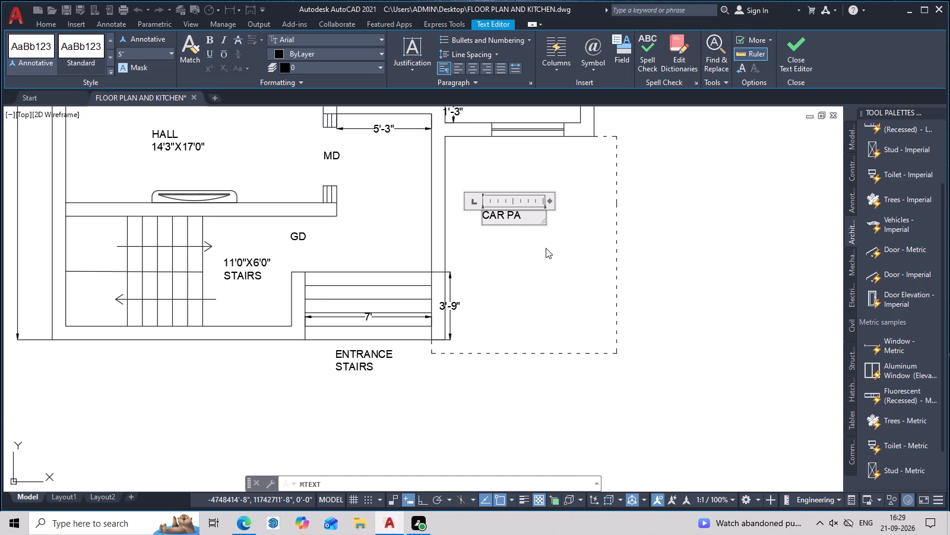
key(r)
text(KIN)
key(f)
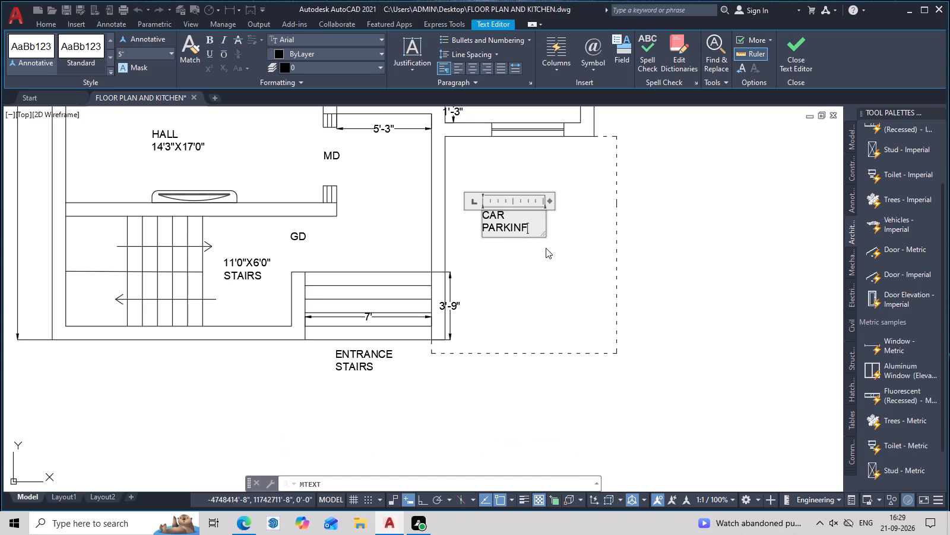
key(BackSpace)
key(g)
key(Return)
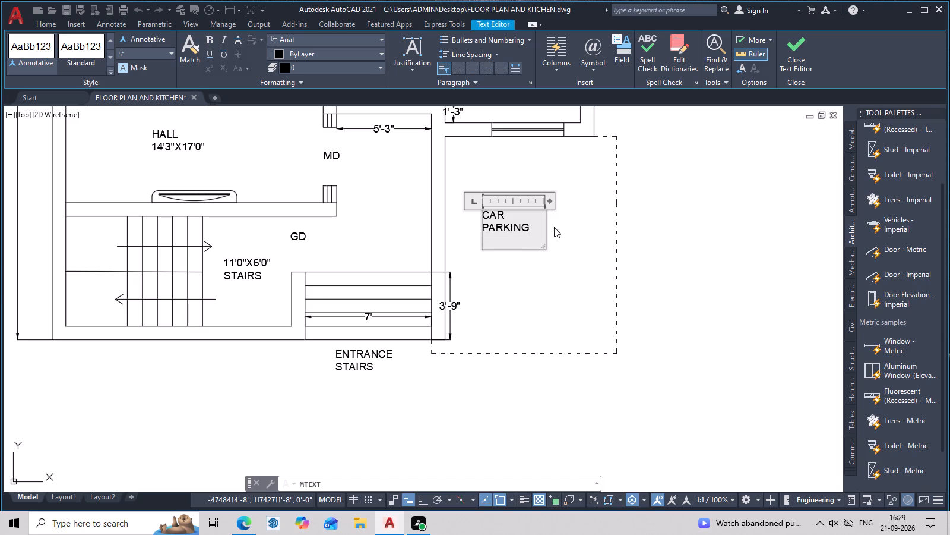
drag(545, 219, 556, 218)
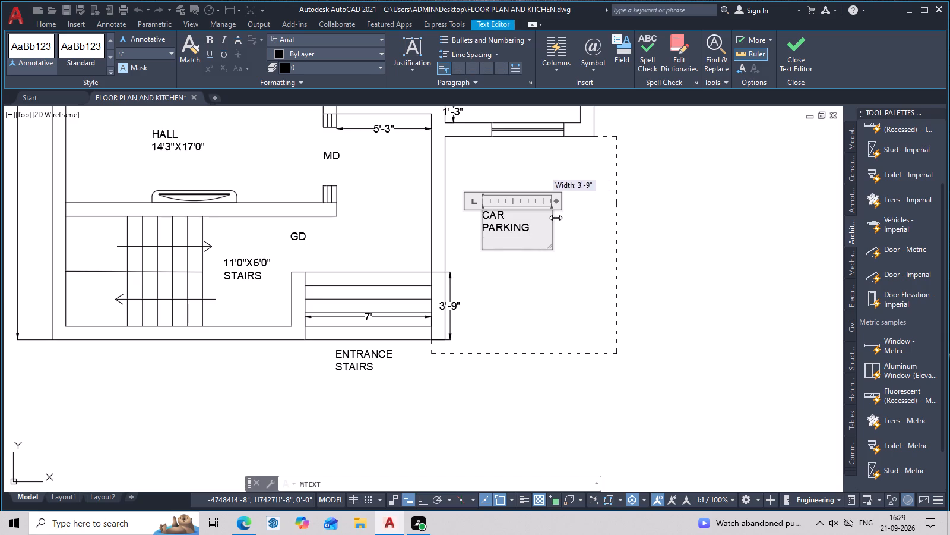
drag(556, 218, 571, 213)
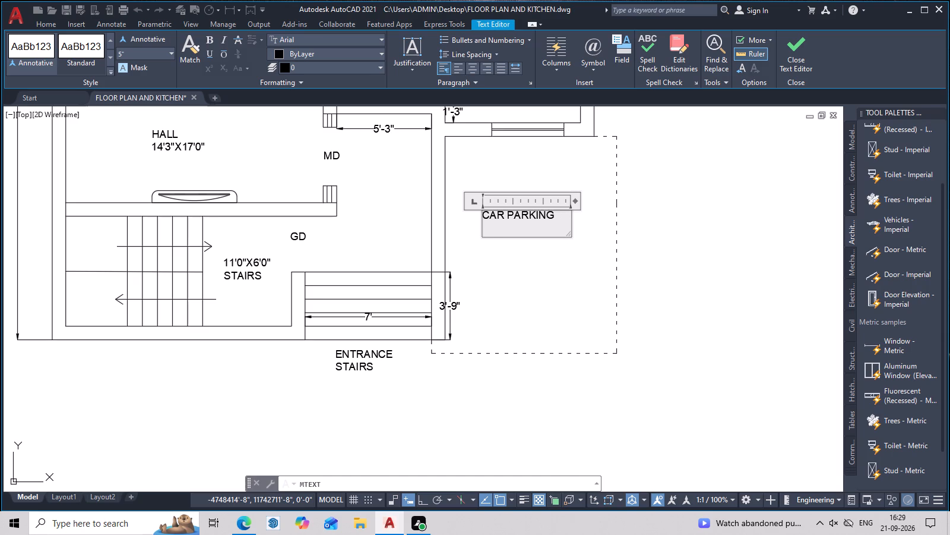
text(11')
key(6)
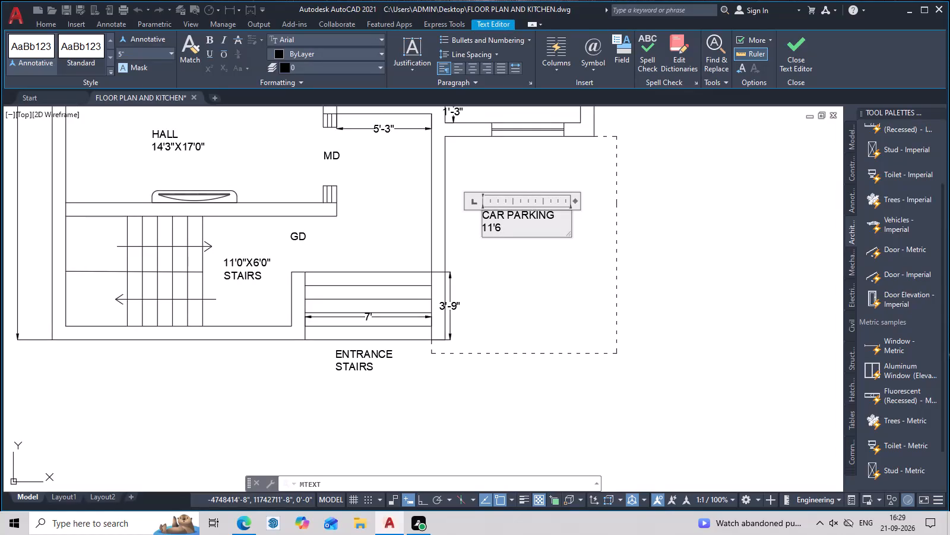
key(shift+quotedbl)
key(x)
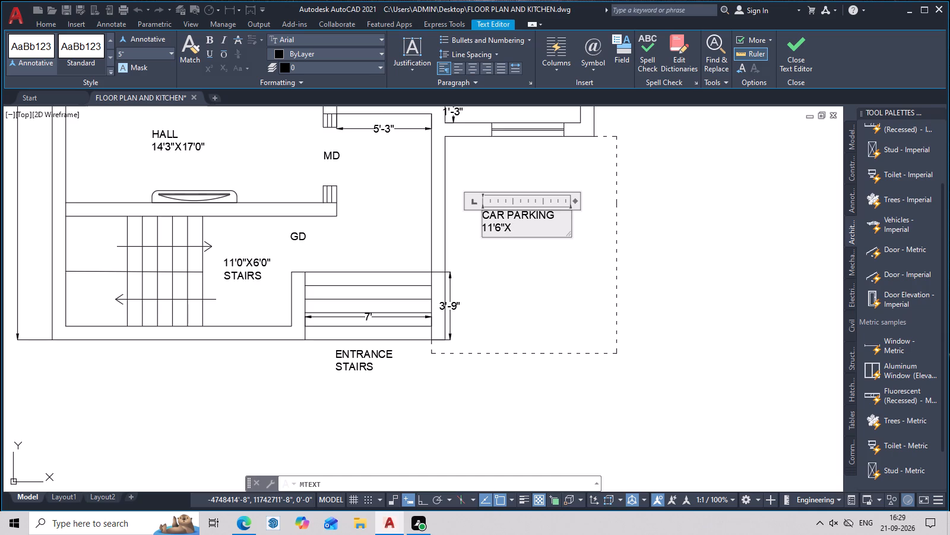
text(9')
key(0)
key(shift+quotedbl)
click(574, 237)
middle_drag(577, 232, 496, 256)
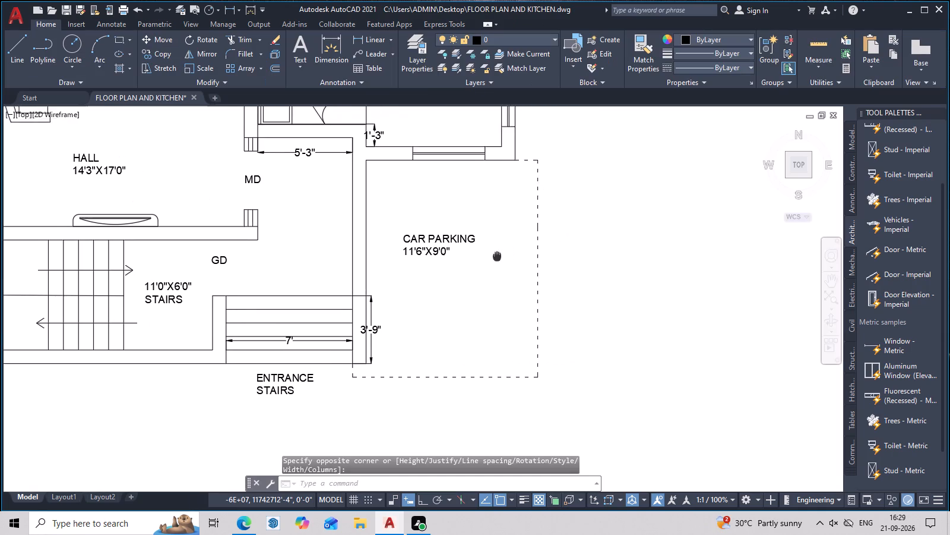
middle_drag(496, 256, 477, 259)
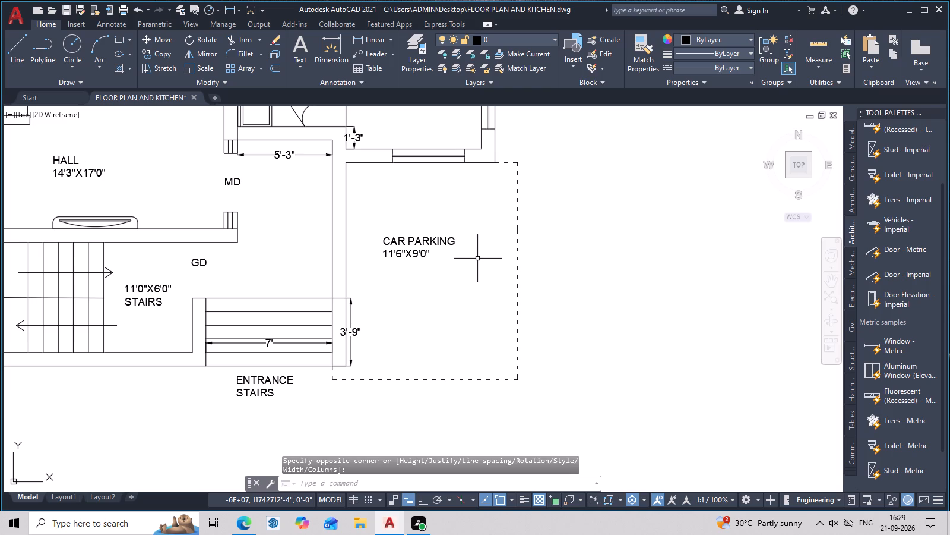
key(Escape)
key(Escape)
key(Escape)
key(Escape)
key(Escape)
key(Escape)
Review the whole floor plan, examining the room labels, furniture and dimensions from the kitchen and bedrooms down to the stairs and car parking.
scroll(471, 269, down, 2)
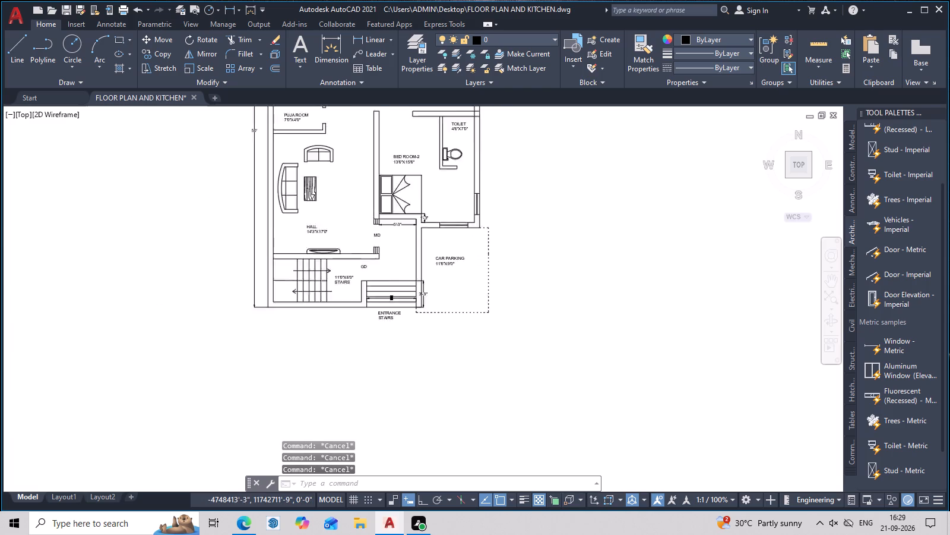
scroll(471, 269, down, 4)
middle_drag(472, 291, 468, 338)
scroll(470, 307, up, 4)
middle_drag(471, 303, 563, 197)
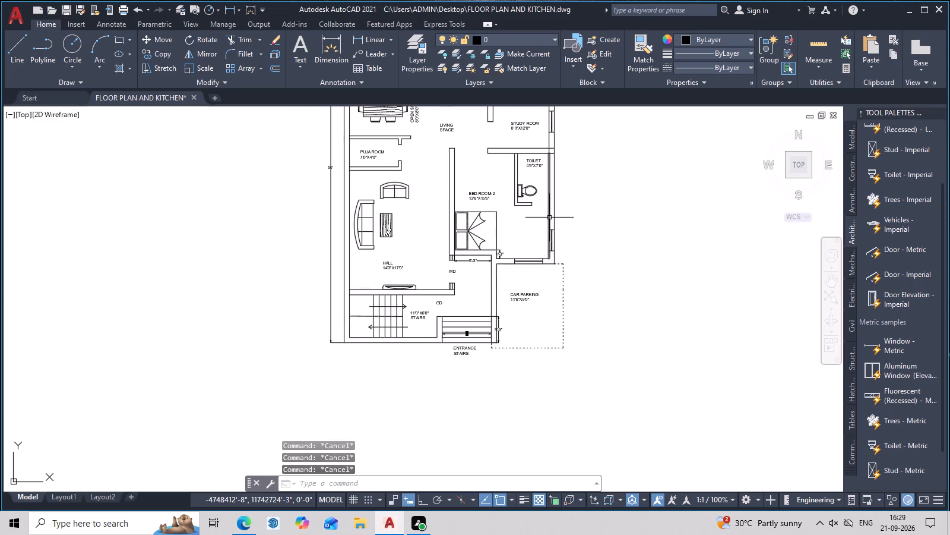
middle_drag(549, 218, 299, 341)
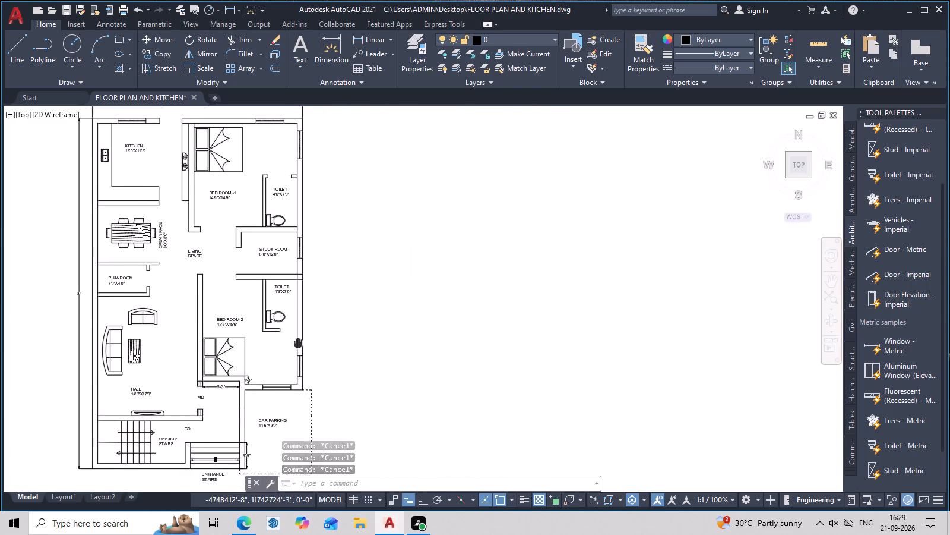
middle_drag(299, 341, 407, 377)
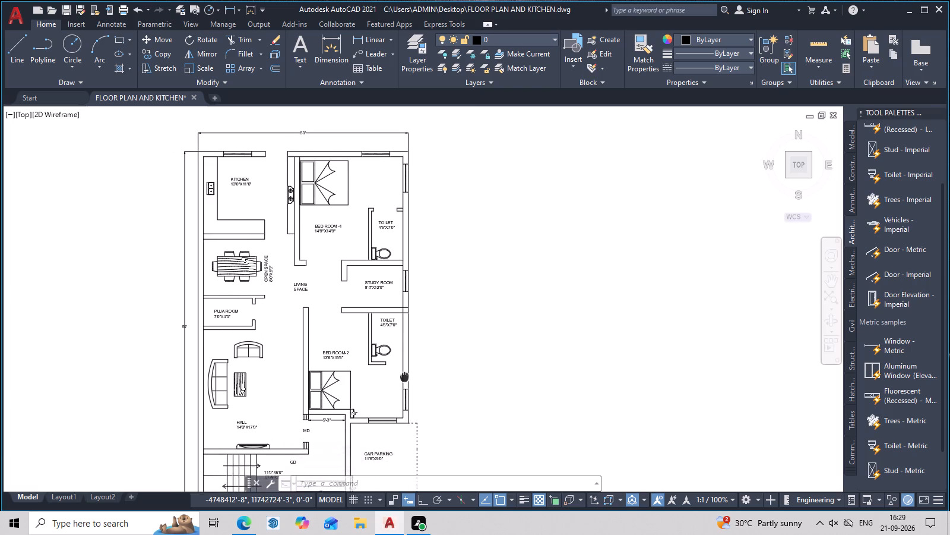
middle_drag(407, 377, 433, 377)
scroll(236, 203, up, 2)
middle_drag(297, 274, 297, 336)
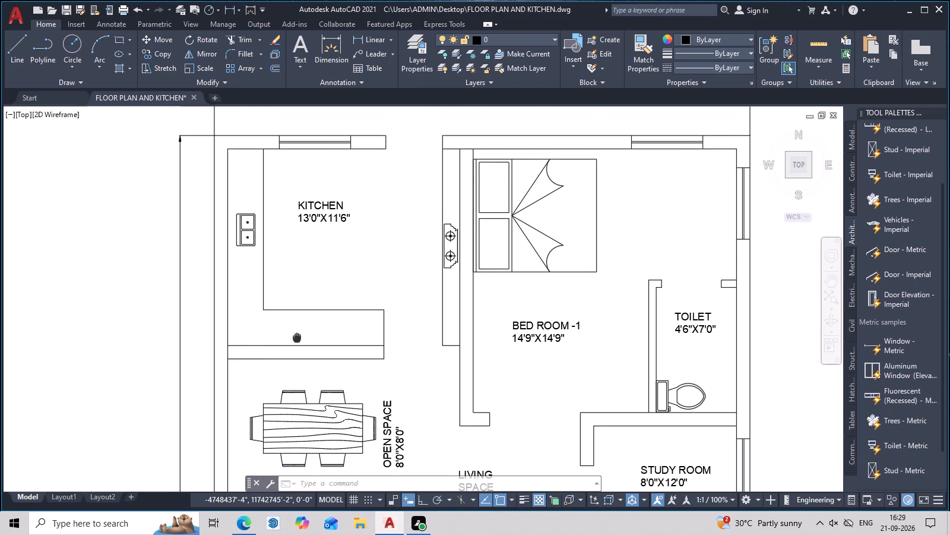
middle_drag(297, 336, 445, 344)
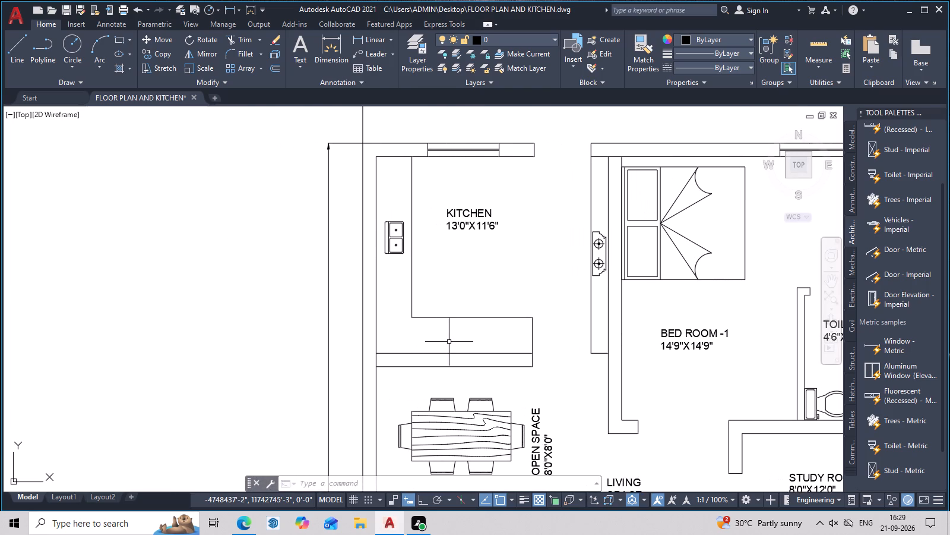
middle_drag(449, 342, 449, 324)
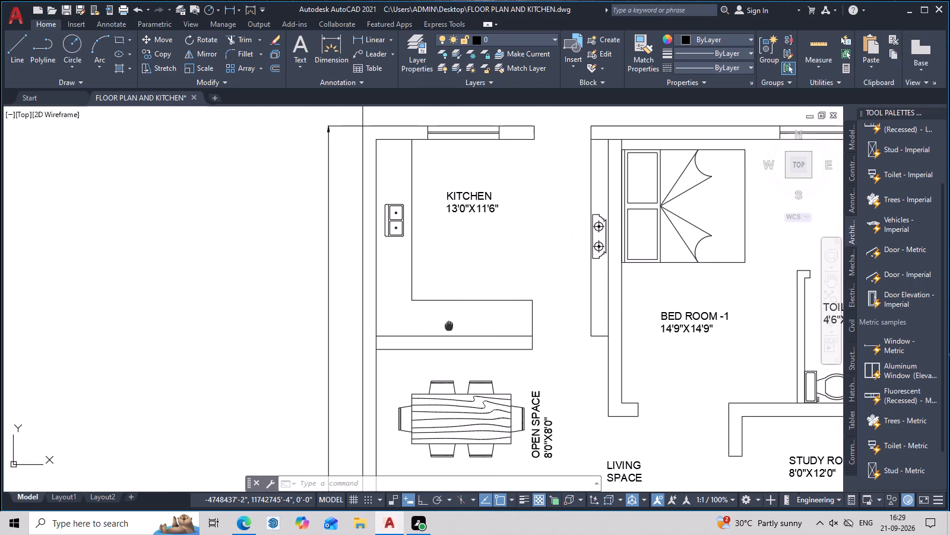
middle_drag(449, 324, 449, 313)
middle_drag(392, 363, 400, 269)
scroll(496, 326, up, 3)
scroll(467, 348, down, 1)
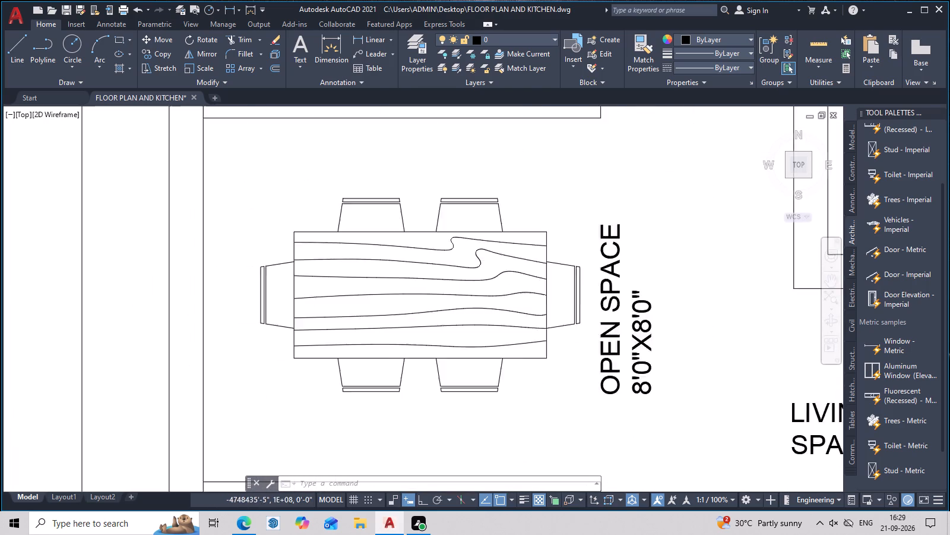
scroll(457, 331, down, 4)
middle_drag(481, 360, 448, 282)
middle_drag(448, 393, 442, 275)
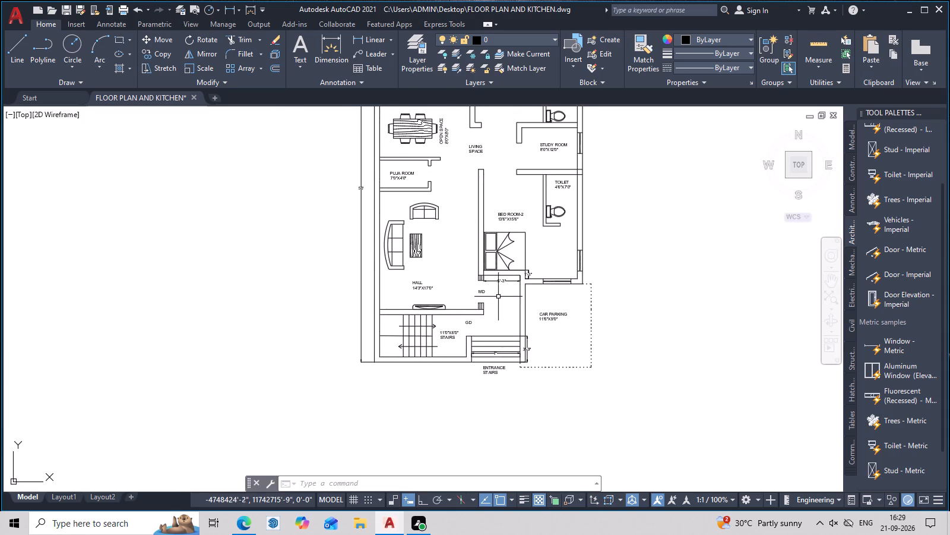
middle_drag(499, 299, 208, 404)
scroll(209, 404, down, 1)
middle_drag(212, 404, 201, 398)
scroll(199, 395, up, 1)
middle_drag(199, 395, 285, 403)
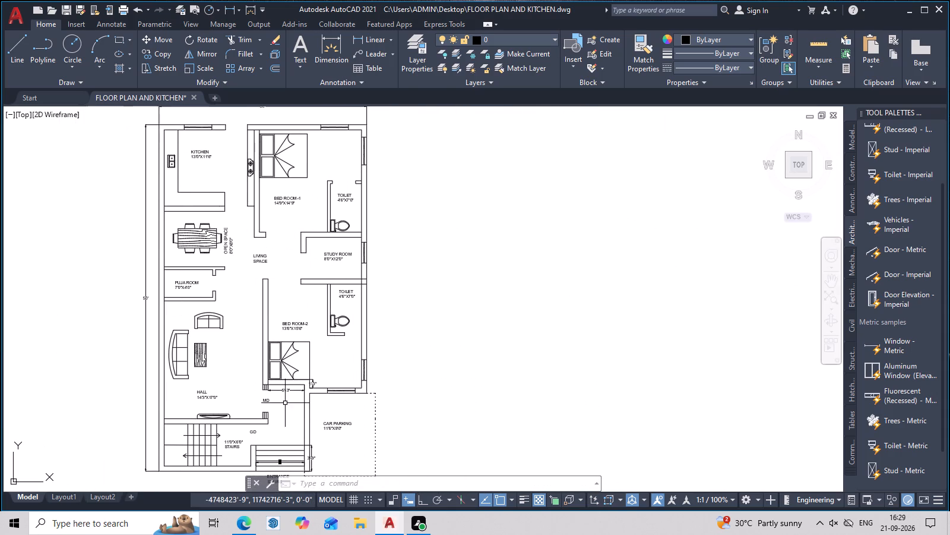
key(Escape)
middle_drag(426, 387, 400, 386)
middle_drag(400, 386, 378, 389)
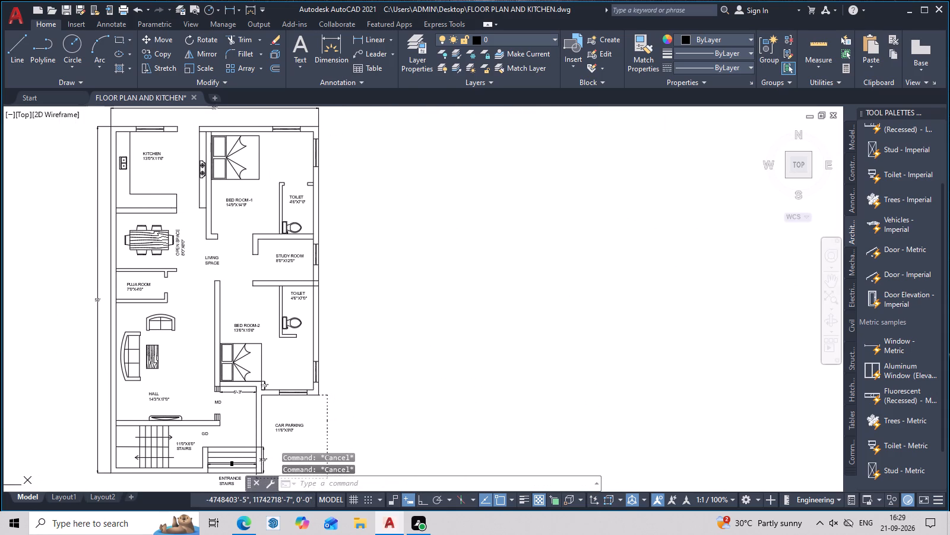
middle_drag(379, 389, 387, 387)
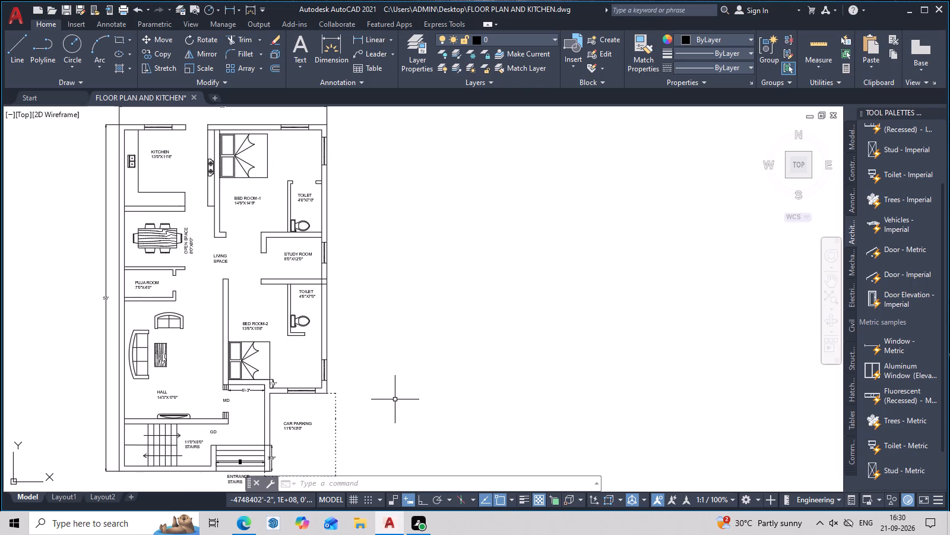
middle_drag(480, 416, 481, 403)
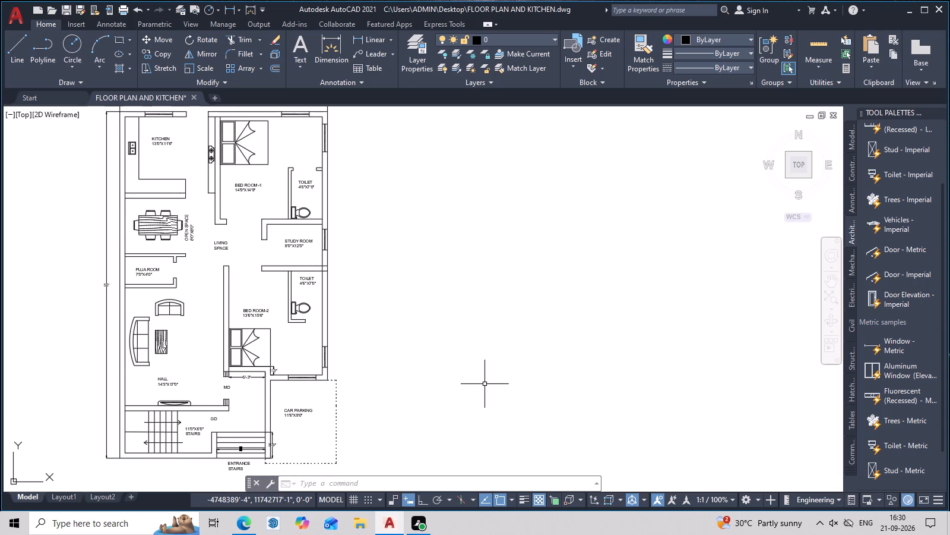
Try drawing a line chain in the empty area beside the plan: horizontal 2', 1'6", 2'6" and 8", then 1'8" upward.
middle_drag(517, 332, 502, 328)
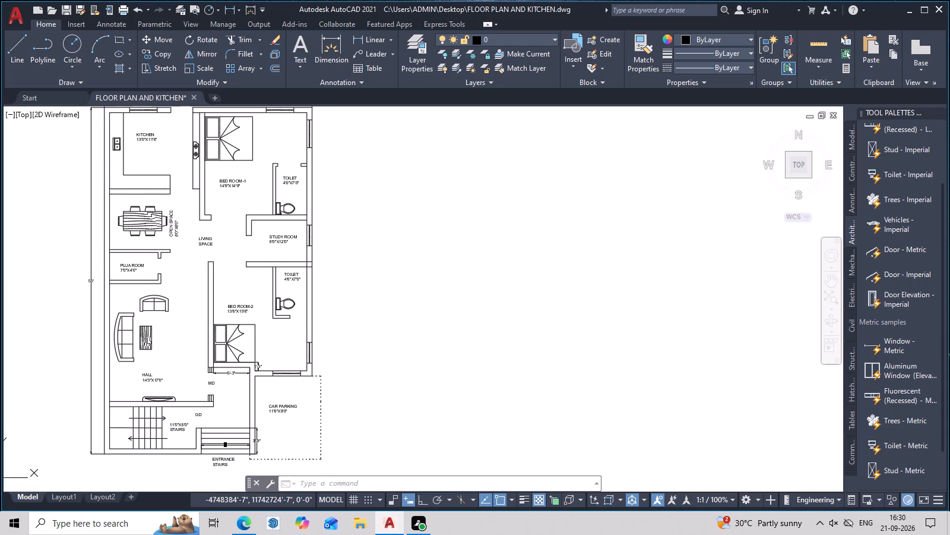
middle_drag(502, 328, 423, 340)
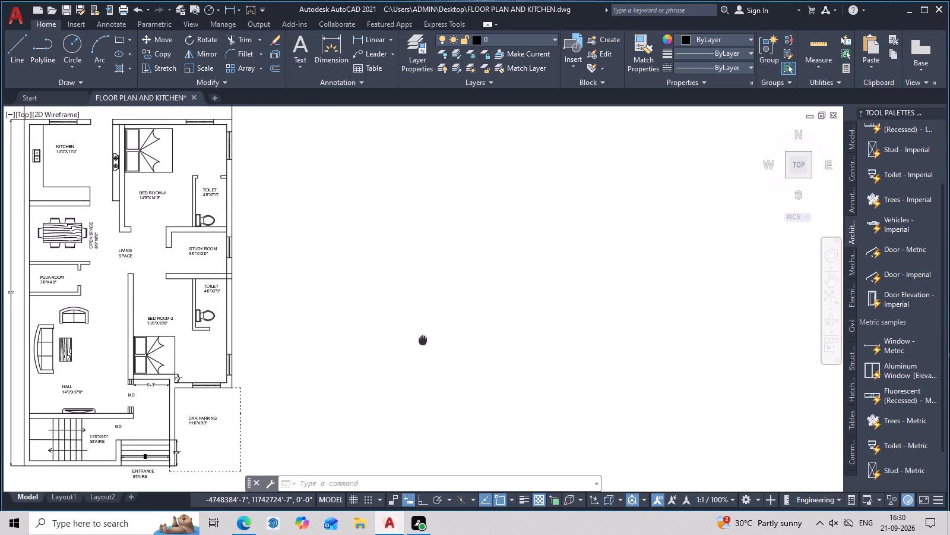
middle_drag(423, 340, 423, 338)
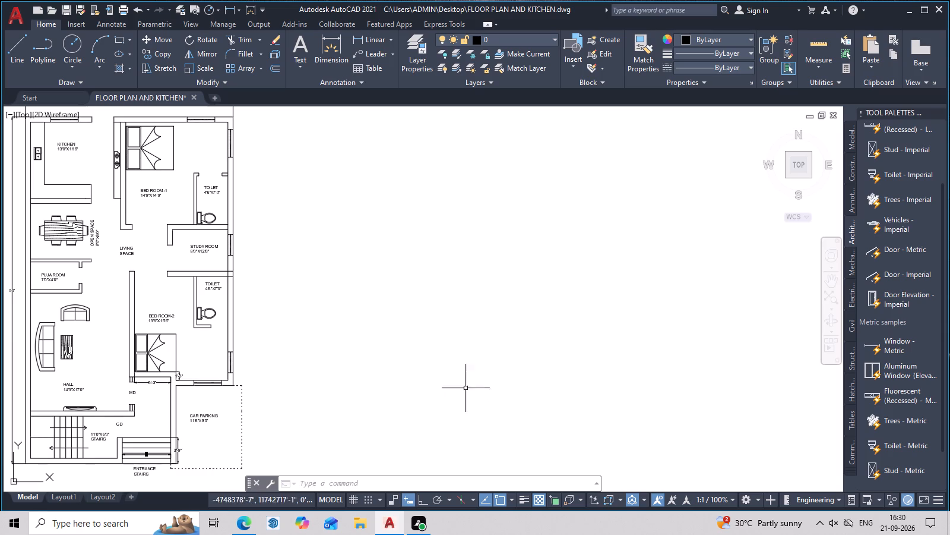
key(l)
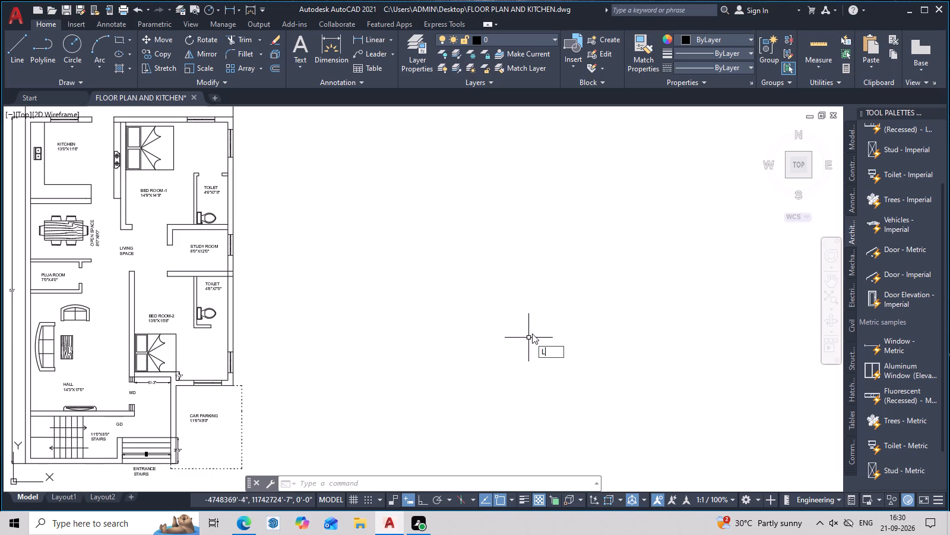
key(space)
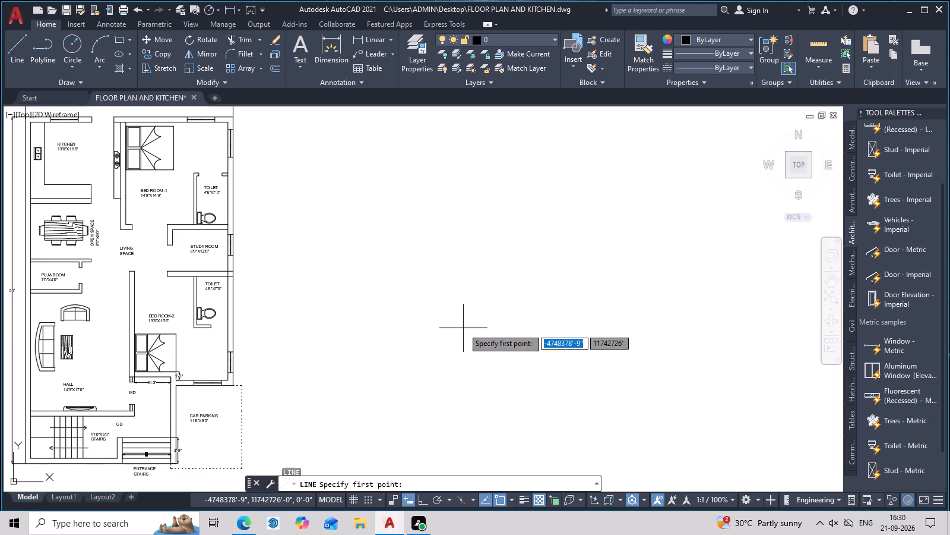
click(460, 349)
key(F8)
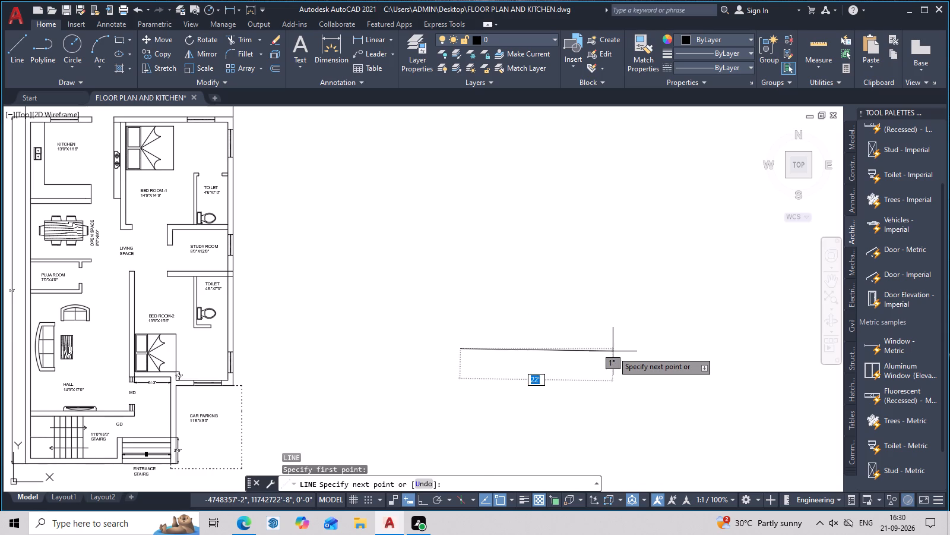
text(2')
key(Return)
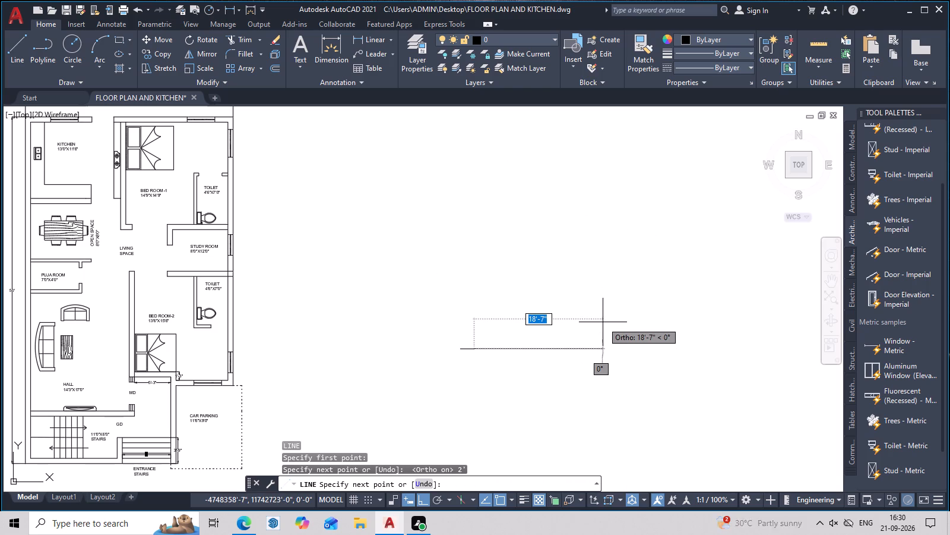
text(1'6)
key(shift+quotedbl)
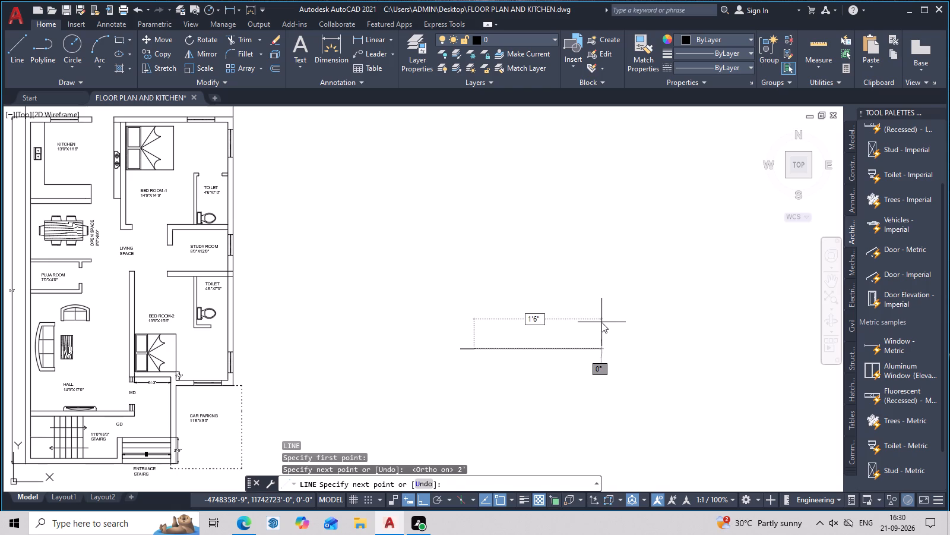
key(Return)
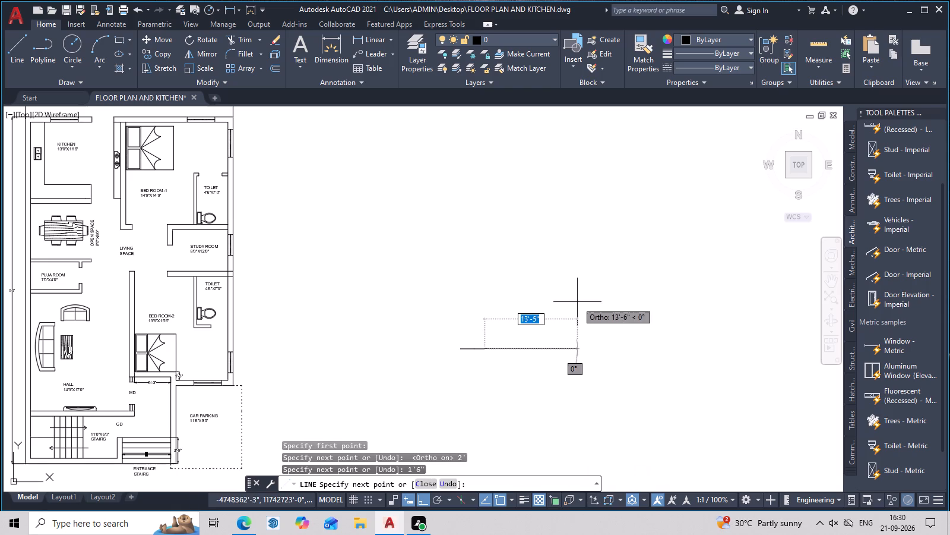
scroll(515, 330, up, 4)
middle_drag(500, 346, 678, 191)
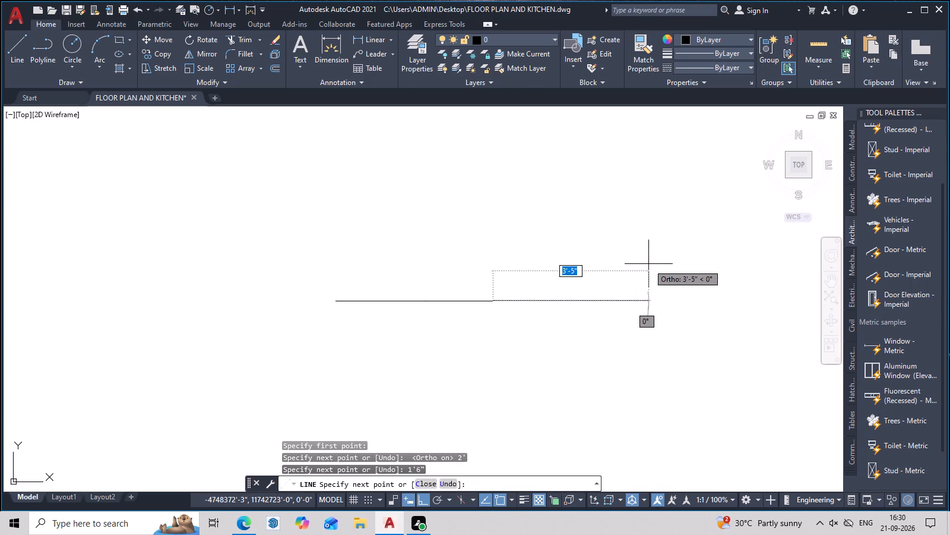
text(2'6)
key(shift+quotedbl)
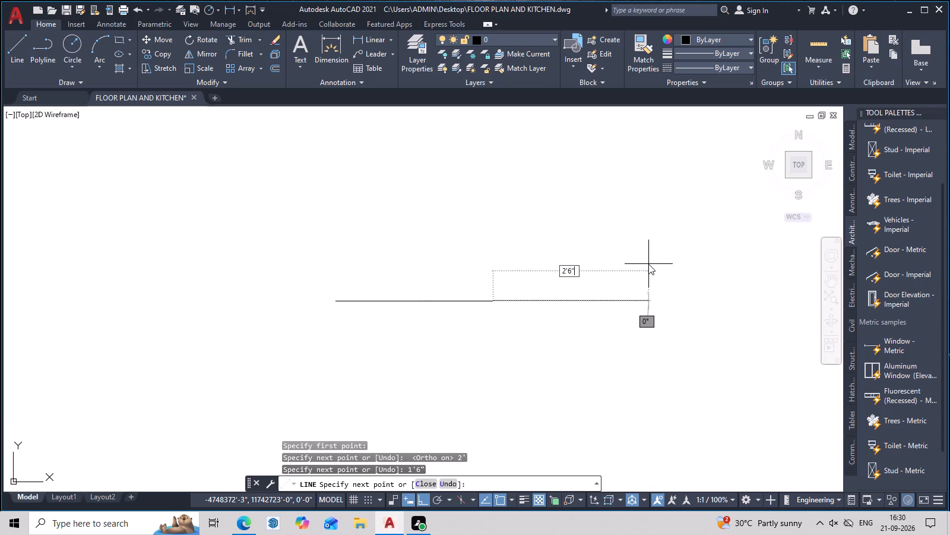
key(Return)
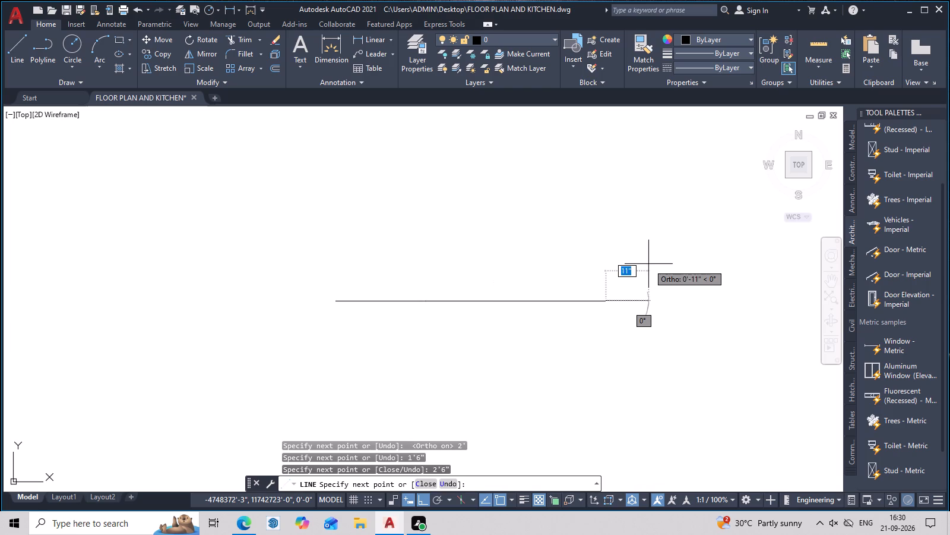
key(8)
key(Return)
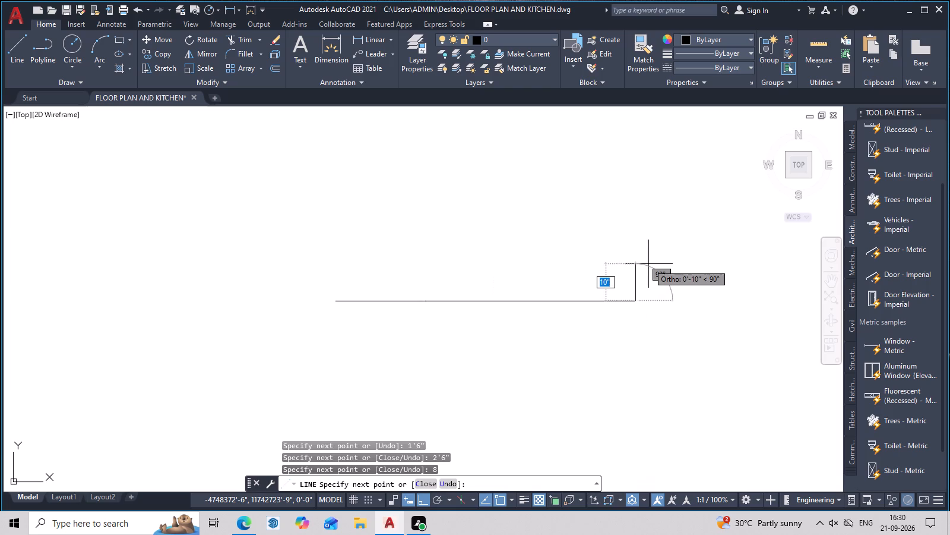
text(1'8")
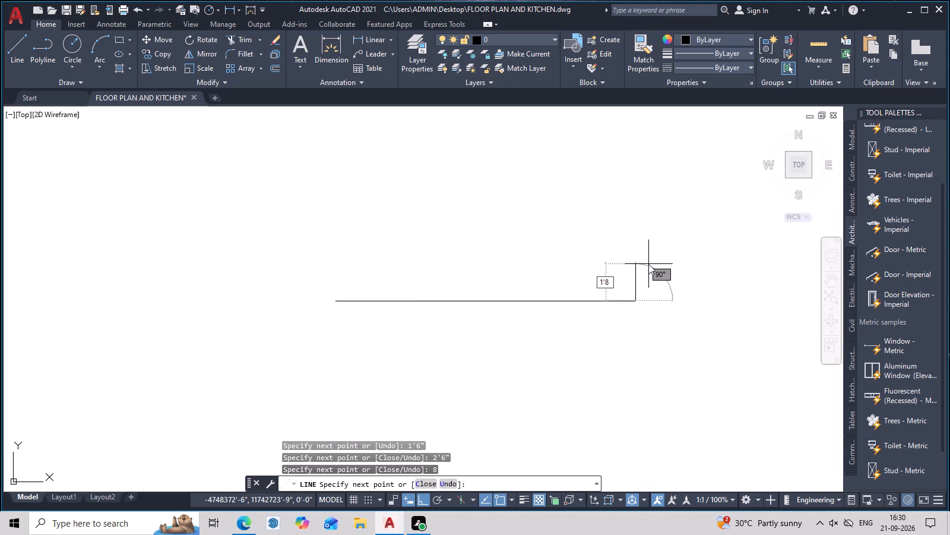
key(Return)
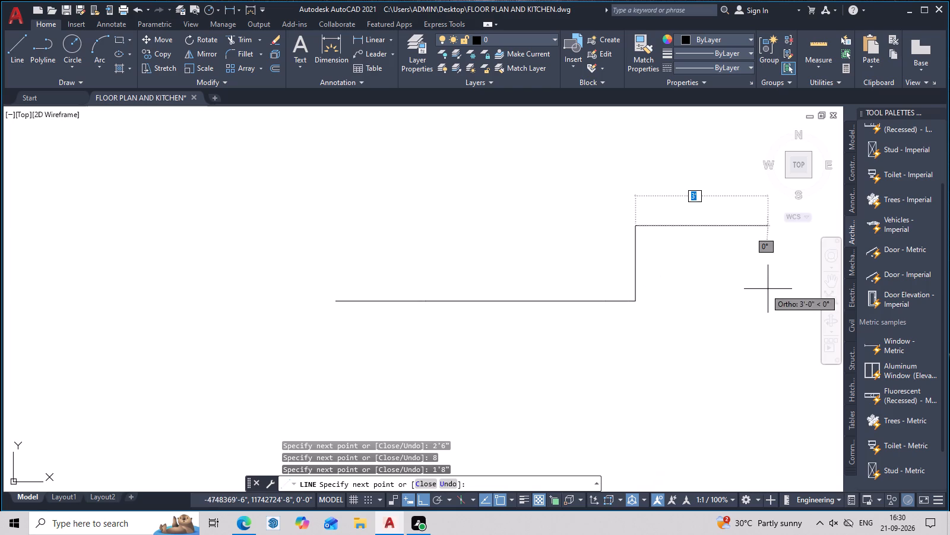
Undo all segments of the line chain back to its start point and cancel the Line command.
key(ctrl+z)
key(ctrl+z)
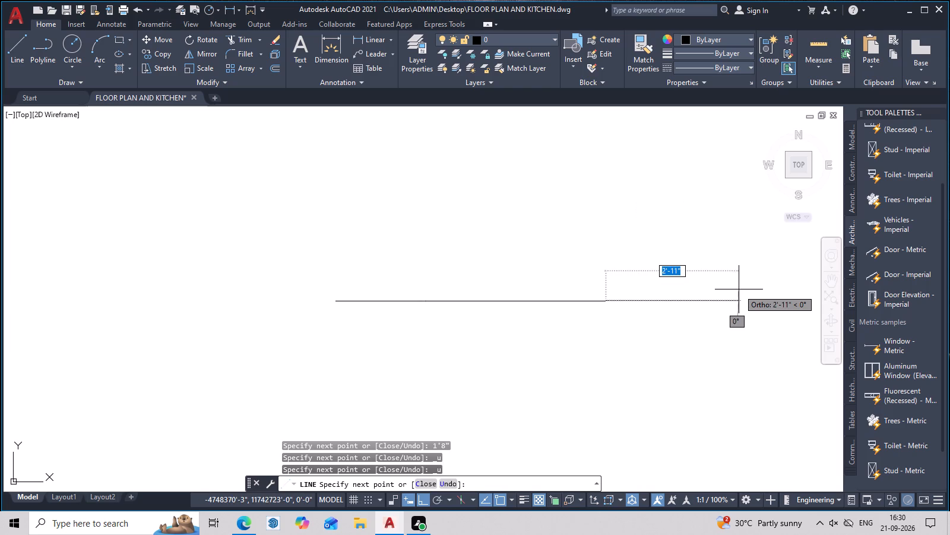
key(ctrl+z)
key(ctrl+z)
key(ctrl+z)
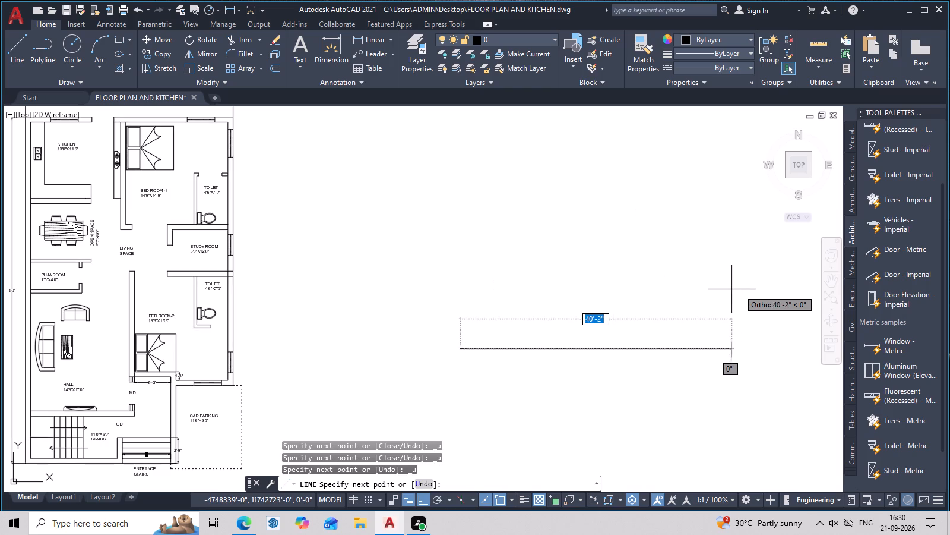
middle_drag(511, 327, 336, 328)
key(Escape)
Start a new horizontal line chain in clear space beside the floor plan with 2' and 1'6" segments.
middle_drag(408, 366, 372, 301)
middle_drag(313, 319, 247, 351)
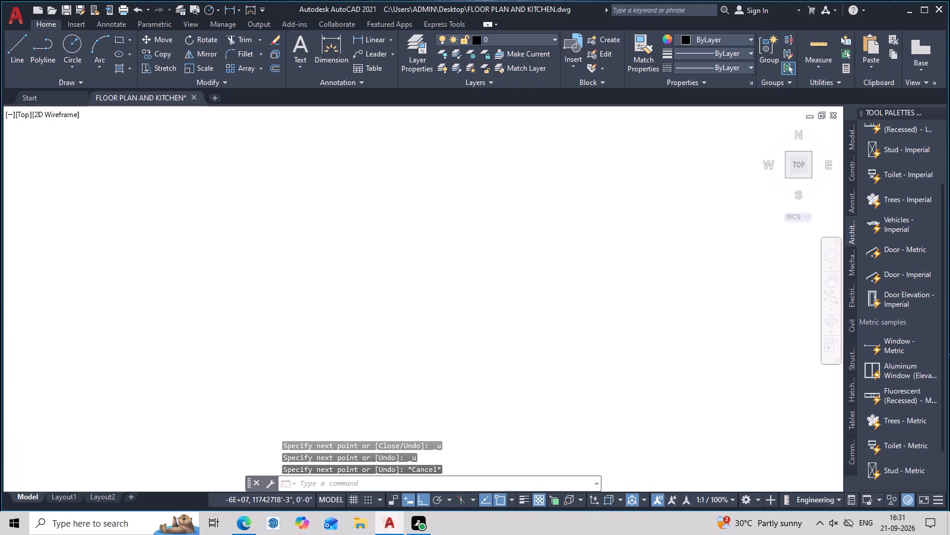
text(L)
key(space)
click(190, 328)
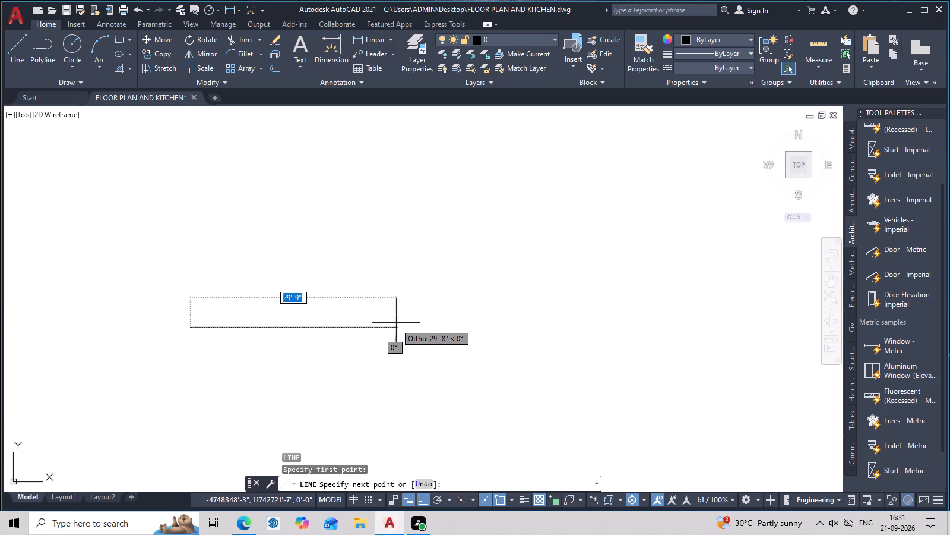
text(2')
key(Return)
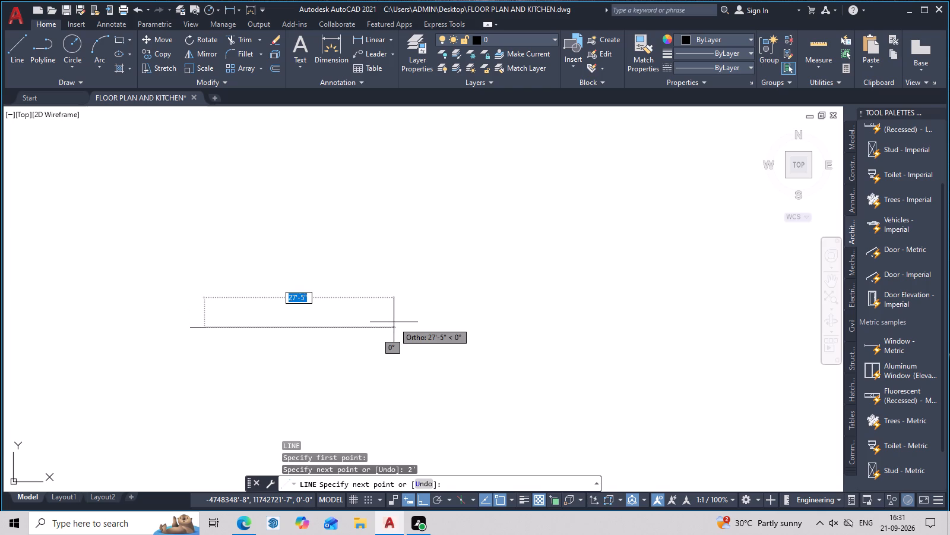
scroll(293, 308, up, 3)
middle_drag(287, 307, 700, 245)
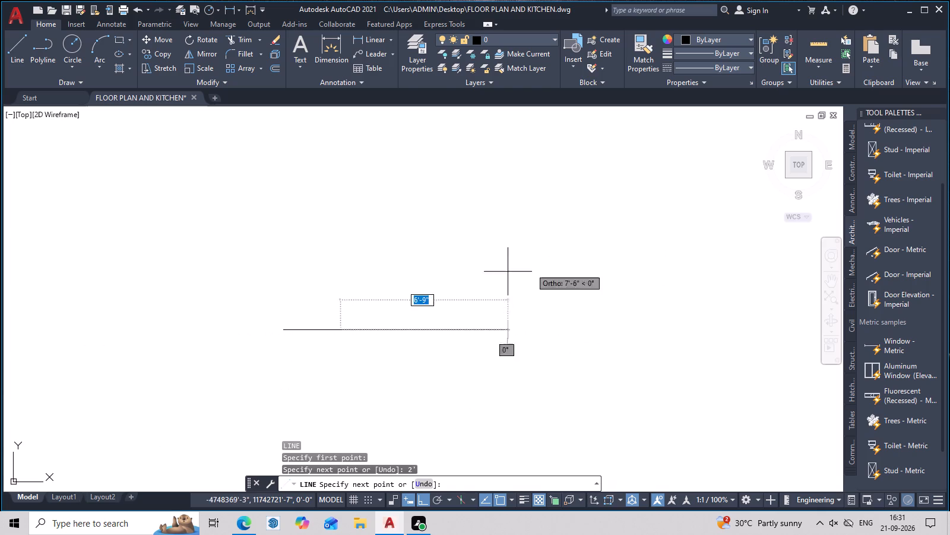
middle_drag(365, 259, 482, 278)
scroll(493, 320, up, 2)
middle_drag(539, 348, 537, 301)
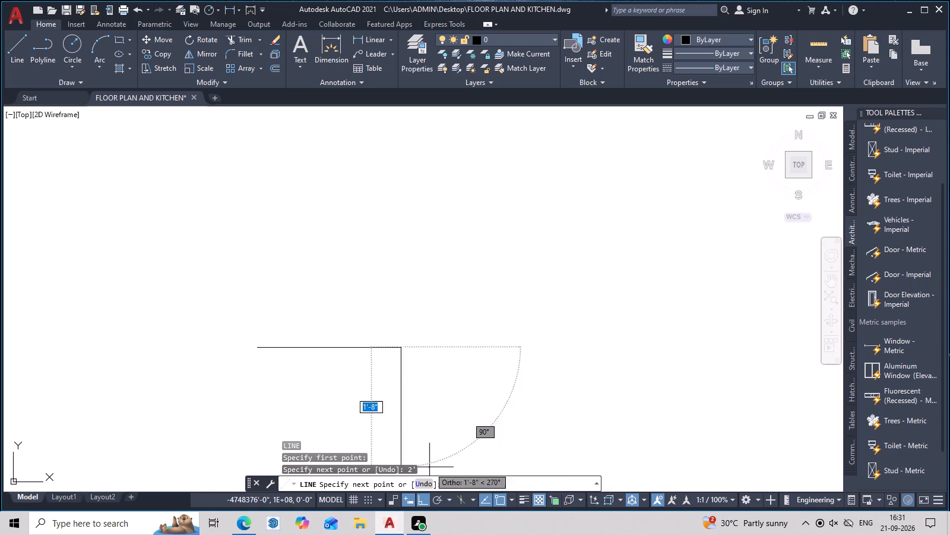
middle_drag(305, 383, 894, 413)
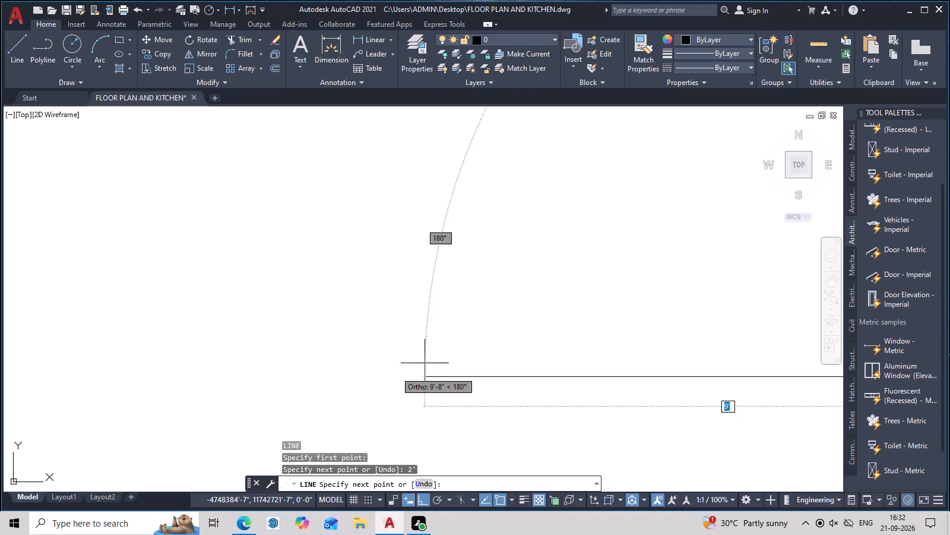
scroll(327, 360, down, 6)
scroll(438, 349, up, 2)
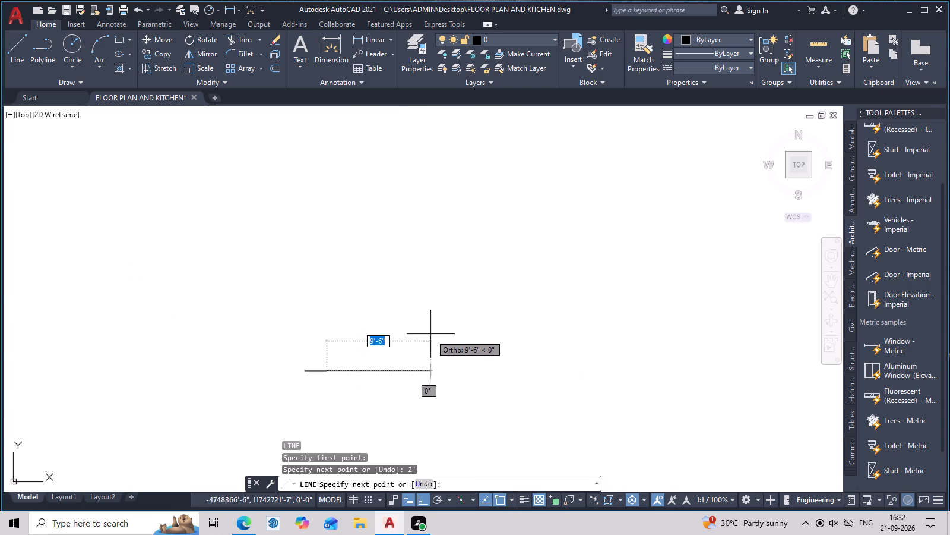
middle_drag(431, 334, 536, 315)
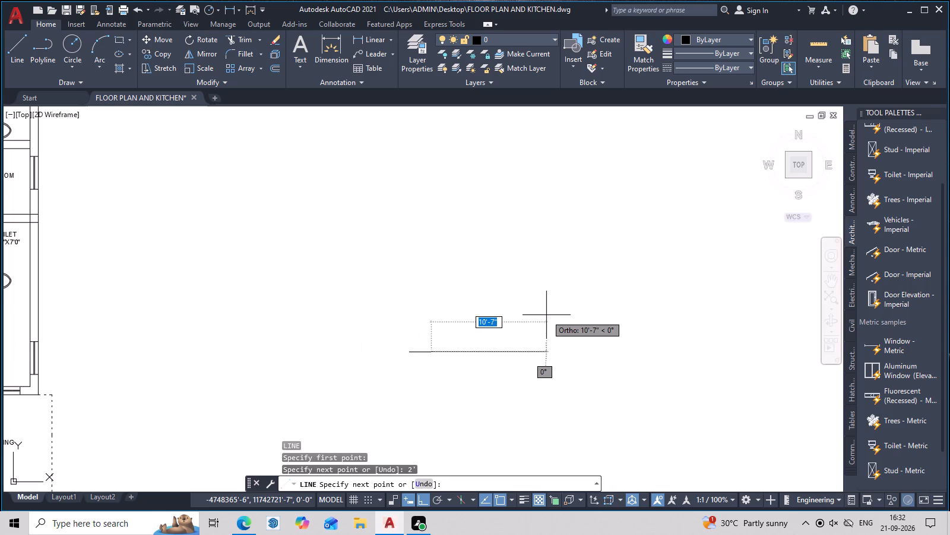
text(1'6")
key(space)
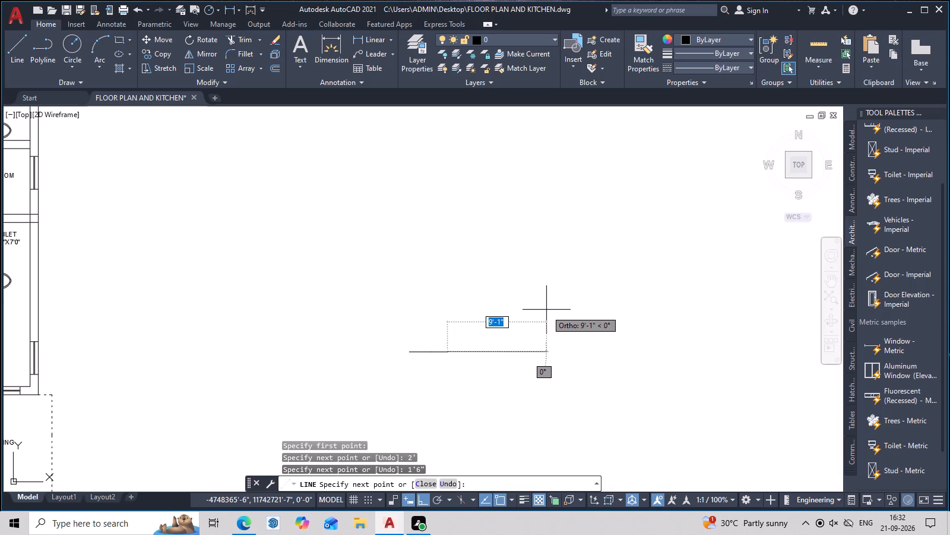
Continue the horizontal line chain in the same direction with 2'6" and 8" segments.
scroll(517, 323, up, 2)
middle_drag(517, 324, 640, 252)
scroll(572, 267, up, 2)
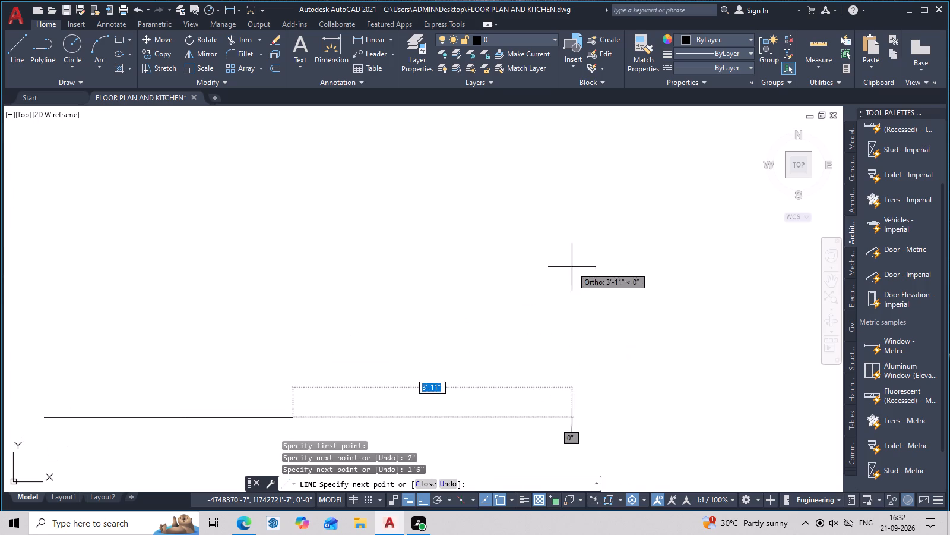
middle_drag(572, 267, 701, 205)
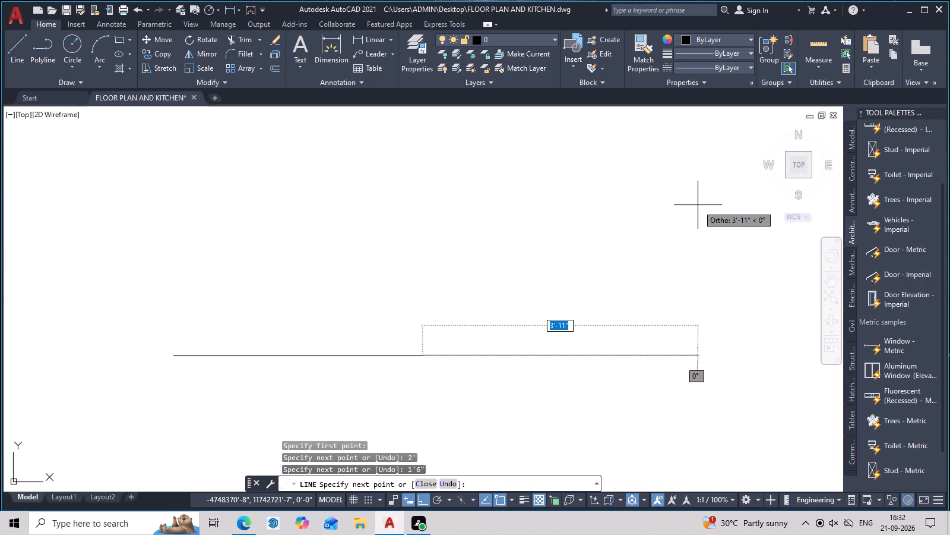
text(2'6")
key(space)
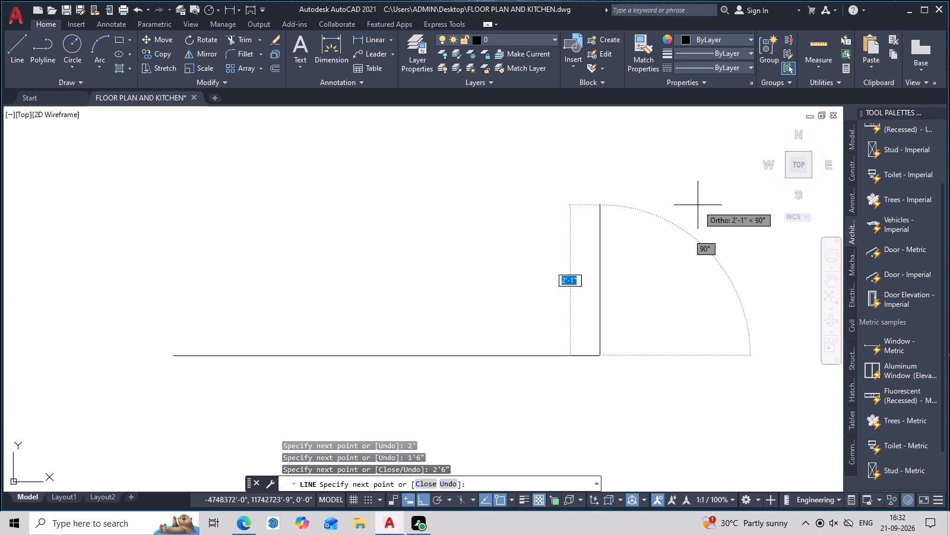
middle_drag(679, 353, 555, 351)
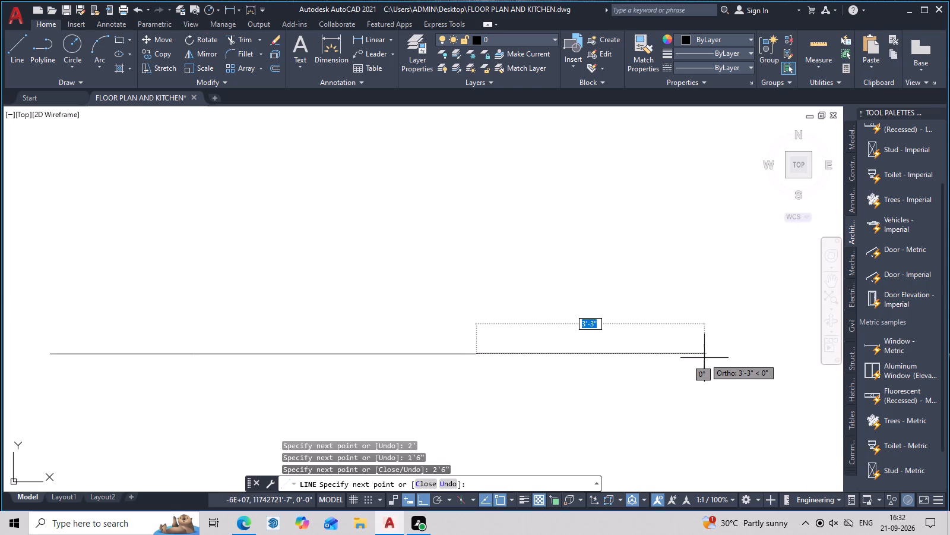
key(8)
key(space)
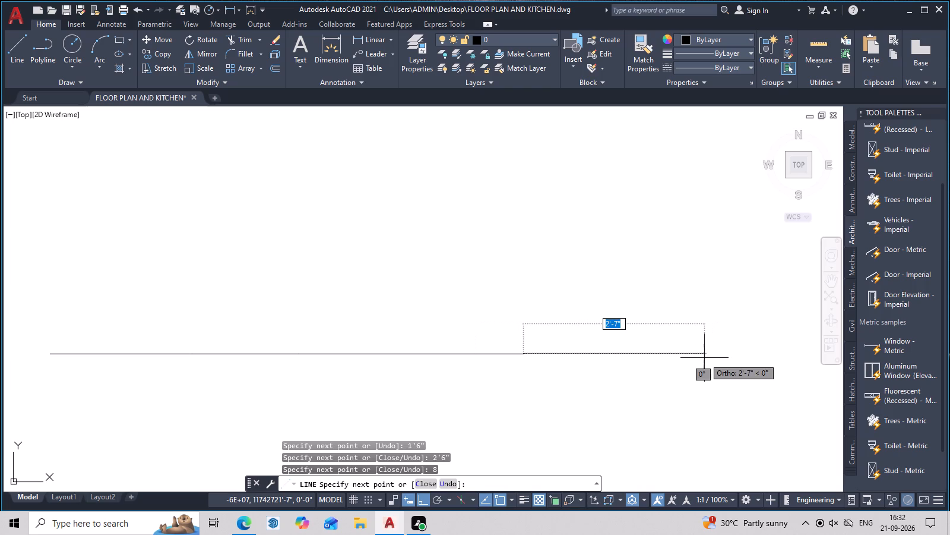
Continue the horizontal base line chain in the same direction with 1'8" and 1'6" segments.
middle_drag(704, 358, 541, 365)
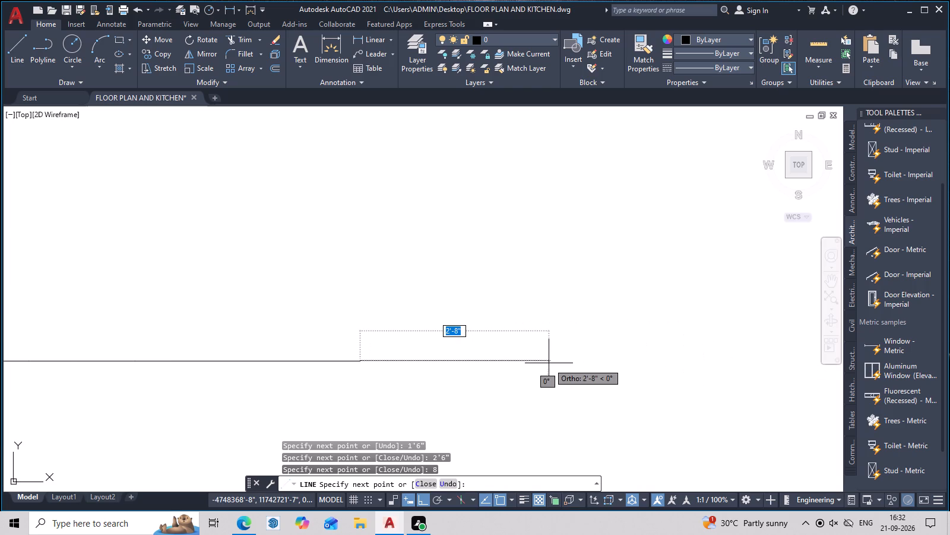
text(1'8)
text(")
key(space)
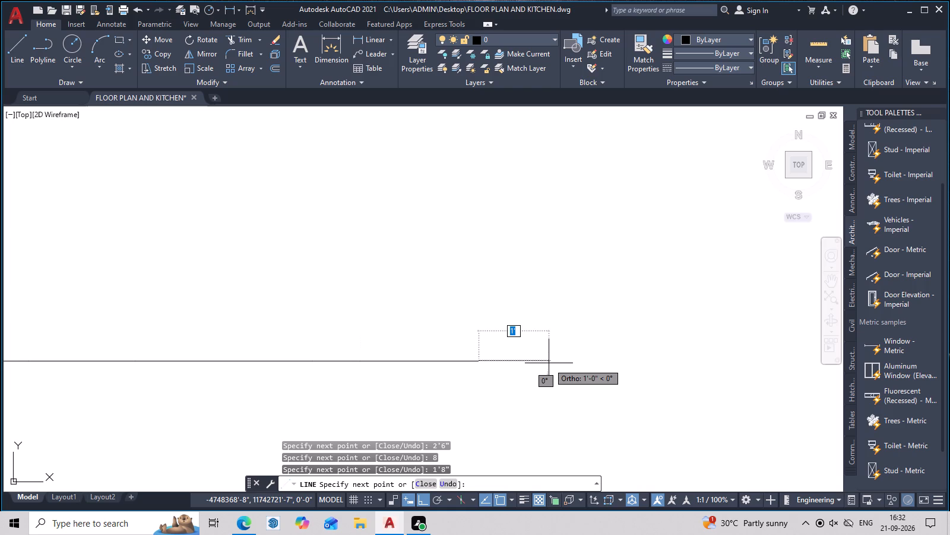
text(1'6)
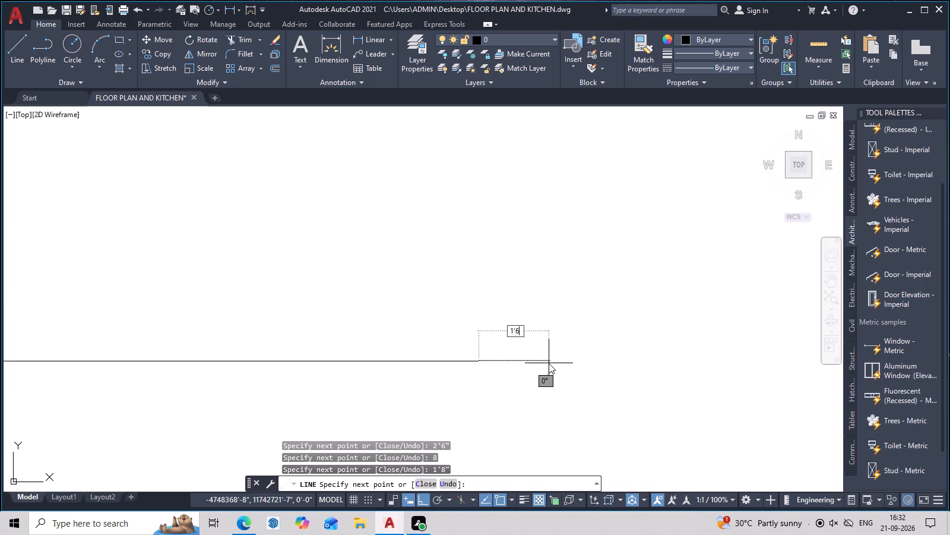
key(shift+quotedbl)
key(space)
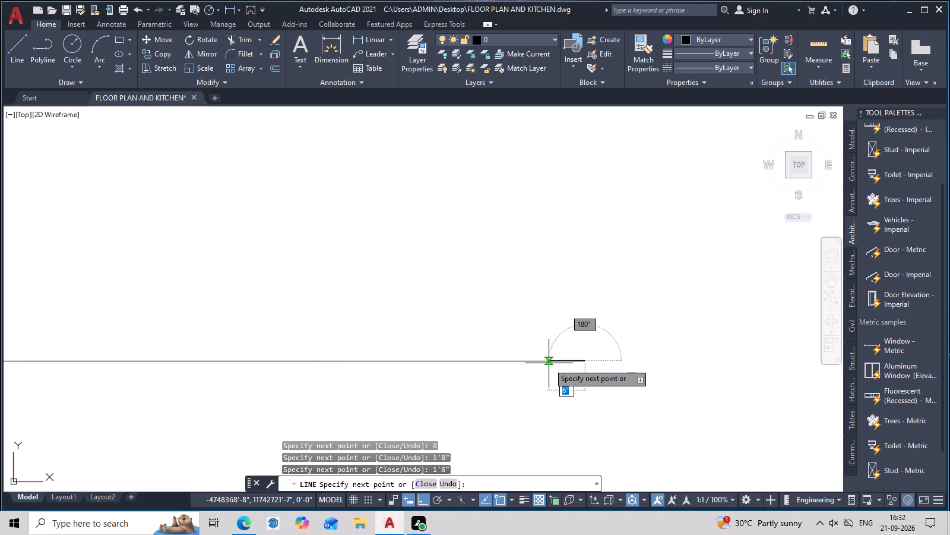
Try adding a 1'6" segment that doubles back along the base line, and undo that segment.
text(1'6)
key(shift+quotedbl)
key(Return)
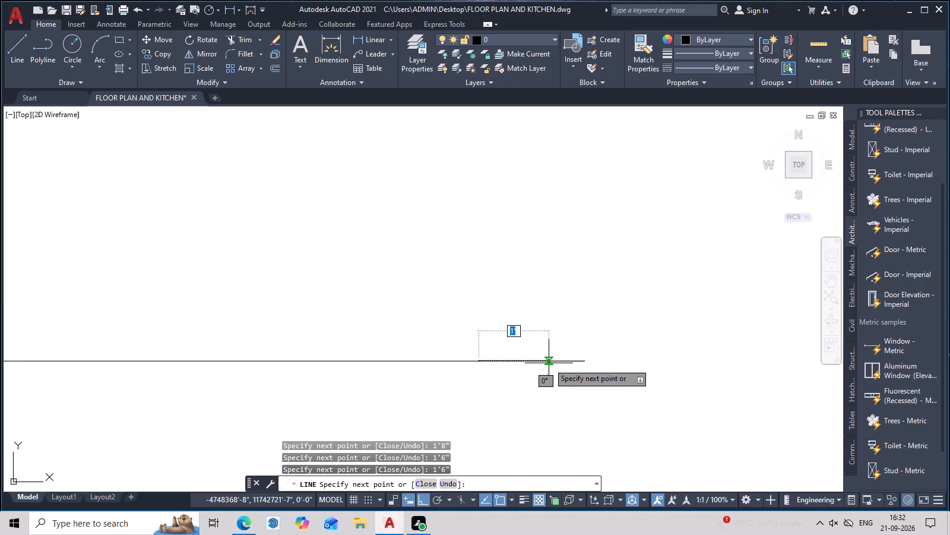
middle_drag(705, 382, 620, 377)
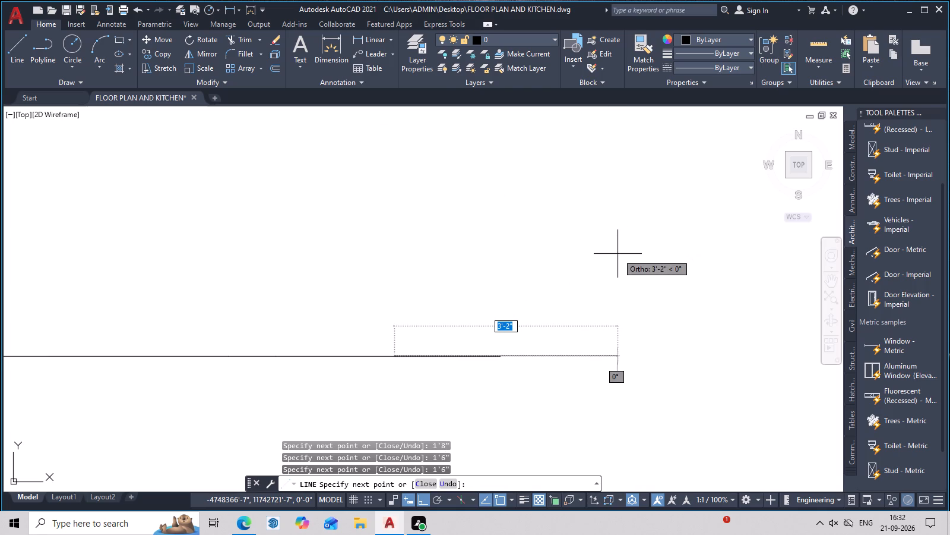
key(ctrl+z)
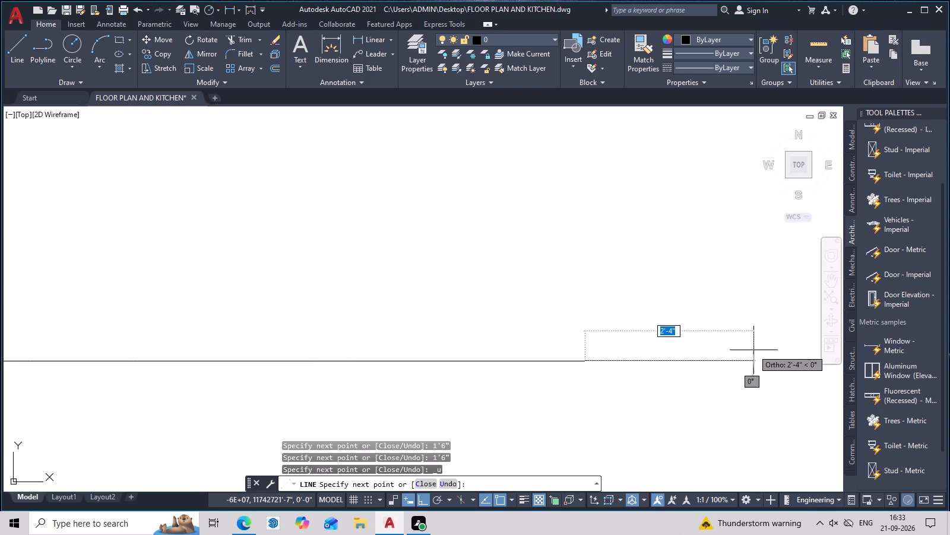
Extend the base line onward with a 1'6" segment and a final 3" segment, and end the Line command.
middle_drag(752, 353, 676, 354)
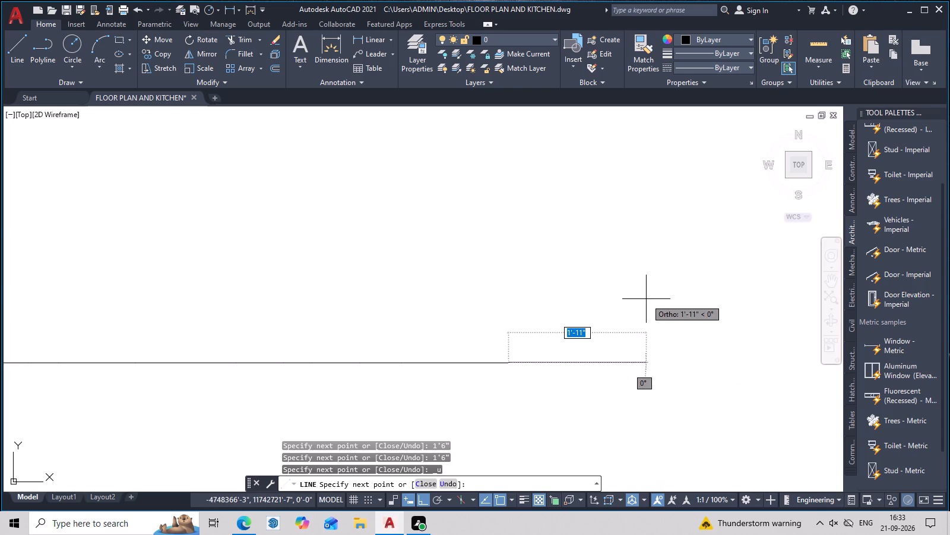
text(1'6")
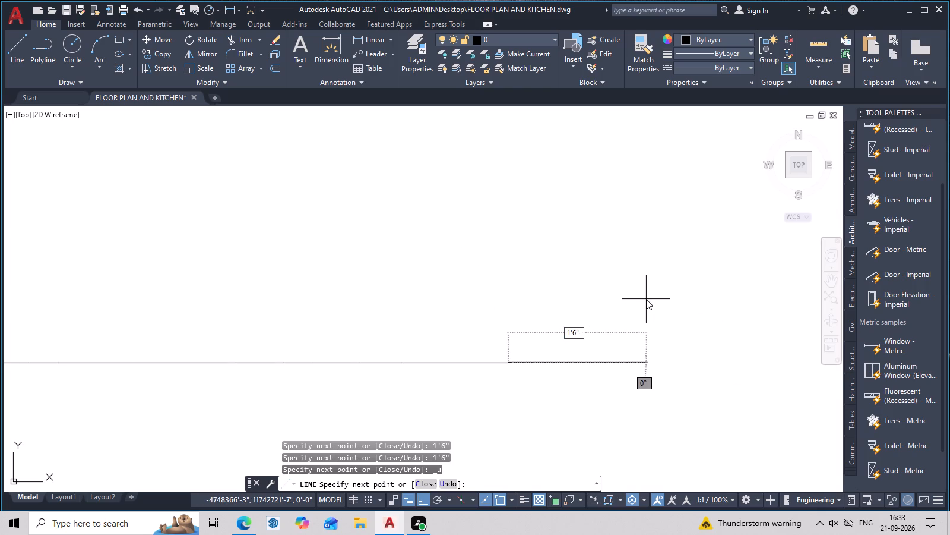
key(Return)
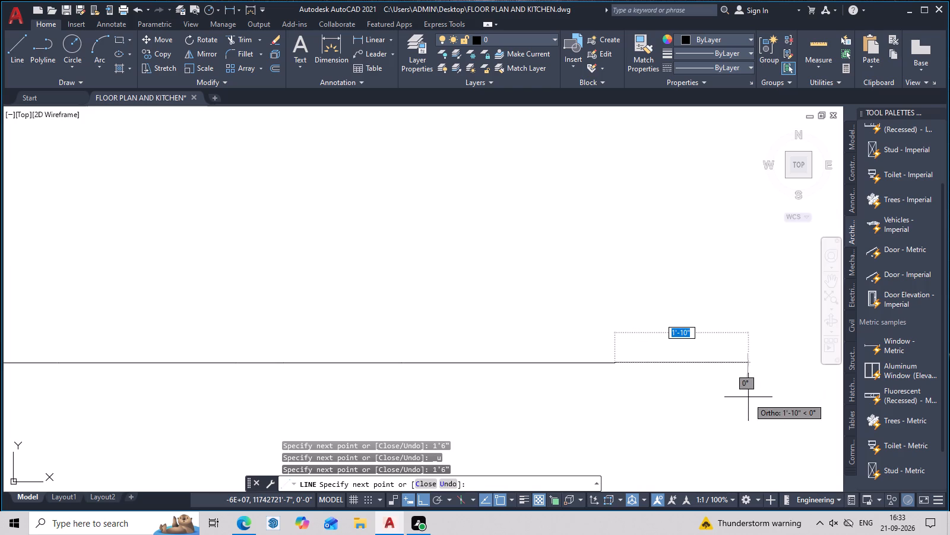
key(3)
key(Return)
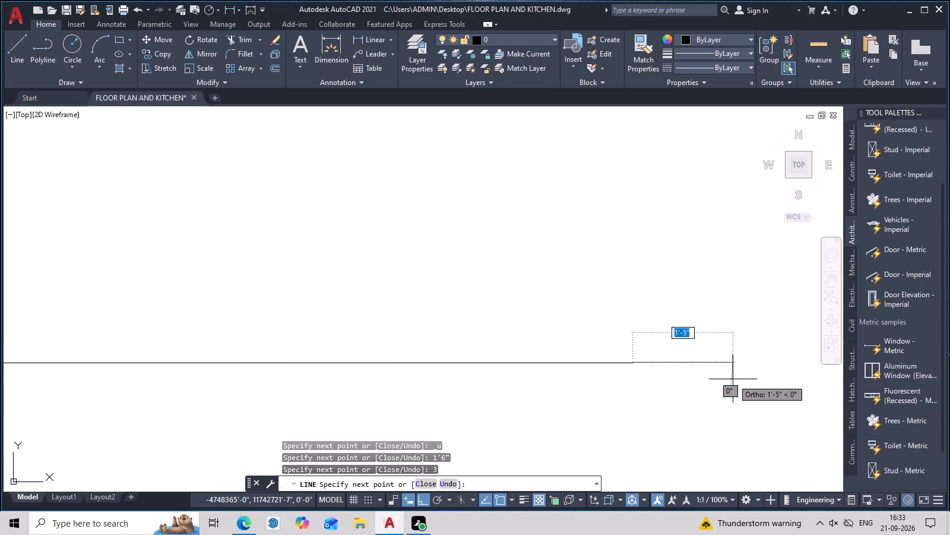
scroll(688, 166, down, 3)
middle_drag(693, 188, 711, 241)
key(Escape)
Start a new line at the base line's left end and draw it 2'9" vertically upward.
middle_drag(570, 254, 486, 260)
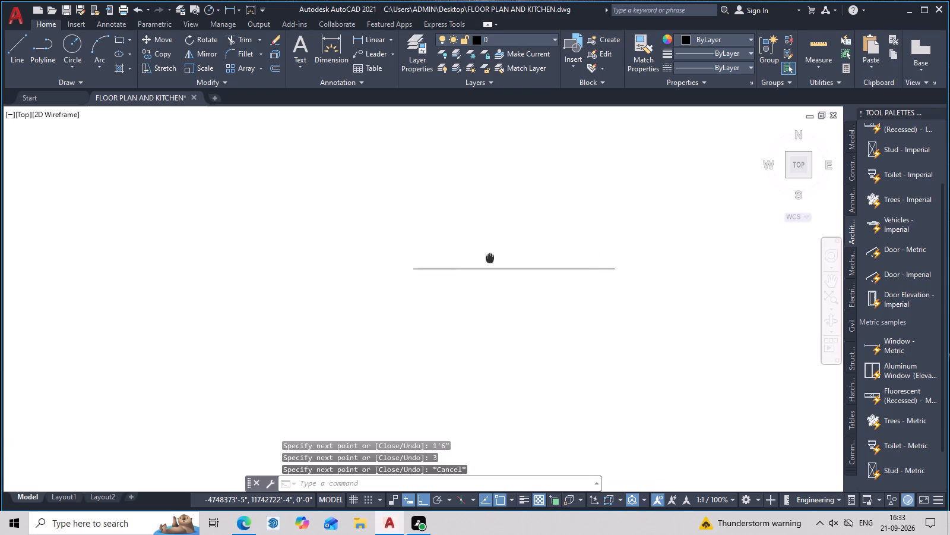
middle_drag(486, 260, 481, 263)
scroll(477, 277, up, 1)
key(l)
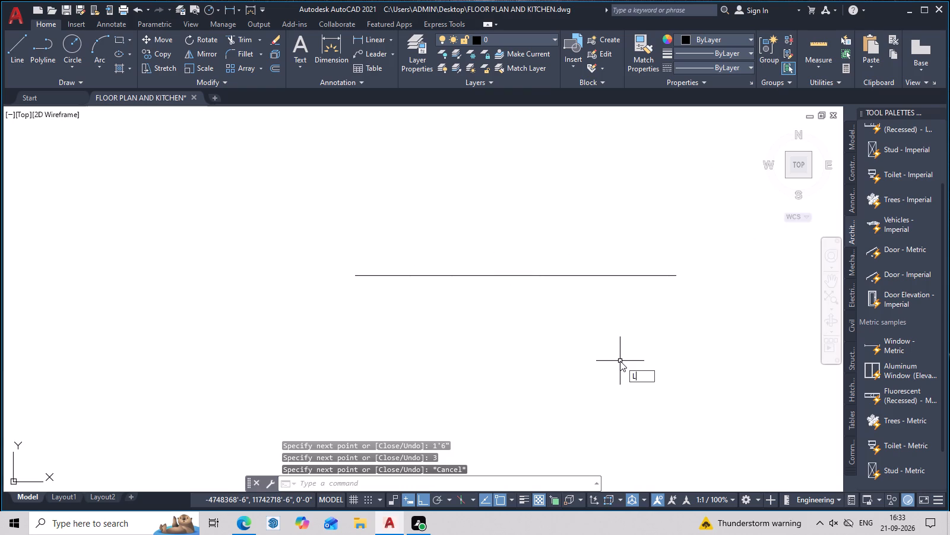
key(space)
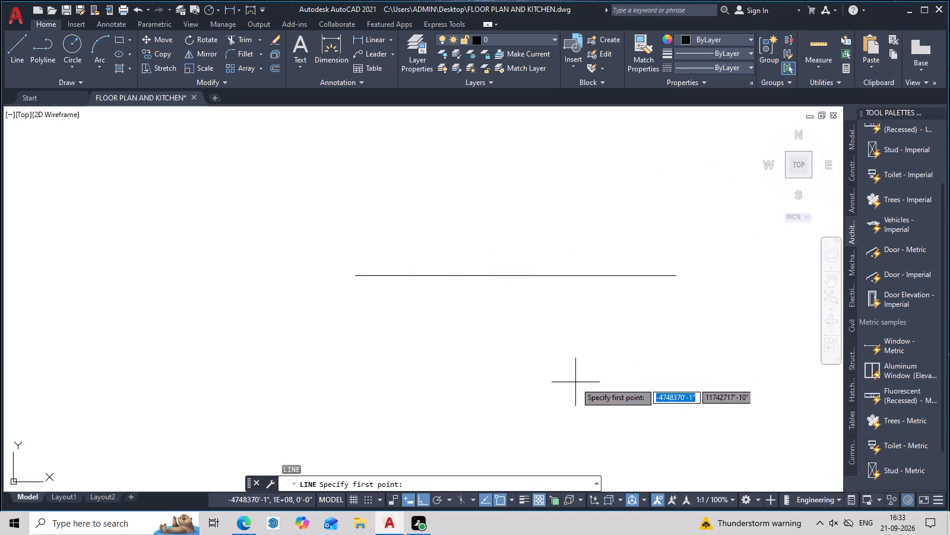
click(355, 275)
text(2'9")
key(Return)
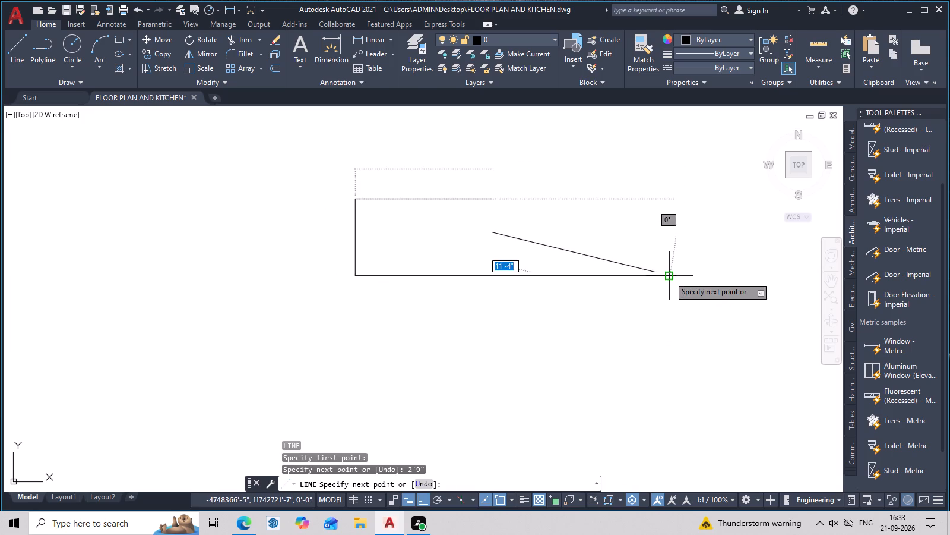
Run the line horizontally until level with the base line's right end, and drop it to that end to close the rectangle.
scroll(679, 273, up, 4)
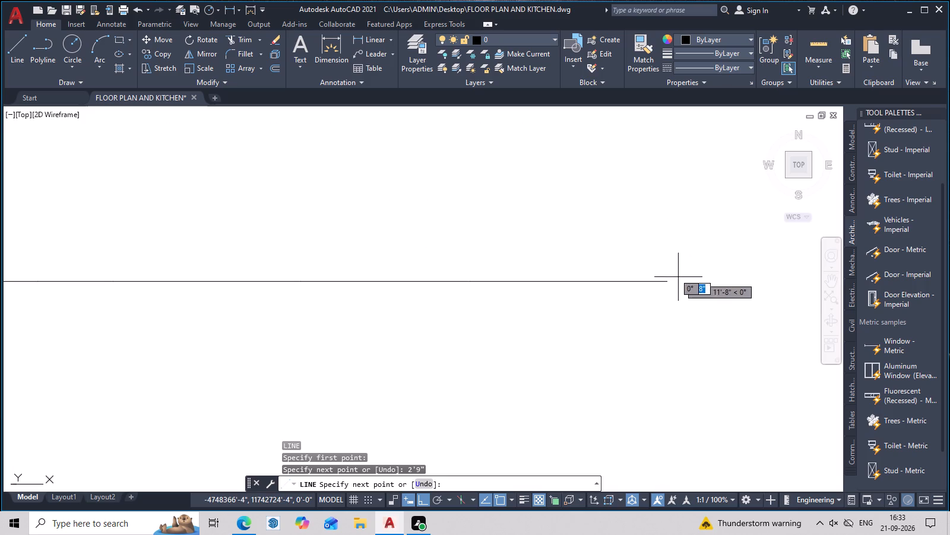
scroll(666, 279, up, 4)
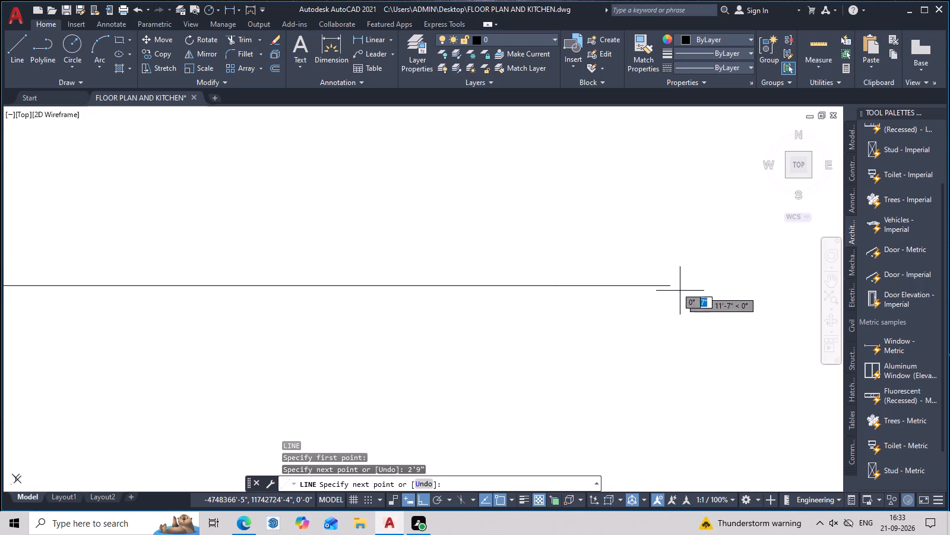
middle_drag(676, 291, 667, 351)
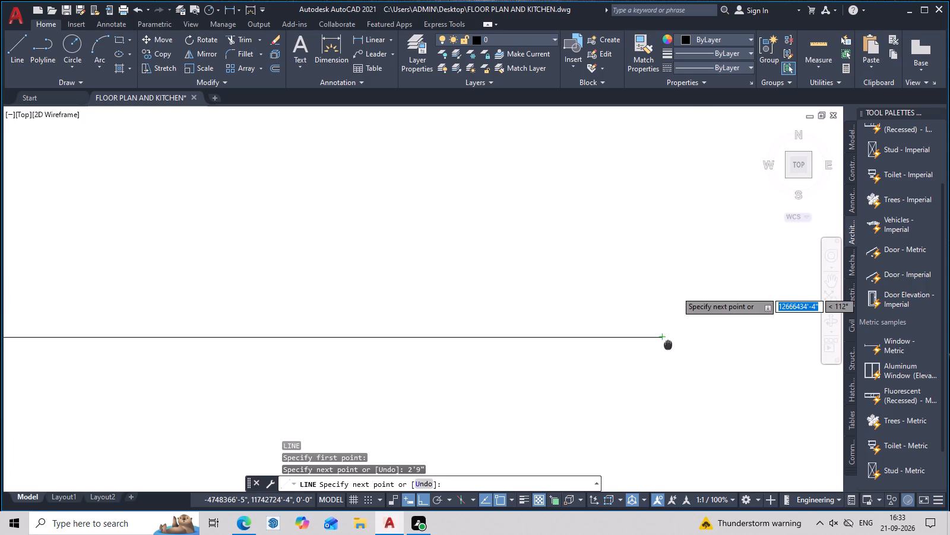
middle_drag(667, 351, 665, 382)
scroll(662, 237, down, 4)
middle_drag(662, 238, 657, 394)
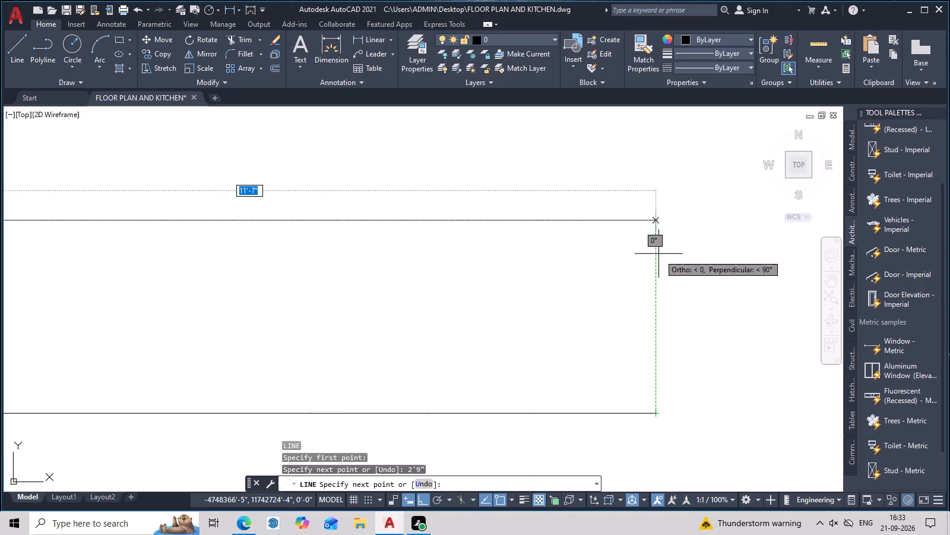
click(657, 222)
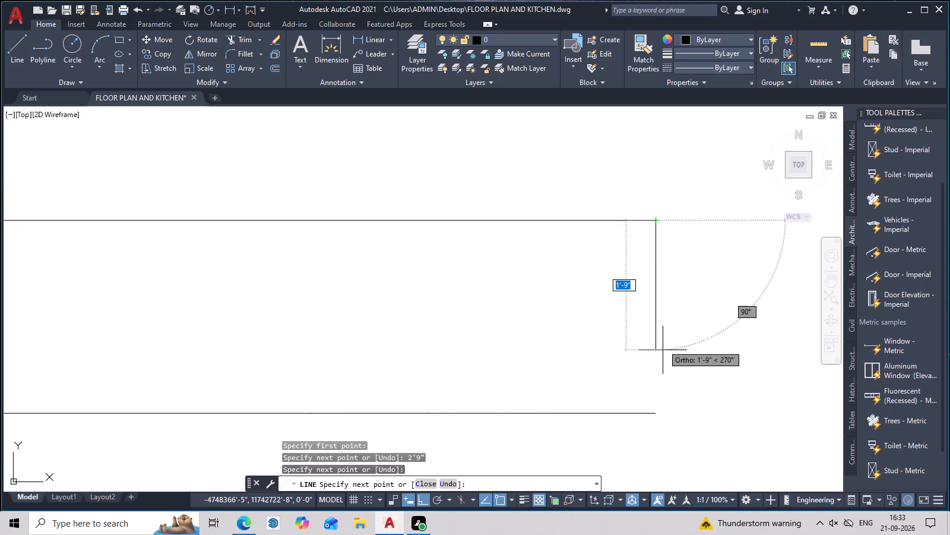
click(655, 412)
key(Escape)
scroll(676, 407, down, 2)
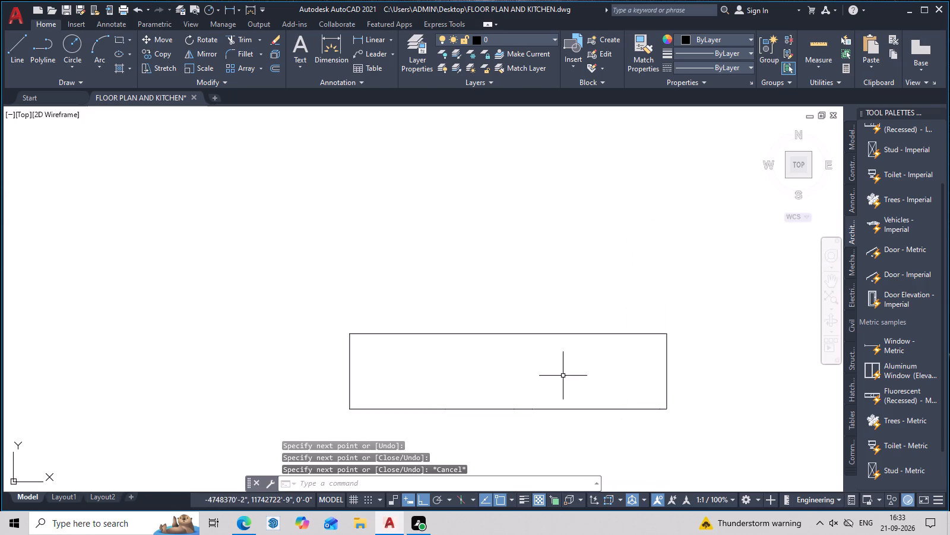
Draw a vertical divider from the joint of the 2' and 1'6" base segments up to the rectangle's top edge.
middle_drag(581, 372, 706, 330)
middle_drag(695, 344, 638, 341)
key(l)
key(space)
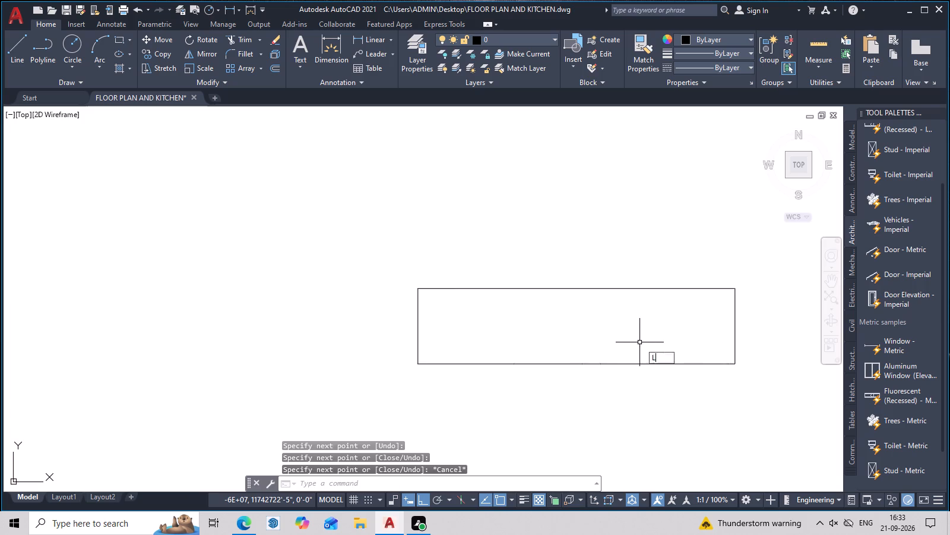
click(472, 367)
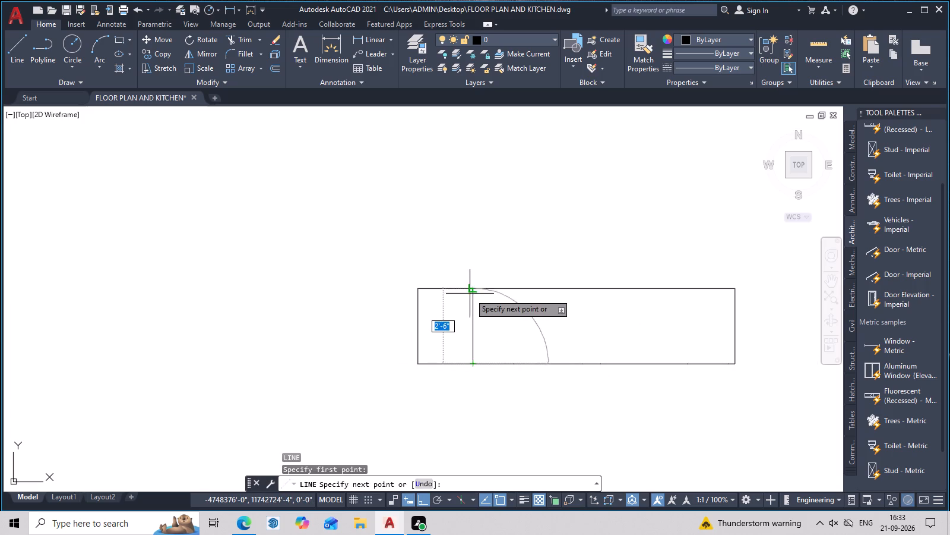
click(471, 289)
middle_drag(509, 336, 441, 333)
key(space)
Draw a second vertical divider from the joint of the 1'6" and 2'6" base segments up to the top edge.
key(space)
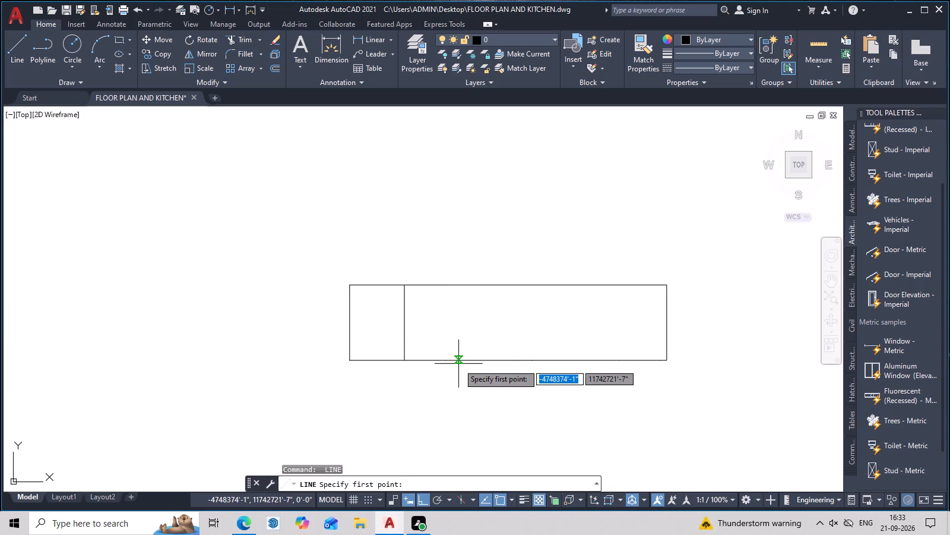
scroll(417, 359, up, 3)
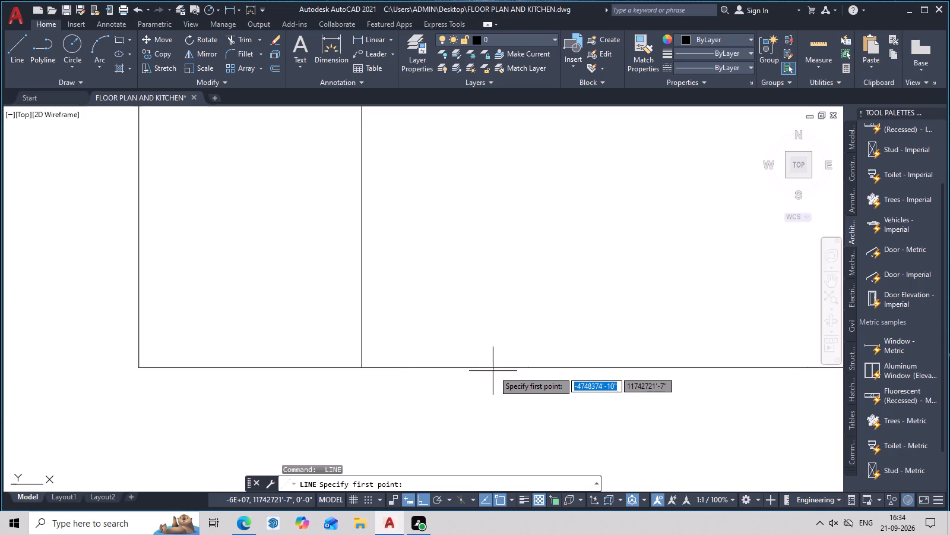
click(528, 370)
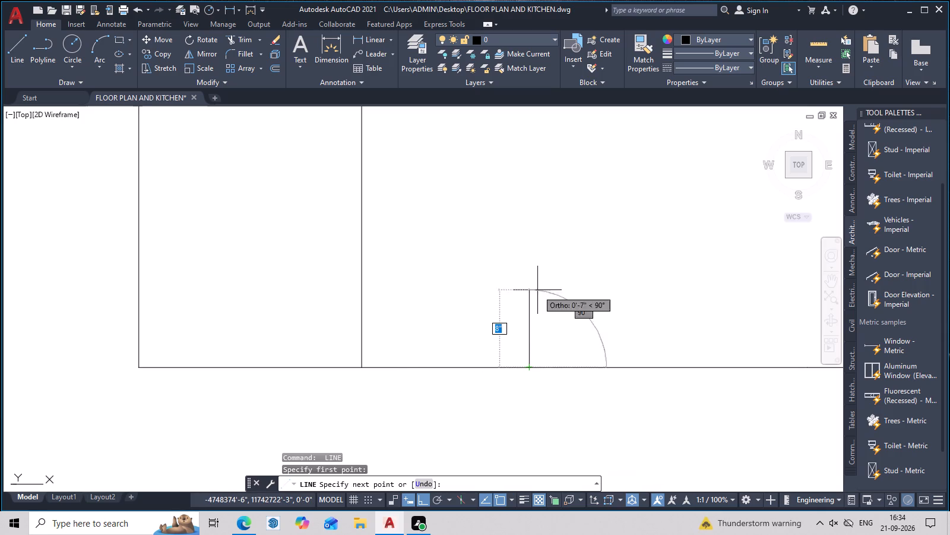
scroll(537, 259, down, 3)
middle_drag(535, 276, 526, 353)
click(526, 289)
key(space)
Draw a third vertical divider from the joint of the 2'6" and 8" base segments up to the top edge.
middle_drag(546, 349, 452, 344)
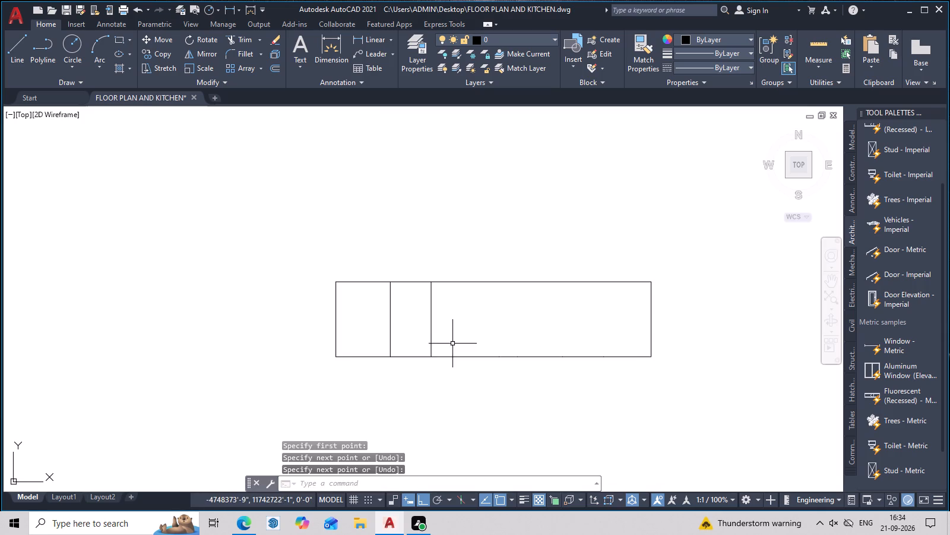
key(space)
scroll(452, 361, up, 2)
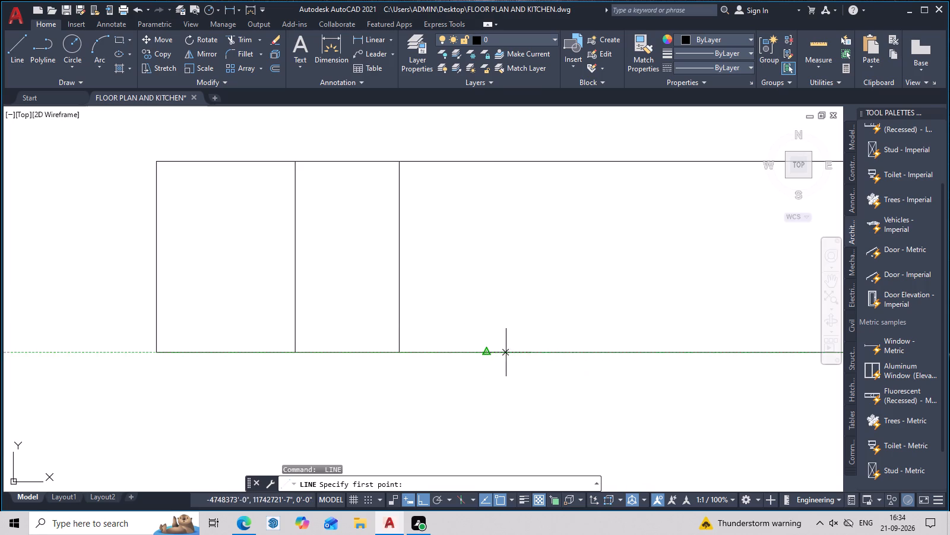
click(576, 353)
middle_drag(596, 230, 569, 348)
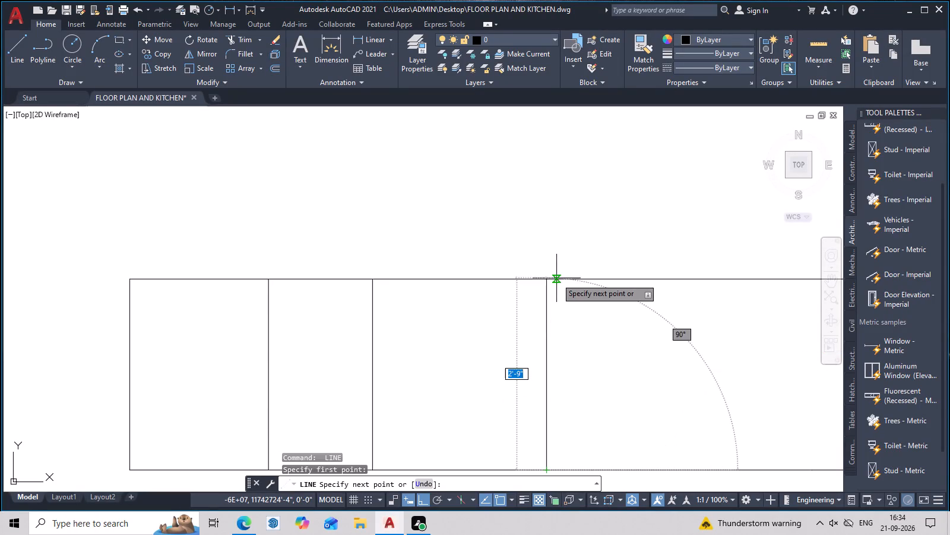
click(548, 279)
scroll(563, 296, down, 3)
middle_drag(585, 334, 524, 273)
key(space)
Draw a fourth vertical divider from the joint of the 8" and 1'8" base segments up to the top edge.
scroll(521, 288, up, 2)
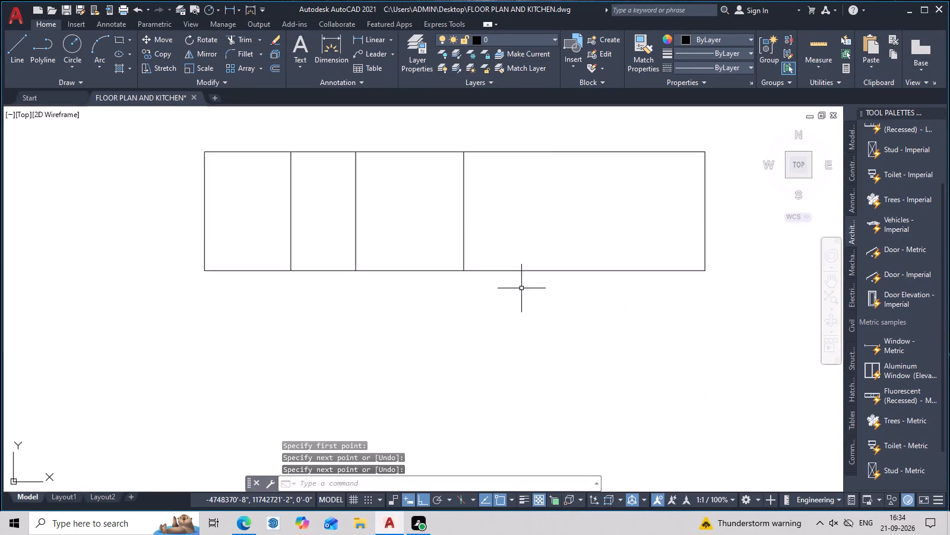
scroll(521, 288, up, 1)
key(space)
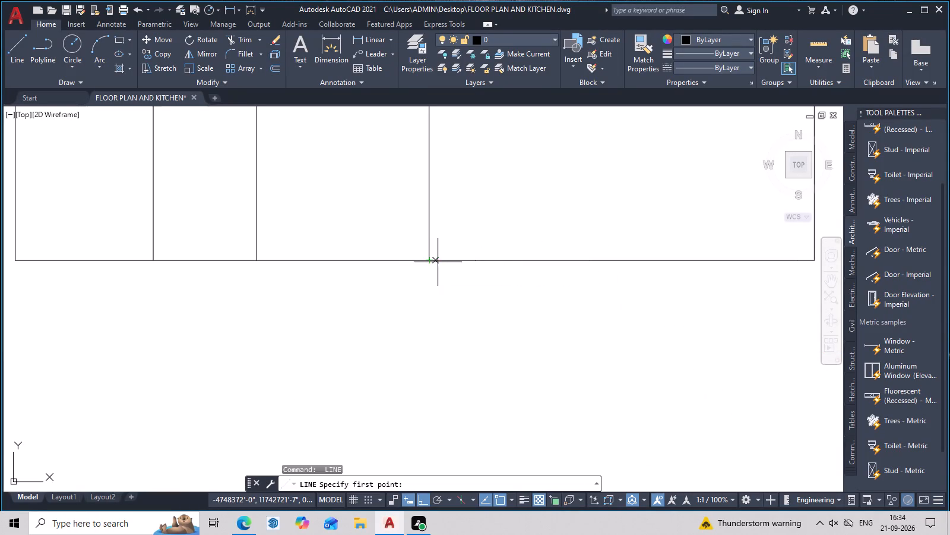
click(479, 262)
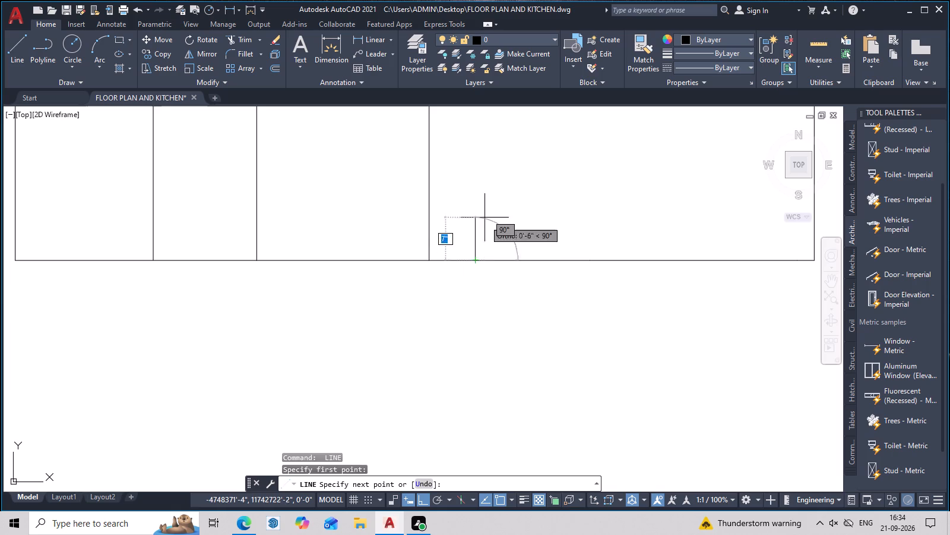
scroll(484, 200, down, 3)
middle_drag(485, 207, 484, 334)
scroll(487, 317, up, 3)
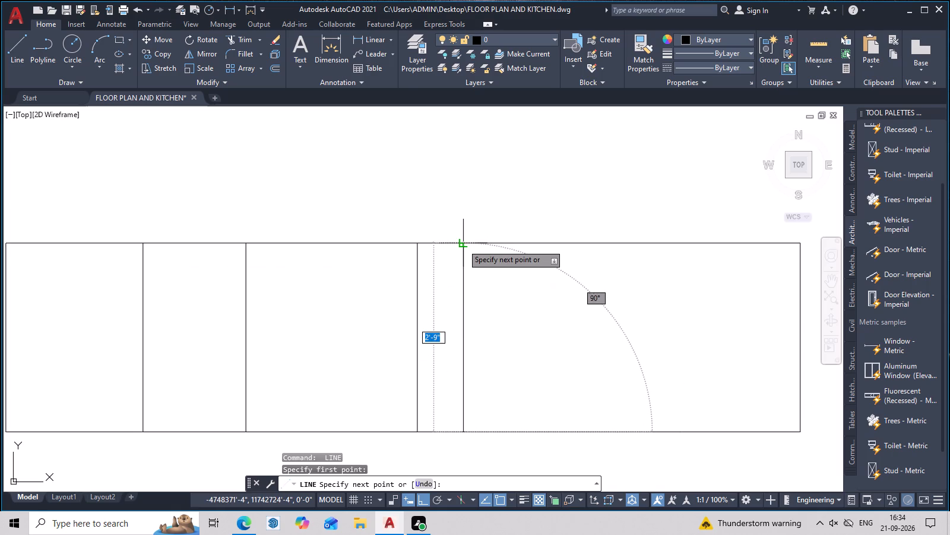
click(463, 244)
scroll(472, 279, down, 3)
middle_drag(482, 320, 483, 282)
key(space)
scroll(481, 281, up, 2)
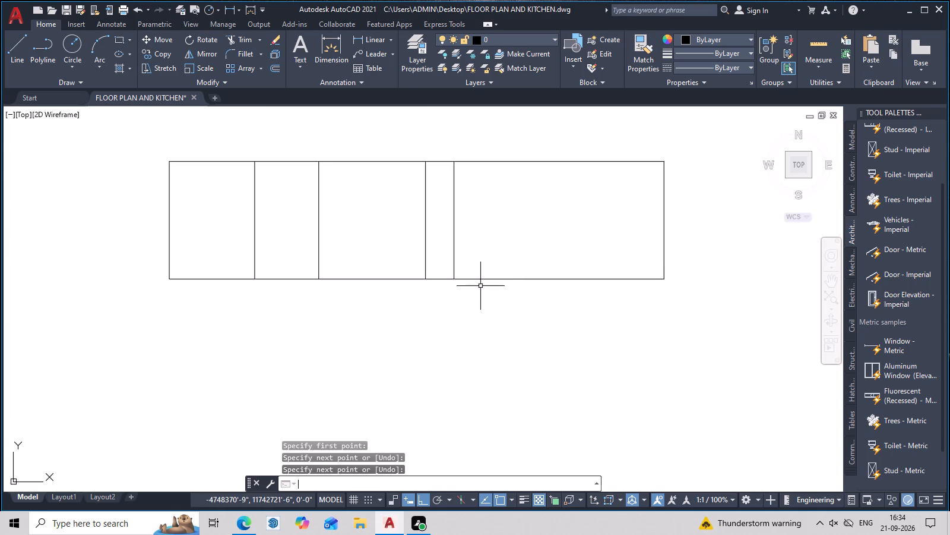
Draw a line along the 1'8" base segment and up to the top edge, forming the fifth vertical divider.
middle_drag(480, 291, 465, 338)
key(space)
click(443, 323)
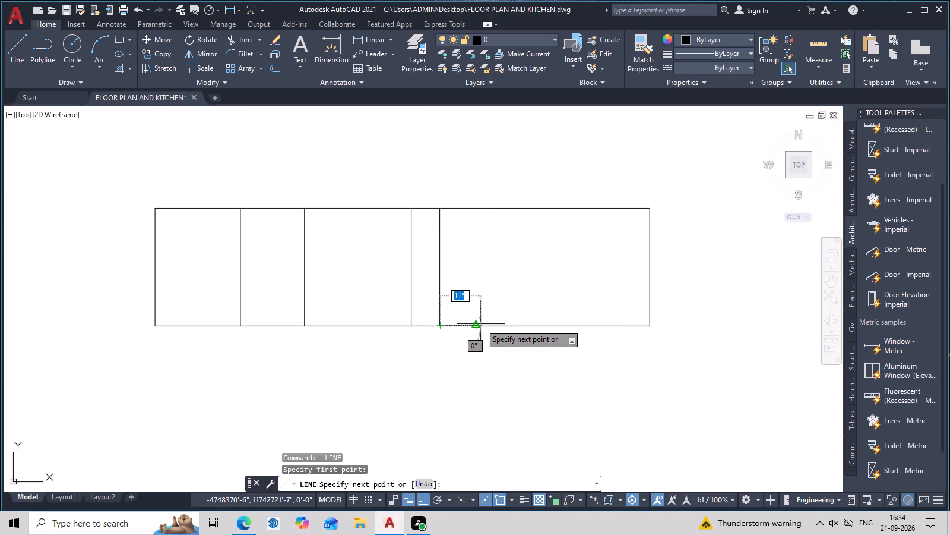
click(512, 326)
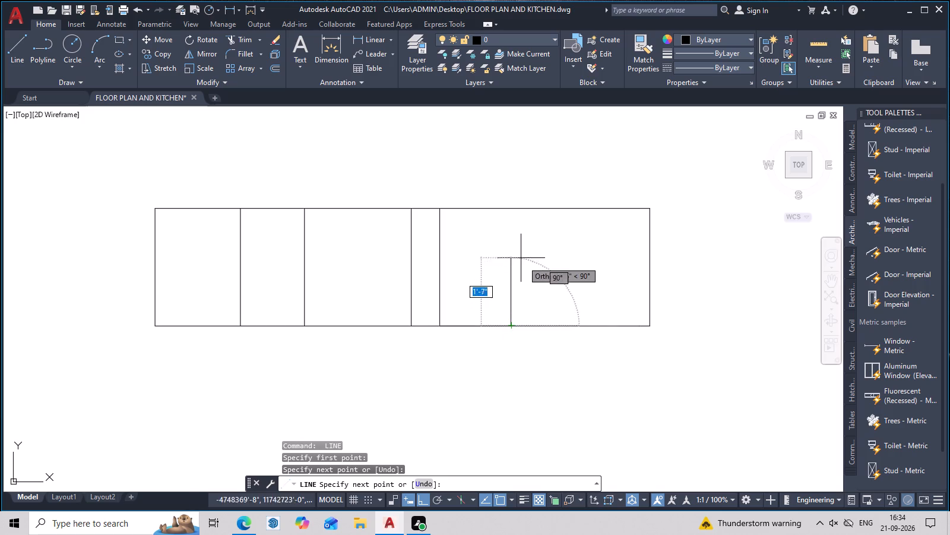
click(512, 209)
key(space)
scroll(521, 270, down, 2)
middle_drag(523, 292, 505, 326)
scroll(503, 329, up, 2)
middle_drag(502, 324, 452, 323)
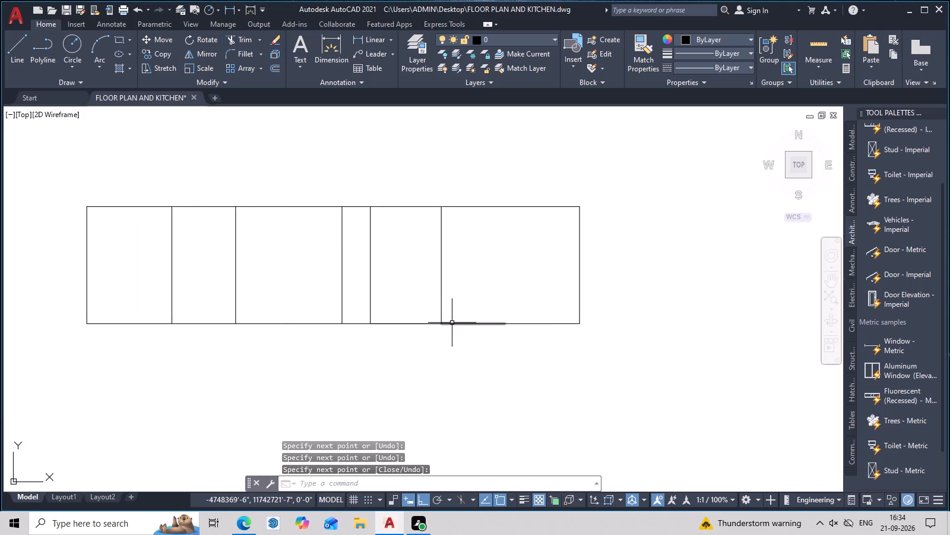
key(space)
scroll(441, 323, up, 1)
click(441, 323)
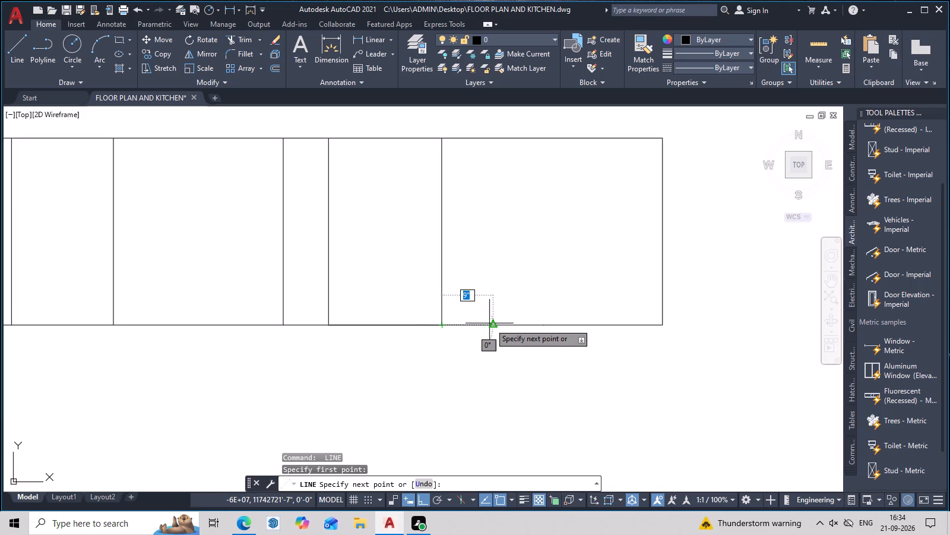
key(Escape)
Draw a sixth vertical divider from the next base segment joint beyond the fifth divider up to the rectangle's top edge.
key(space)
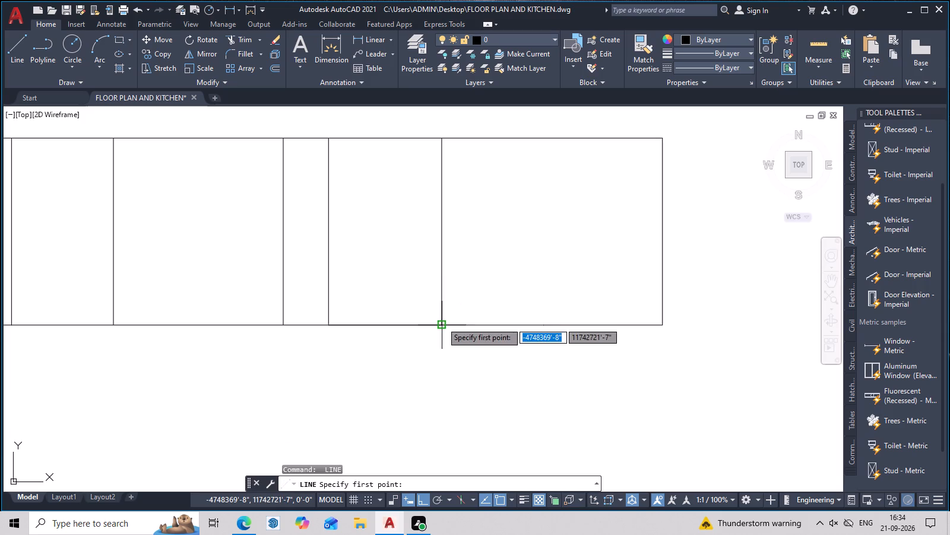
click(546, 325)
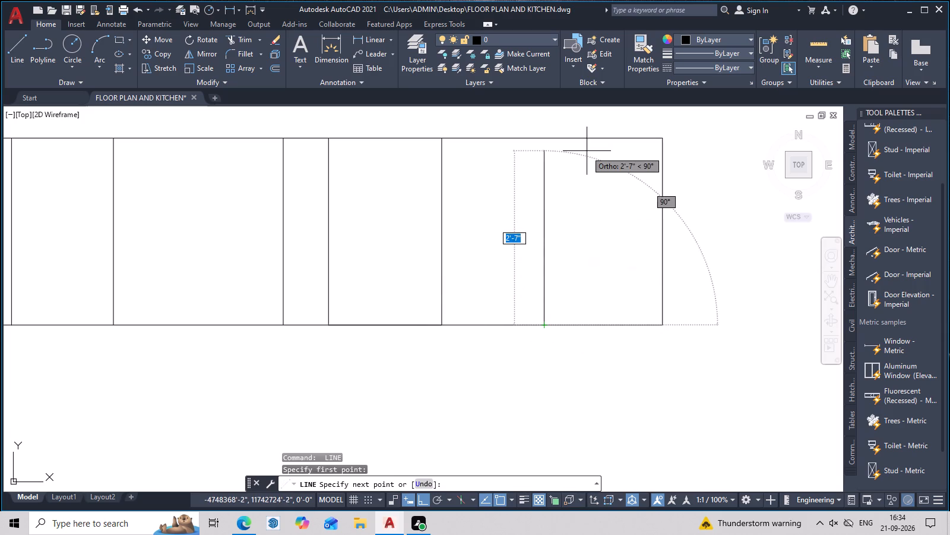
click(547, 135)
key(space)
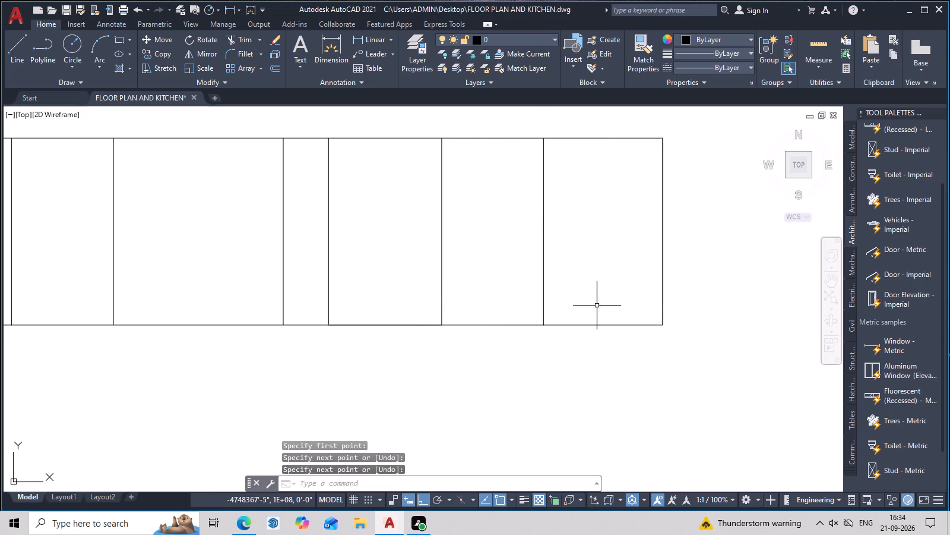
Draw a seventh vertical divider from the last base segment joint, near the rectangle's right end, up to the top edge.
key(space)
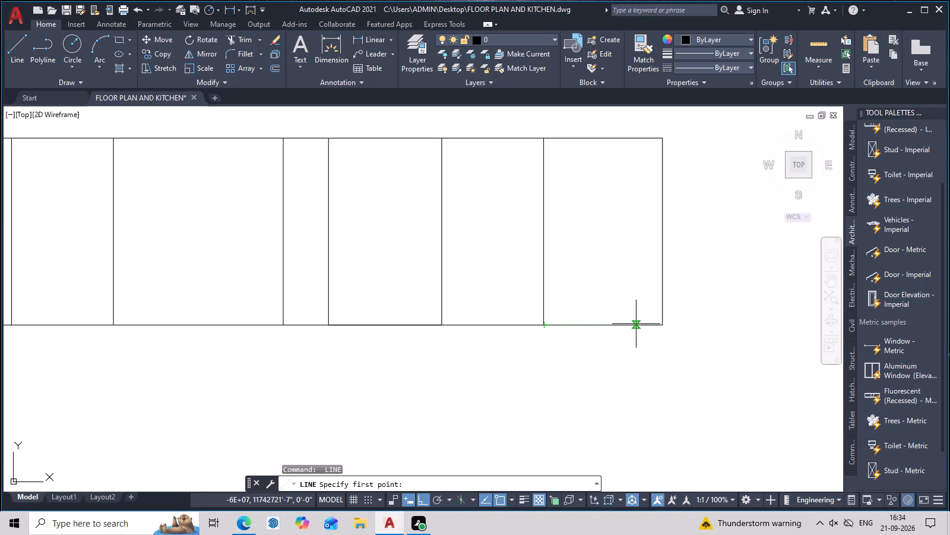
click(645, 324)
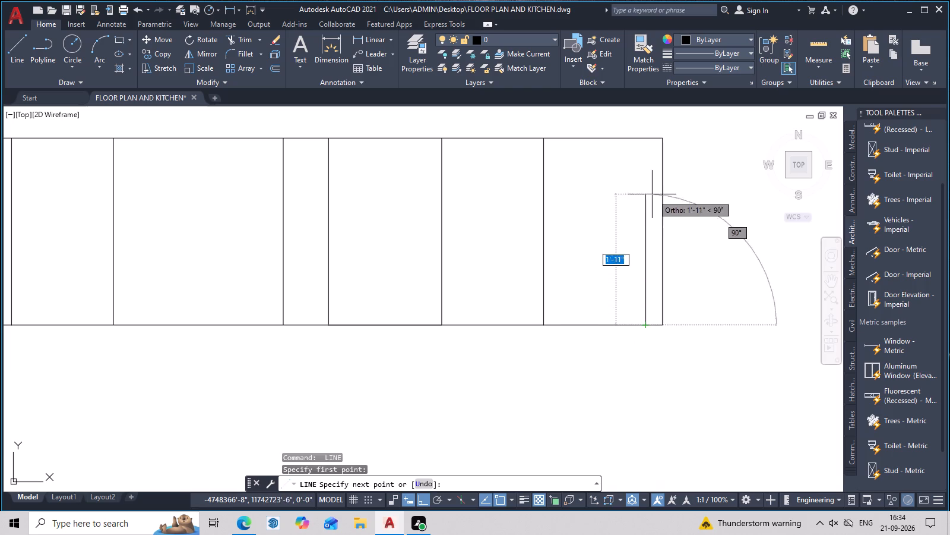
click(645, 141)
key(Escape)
Quick-measure the first bay at the left end of the divided rectangle.
scroll(566, 275, down, 3)
middle_drag(560, 287, 593, 309)
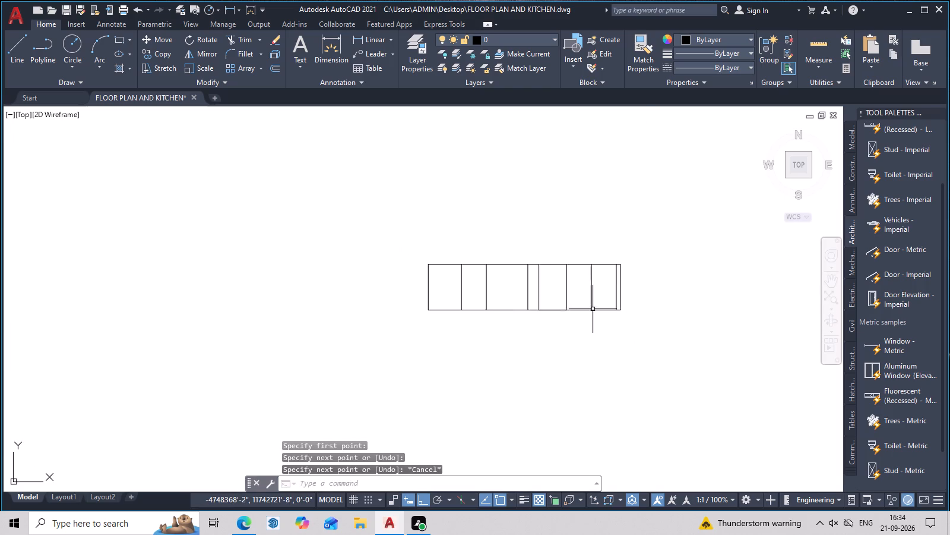
scroll(592, 310, up, 1)
middle_drag(582, 315, 660, 311)
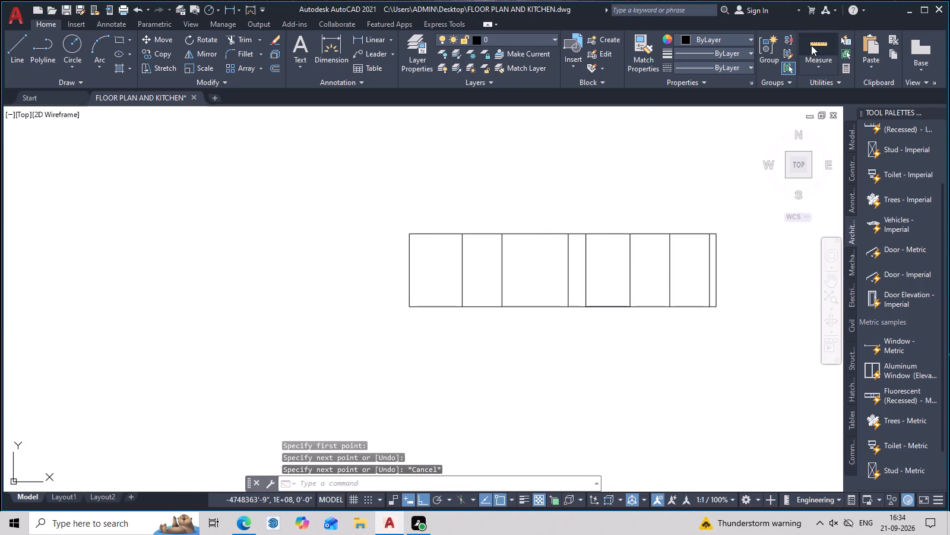
click(817, 42)
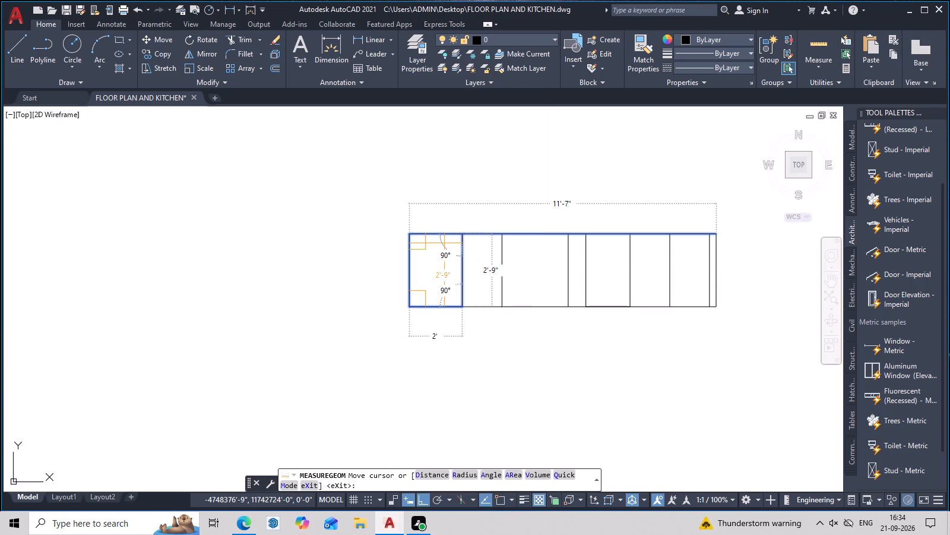
scroll(444, 238, up, 4)
scroll(427, 298, down, 3)
middle_drag(429, 298, 437, 233)
scroll(435, 249, up, 2)
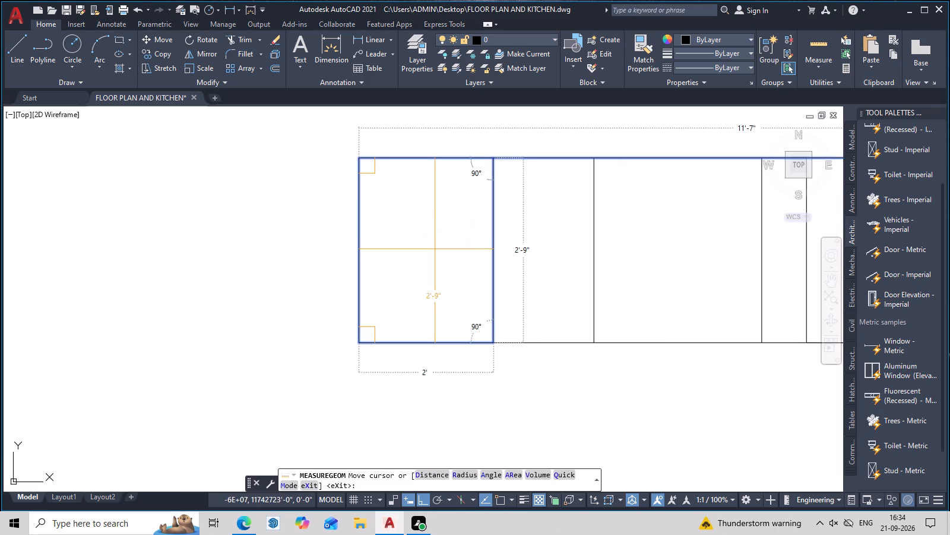
scroll(437, 267, down, 2)
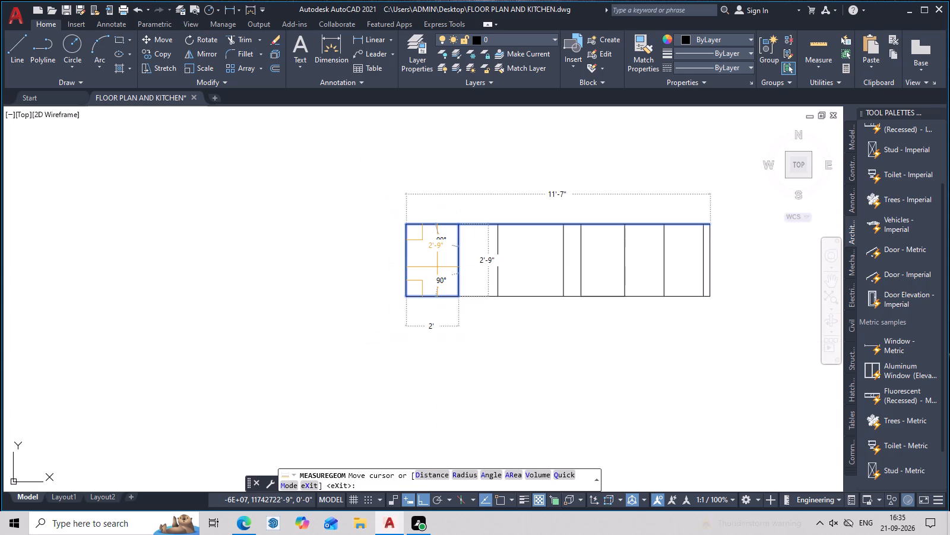
scroll(437, 275, up, 3)
scroll(425, 210, down, 3)
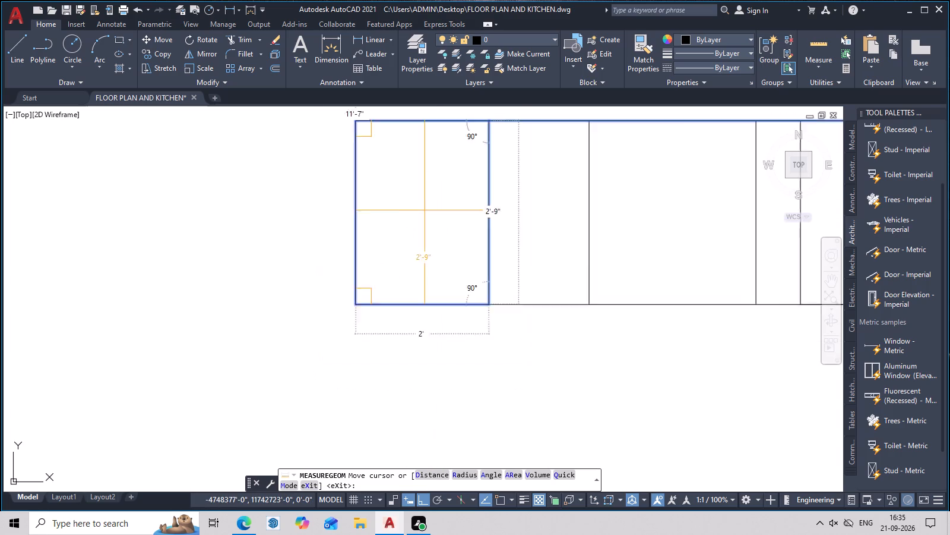
middle_drag(425, 210, 420, 267)
scroll(420, 265, up, 2)
key(Escape)
Erase the entire divided rectangle, including all its vertical dividers and base segments.
scroll(437, 267, down, 3)
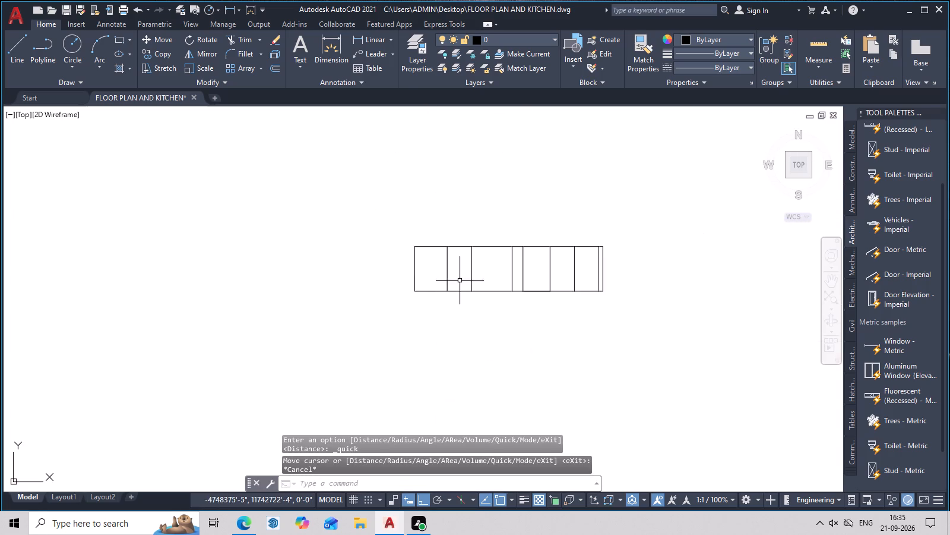
middle_drag(468, 284, 411, 284)
drag(588, 212, 292, 331)
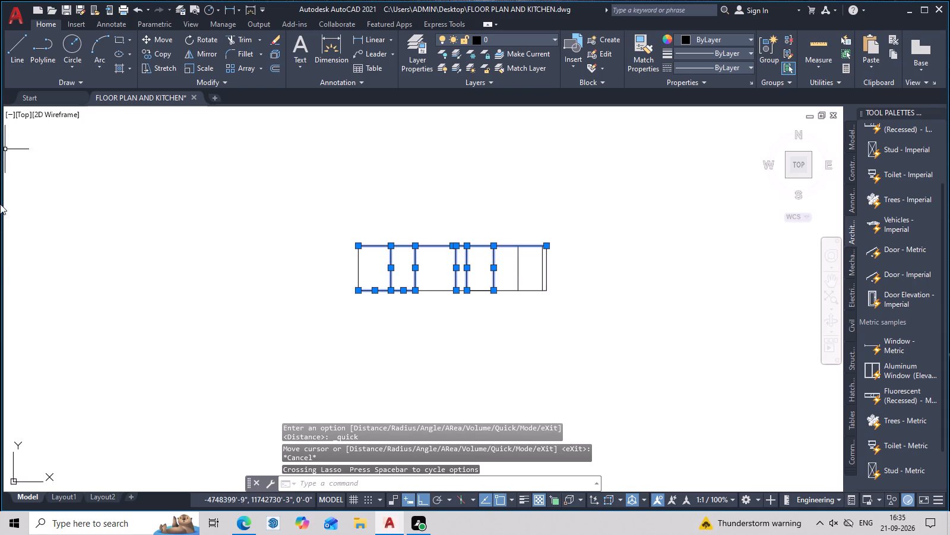
drag(588, 217, 444, 371)
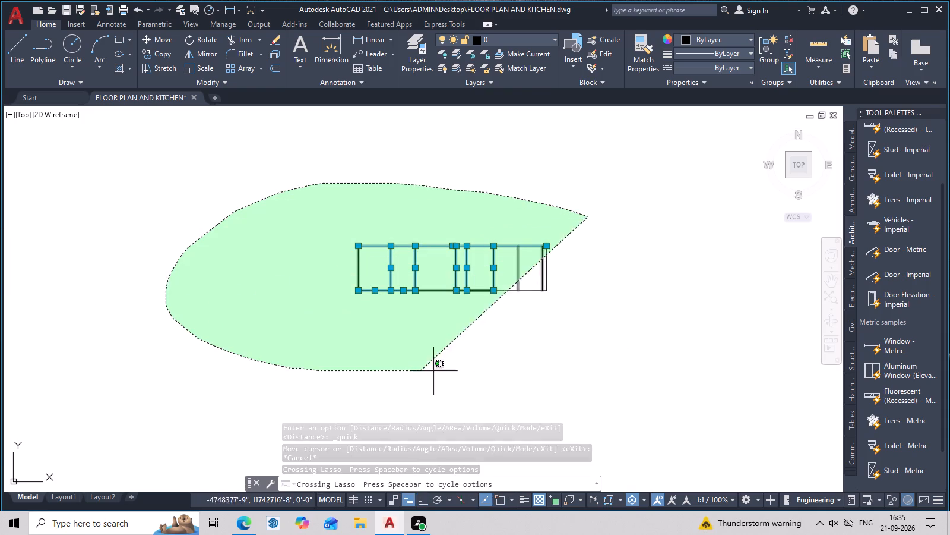
drag(444, 371, 574, 354)
key(Delete)
Draw a new 2'9" vertical line upward in the empty drawing area.
middle_drag(289, 373, 416, 379)
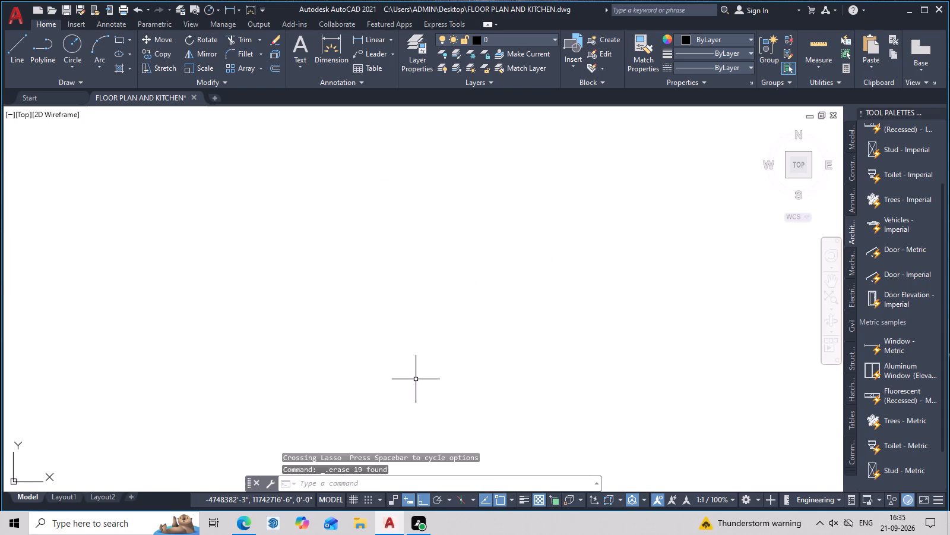
key(semicolon)
key(Escape)
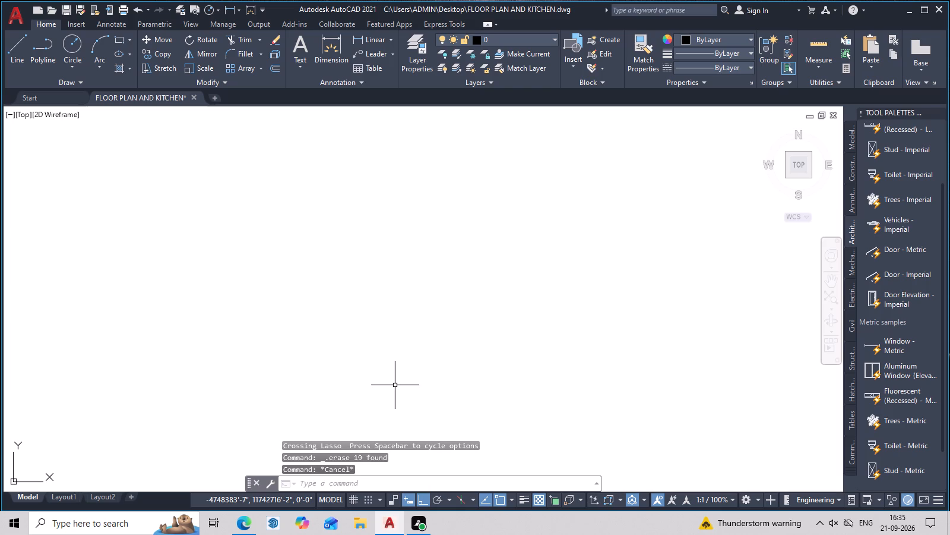
key(l)
key(space)
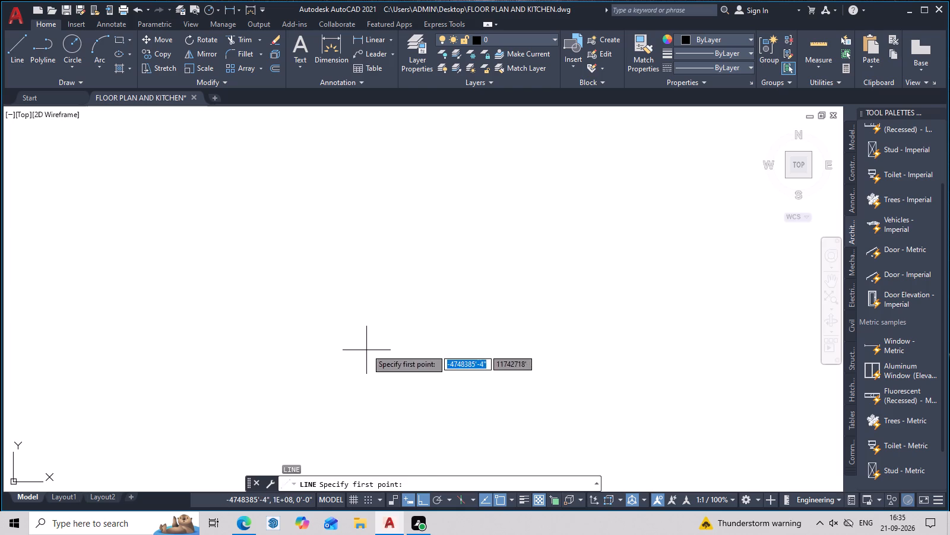
click(361, 345)
text(2')
key(9)
key(shift+quotedbl)
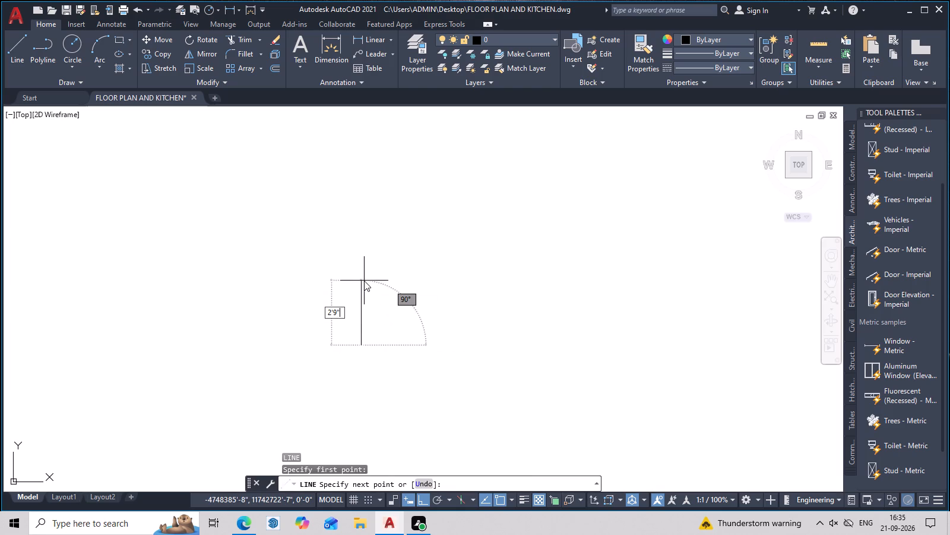
key(Return)
key(Escape)
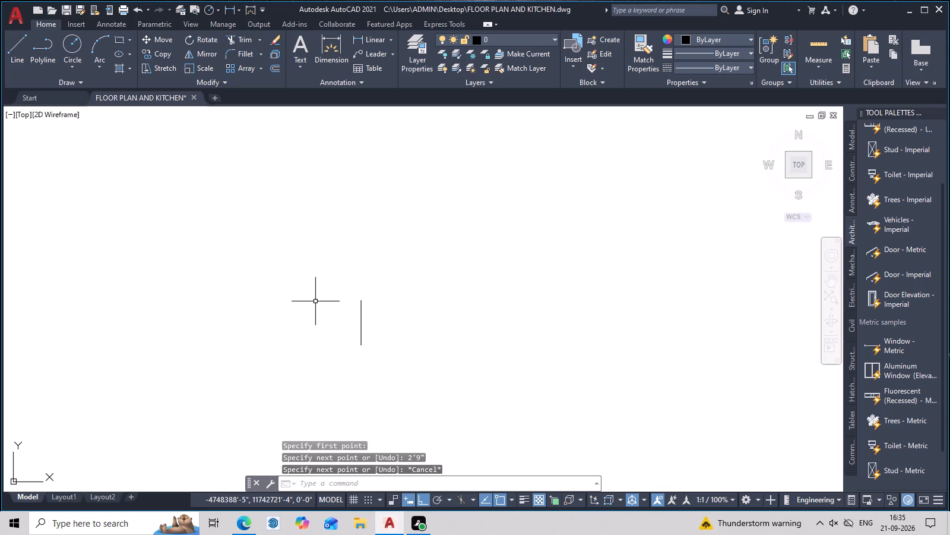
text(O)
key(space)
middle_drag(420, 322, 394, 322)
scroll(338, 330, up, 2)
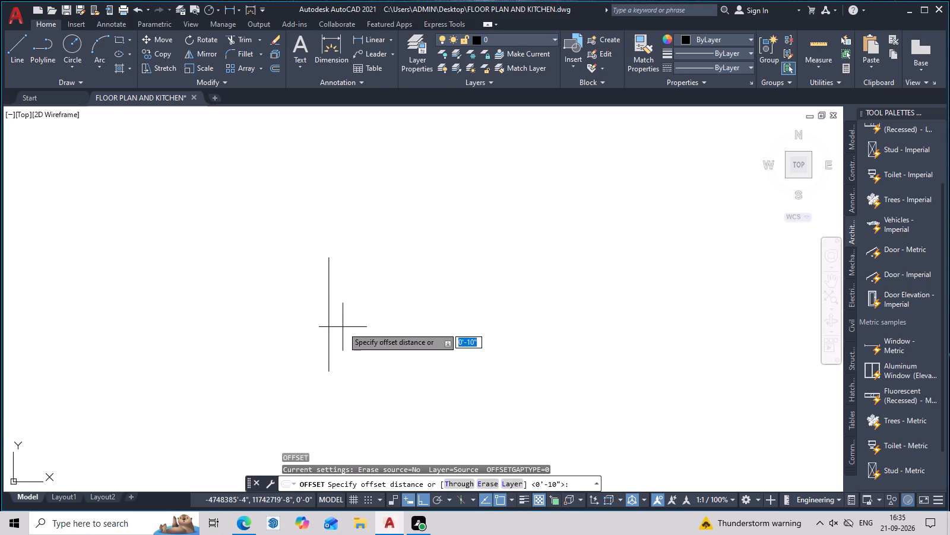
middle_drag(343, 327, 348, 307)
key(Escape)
Place a horizontal construction line through the lower endpoint of the 2'9" vertical line.
text(XL)
key(space)
text(H)
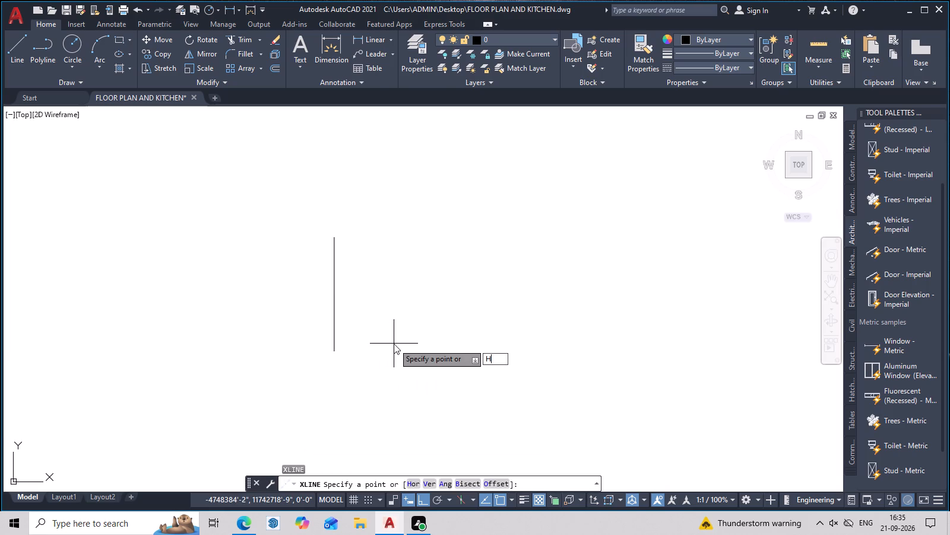
key(space)
click(332, 352)
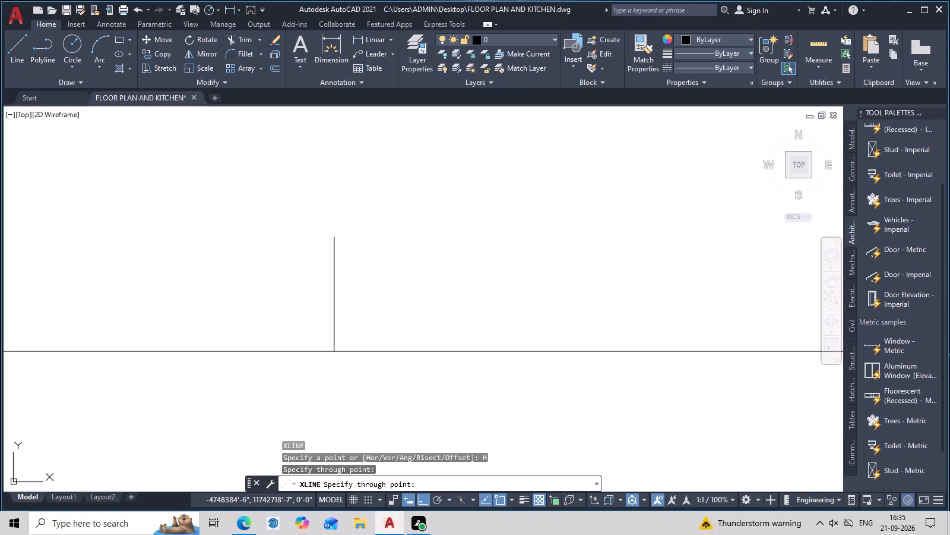
key(Escape)
Offset the 2'9" vertical line 2' to its right.
text(O)
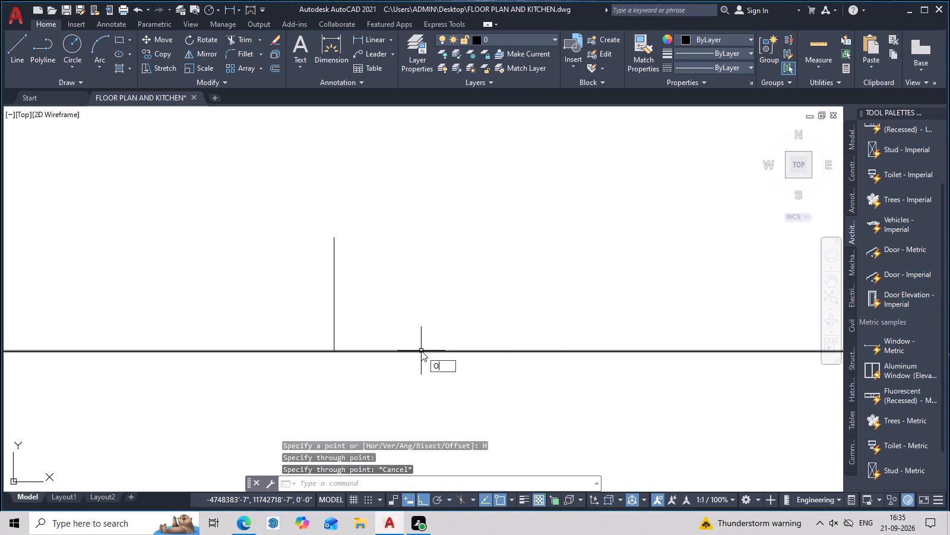
key(space)
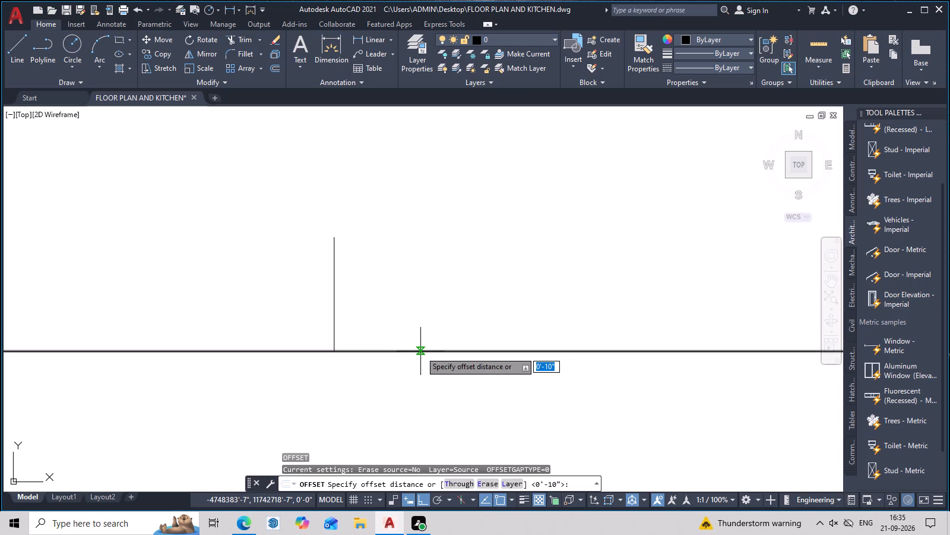
text(2')
key(space)
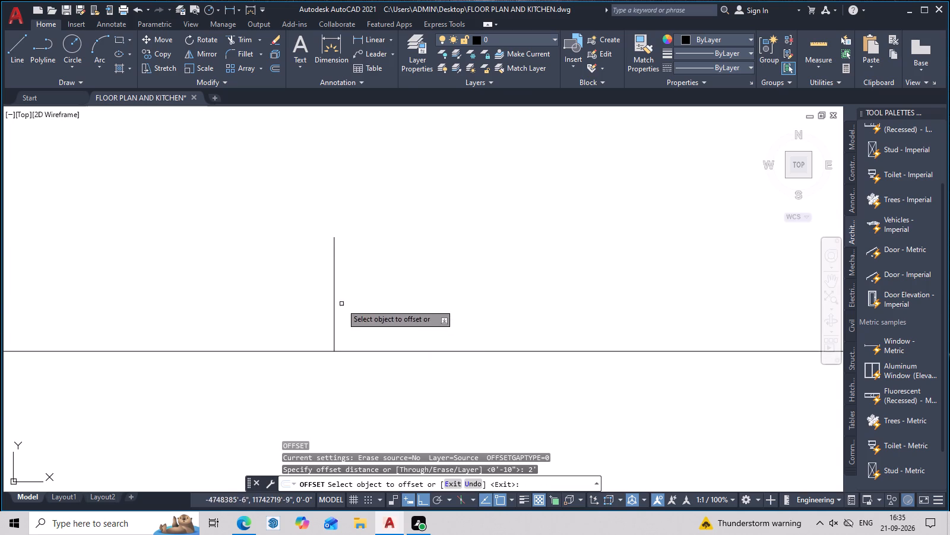
click(332, 292)
click(483, 280)
key(space)
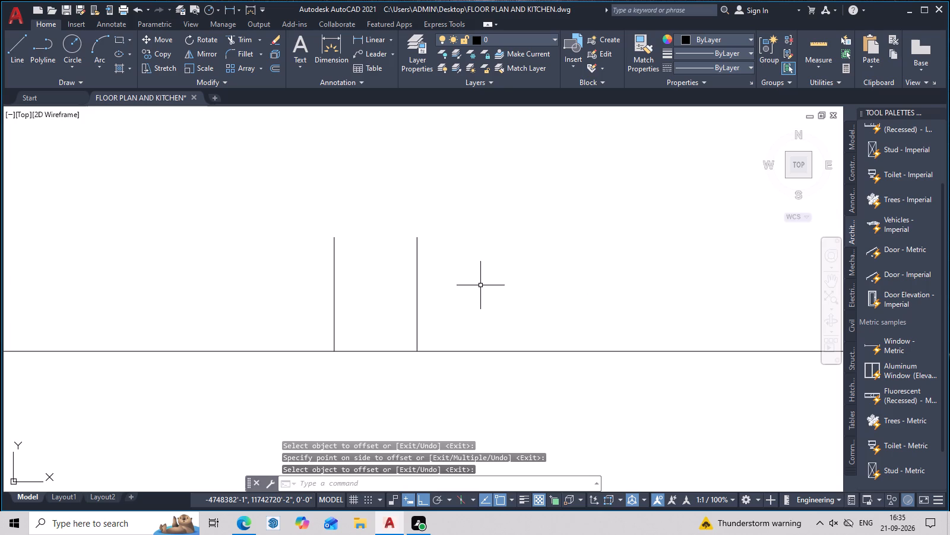
Offset the second vertical line 1'6" to its right.
key(space)
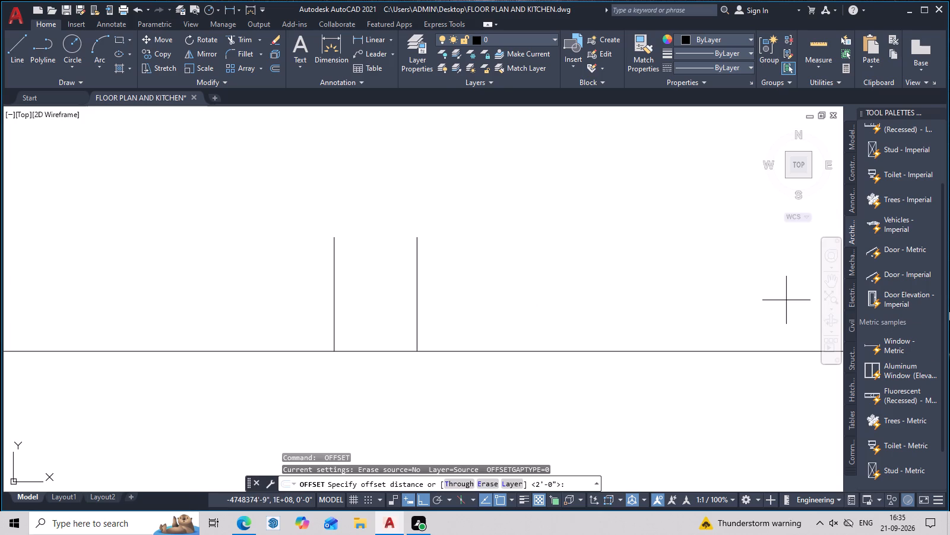
text(4'6)
key(shift+quotedbl)
key(BackSpace)
key(BackSpace)
key(BackSpace)
key(BackSpace)
key(BackSpace)
text(1'6")
key(Return)
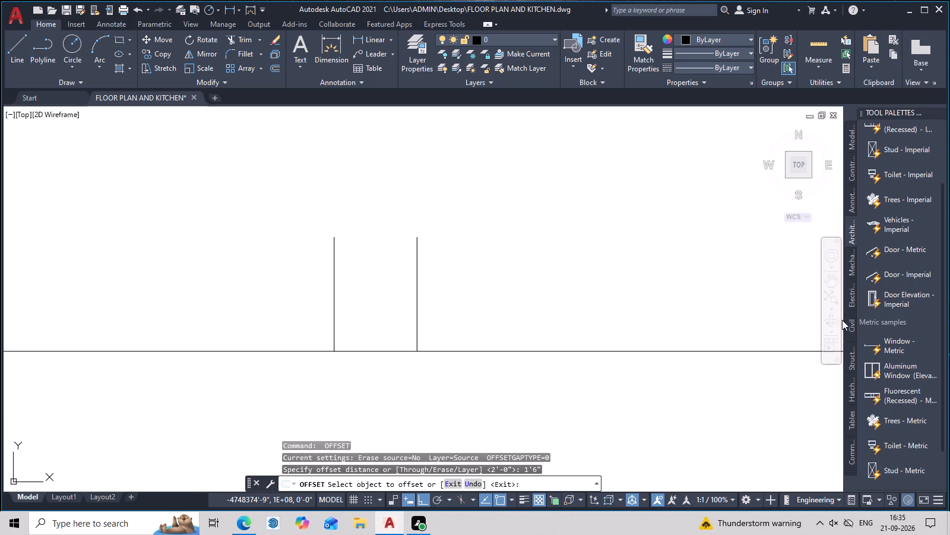
click(418, 294)
click(618, 304)
scroll(607, 309, down, 2)
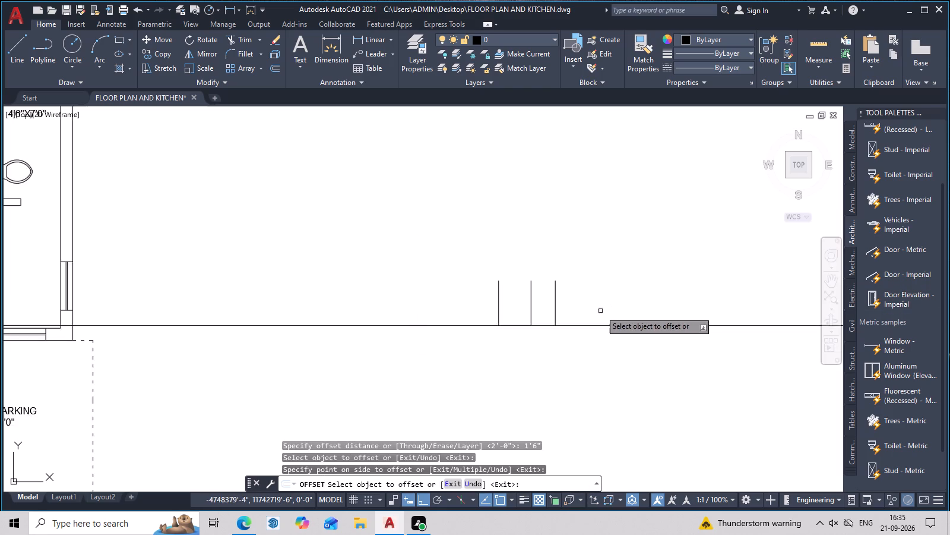
middle_drag(593, 311, 407, 323)
scroll(408, 322, up, 1)
middle_drag(411, 321, 503, 315)
key(space)
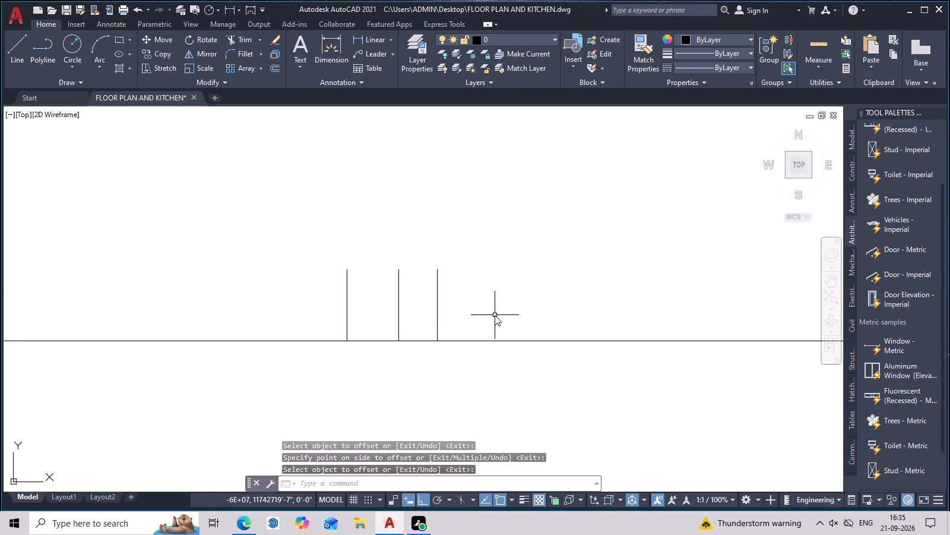
Offset the rightmost vertical line 2'6" to its right.
key(space)
key(2)
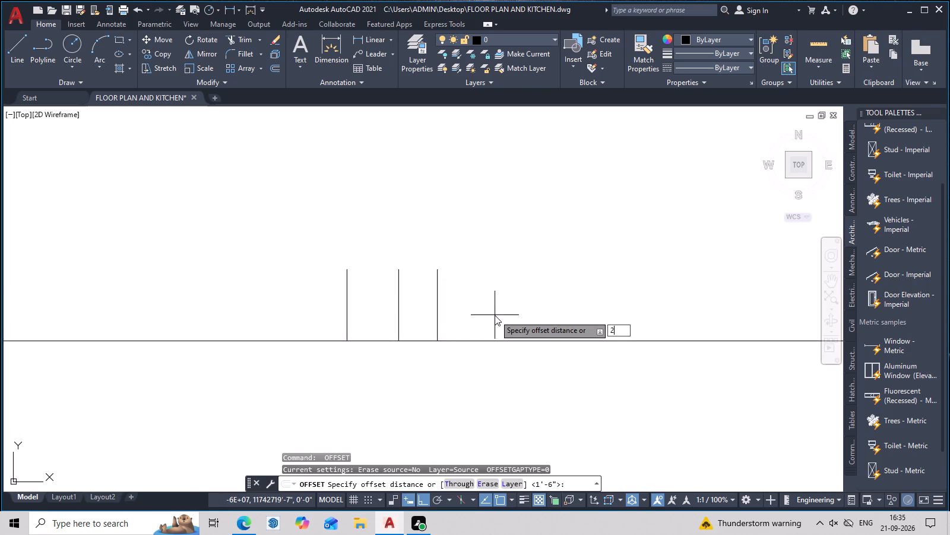
text('6")
key(Return)
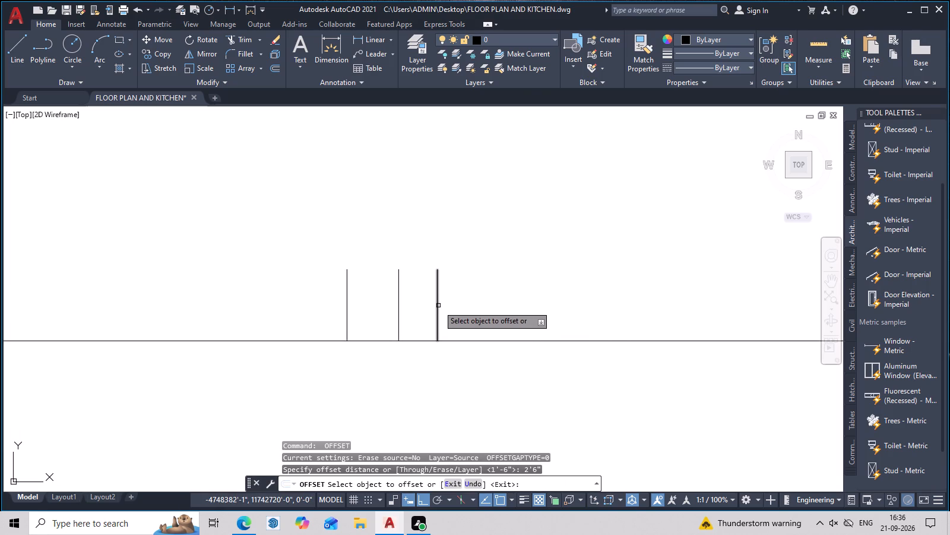
click(438, 306)
click(556, 306)
middle_drag(561, 306, 490, 319)
key(space)
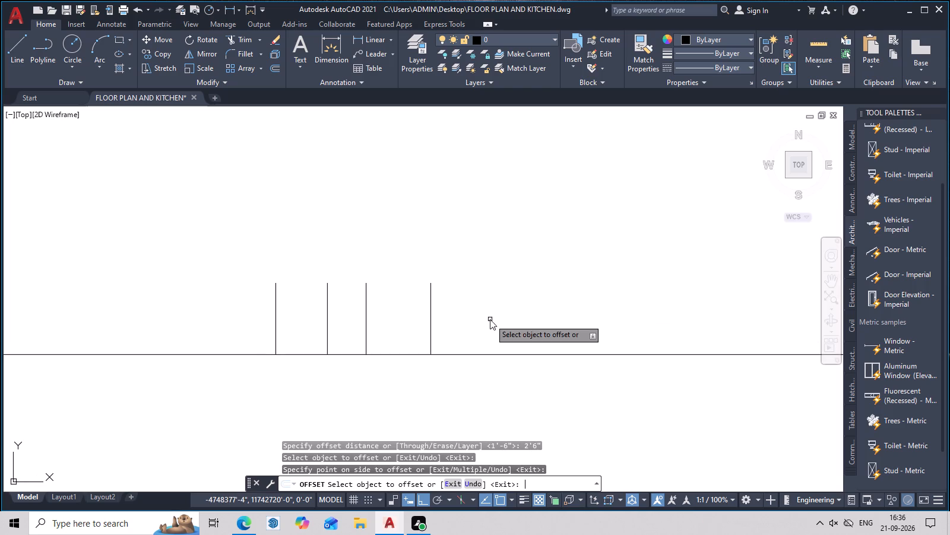
Offset the newest rightmost vertical line 8" to its right.
key(space)
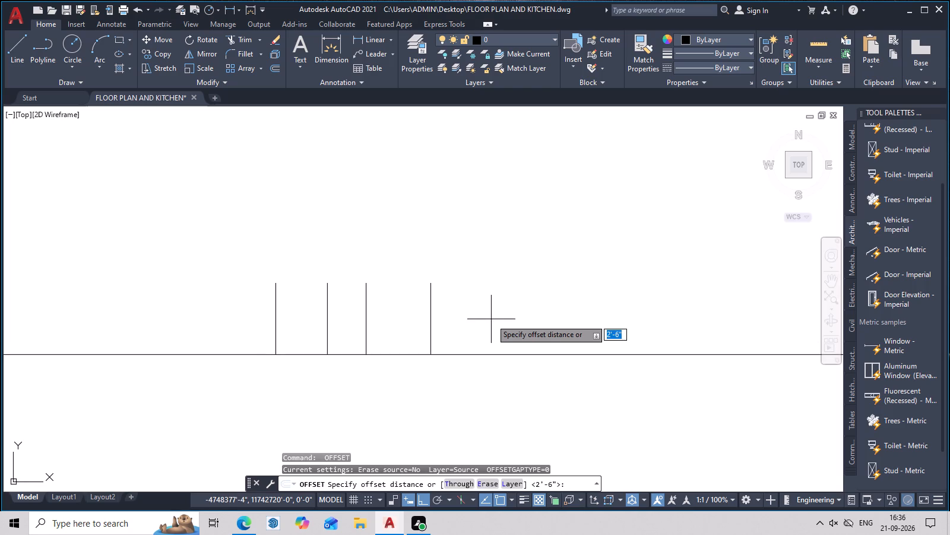
text(8)
key(space)
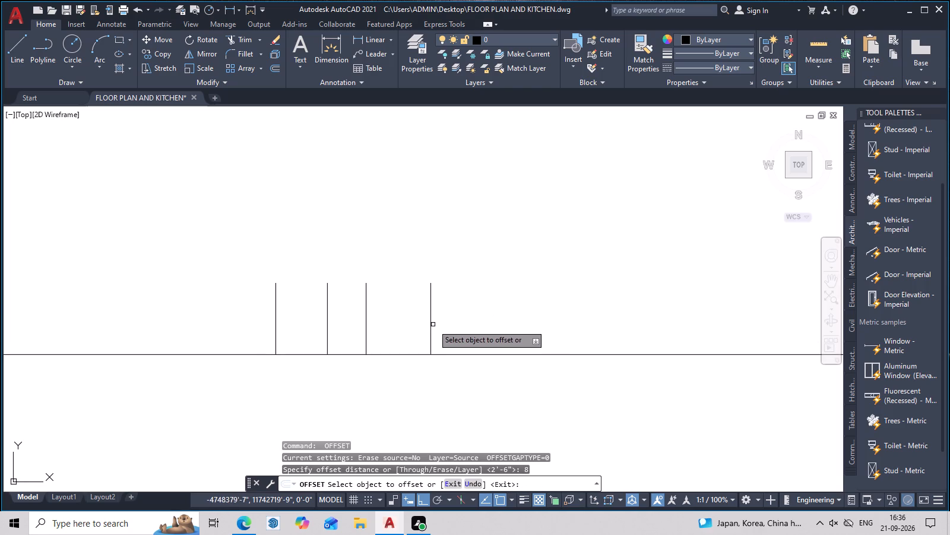
click(430, 325)
click(478, 325)
middle_drag(483, 326, 444, 335)
key(space)
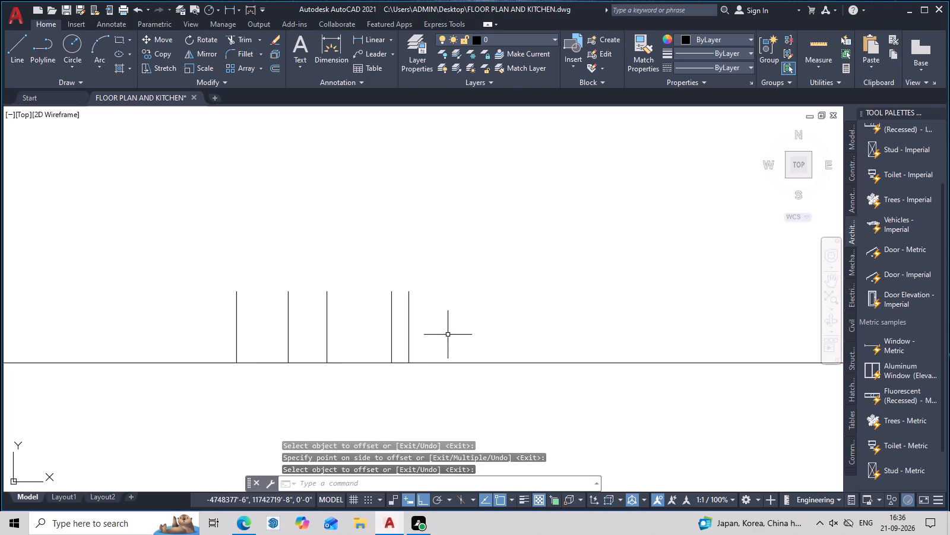
Offset the rightmost vertical line 1'8" to its right.
key(space)
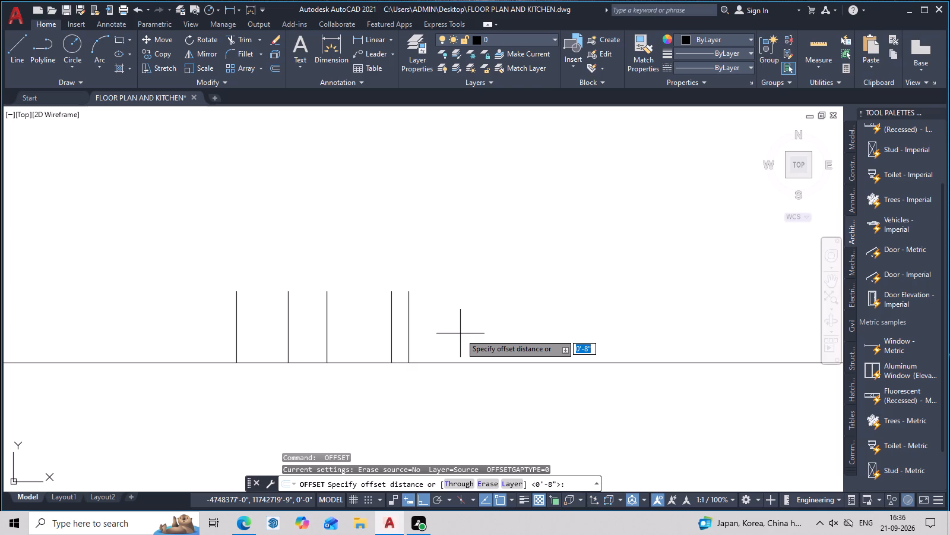
text(1'8")
key(space)
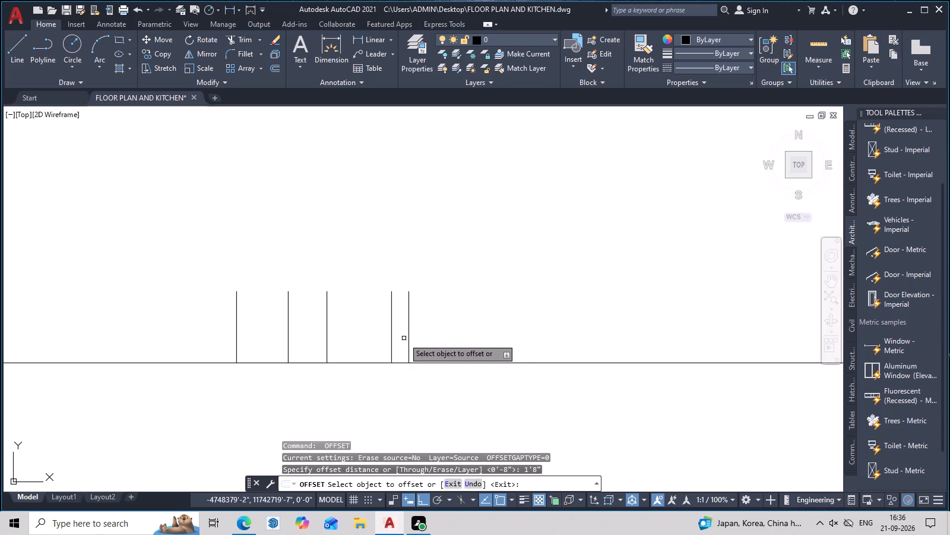
click(408, 339)
click(546, 341)
middle_drag(546, 341, 477, 347)
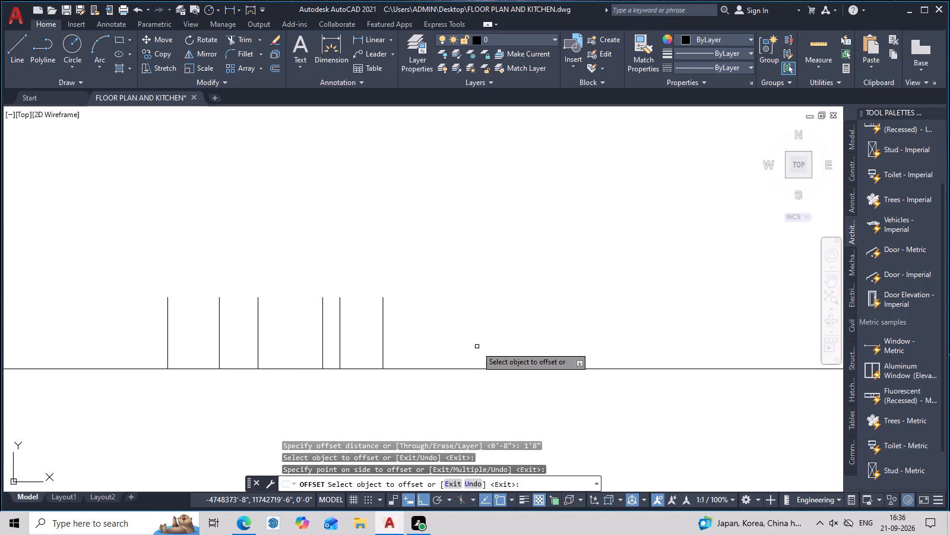
key(space)
Add two more verticals by offsetting the rightmost line 1'6" to the right twice in succession.
key(space)
text(1'6")
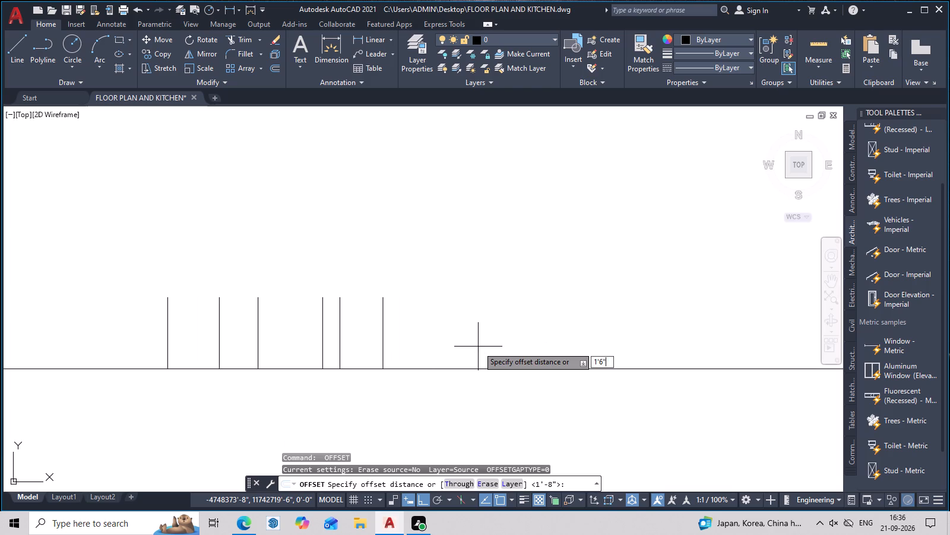
key(Return)
click(384, 339)
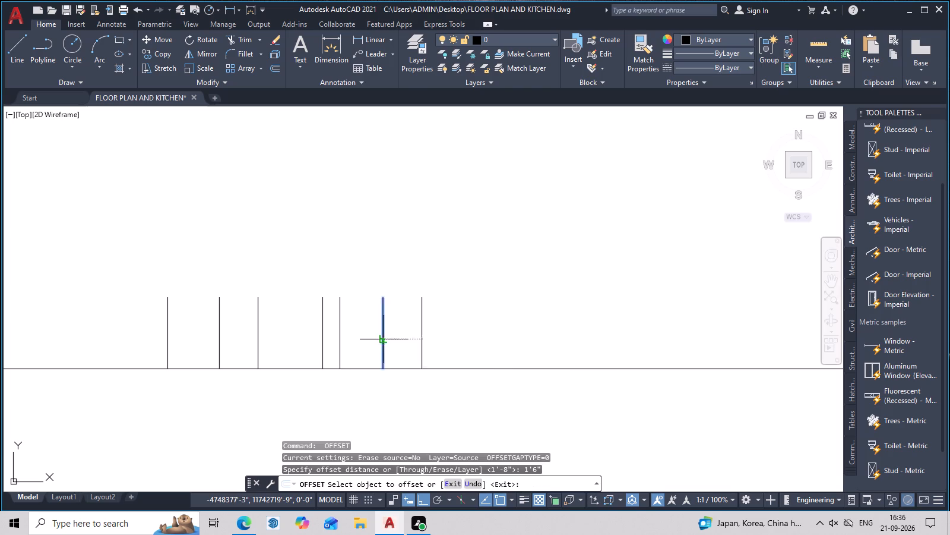
click(463, 337)
click(423, 344)
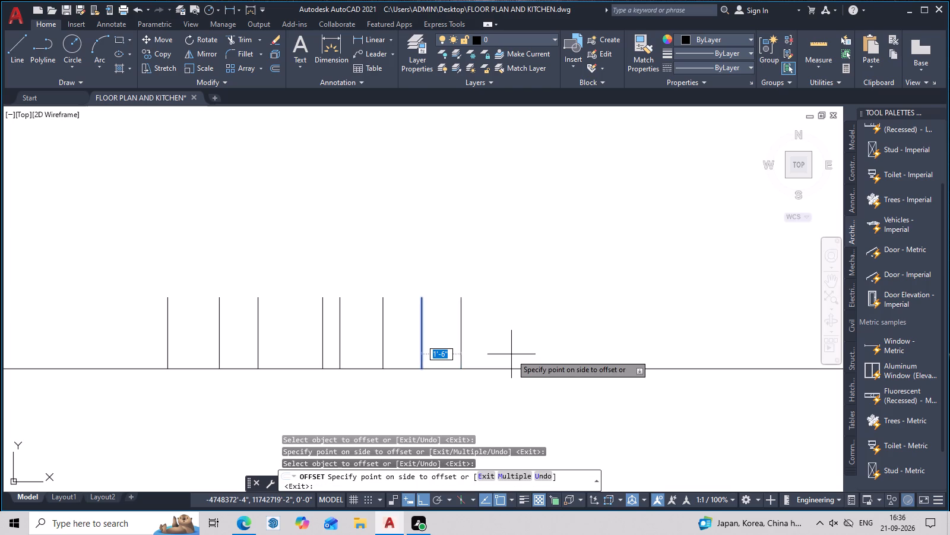
click(511, 354)
key(space)
Offset the last vertical line 3" to its right for the end panel.
key(space)
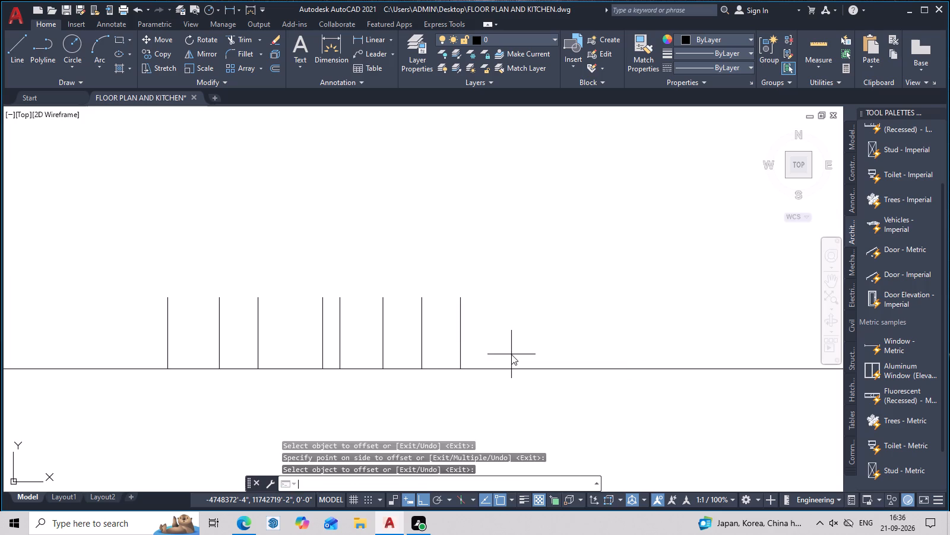
text(3)
key(space)
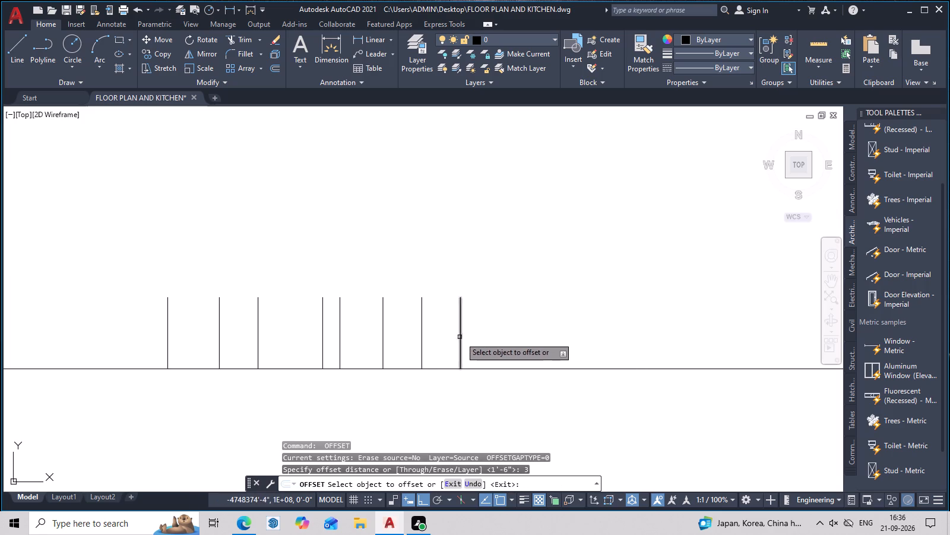
click(460, 335)
click(525, 336)
scroll(523, 342, down, 1)
middle_drag(603, 338, 648, 335)
key(Escape)
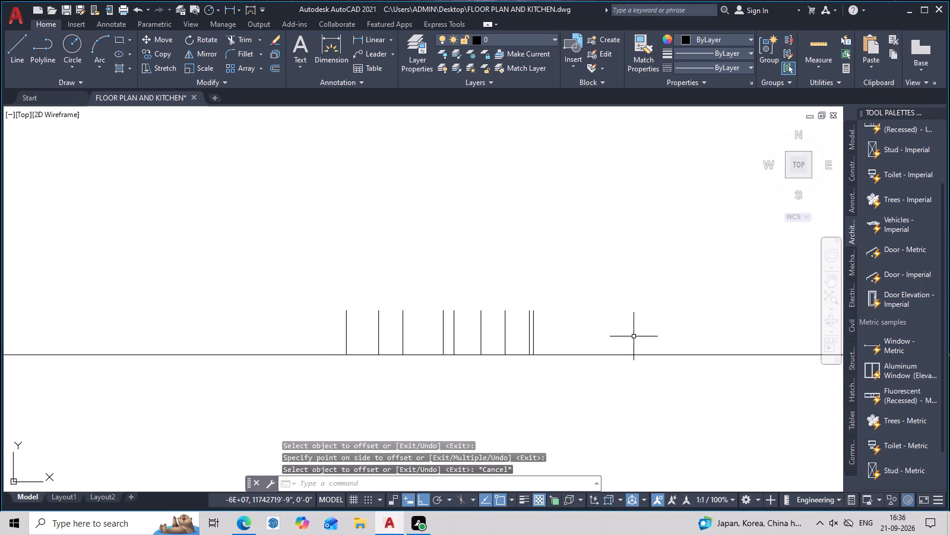
Place a horizontal construction line through the upper endpoint of the first vertical line.
scroll(625, 319, up, 2)
middle_drag(609, 317, 761, 315)
middle_drag(595, 313, 678, 310)
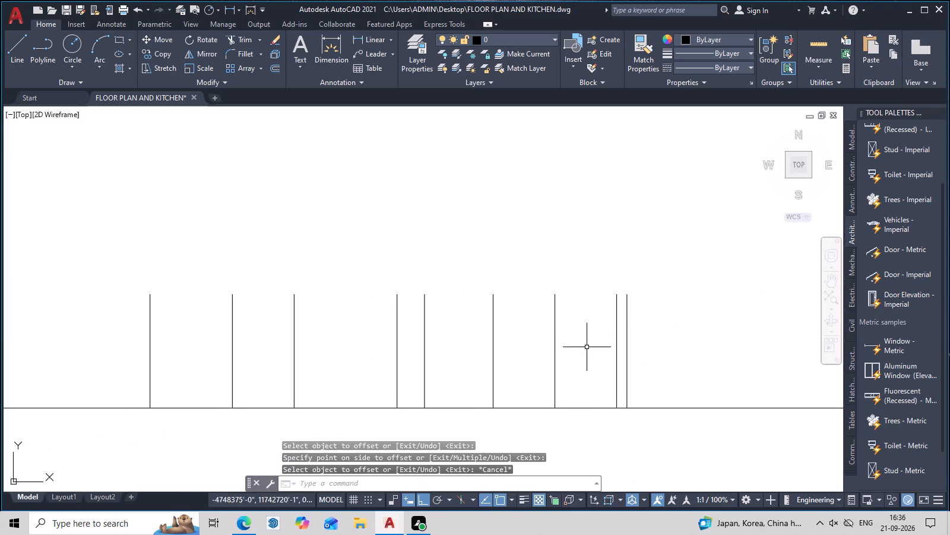
key(x)
key(l)
key(space)
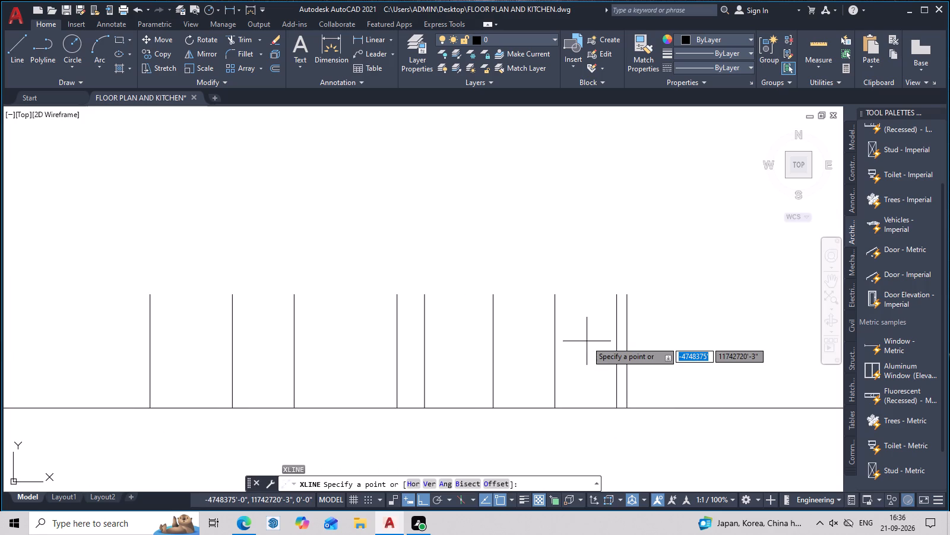
key(h)
key(space)
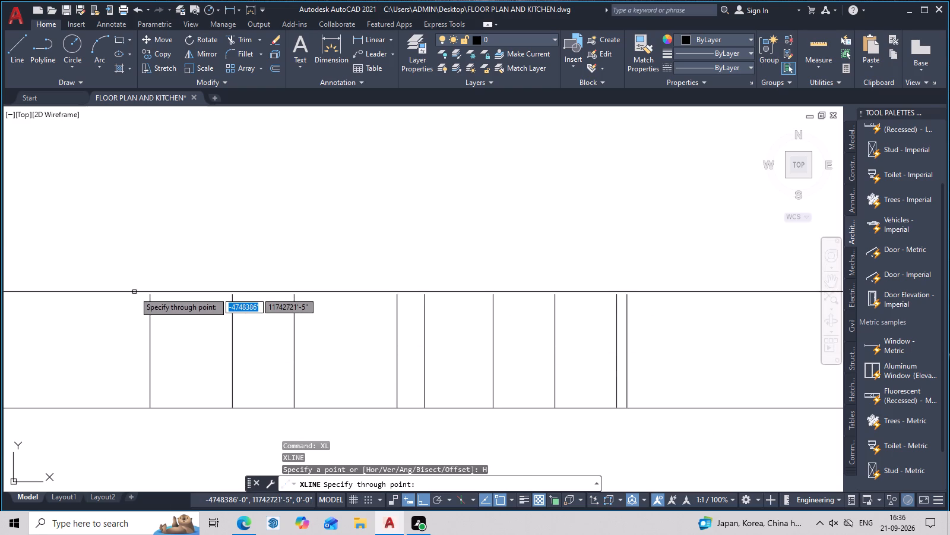
click(149, 298)
key(Escape)
Trim both horizontal construction lines beyond the first and last verticals, leaving a closed divided rectangle.
middle_drag(303, 343, 332, 324)
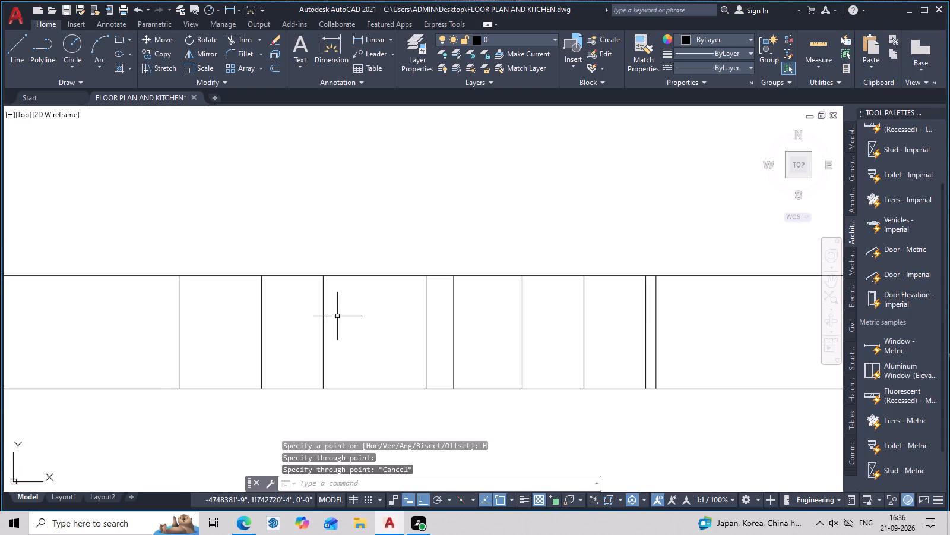
text(TR)
key(space)
drag(156, 211, 110, 405)
scroll(153, 367, down, 3)
middle_drag(133, 367, 93, 360)
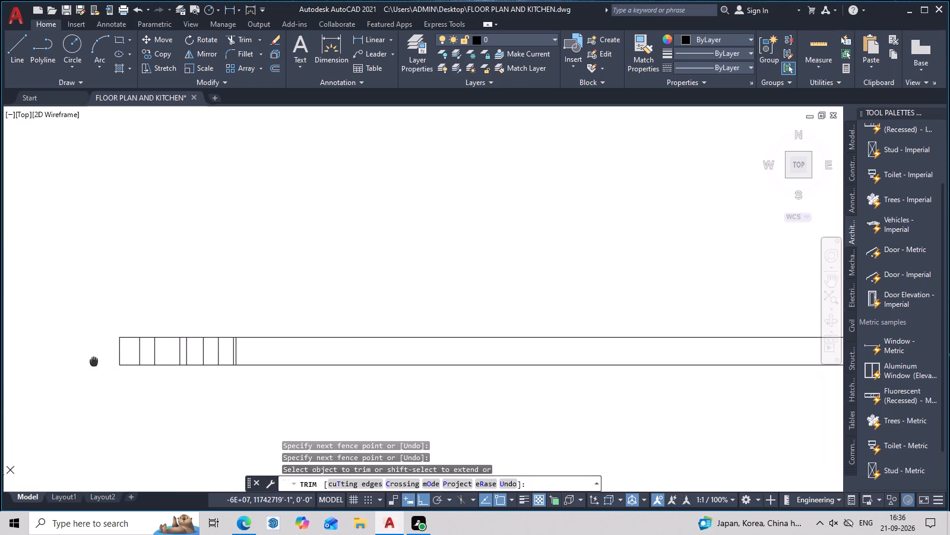
middle_drag(93, 360, 93, 356)
drag(337, 300, 337, 432)
scroll(337, 403, down, 2)
middle_drag(394, 385, 473, 374)
scroll(403, 380, up, 2)
middle_drag(355, 393, 525, 360)
scroll(465, 360, up, 1)
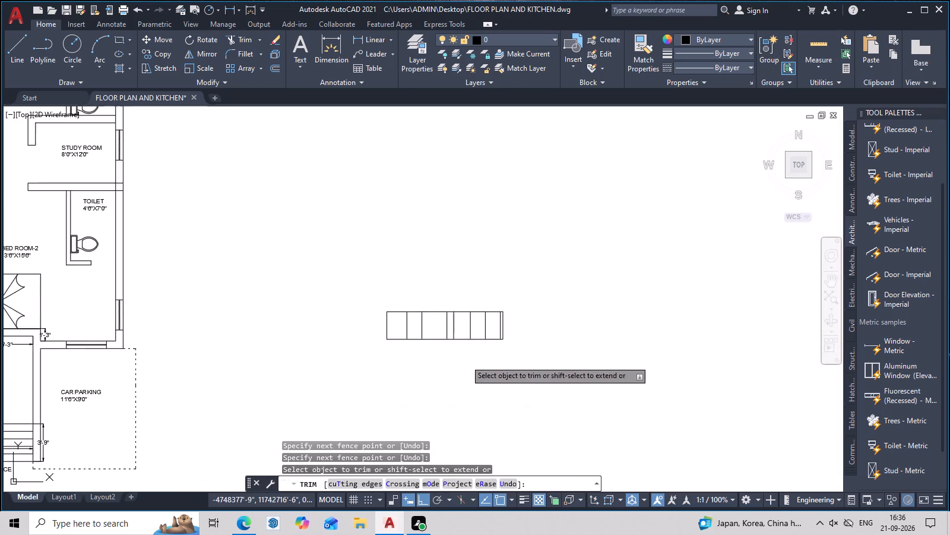
middle_drag(465, 357, 453, 381)
scroll(452, 381, up, 2)
middle_drag(452, 381, 536, 452)
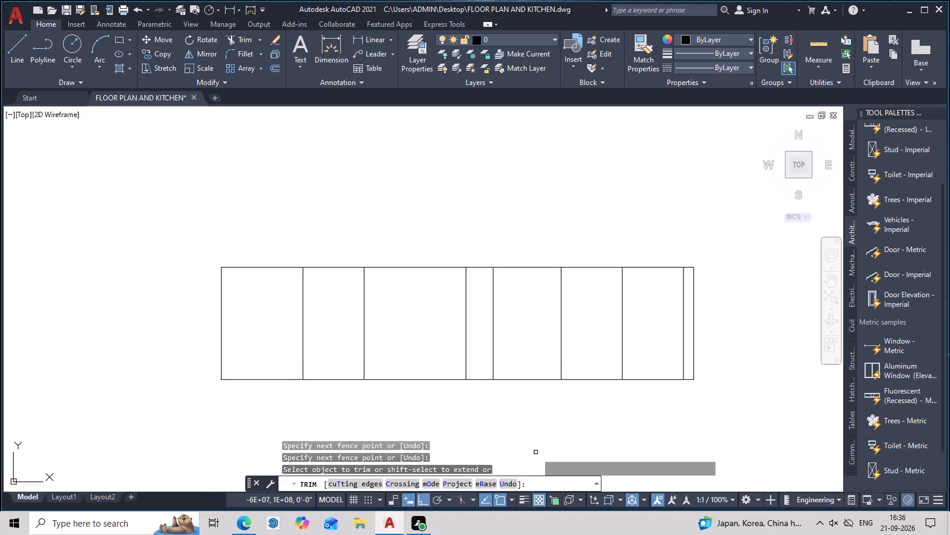
middle_drag(533, 446, 527, 483)
key(Escape)
Draw an 8" horizontal line extending outward to the left from the divided rectangle's lower-left corner.
middle_drag(527, 464, 553, 436)
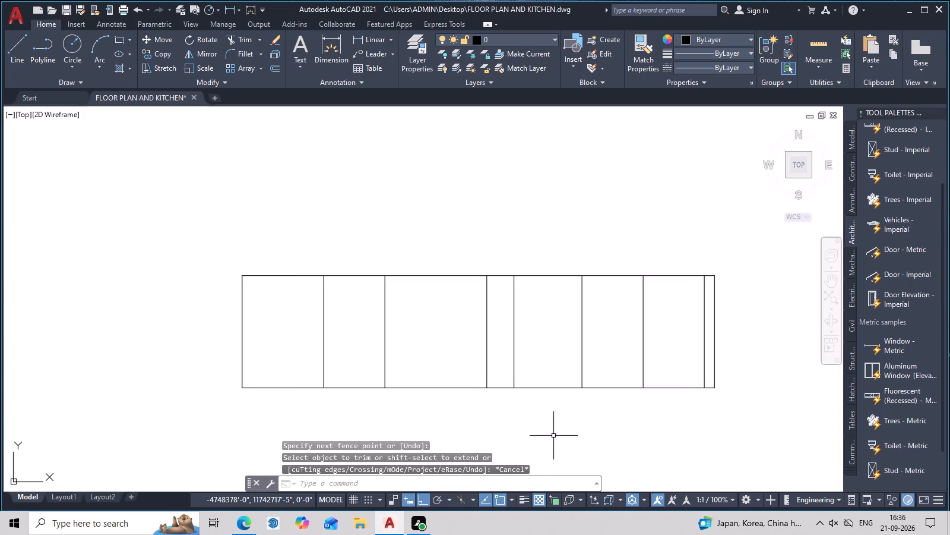
middle_drag(553, 436, 531, 435)
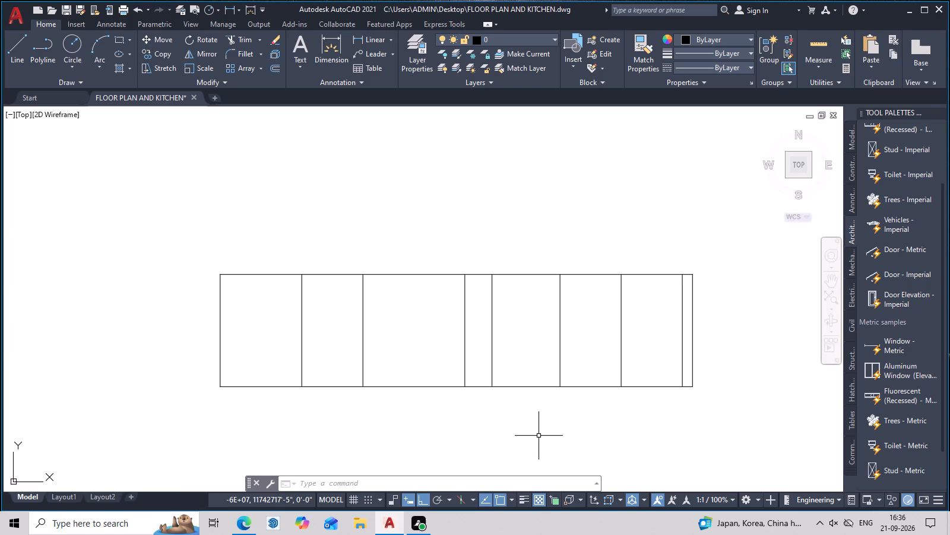
text(L)
key(space)
click(223, 388)
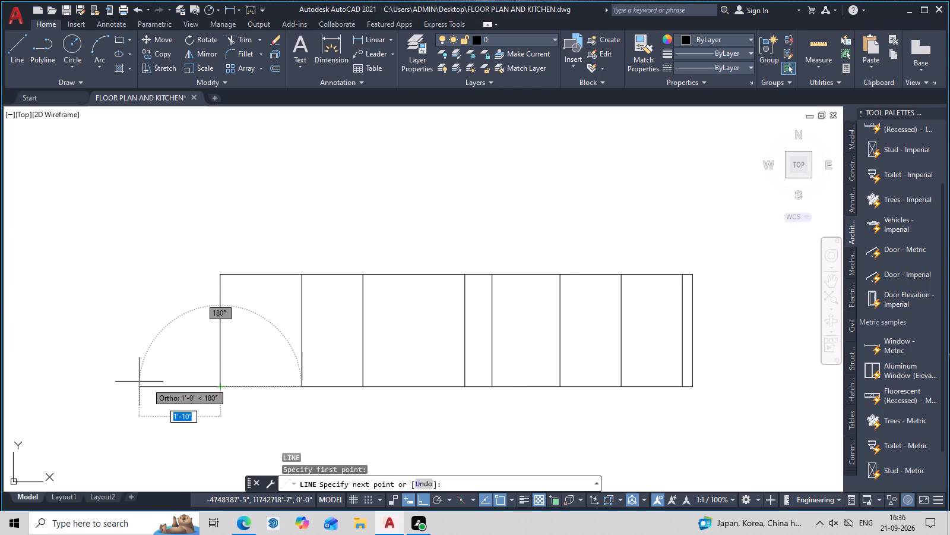
key(8)
key(space)
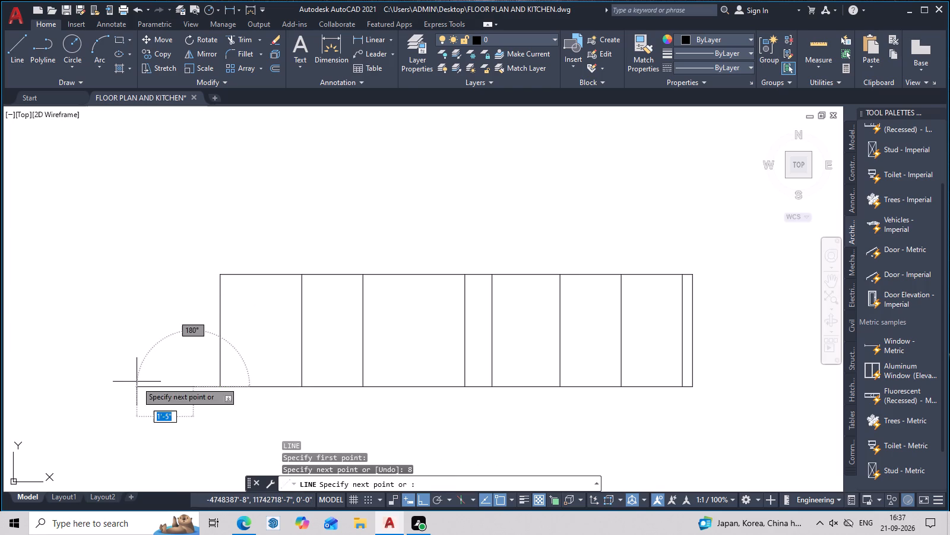
middle_drag(189, 248, 201, 367)
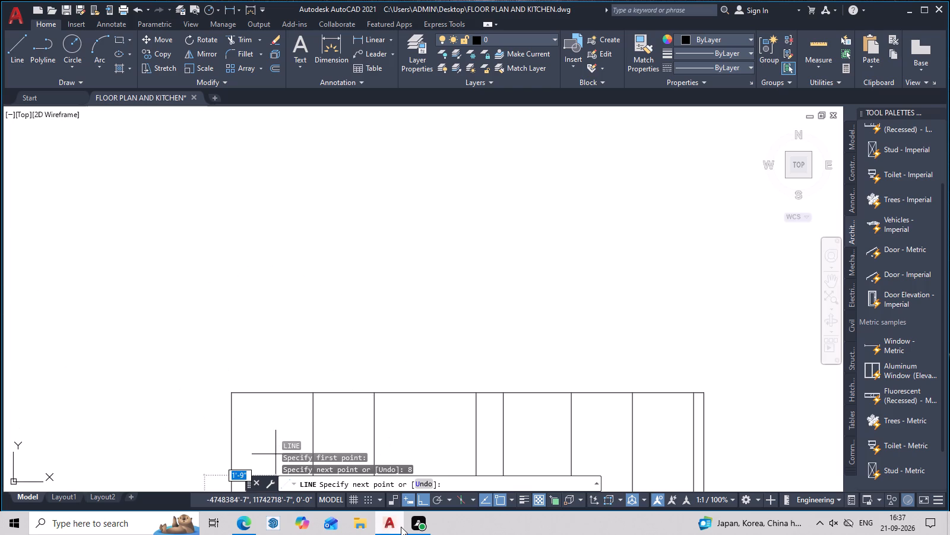
middle_click(489, 520)
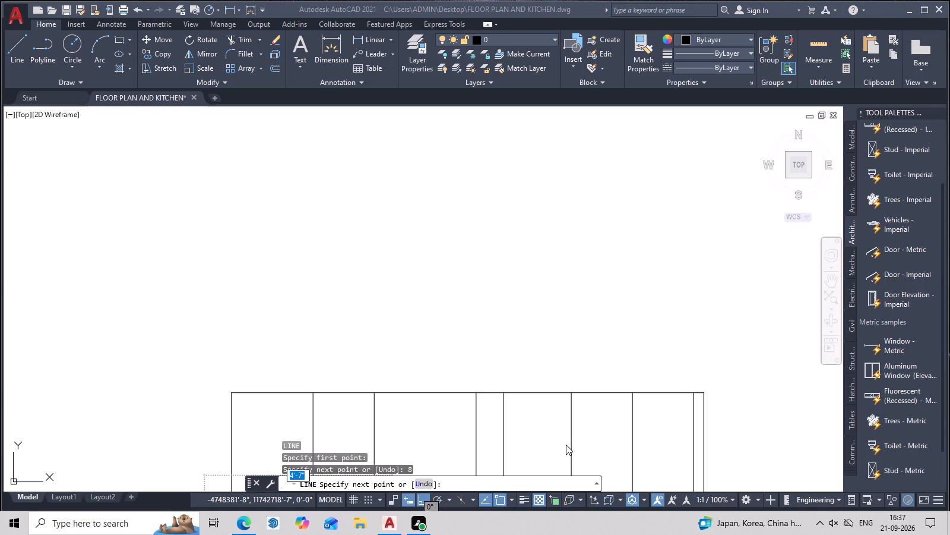
middle_drag(506, 314, 521, 244)
middle_drag(474, 341, 489, 310)
key(Escape)
From the outer end of the 8" base line, draw a 2'9" vertical line up to the cabinet's top level.
middle_drag(513, 360, 524, 297)
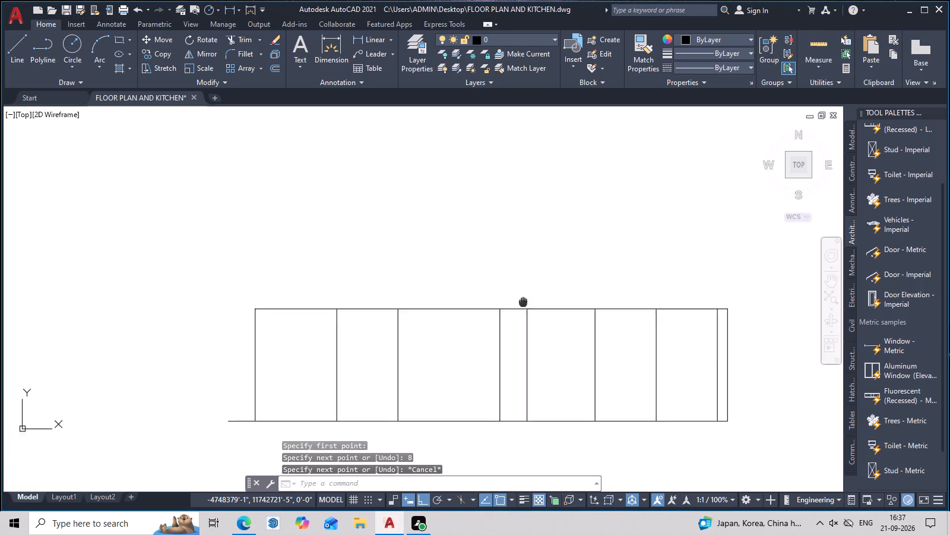
middle_drag(524, 297, 529, 274)
scroll(521, 297, up, 2)
middle_drag(502, 324, 537, 267)
scroll(303, 338, down, 3)
middle_drag(283, 363, 428, 329)
scroll(354, 331, up, 2)
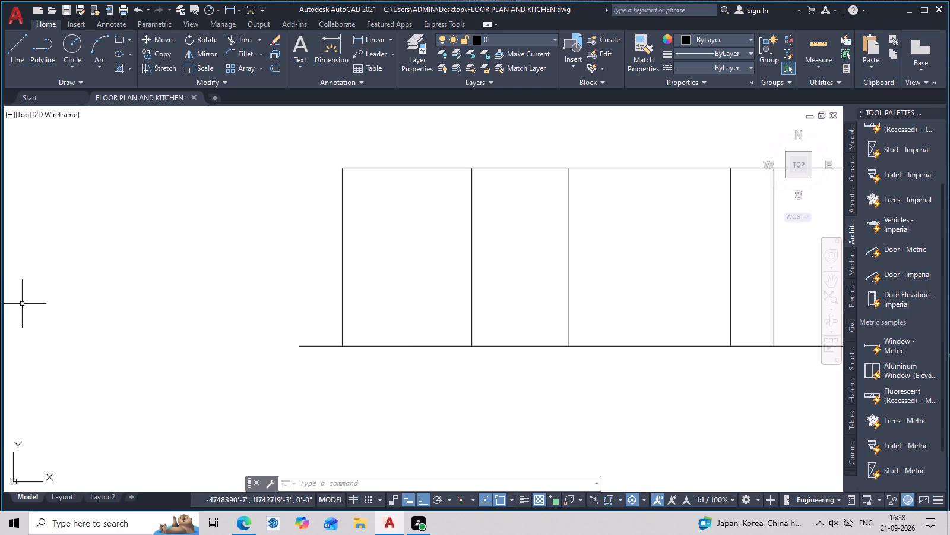
key(l)
key(space)
middle_drag(403, 344, 457, 392)
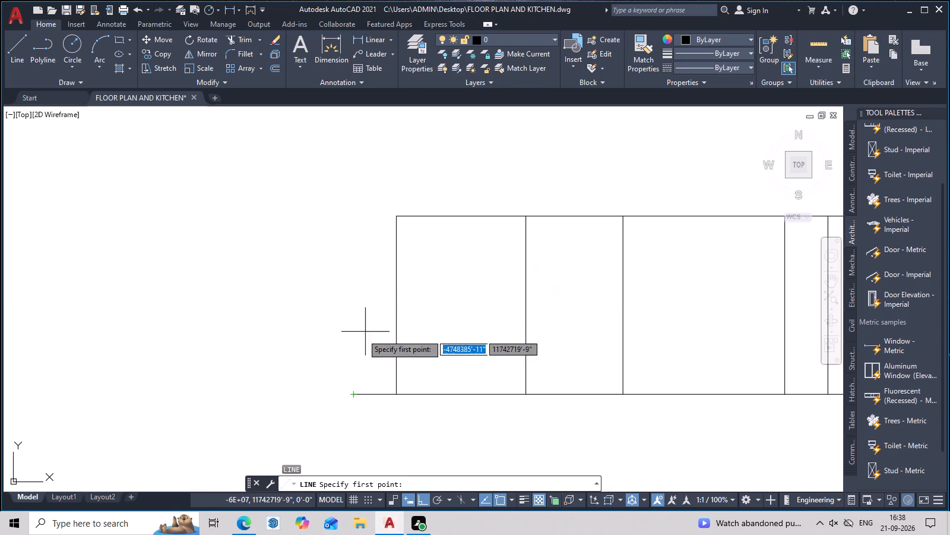
click(354, 395)
scroll(362, 281, down, 3)
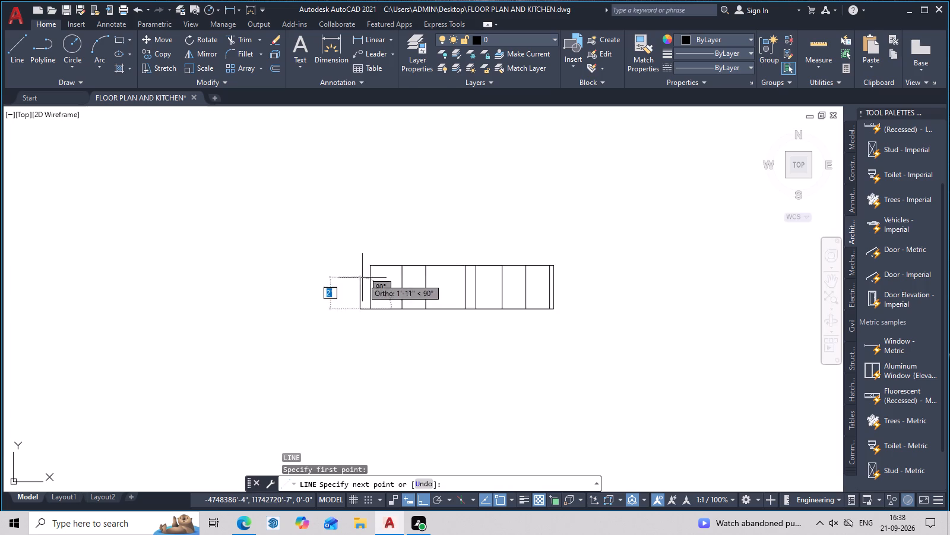
middle_drag(362, 278, 360, 368)
scroll(369, 265, up, 1)
middle_drag(370, 257, 404, 232)
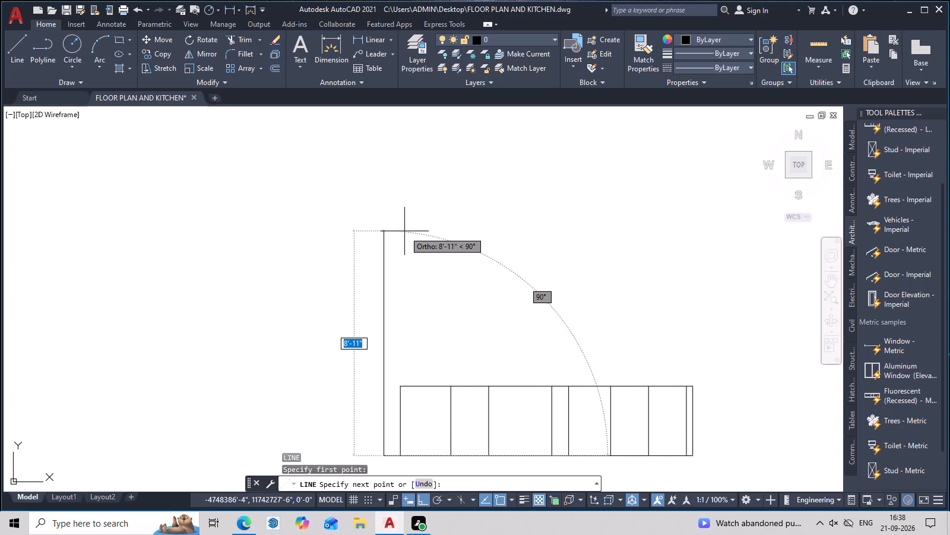
middle_drag(404, 231, 406, 240)
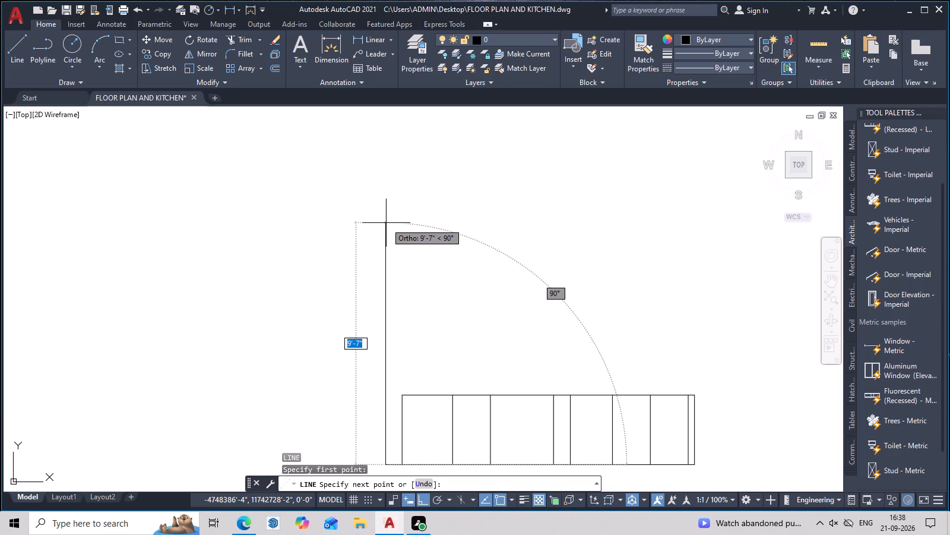
middle_drag(384, 223, 385, 246)
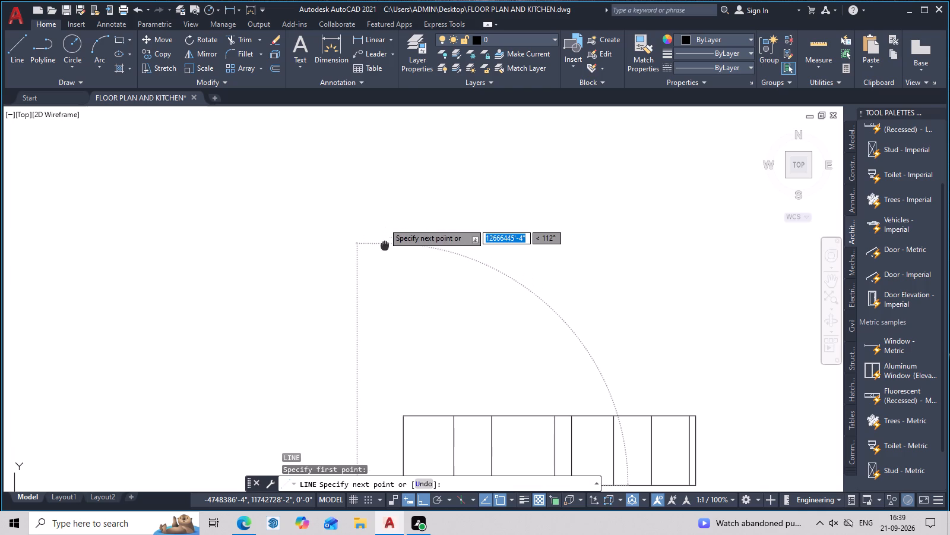
middle_drag(385, 246, 385, 259)
scroll(387, 213, down, 2)
middle_drag(389, 222, 391, 210)
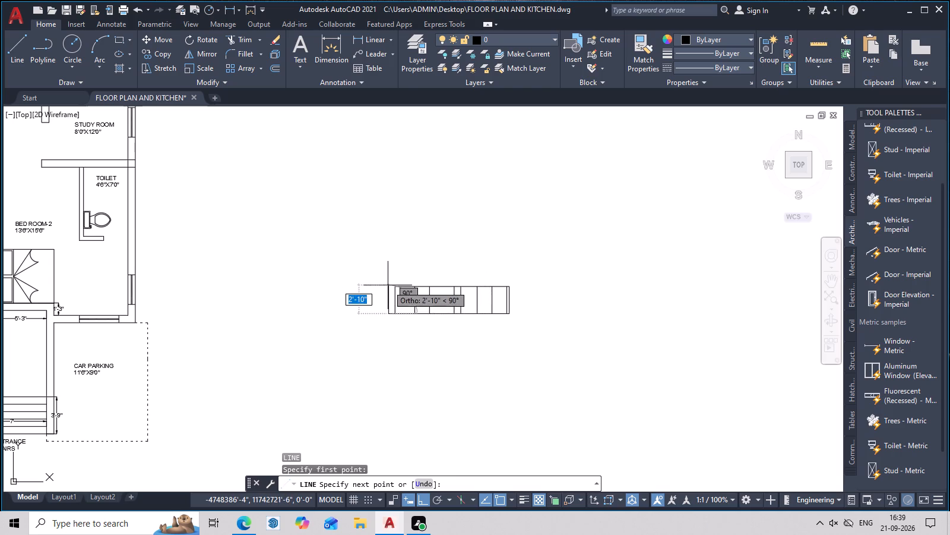
scroll(388, 285, up, 3)
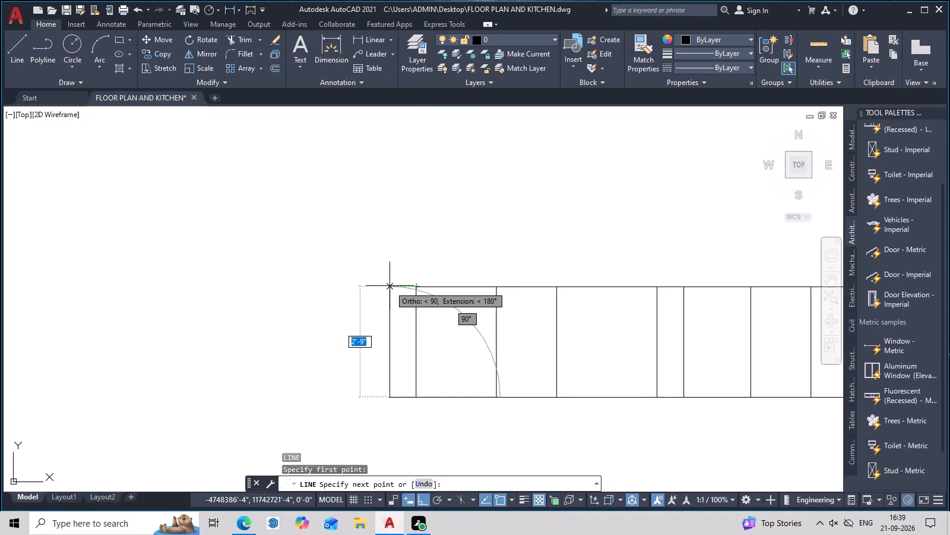
click(389, 286)
Continue the vertical line upward with a 4' segment followed by a 5' segment.
scroll(390, 232, down, 2)
middle_drag(390, 232, 372, 317)
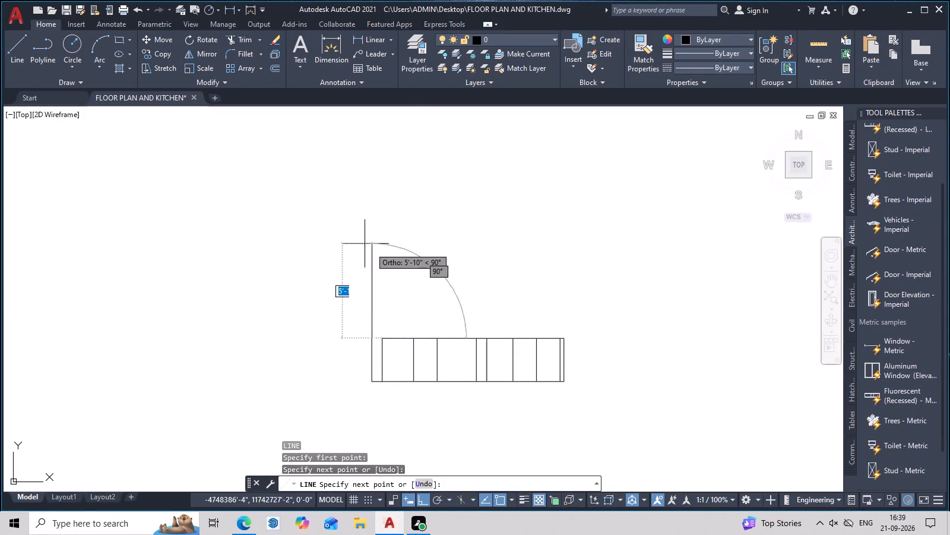
key(2)
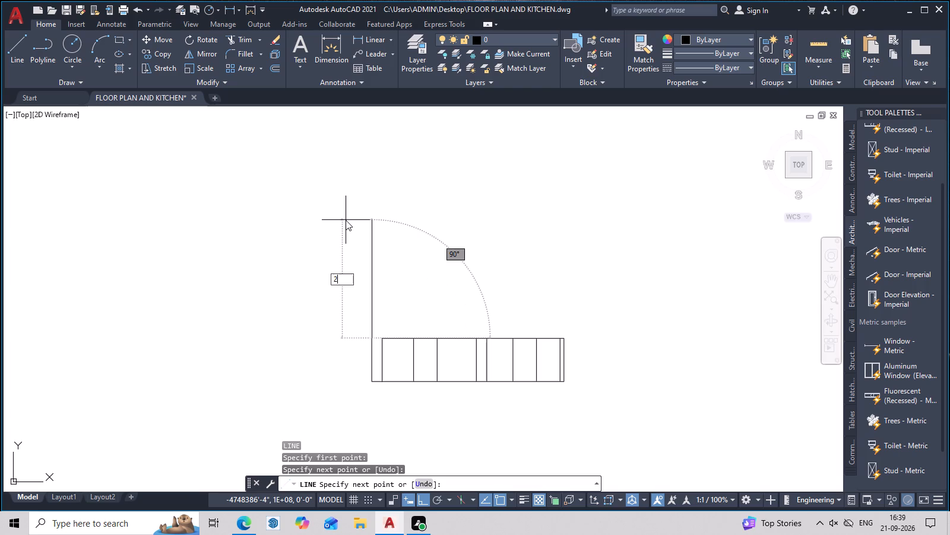
key(BackSpace)
text(4')
key(Return)
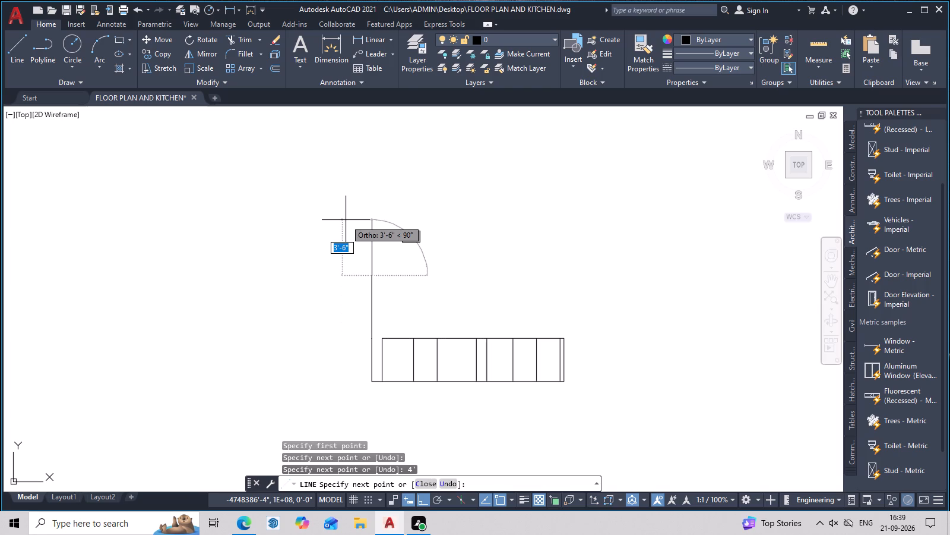
middle_drag(577, 243, 579, 254)
scroll(577, 243, down, 1)
scroll(489, 229, up, 3)
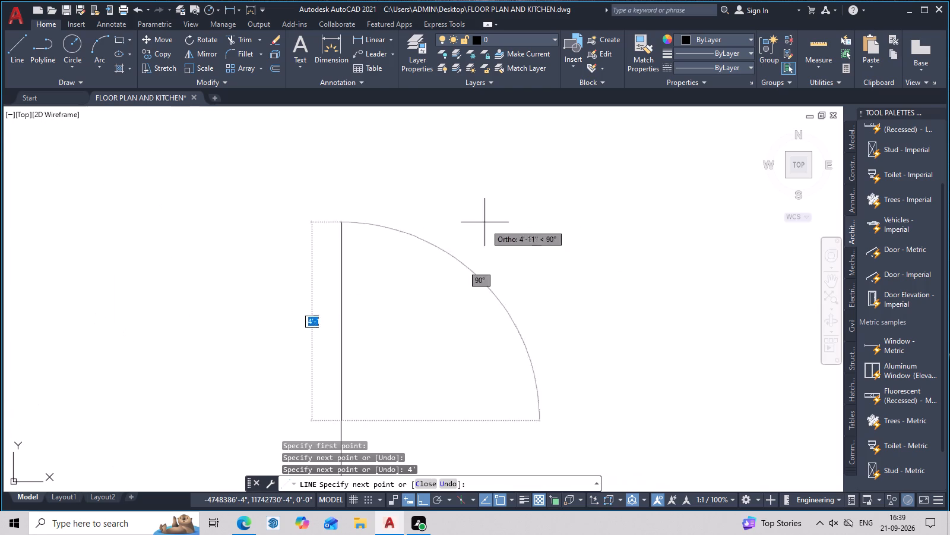
middle_drag(483, 213, 524, 53)
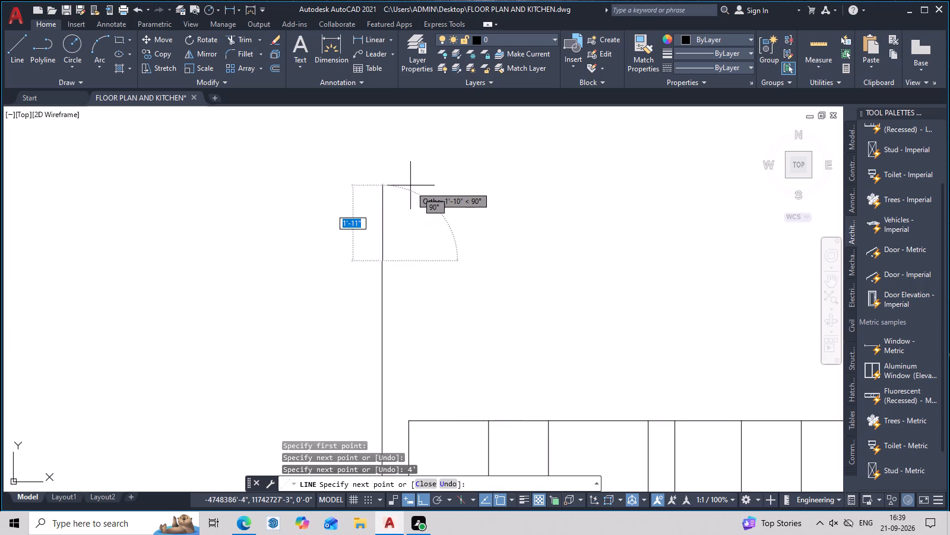
middle_drag(410, 185, 407, 252)
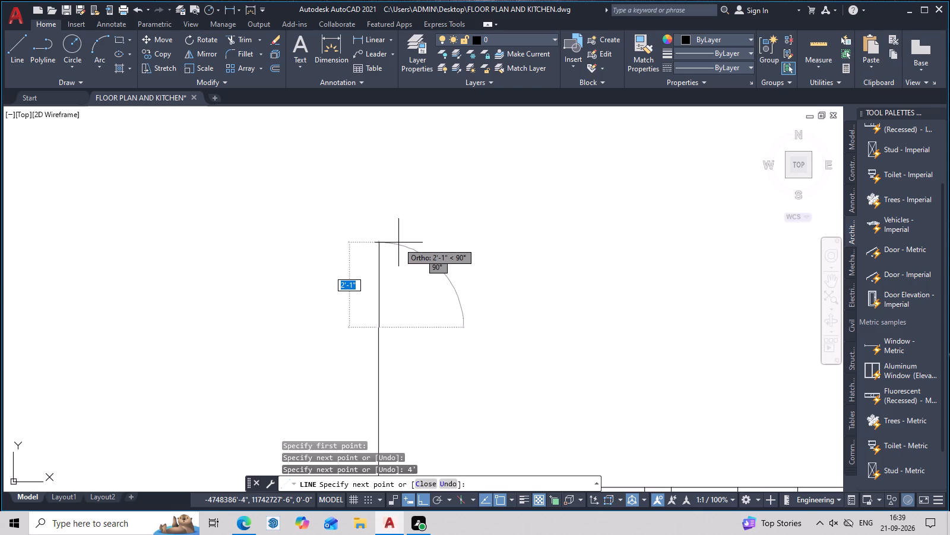
text(5')
key(Return)
key(Escape)
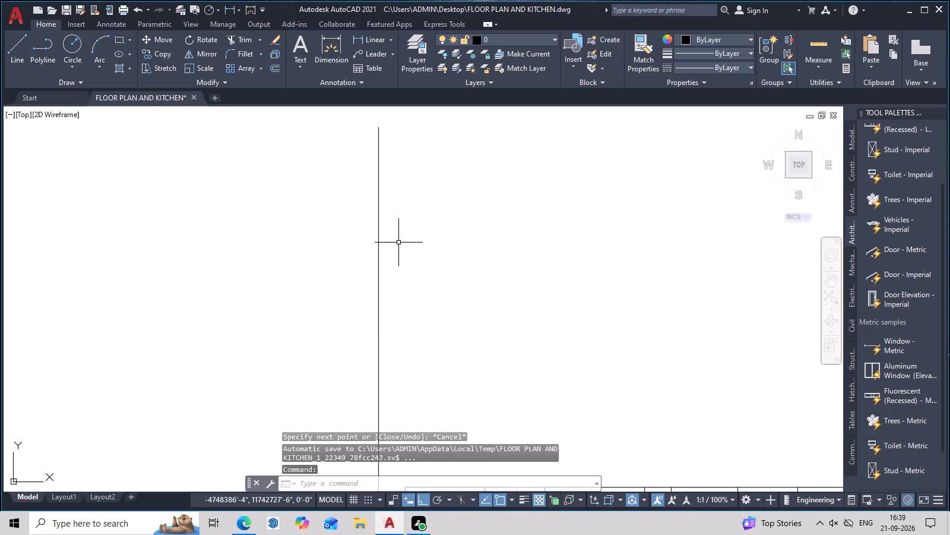
Draw a 9" horizontal line rightward from the tall line's top and connect its end down to the cabinet's upper-left corner.
scroll(498, 246, down, 3)
middle_drag(503, 255, 474, 188)
scroll(471, 211, up, 2)
middle_drag(512, 226, 454, 248)
scroll(454, 248, down, 2)
middle_drag(457, 265, 457, 269)
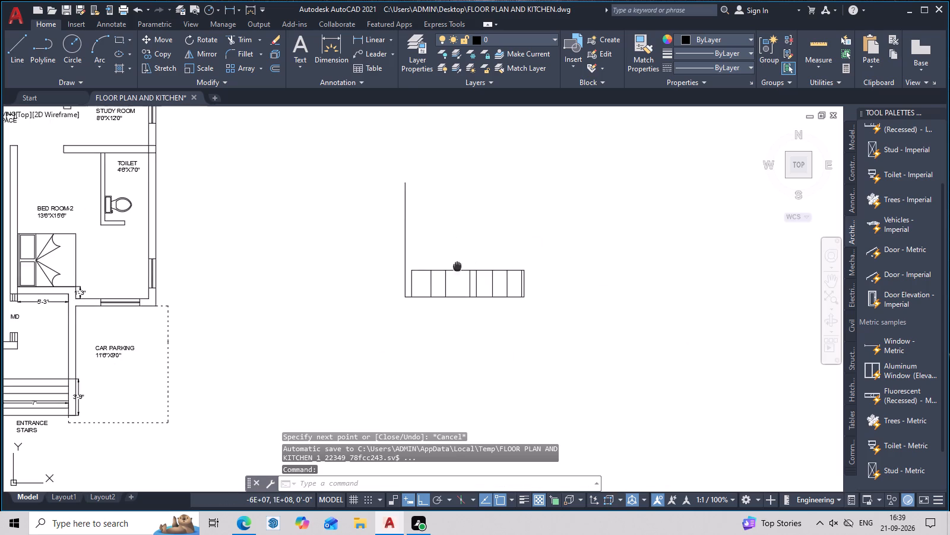
middle_drag(457, 269, 454, 303)
scroll(440, 269, up, 1)
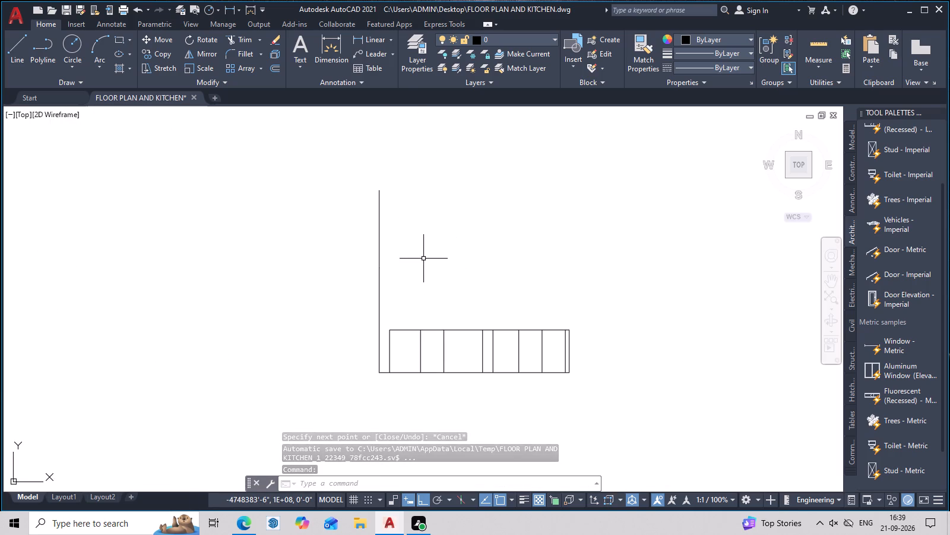
key(l)
key(space)
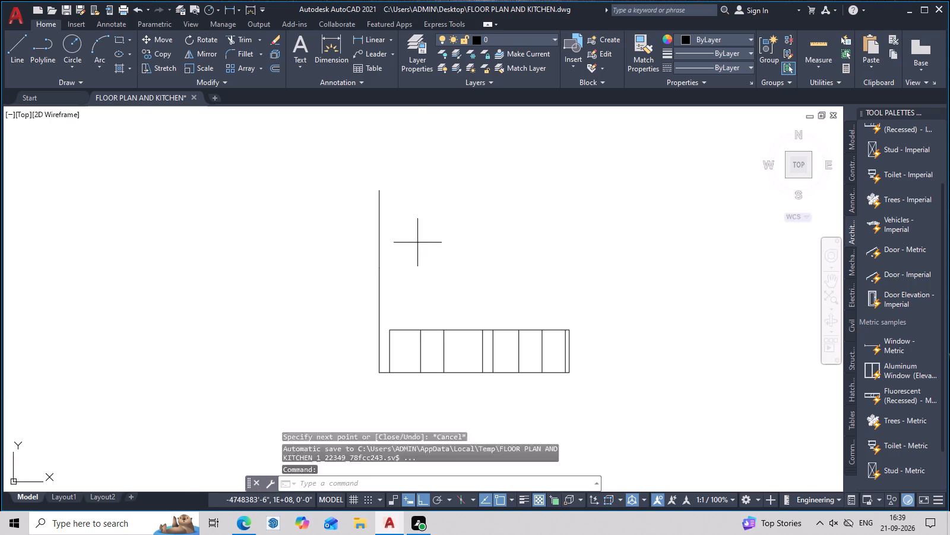
click(378, 191)
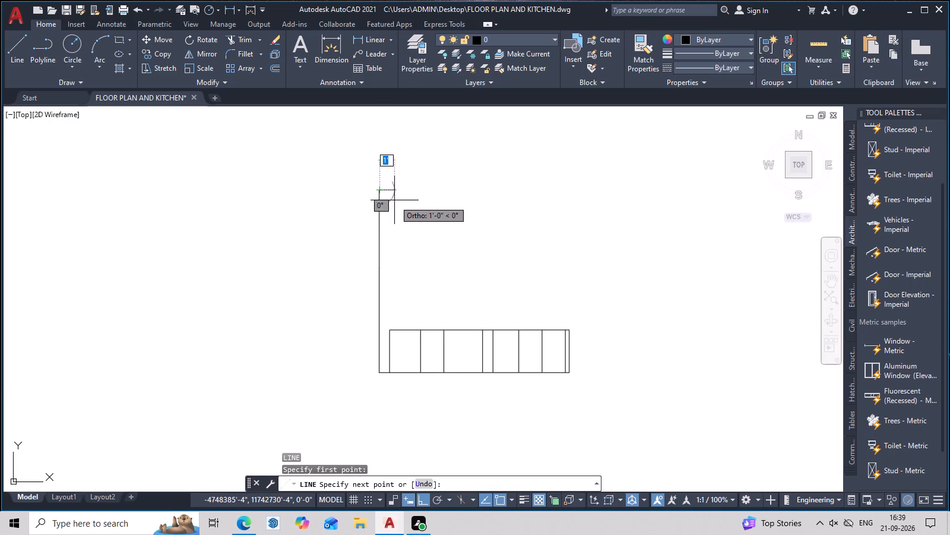
text(9)
key(space)
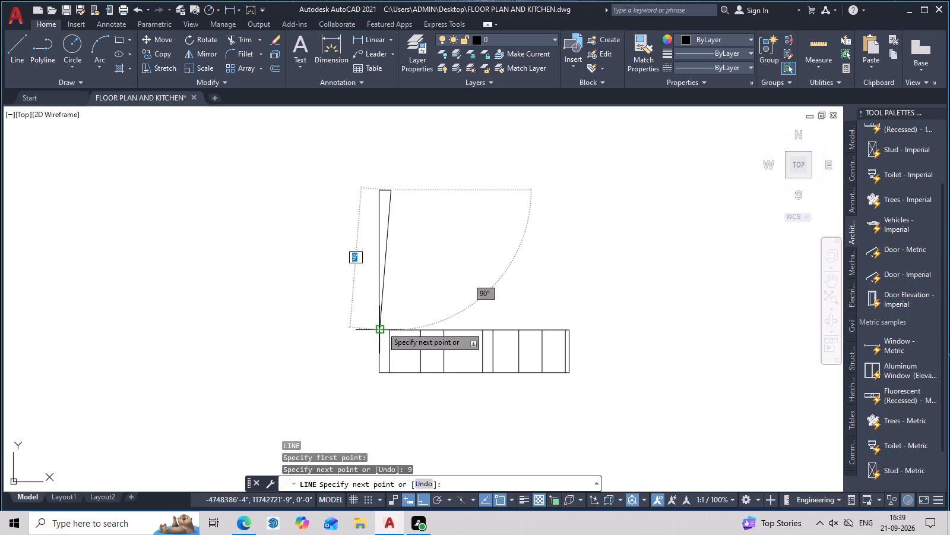
click(388, 329)
key(Escape)
Delete the slightly slanted line forming the right side of the tall wall strip above the cabinet.
middle_drag(394, 319, 400, 269)
scroll(398, 263, up, 2)
middle_drag(407, 269, 419, 294)
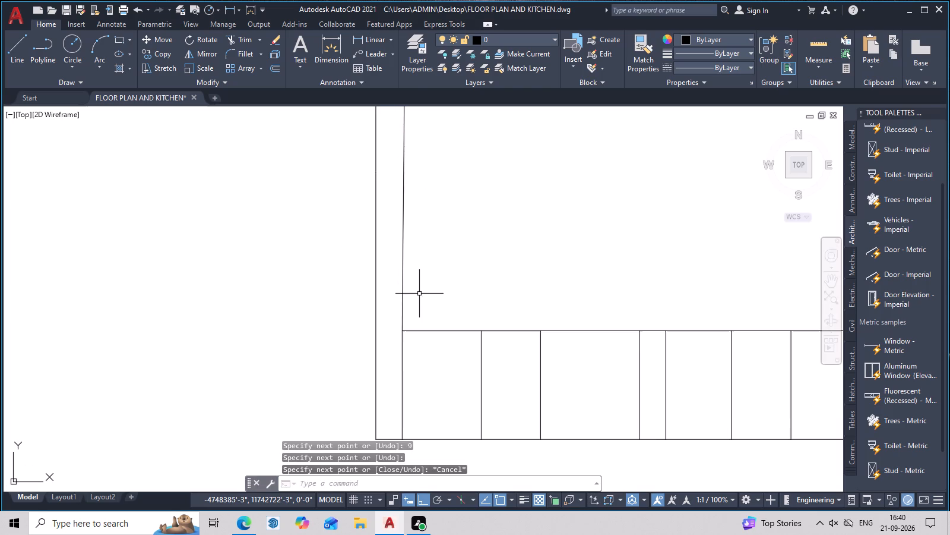
middle_drag(421, 281, 414, 225)
scroll(430, 234, down, 2)
middle_drag(464, 248, 465, 405)
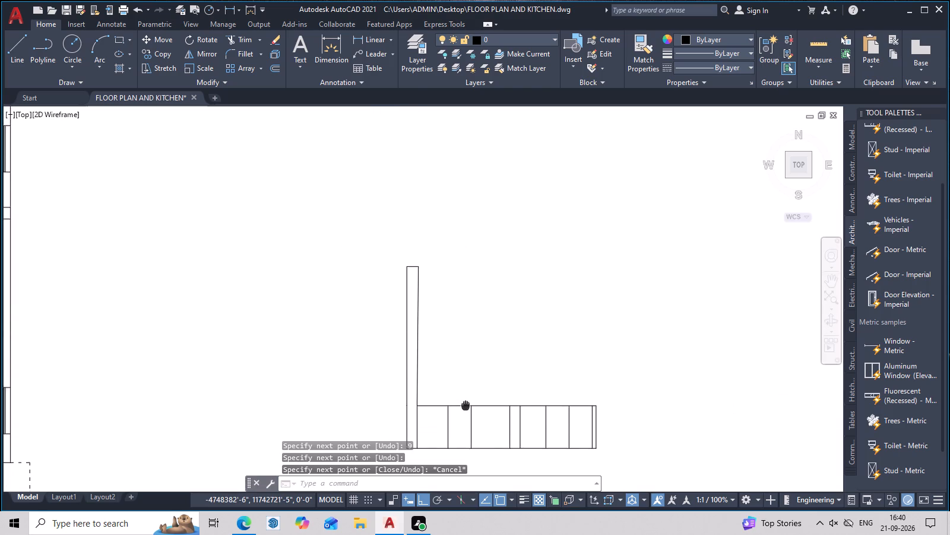
middle_drag(465, 405, 460, 420)
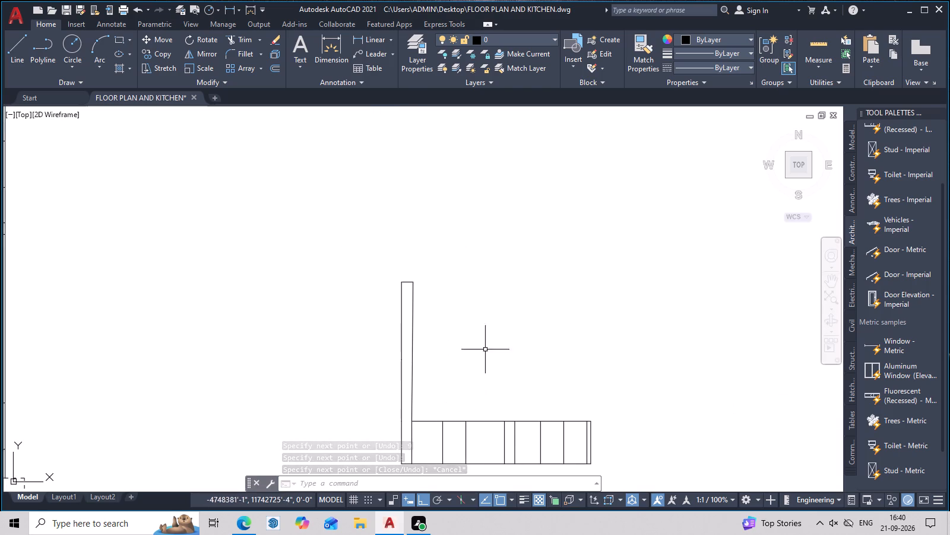
scroll(487, 317, down, 2)
middle_drag(487, 319, 387, 315)
scroll(387, 313, up, 2)
middle_drag(430, 353, 443, 249)
middle_drag(450, 287, 451, 270)
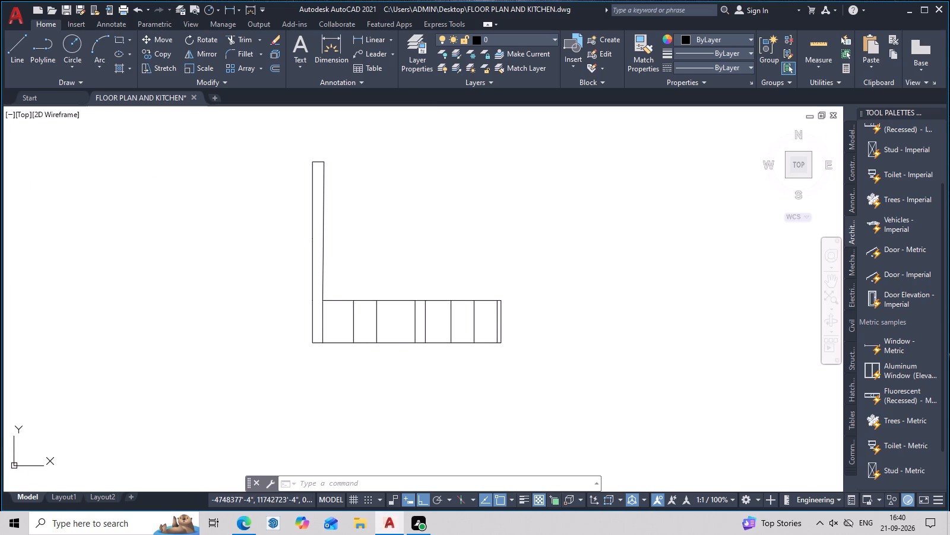
scroll(389, 295, up, 2)
scroll(372, 298, down, 2)
middle_drag(361, 302, 369, 326)
scroll(278, 193, up, 3)
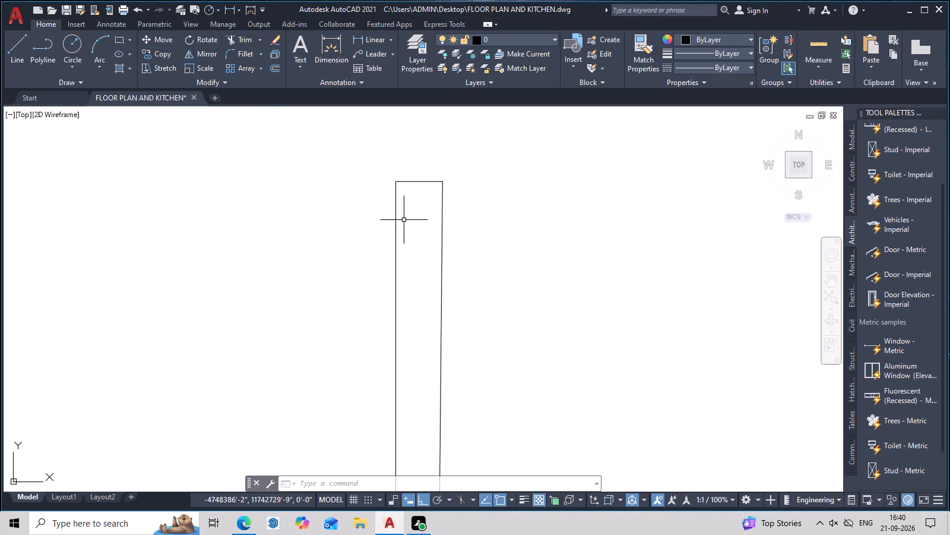
click(441, 222)
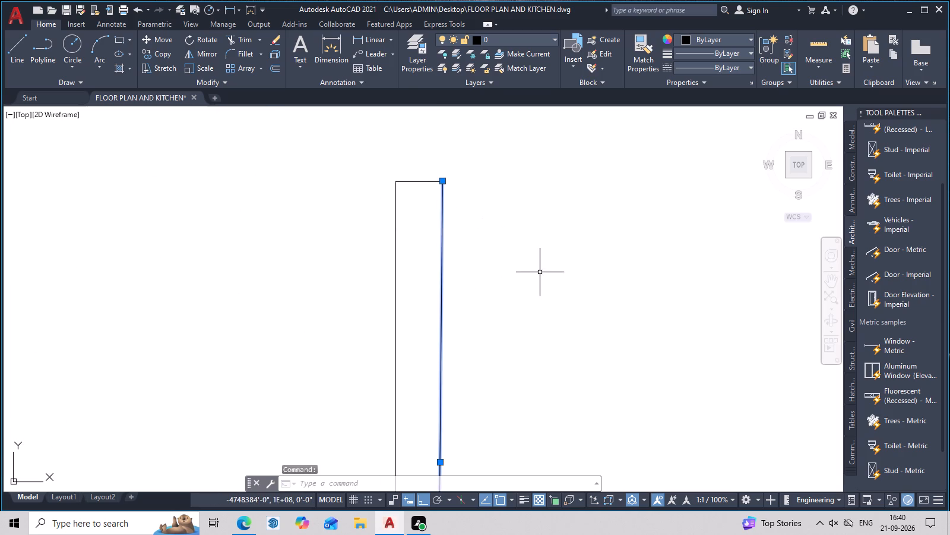
key(Delete)
Measure the tall strip's base section beside the cabinet's left edge with Quick measure.
scroll(481, 168, down, 3)
middle_drag(508, 281, 510, 206)
scroll(508, 229, up, 2)
middle_drag(509, 275, 524, 318)
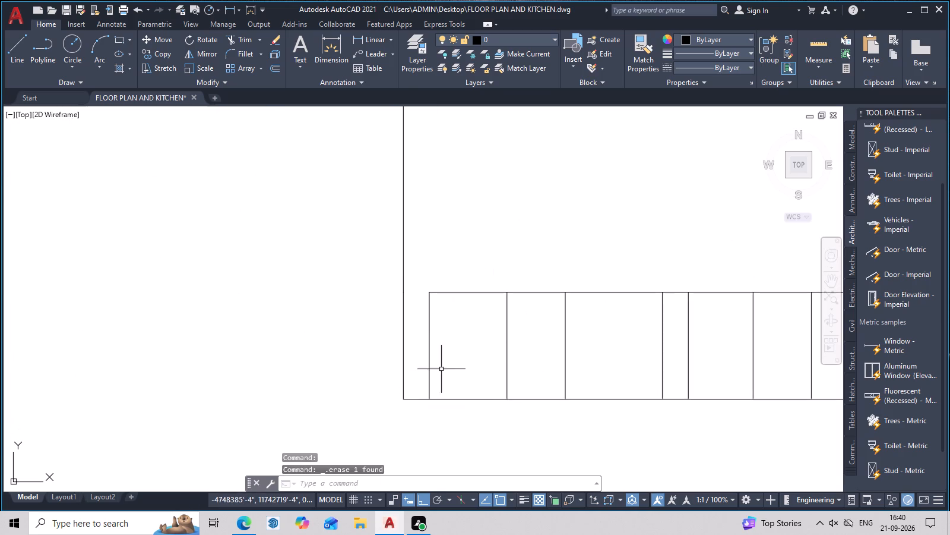
click(819, 37)
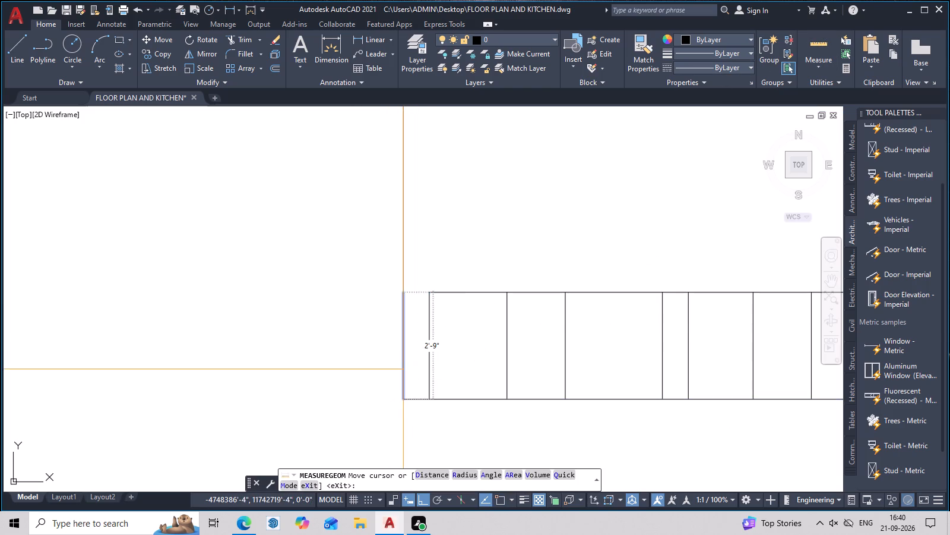
scroll(416, 364, up, 3)
middle_drag(416, 353, 430, 237)
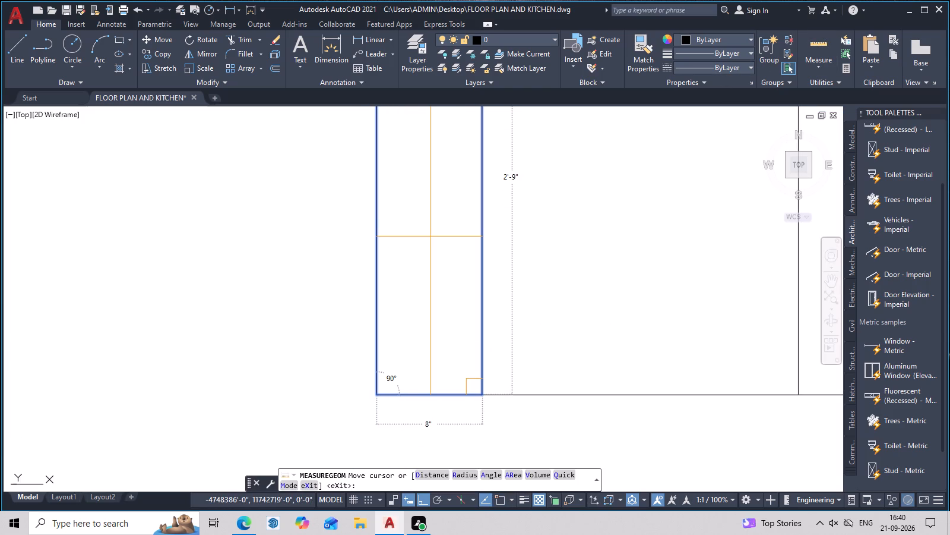
key(Escape)
Delete the short horizontal base line between the tall vertical line and the cabinet's lower-left corner.
scroll(433, 376, down, 2)
scroll(433, 376, up, 2)
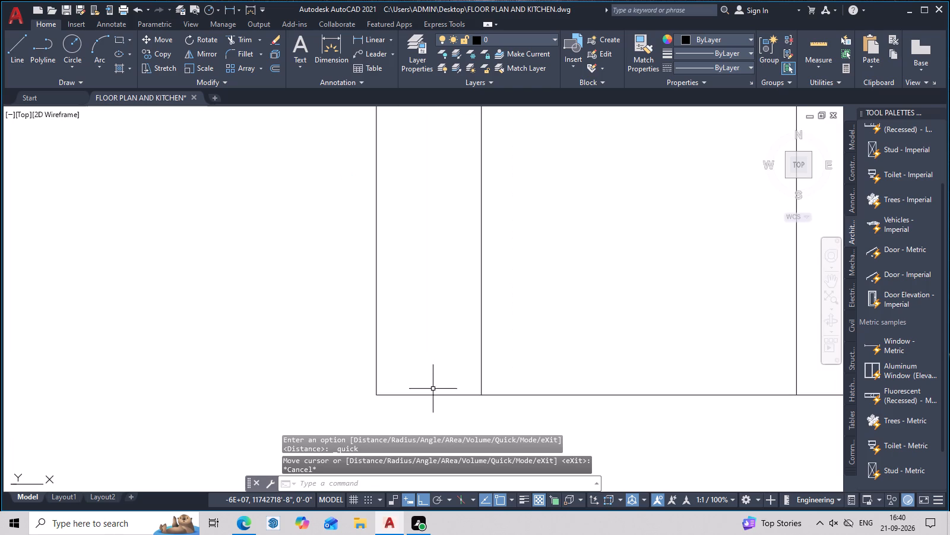
click(433, 396)
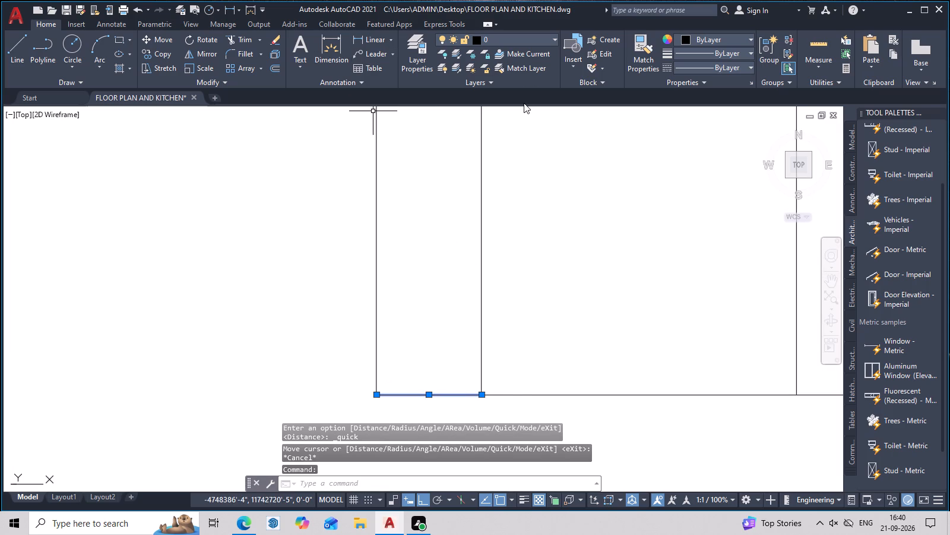
key(Delete)
Delete the three stacked vertical segments that form the tall line left of the cabinet.
scroll(429, 226, down, 4)
middle_drag(423, 248, 430, 296)
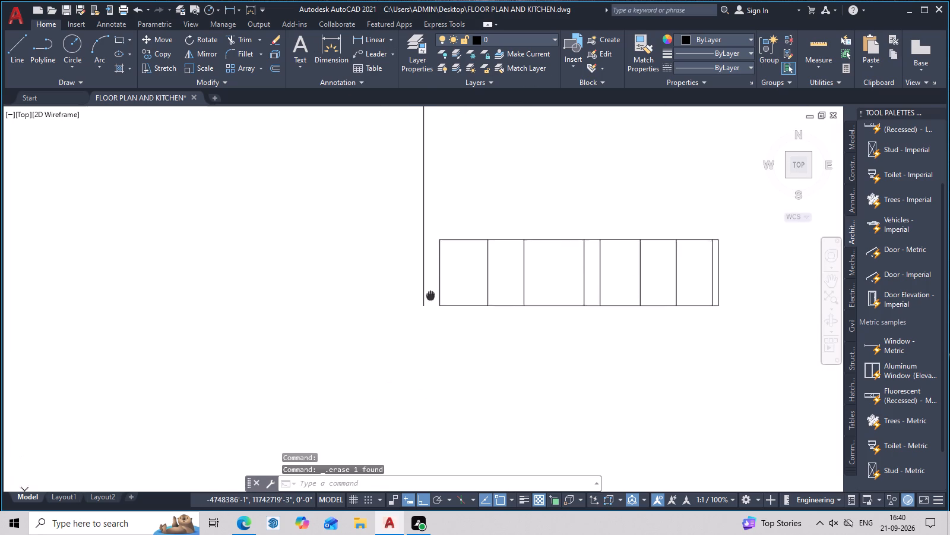
middle_drag(430, 296, 430, 303)
click(425, 259)
click(423, 208)
middle_drag(426, 209, 429, 275)
click(429, 182)
scroll(429, 191, down, 3)
middle_drag(436, 258, 436, 272)
scroll(433, 229, up, 2)
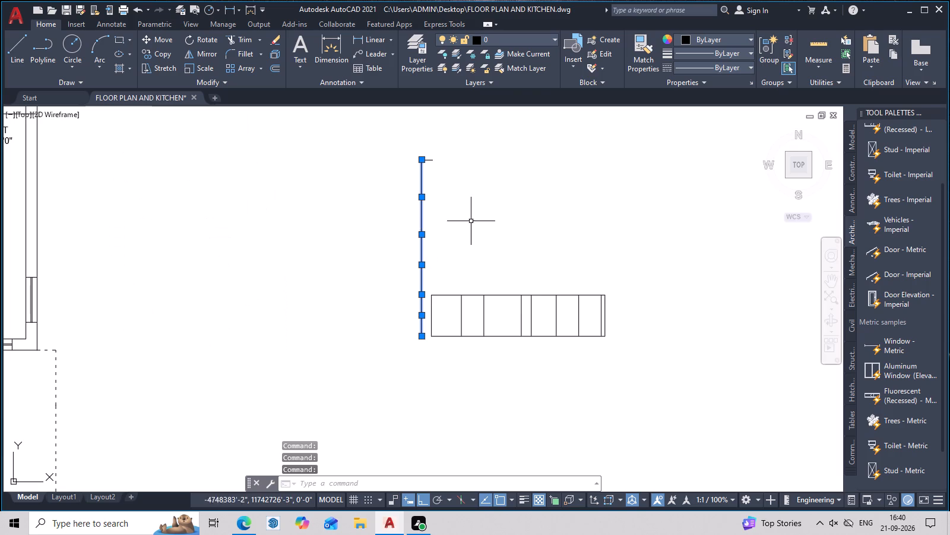
key(Delete)
Delete the leftover short horizontal line above the cabinet's left end.
middle_drag(484, 221, 543, 223)
drag(493, 158, 479, 174)
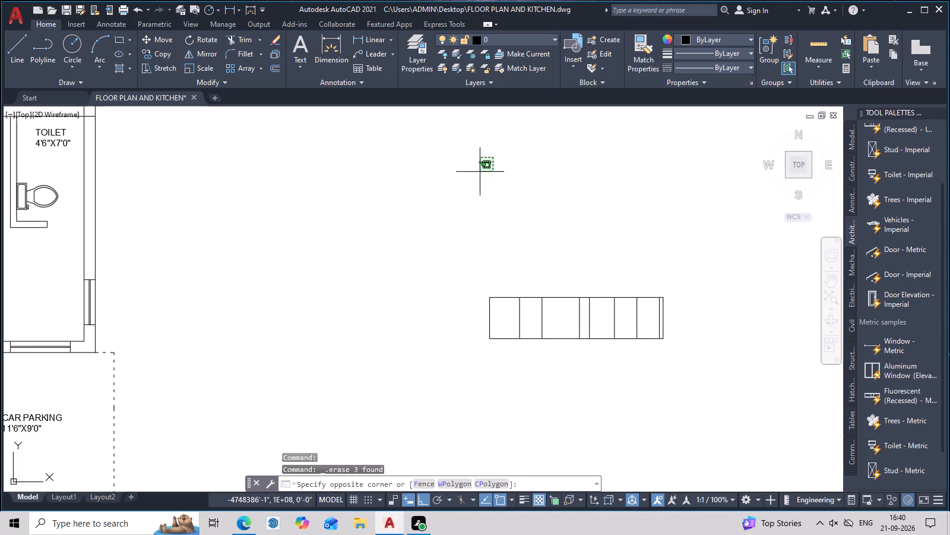
drag(479, 174, 467, 184)
click(461, 188)
key(Delete)
key(Escape)
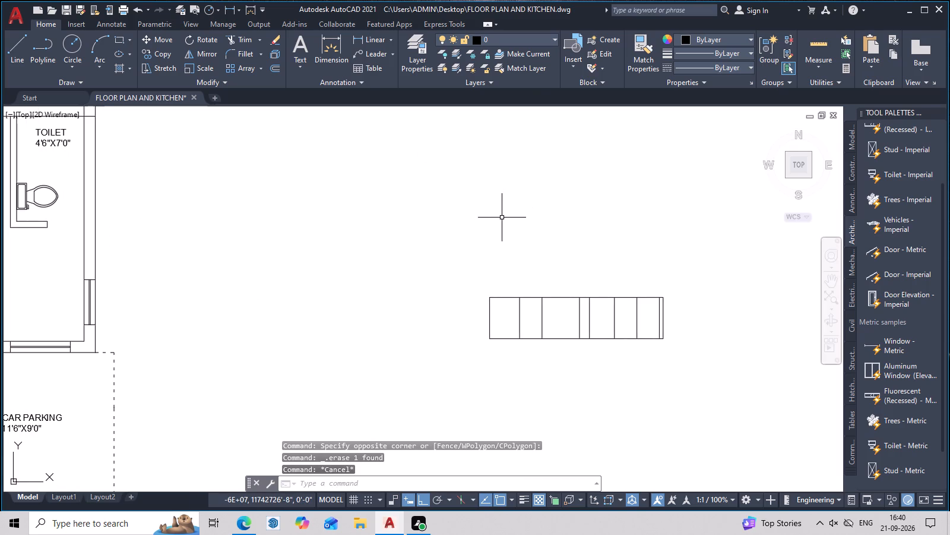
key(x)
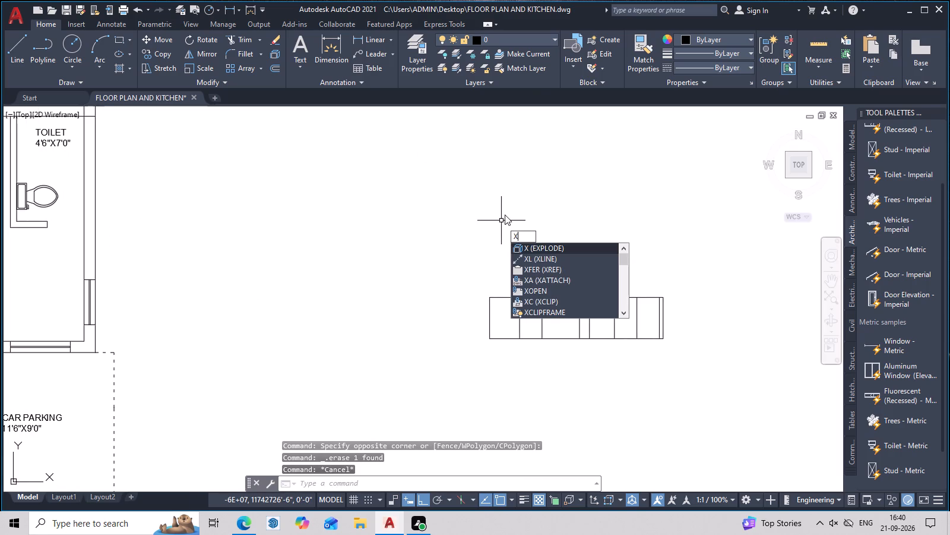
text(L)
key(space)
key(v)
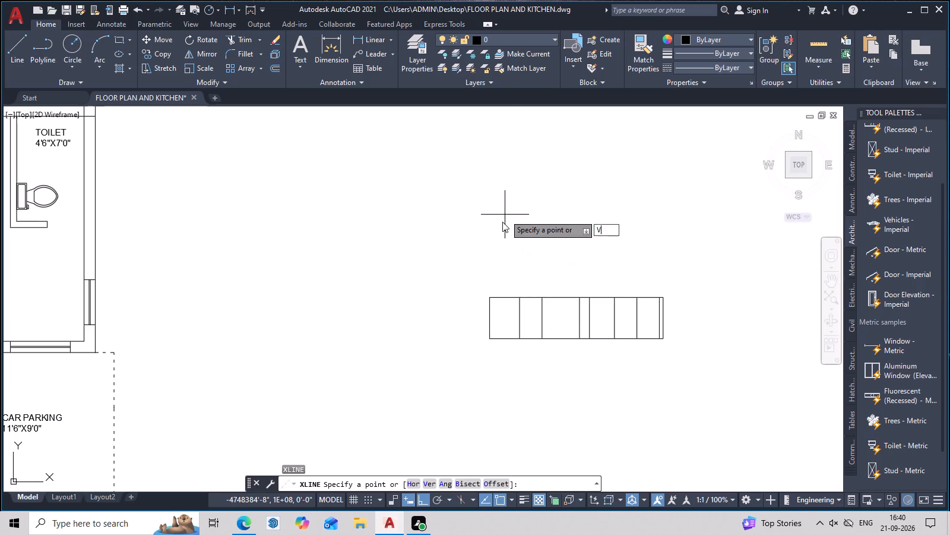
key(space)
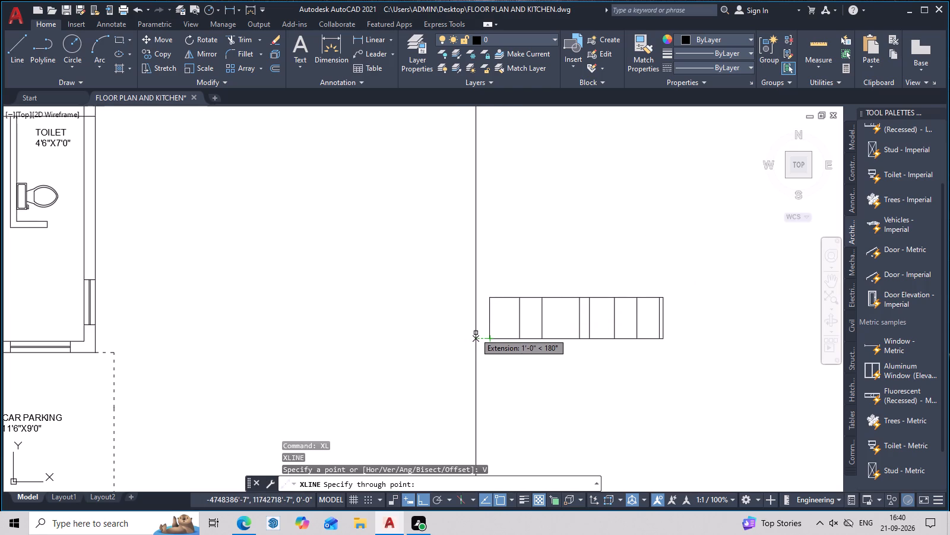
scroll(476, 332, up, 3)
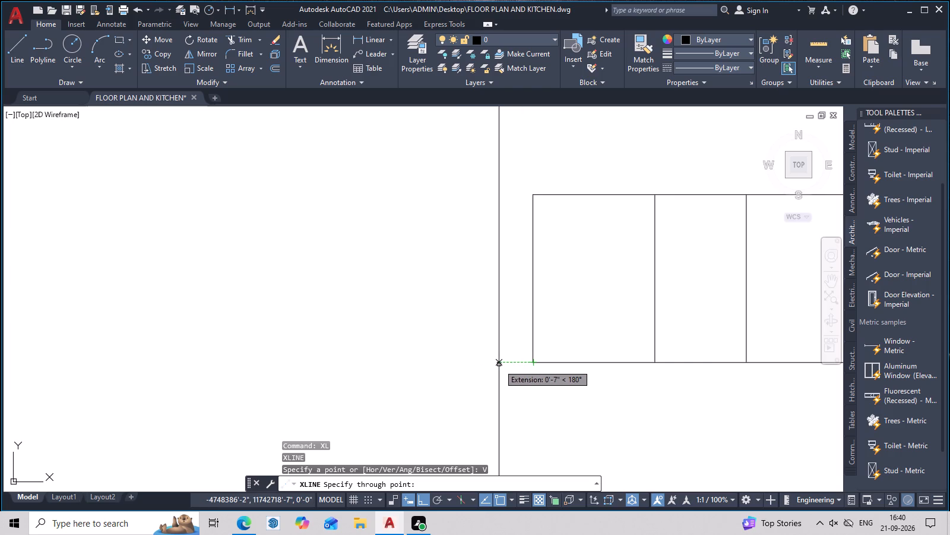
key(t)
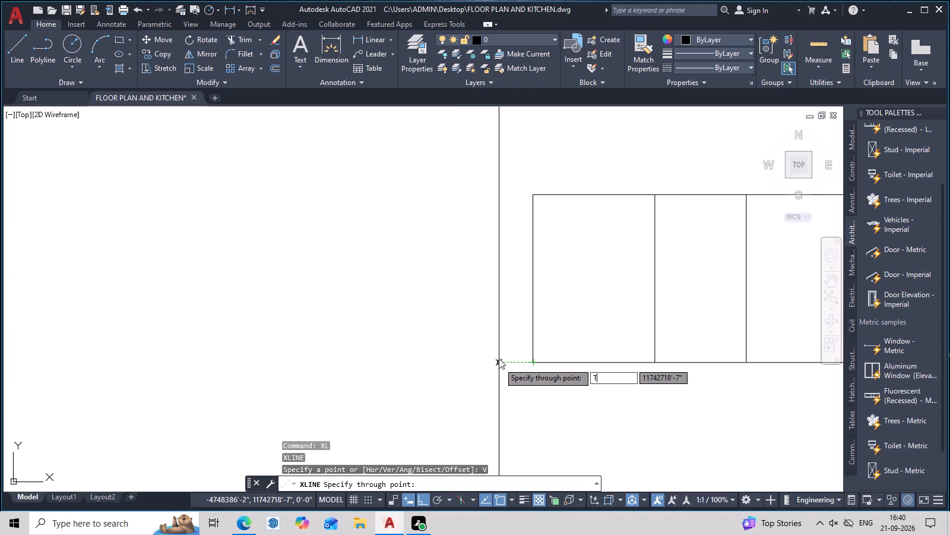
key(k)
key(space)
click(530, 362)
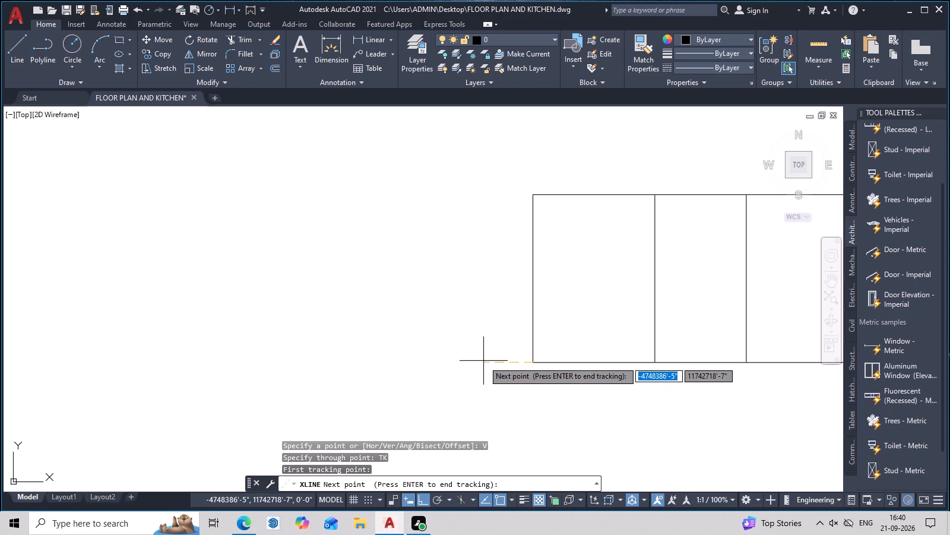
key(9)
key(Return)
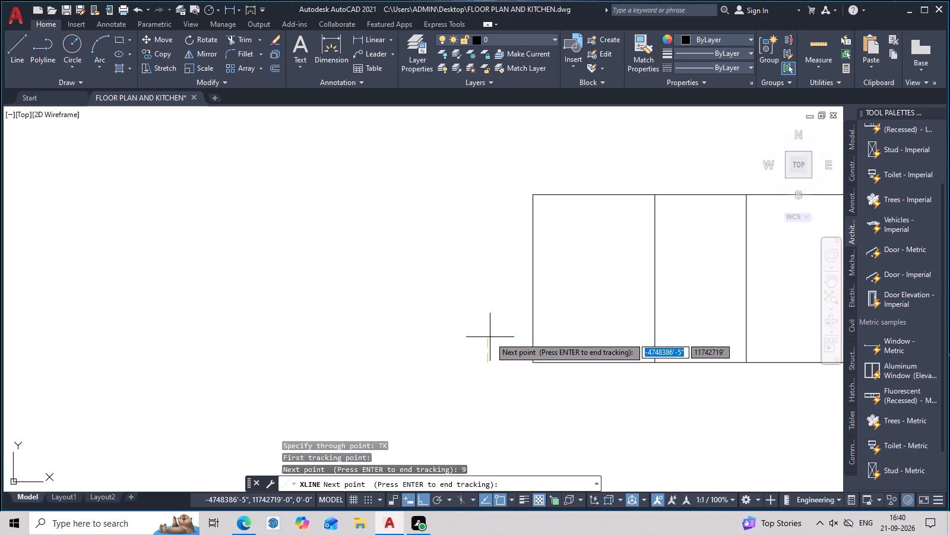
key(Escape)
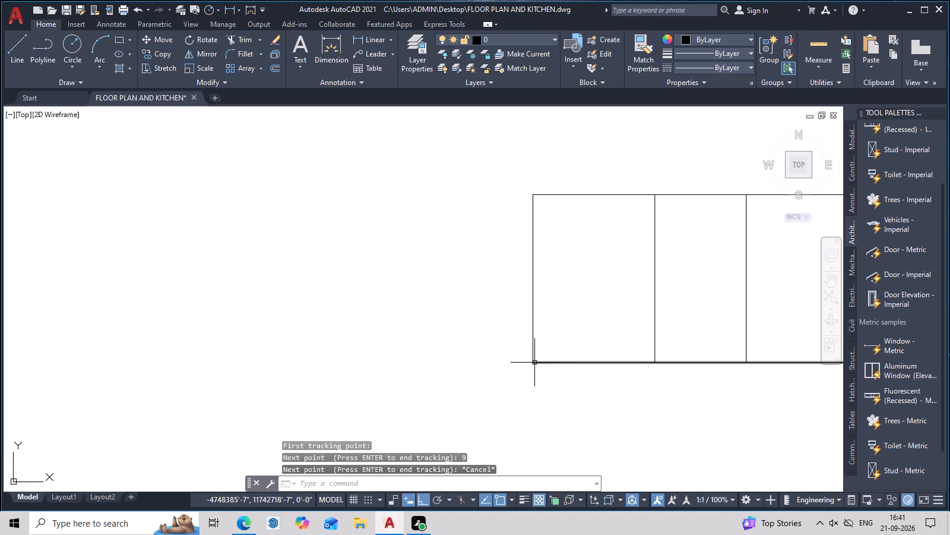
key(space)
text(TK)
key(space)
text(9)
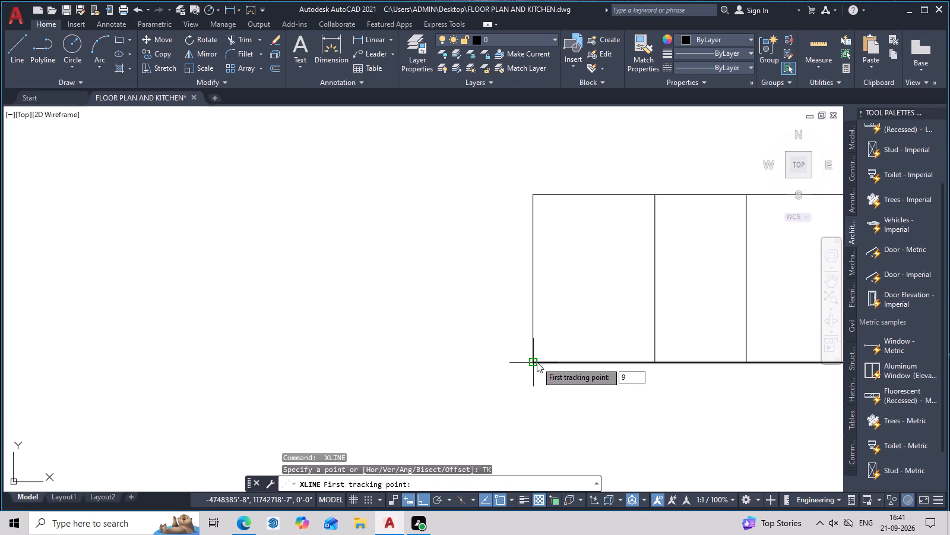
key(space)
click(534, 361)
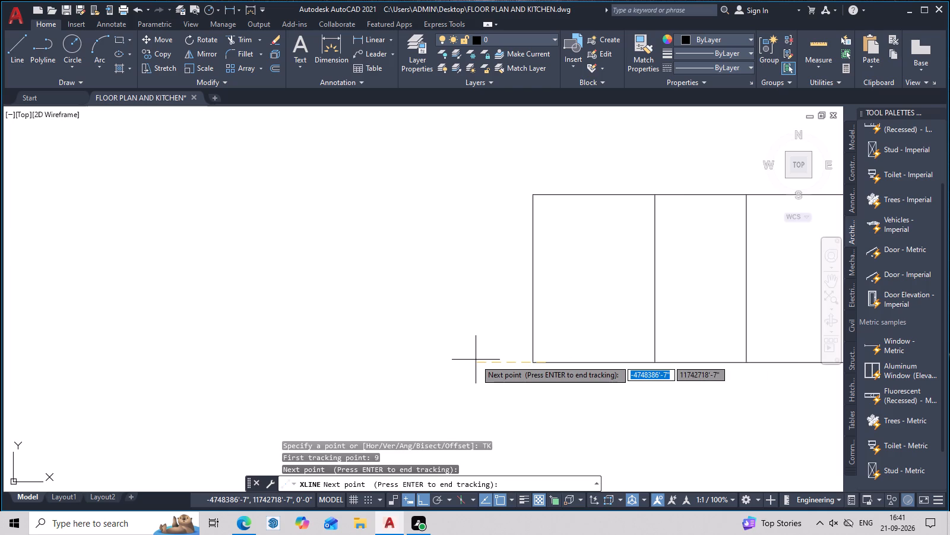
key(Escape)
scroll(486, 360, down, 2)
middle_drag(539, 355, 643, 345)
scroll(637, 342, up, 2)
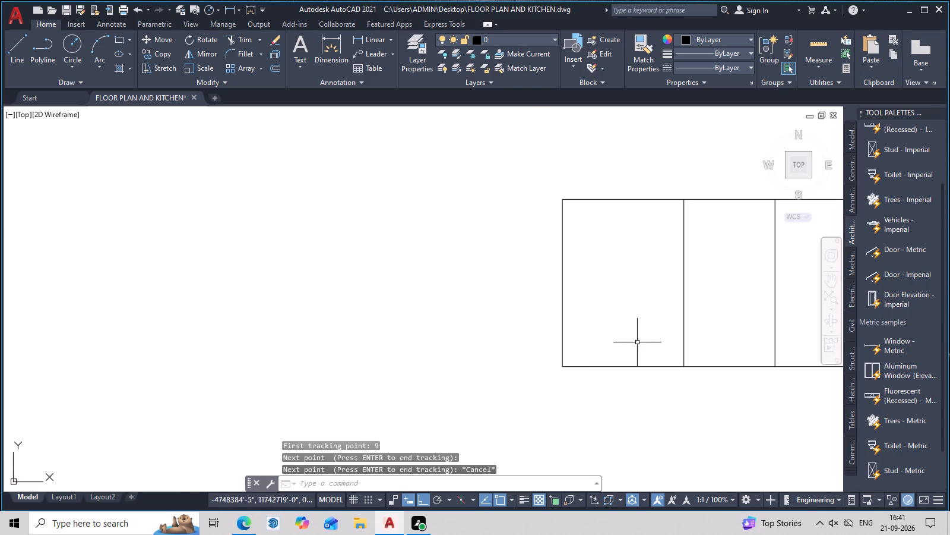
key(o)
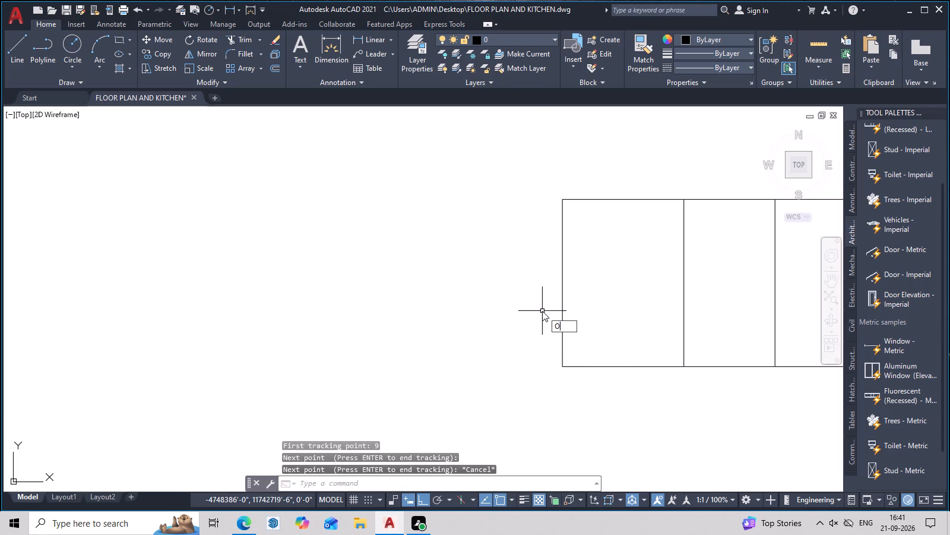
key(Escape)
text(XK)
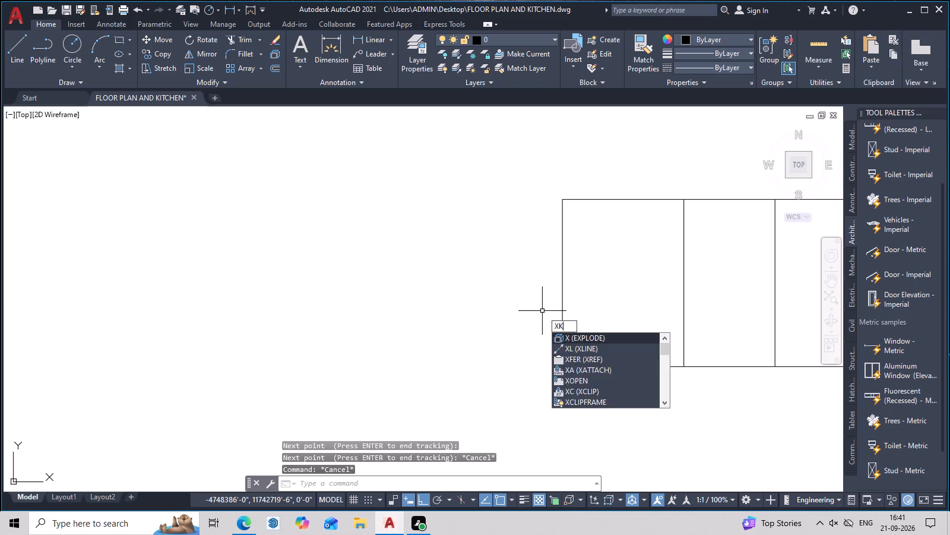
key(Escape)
Draw a vertical construction line 9" to the left of the cabinet's lower-left corner.
text(XL V)
key(space)
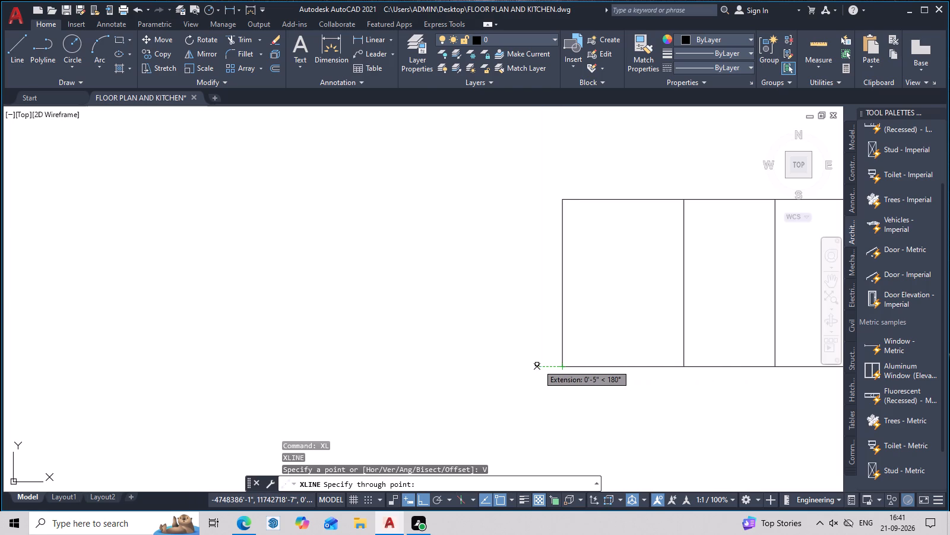
key(9)
key(Return)
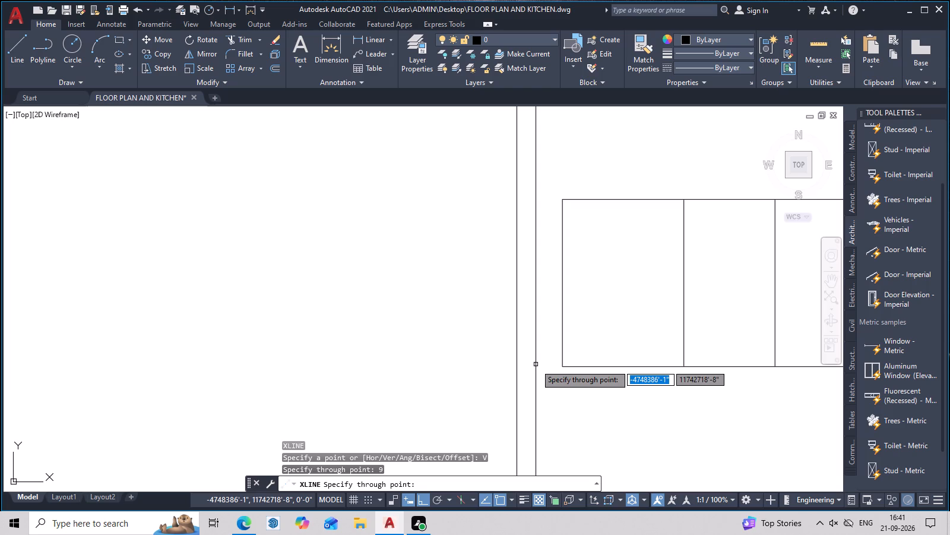
scroll(657, 347, down, 2)
middle_drag(620, 348, 597, 352)
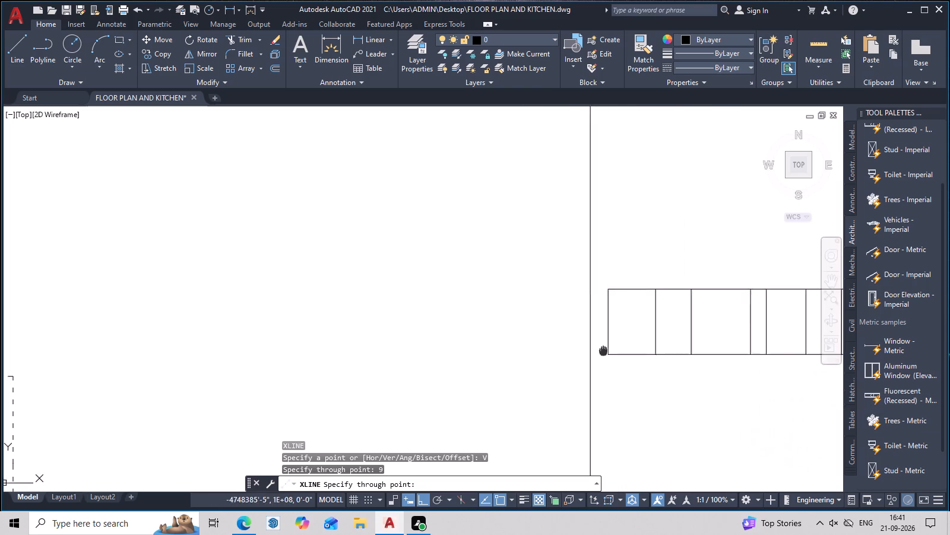
middle_drag(597, 352, 531, 360)
key(Escape)
scroll(505, 374, up, 2)
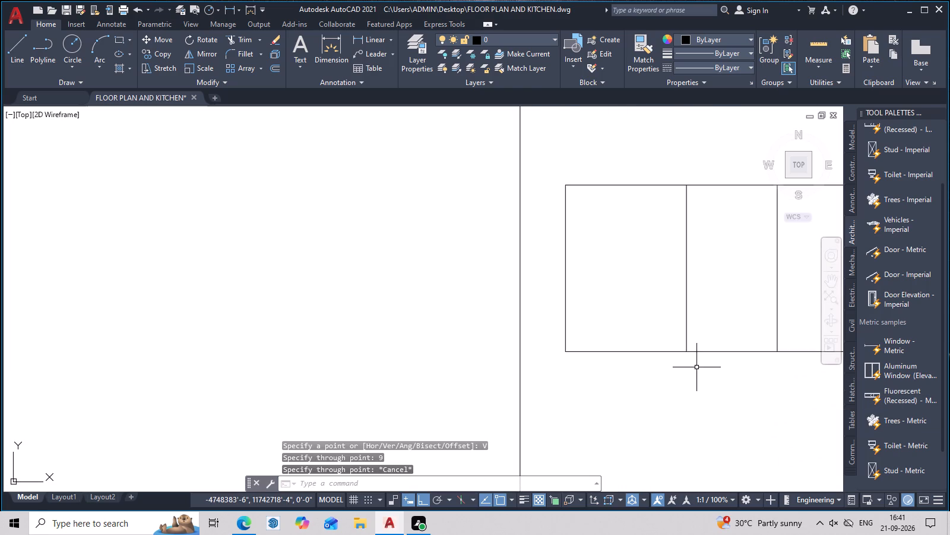
Draw a horizontal line from the cabinet's lower-left corner to the vertical construction line.
text(L)
key(space)
click(566, 352)
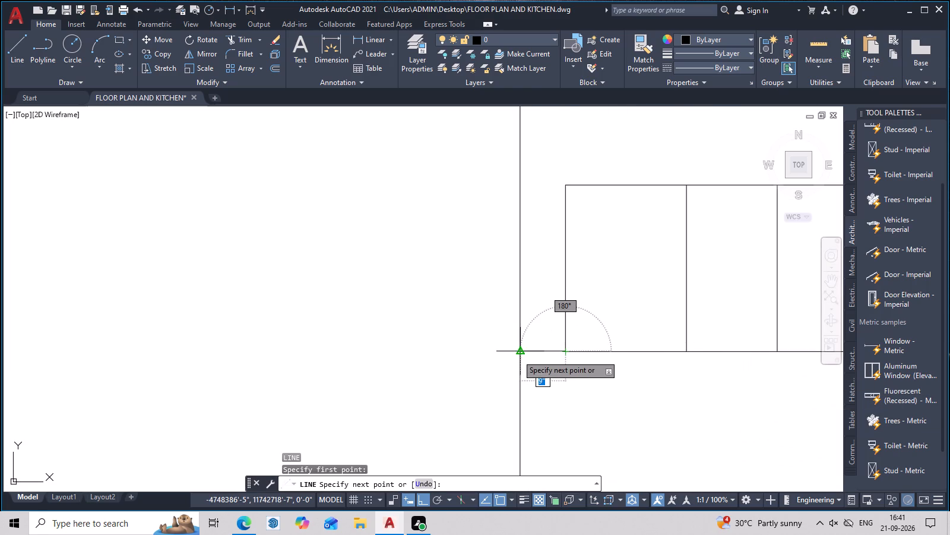
click(519, 353)
key(Escape)
Measure the gap between the vertical construction line and the cabinet's left edge with quick measure.
scroll(560, 359, down, 2)
middle_drag(571, 360, 572, 355)
scroll(572, 357, up, 1)
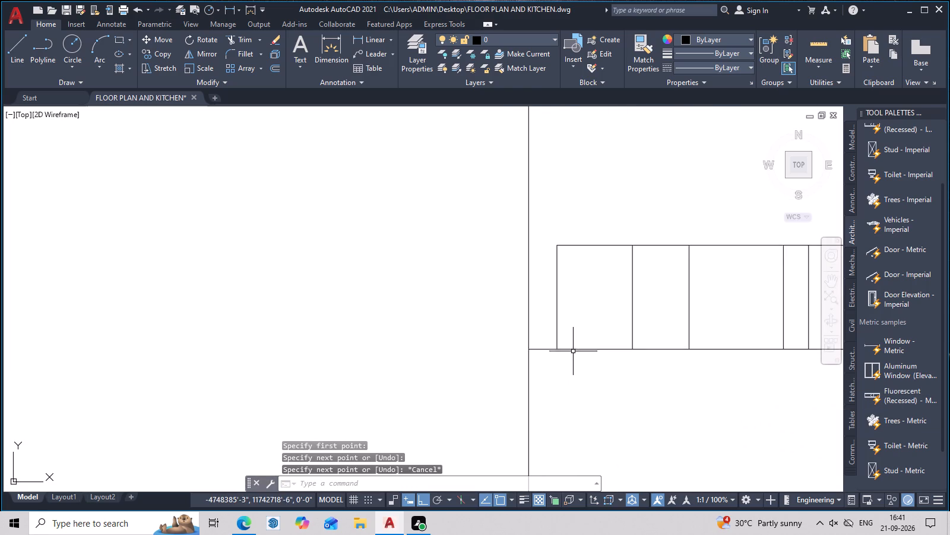
scroll(573, 351, up, 2)
click(818, 41)
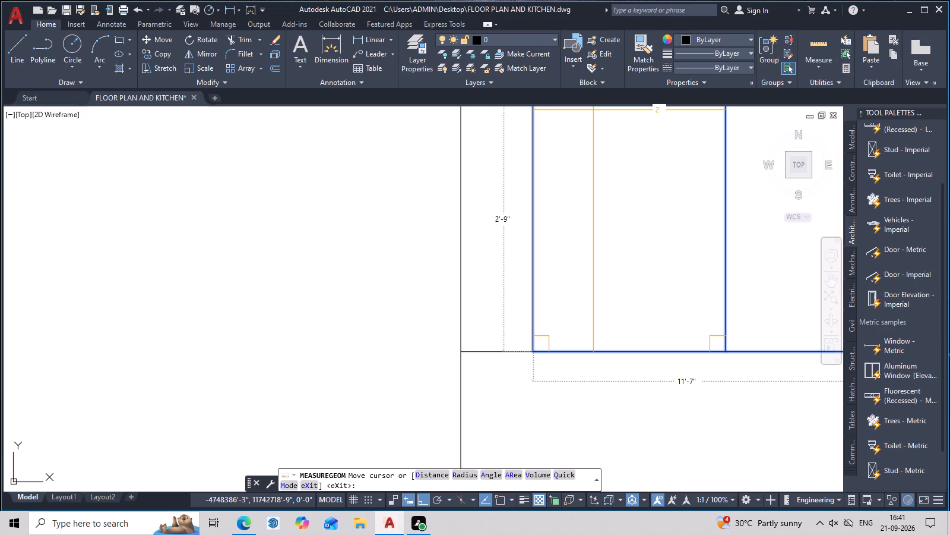
scroll(488, 331, up, 3)
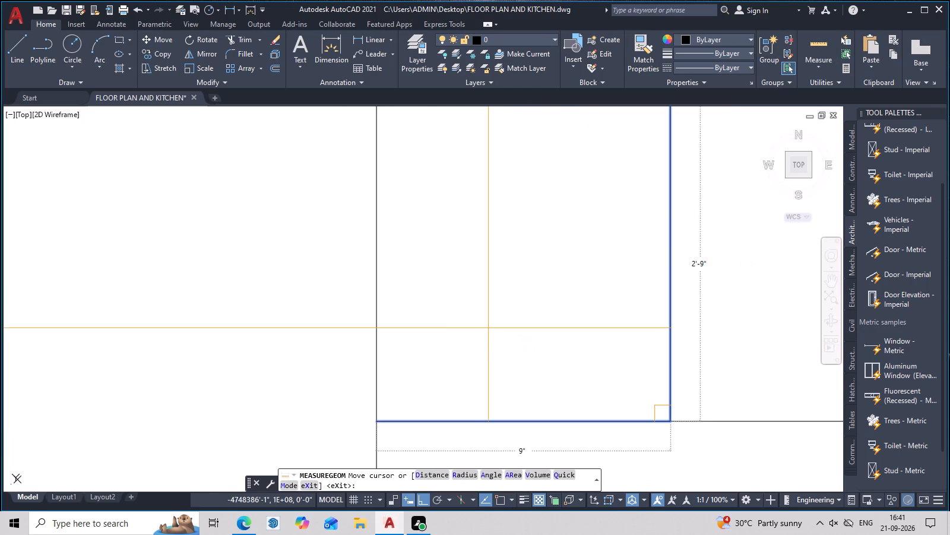
scroll(490, 326, down, 2)
middle_drag(490, 326, 498, 301)
key(Escape)
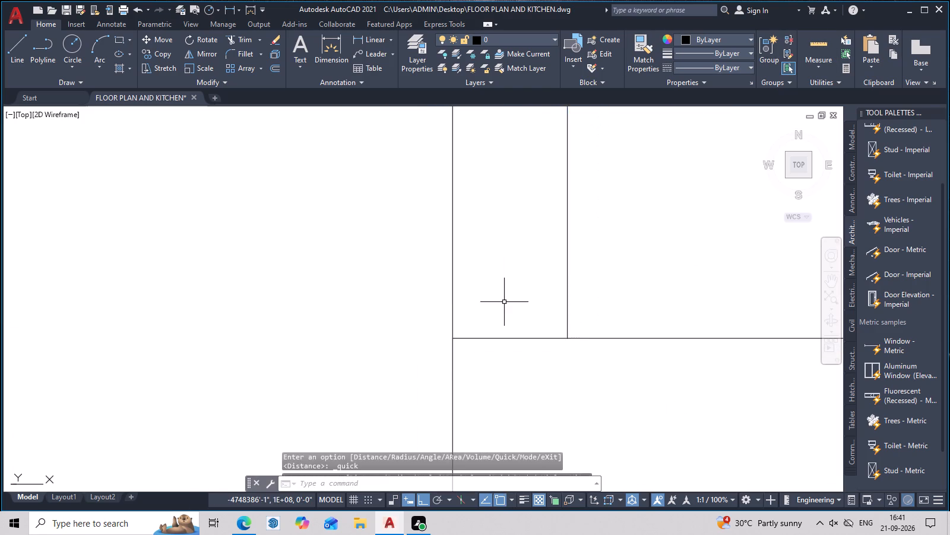
Offset the cabinet's top line upward by 2'.
scroll(504, 302, down, 6)
middle_drag(505, 302, 501, 351)
scroll(530, 353, up, 4)
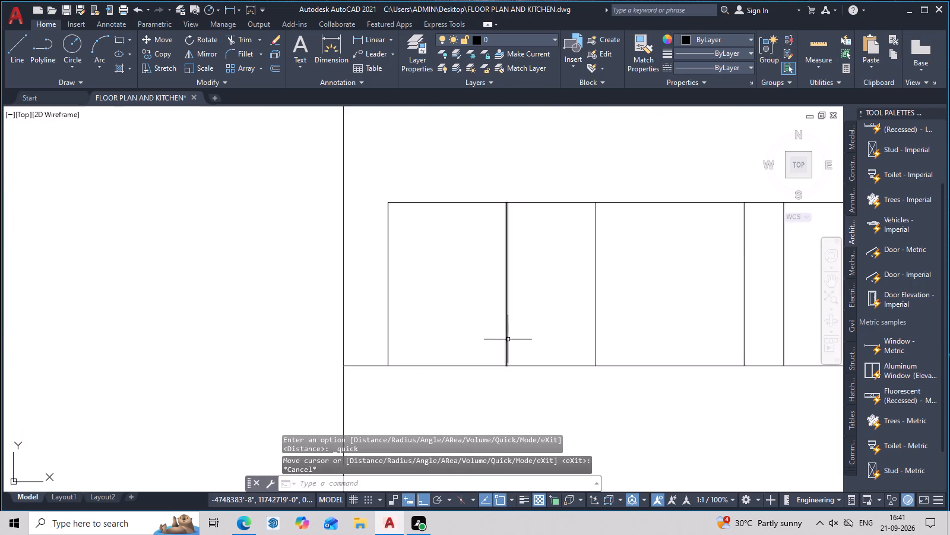
middle_drag(508, 339, 537, 424)
scroll(488, 322, down, 2)
middle_drag(487, 331, 482, 389)
scroll(451, 365, up, 2)
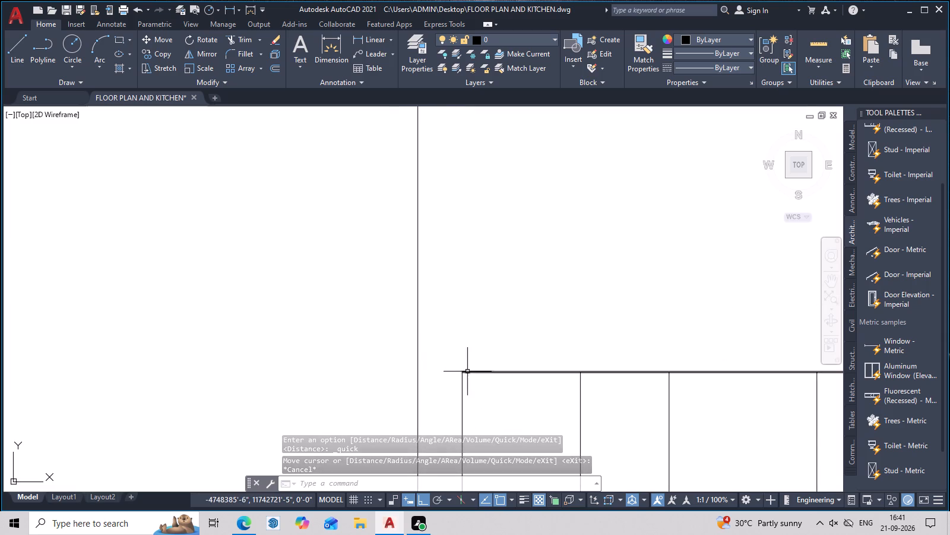
text(O)
key(space)
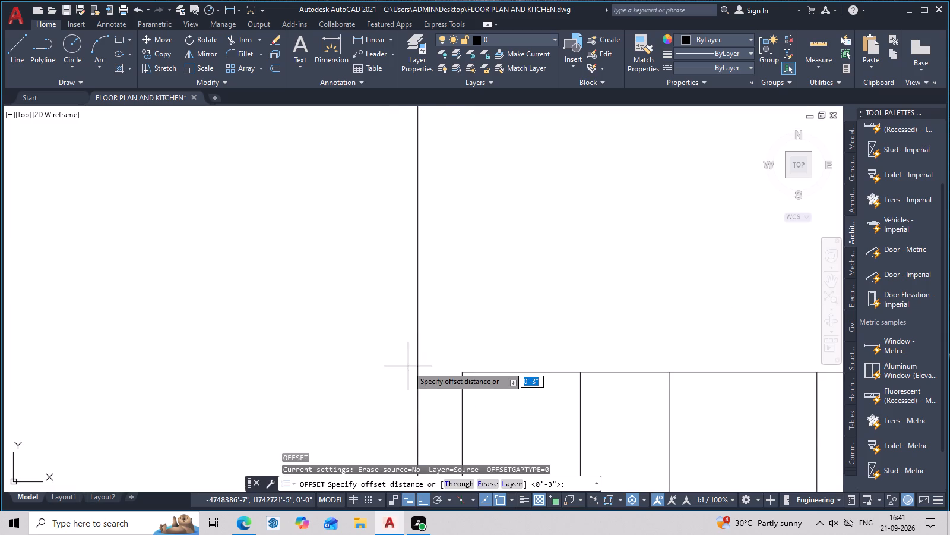
text(2')
key(space)
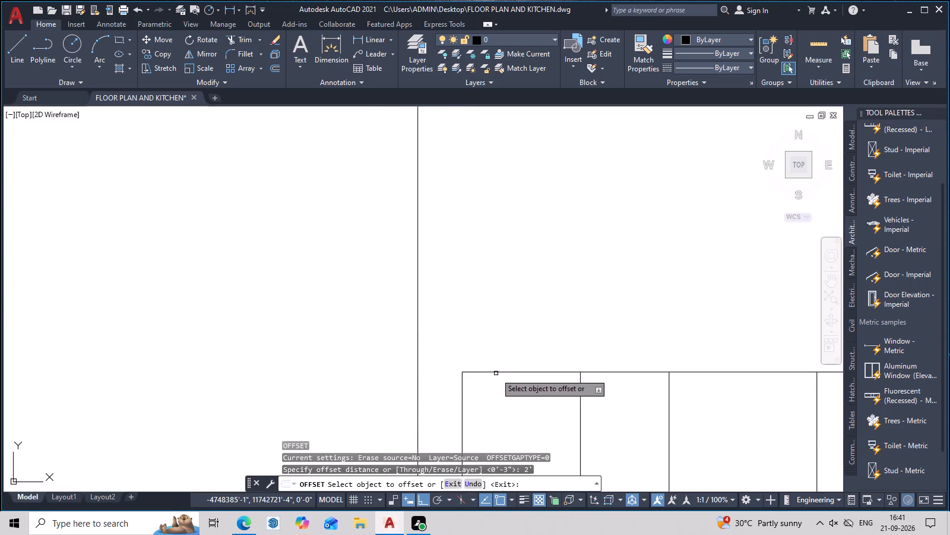
click(496, 372)
scroll(461, 219, down, 1)
middle_drag(471, 219, 414, 330)
click(417, 319)
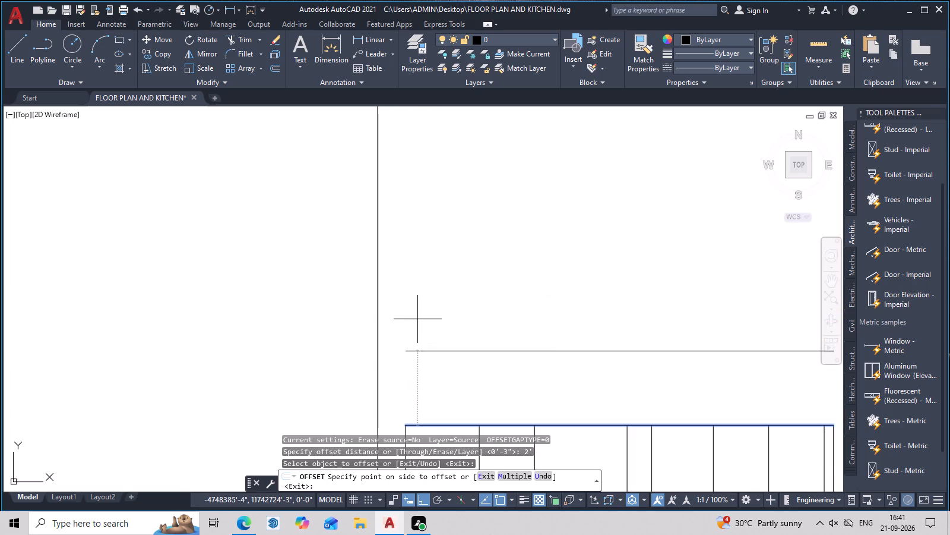
middle_drag(464, 353, 465, 401)
middle_drag(421, 395, 457, 306)
key(Escape)
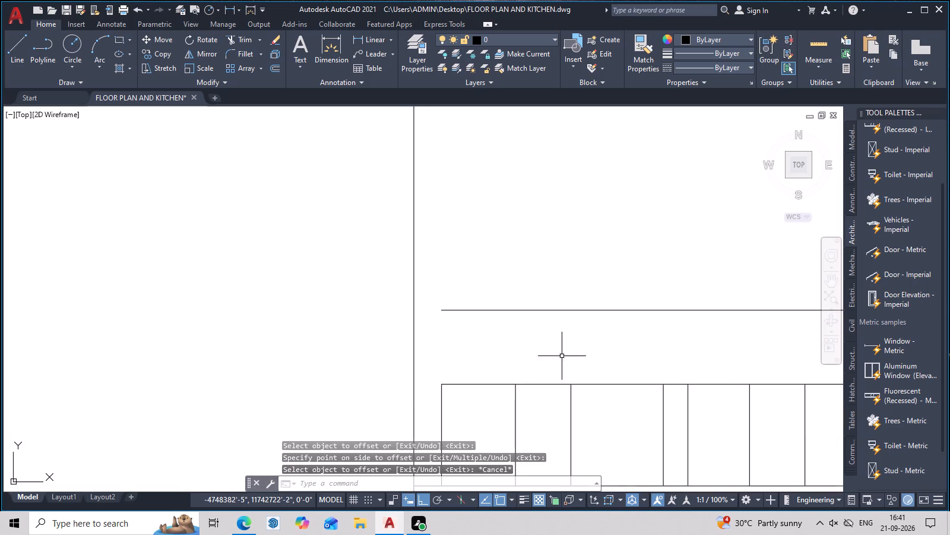
Offset the line above the cabinet upward by another 2'.
text(O)
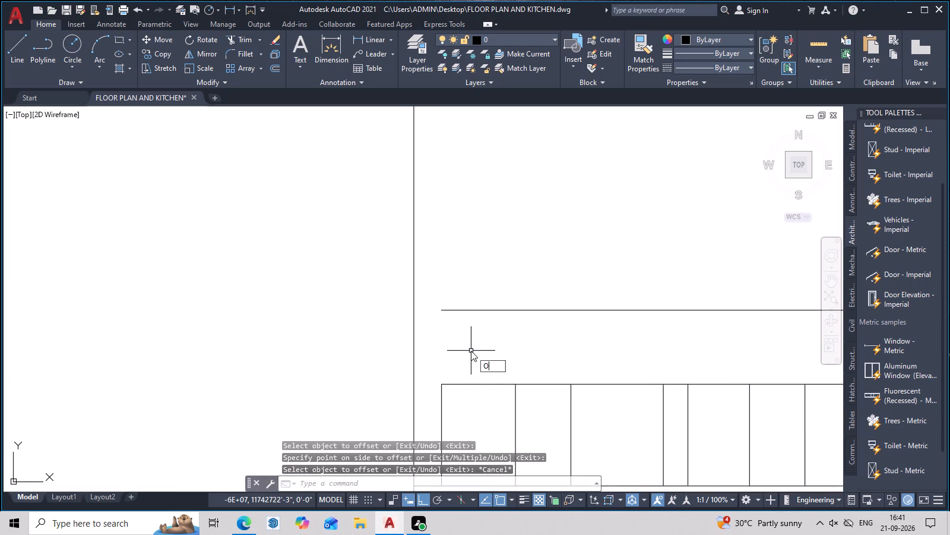
key(space)
key(space)
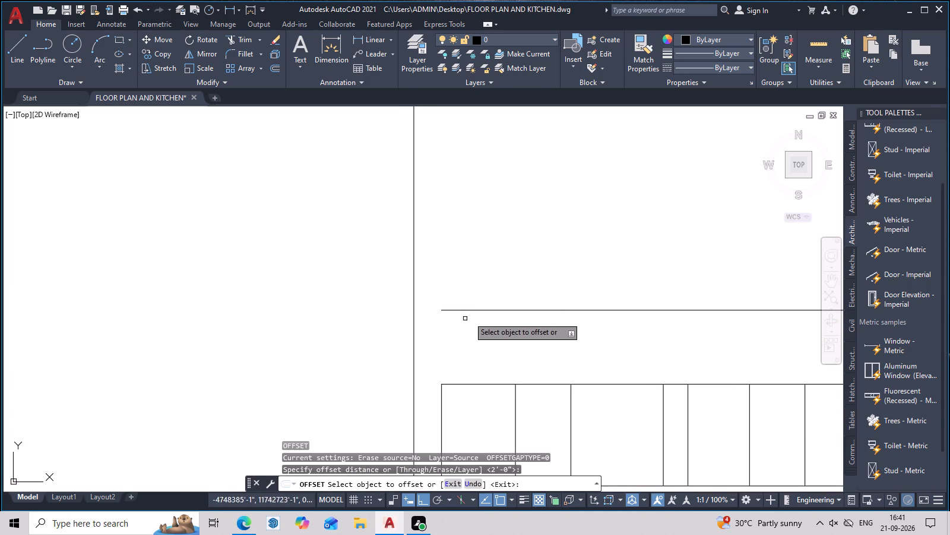
click(500, 310)
click(500, 144)
middle_drag(514, 190, 479, 322)
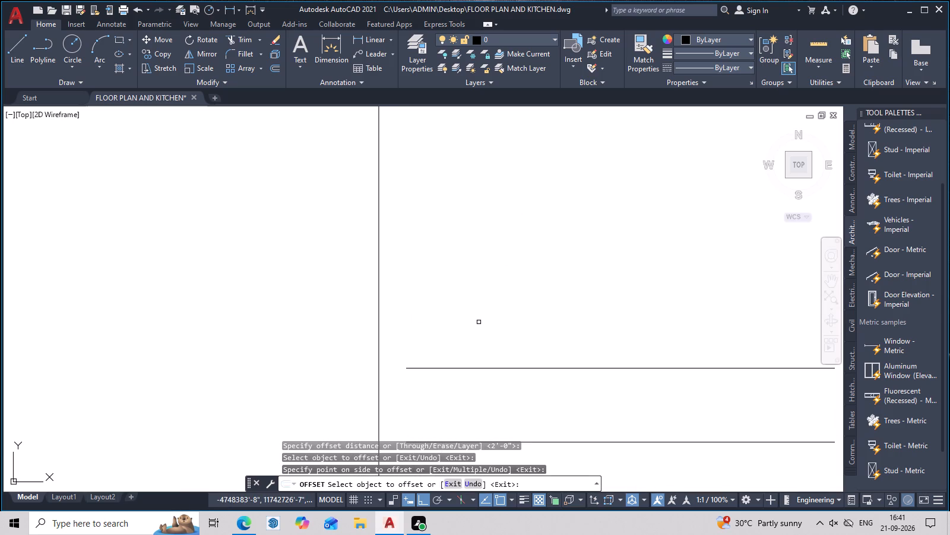
key(space)
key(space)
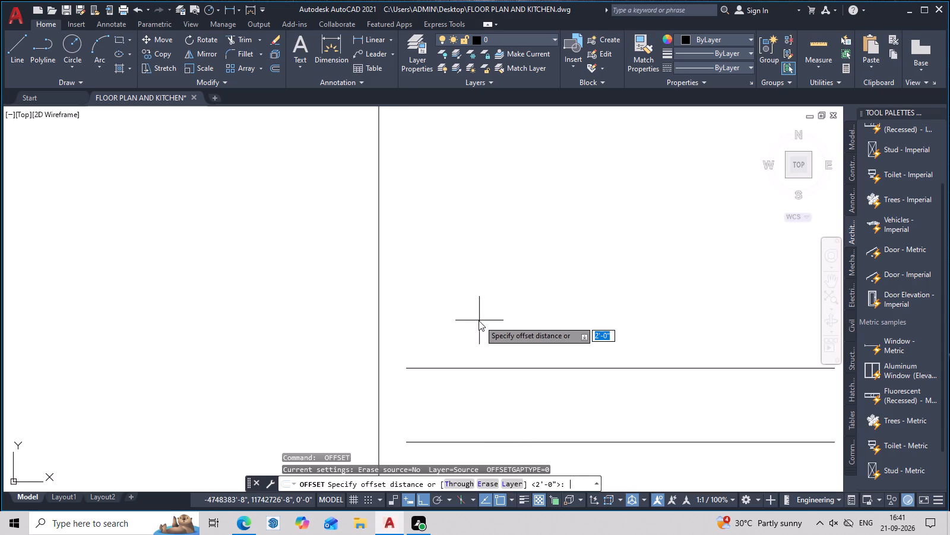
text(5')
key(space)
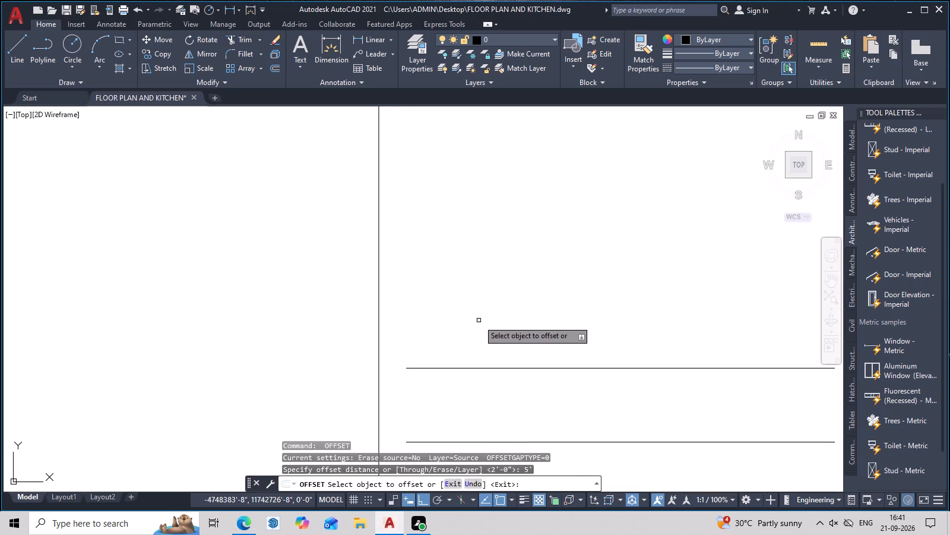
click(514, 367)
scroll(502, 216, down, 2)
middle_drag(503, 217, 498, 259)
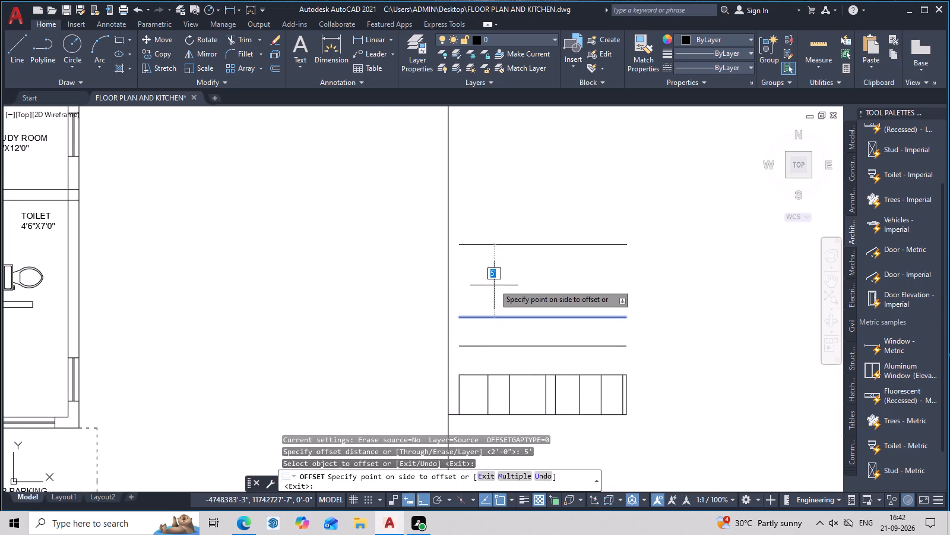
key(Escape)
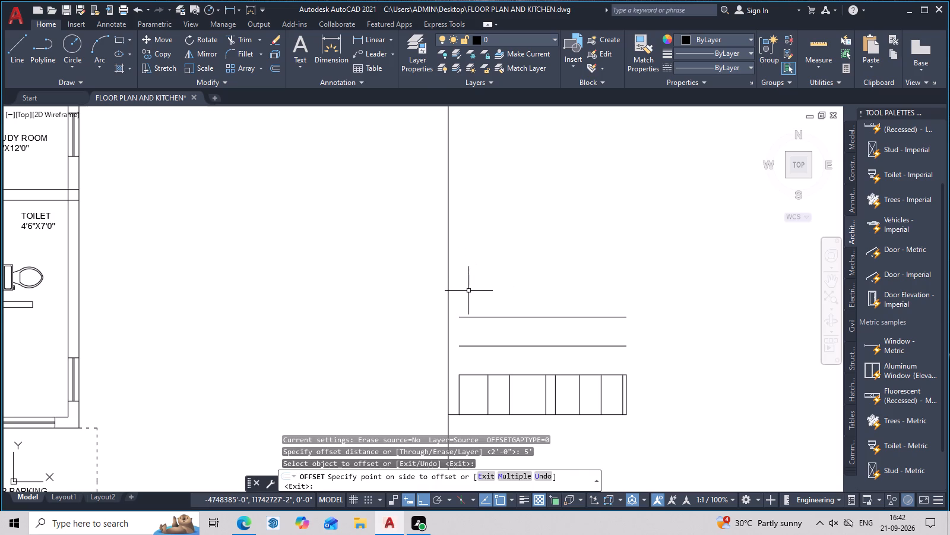
Offset the uppermost horizontal line above the cabinet upward by 2'5".
key(o)
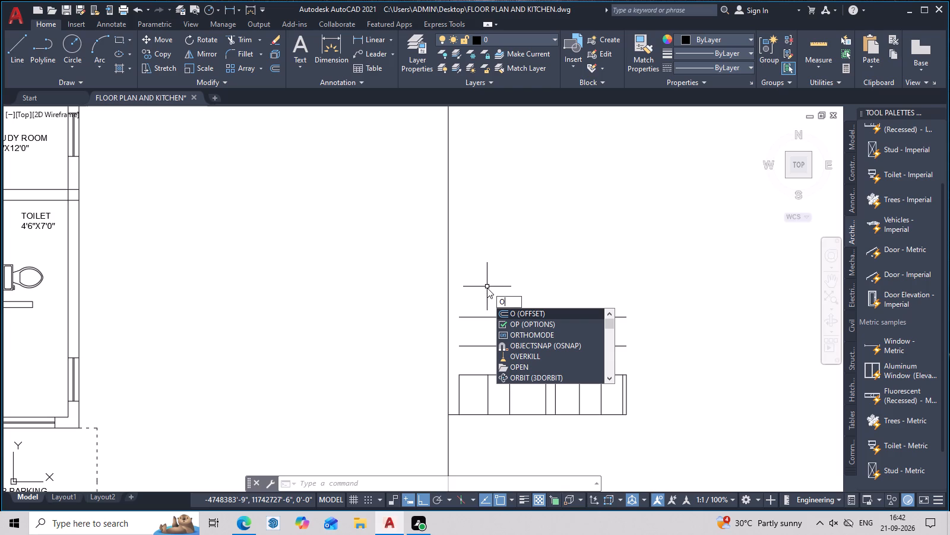
key(space)
key(2)
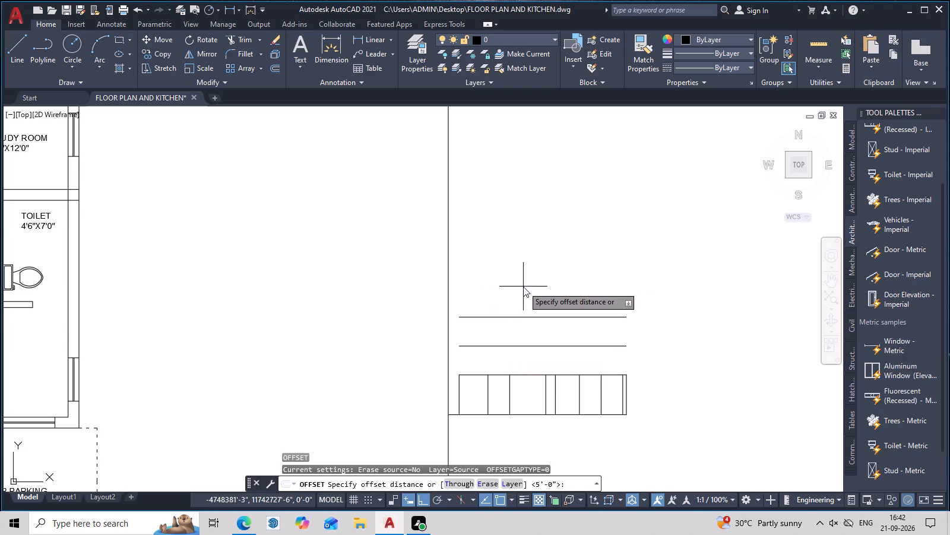
text('5")
key(space)
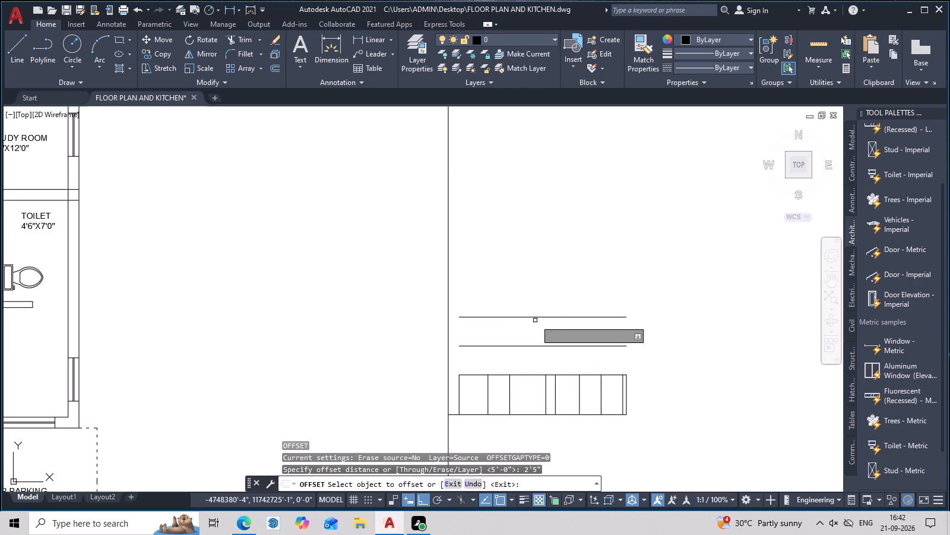
click(534, 316)
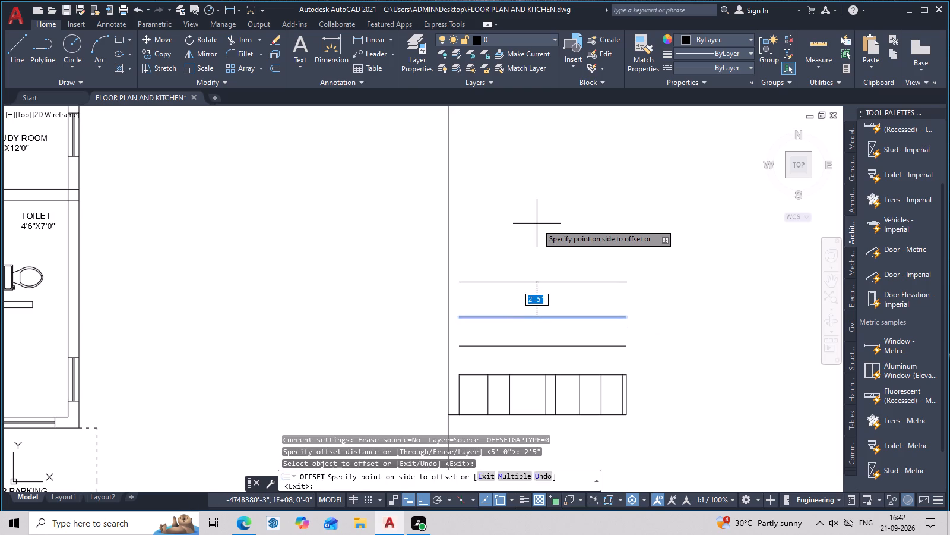
click(536, 224)
middle_drag(536, 254, 490, 230)
scroll(439, 271, up, 1)
middle_drag(449, 279, 430, 262)
key(Escape)
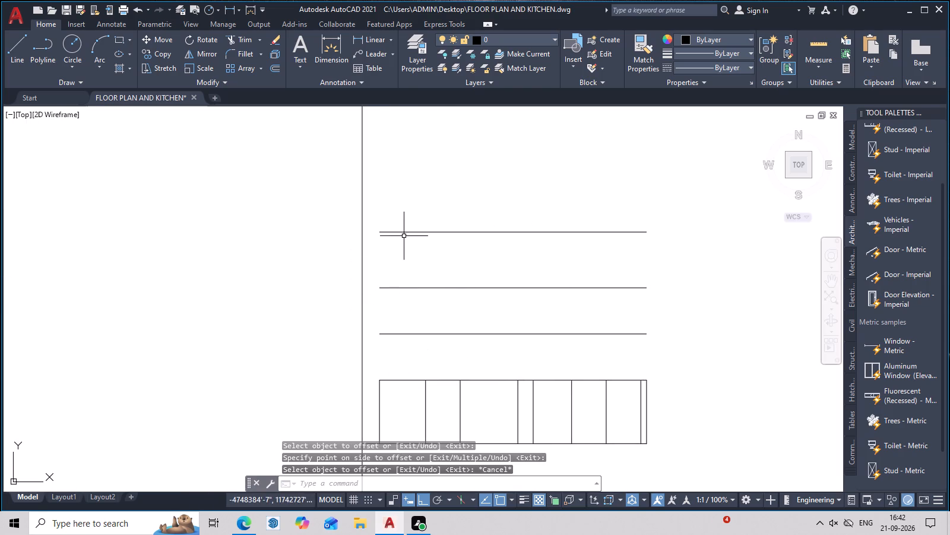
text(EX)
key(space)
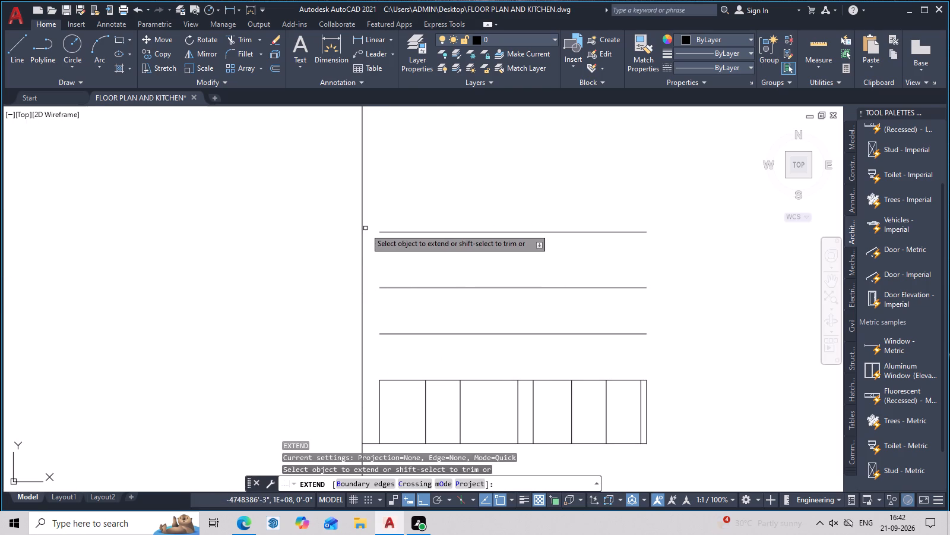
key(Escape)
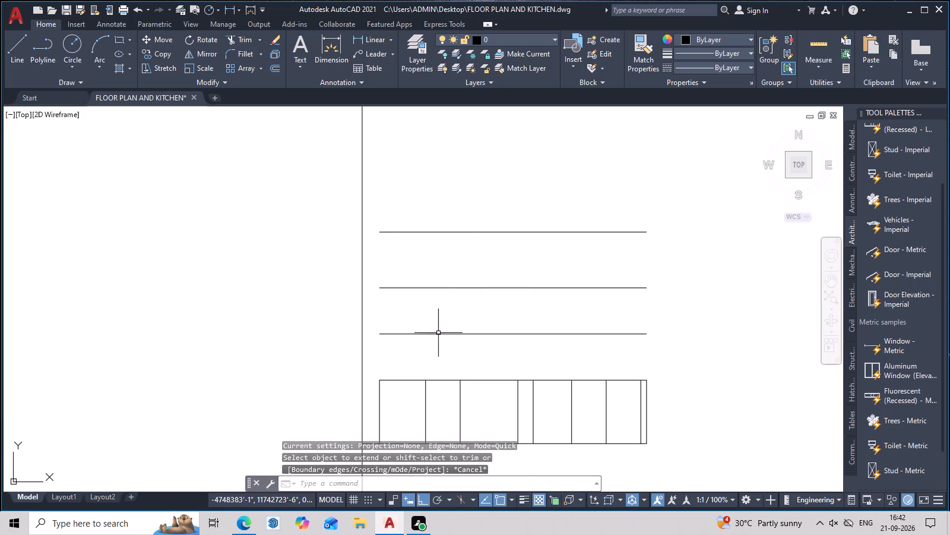
Extend the cabinet's left edge upward through the offset lines to the topmost horizontal line.
text(EX)
key(space)
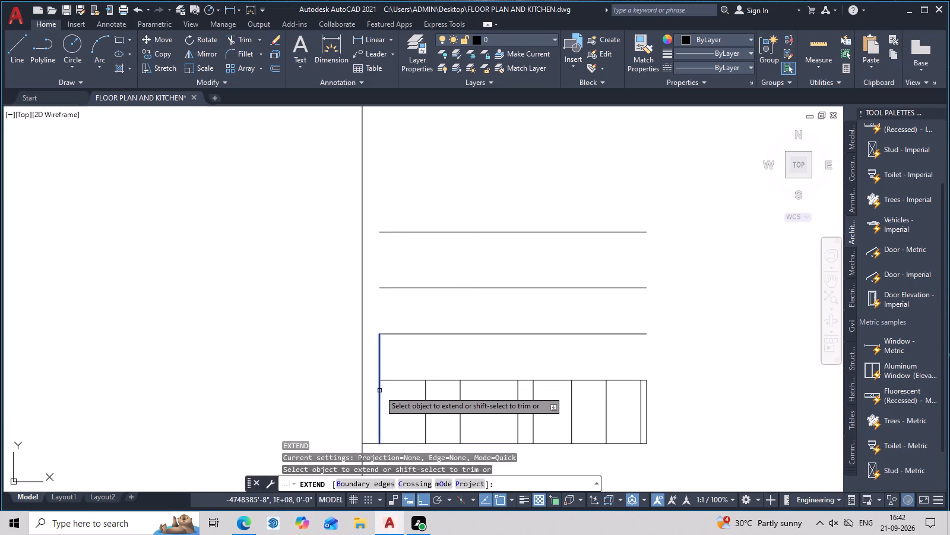
click(379, 391)
click(380, 354)
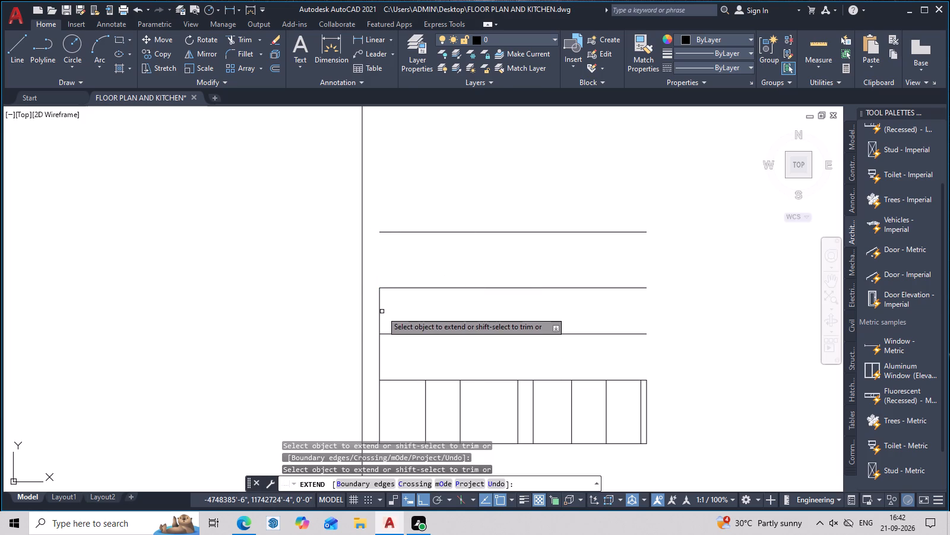
click(382, 309)
click(380, 309)
click(376, 309)
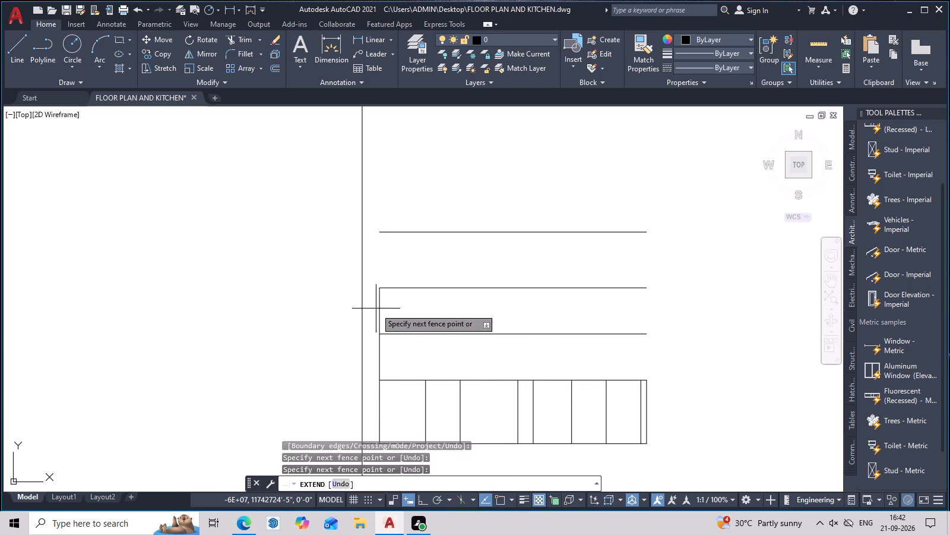
click(379, 306)
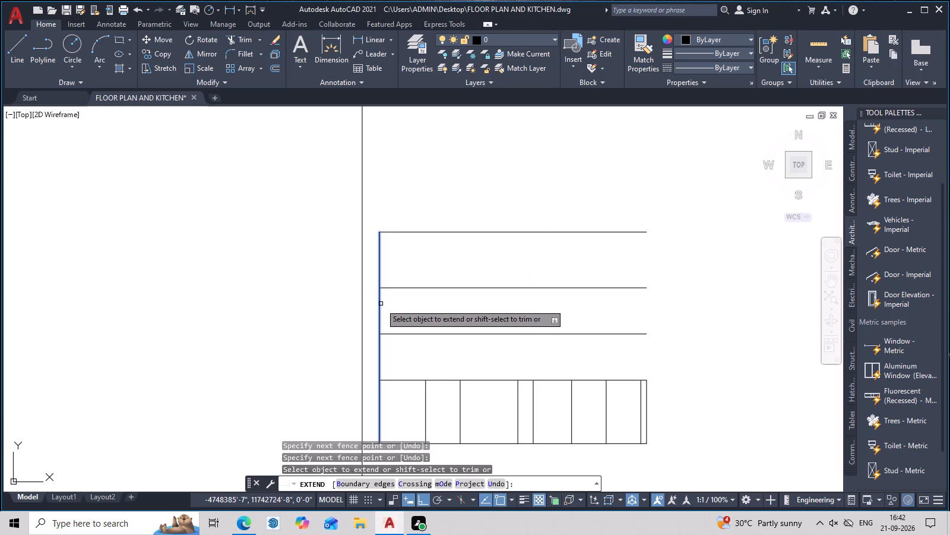
click(381, 304)
key(Escape)
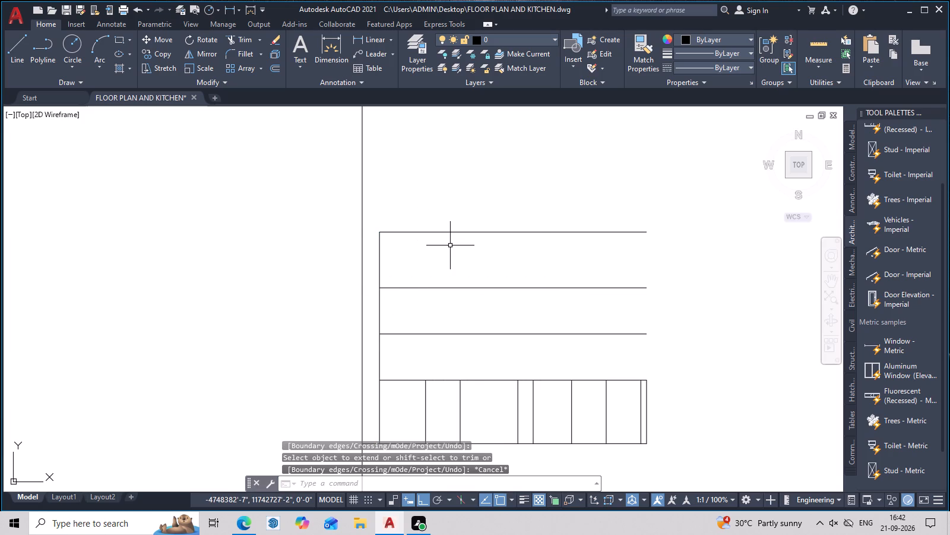
Draw a horizontal line from the top of the extended left edge to the vertical construction line.
text(L)
key(space)
scroll(359, 222, up, 2)
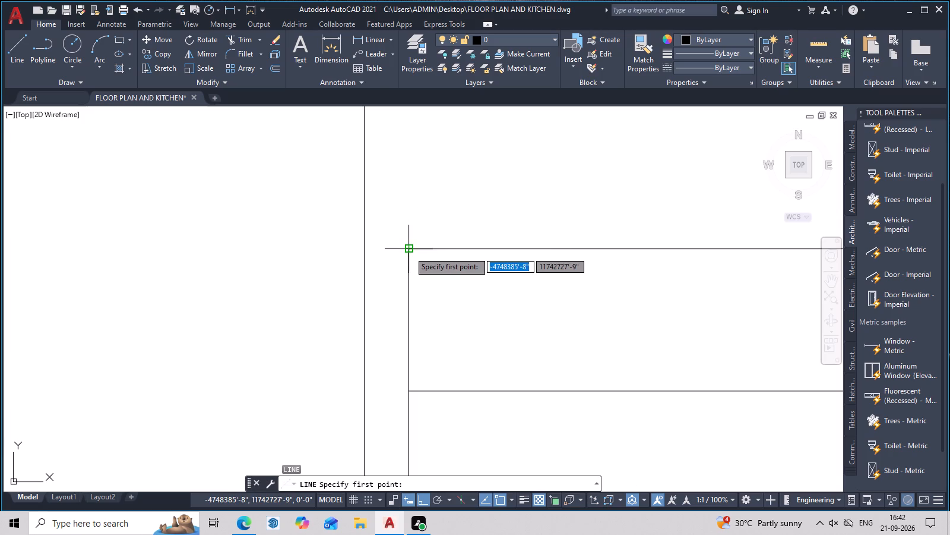
click(409, 251)
click(364, 250)
key(Escape)
Trim the vertical construction line above the top horizontal line and below the base line to close the wall strip.
scroll(463, 275, down, 2)
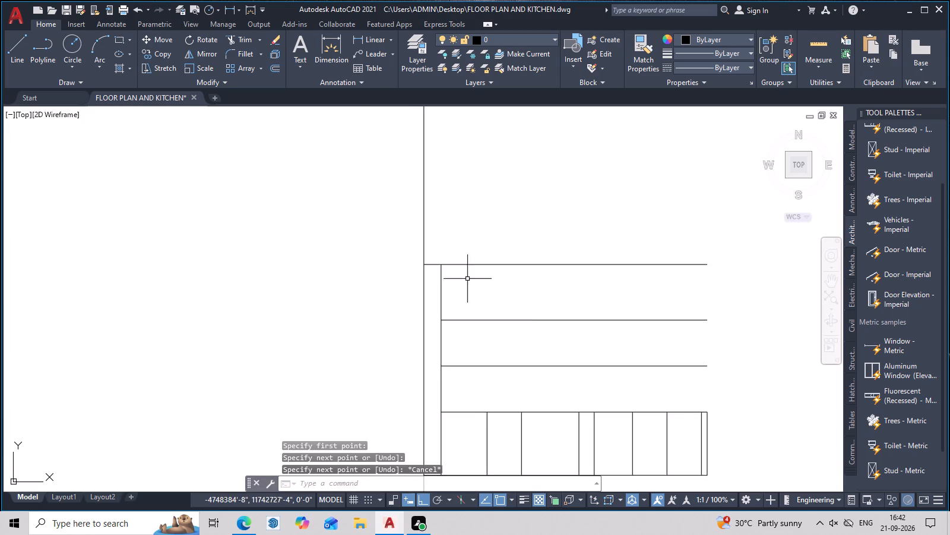
middle_drag(506, 316, 505, 267)
text(TR)
key(space)
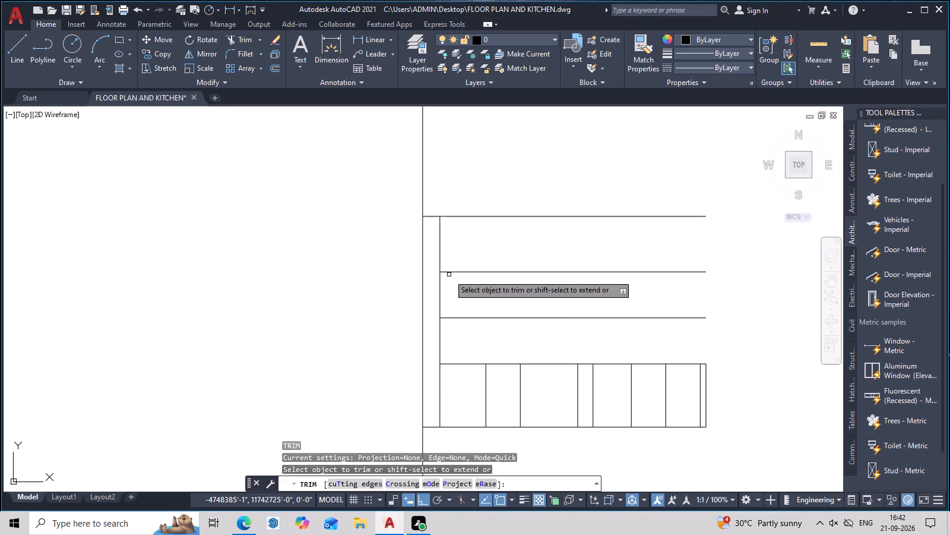
drag(438, 124, 387, 138)
scroll(564, 146, down, 2)
middle_drag(582, 187, 553, 121)
drag(496, 238, 445, 254)
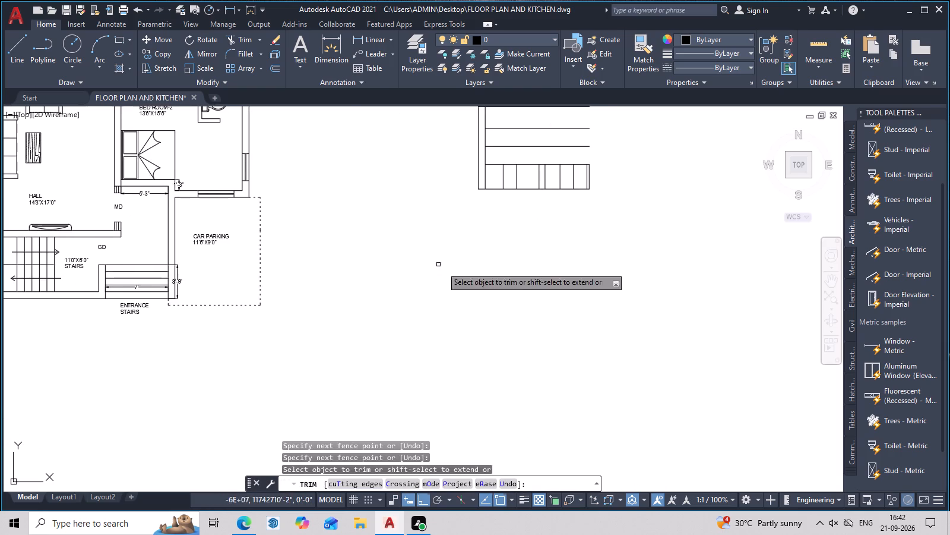
scroll(522, 275, down, 1)
middle_drag(519, 278, 455, 332)
scroll(452, 329, up, 2)
middle_drag(454, 323, 423, 414)
scroll(471, 398, down, 2)
middle_drag(473, 395, 427, 424)
scroll(426, 412, up, 2)
middle_drag(426, 405, 510, 362)
scroll(517, 361, up, 1)
middle_drag(528, 360, 449, 394)
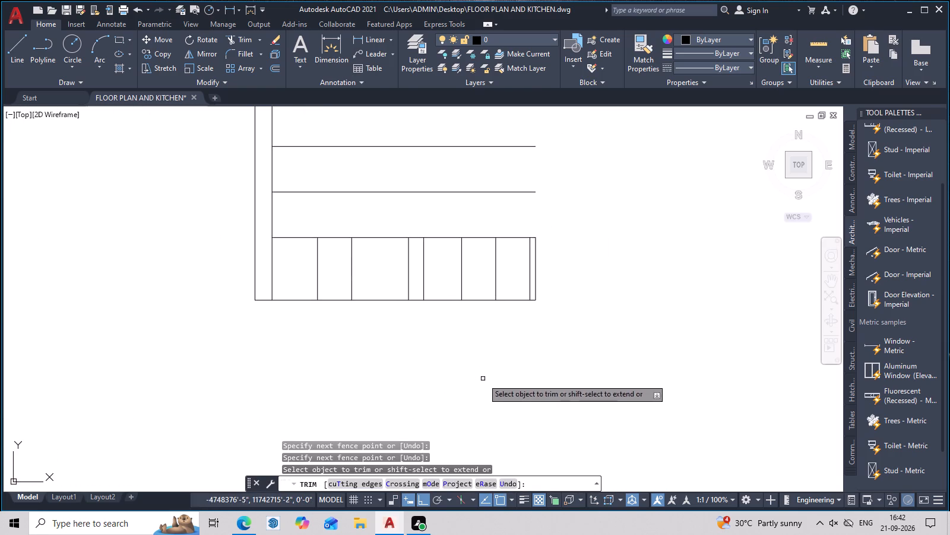
middle_drag(484, 378, 449, 416)
key(Escape)
middle_drag(376, 391, 483, 380)
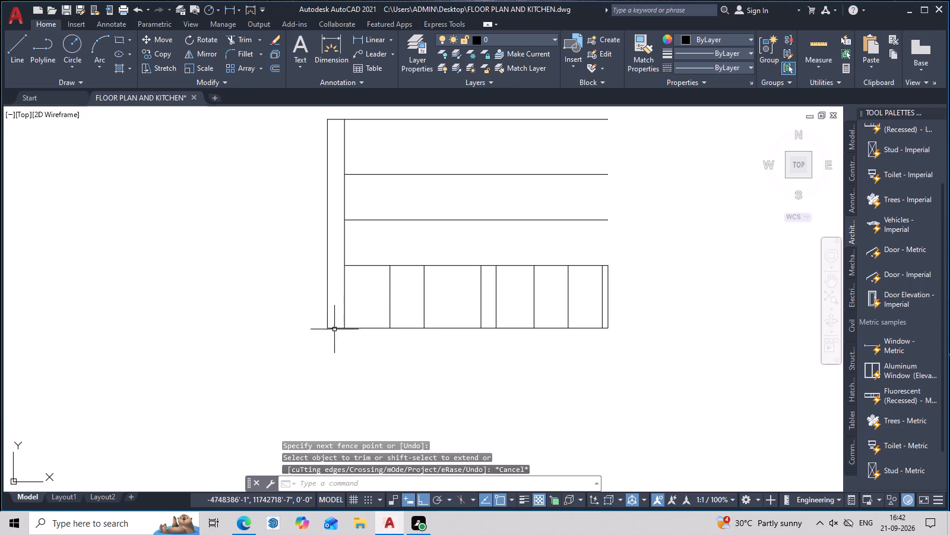
Mirror the left wall strip's four lines to the cabinets' right end about the vertical axis midway along the base line, keeping the original.
scroll(334, 331, up, 1)
click(334, 326)
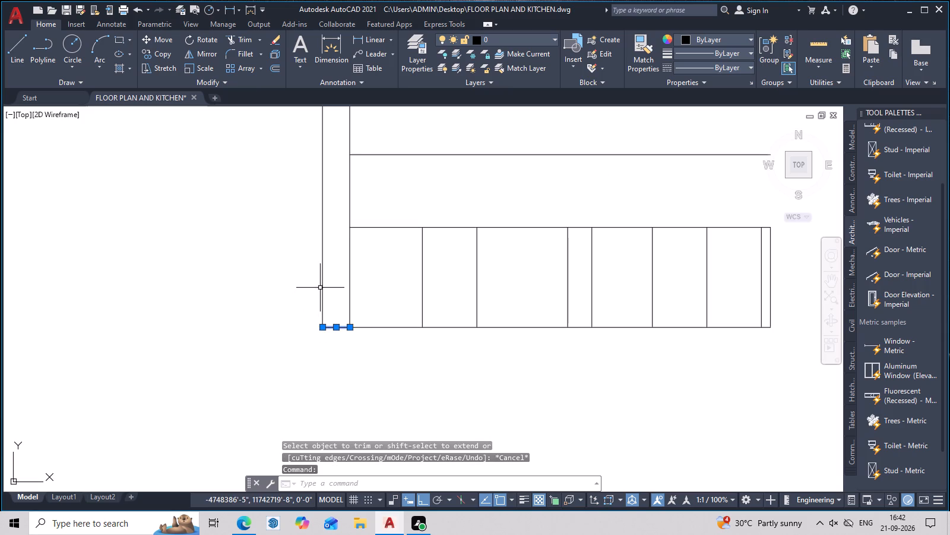
click(321, 287)
middle_drag(340, 287, 303, 383)
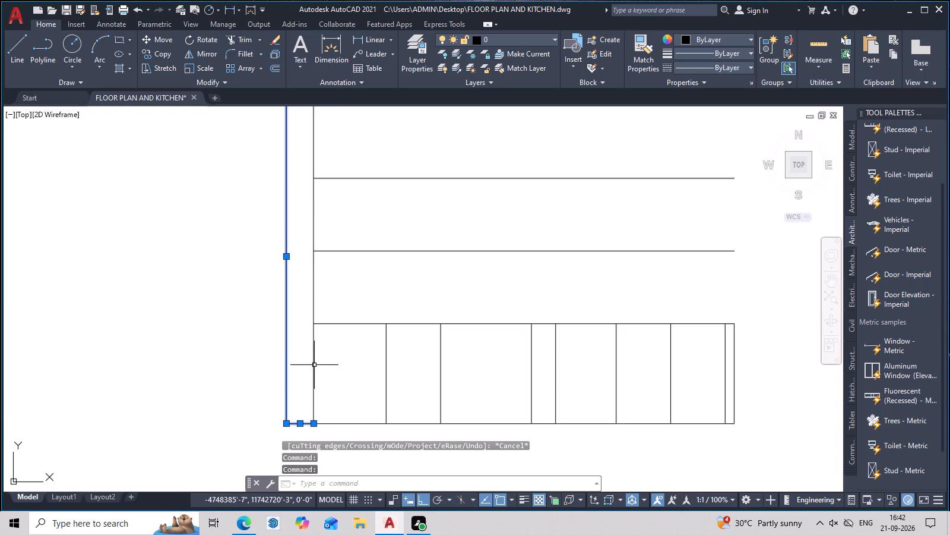
click(314, 365)
scroll(336, 313, down, 1)
middle_drag(336, 314, 328, 389)
scroll(309, 255, up, 3)
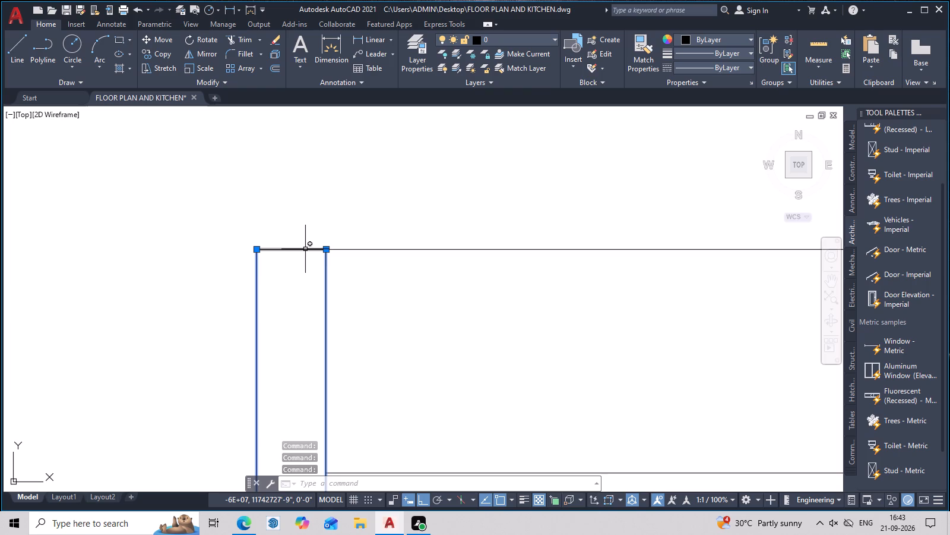
click(305, 249)
text(MI)
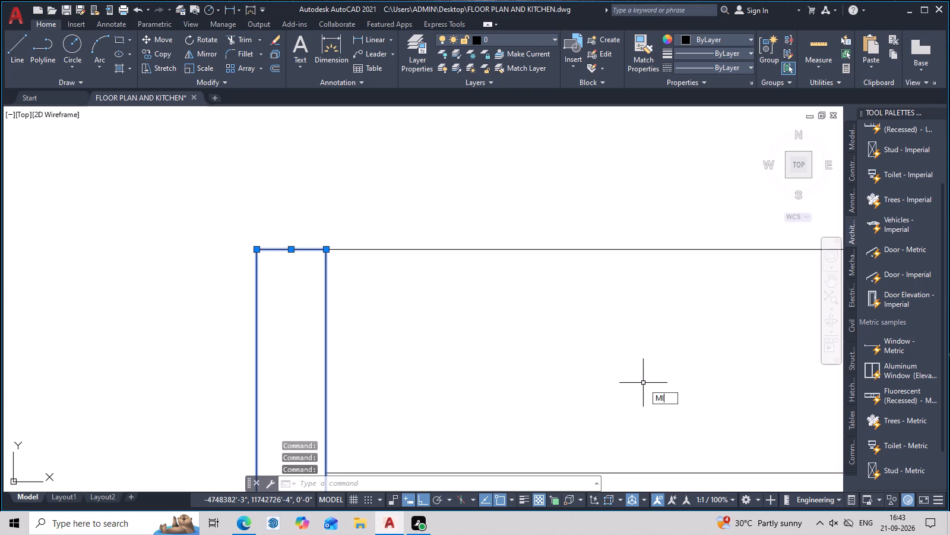
key(space)
scroll(643, 383, down, 3)
middle_drag(641, 408, 541, 241)
scroll(578, 328, down, 2)
middle_drag(598, 374, 520, 345)
scroll(515, 353, up, 2)
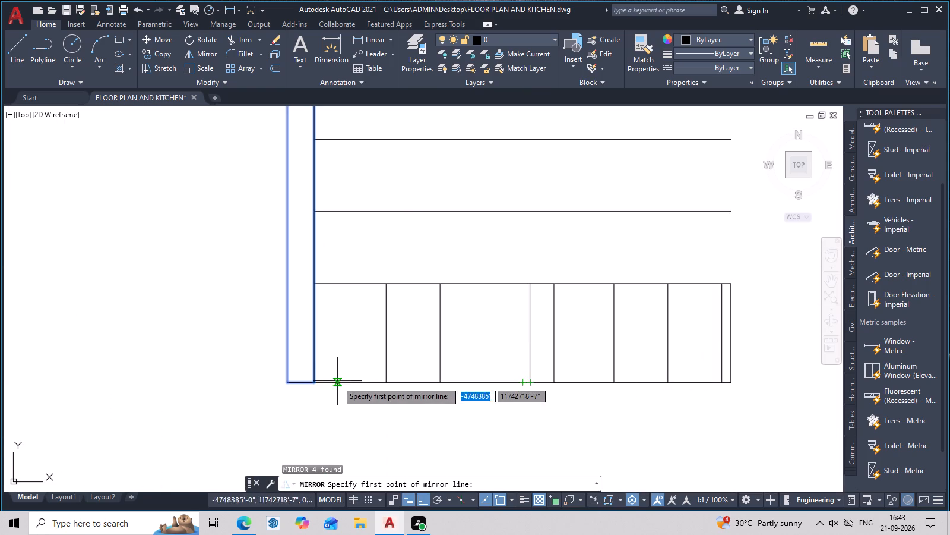
key(m)
key(2)
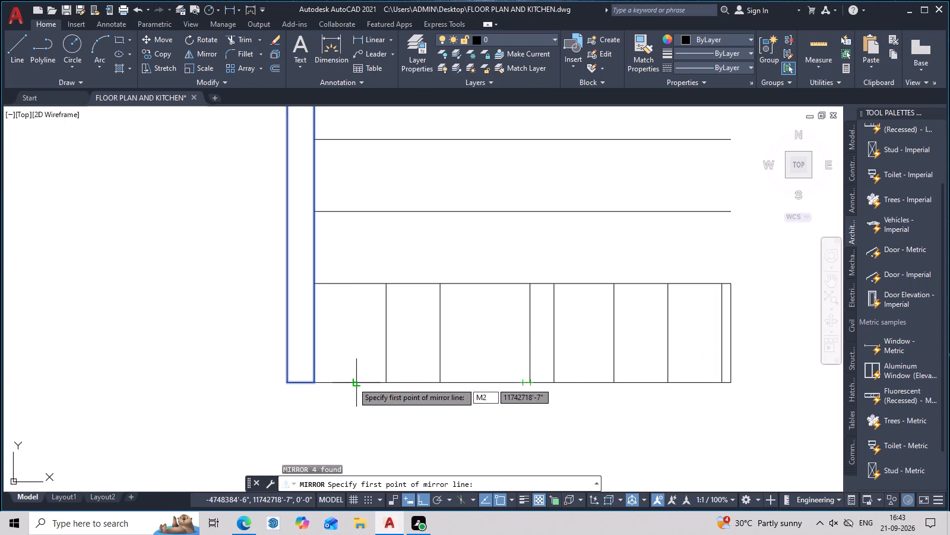
key(p)
key(space)
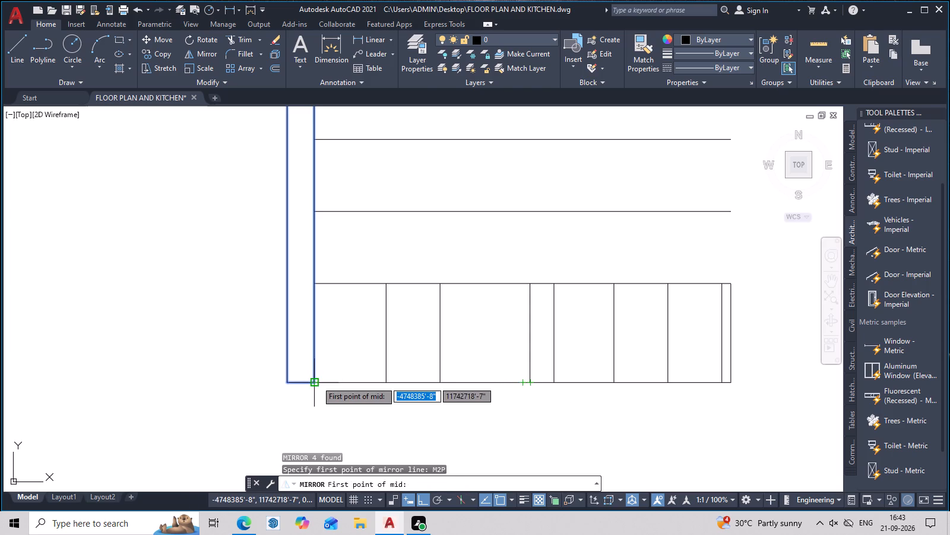
double_click(316, 381)
click(730, 385)
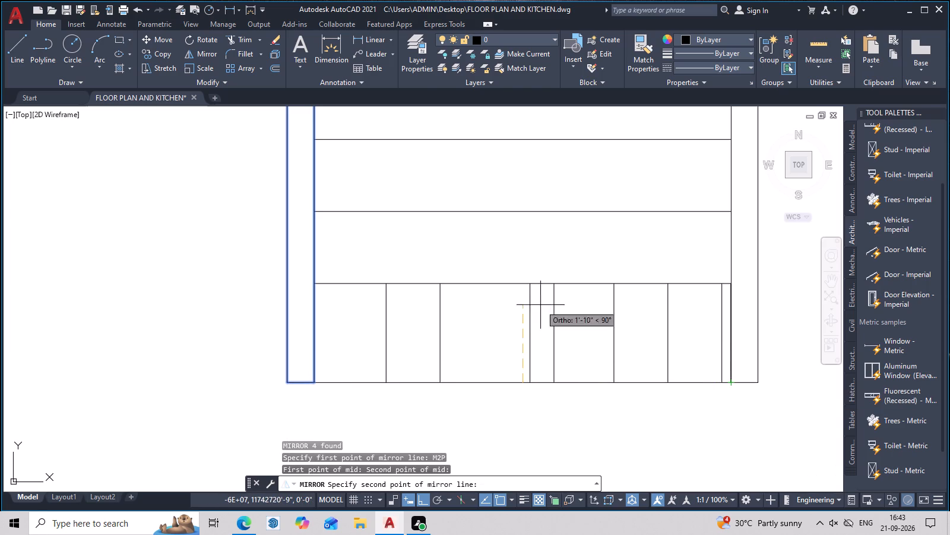
key(F8)
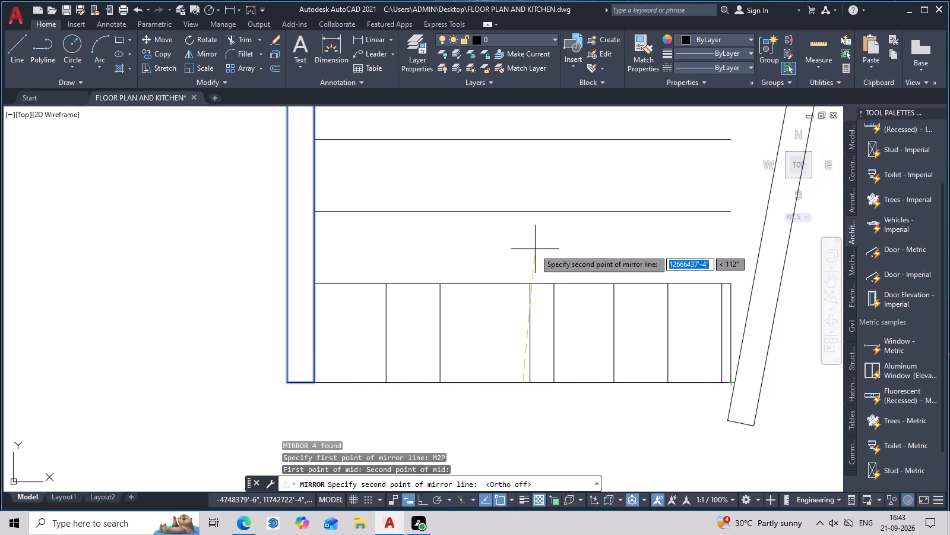
middle_drag(535, 249, 530, 303)
key(F8)
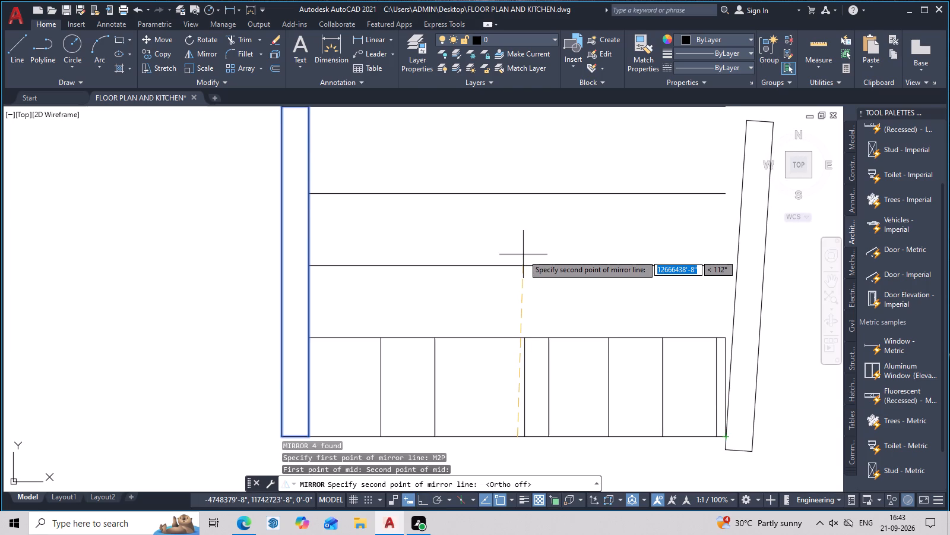
middle_drag(522, 228, 506, 356)
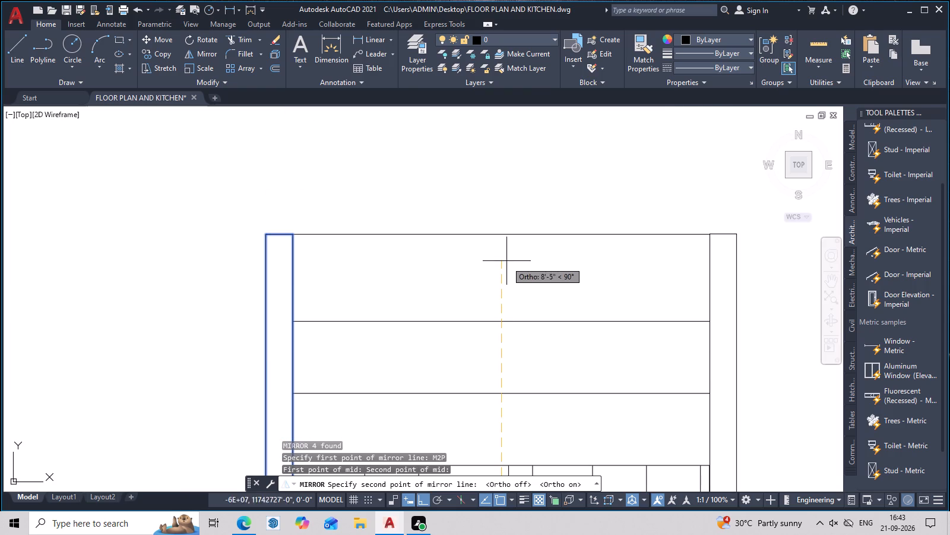
click(506, 259)
drag(537, 299, 506, 259)
Offset the left wall strip's inner edge 2' toward the inside of the elevation.
scroll(536, 293, down, 2)
middle_drag(545, 322, 546, 206)
scroll(563, 258, up, 2)
middle_drag(572, 273, 588, 374)
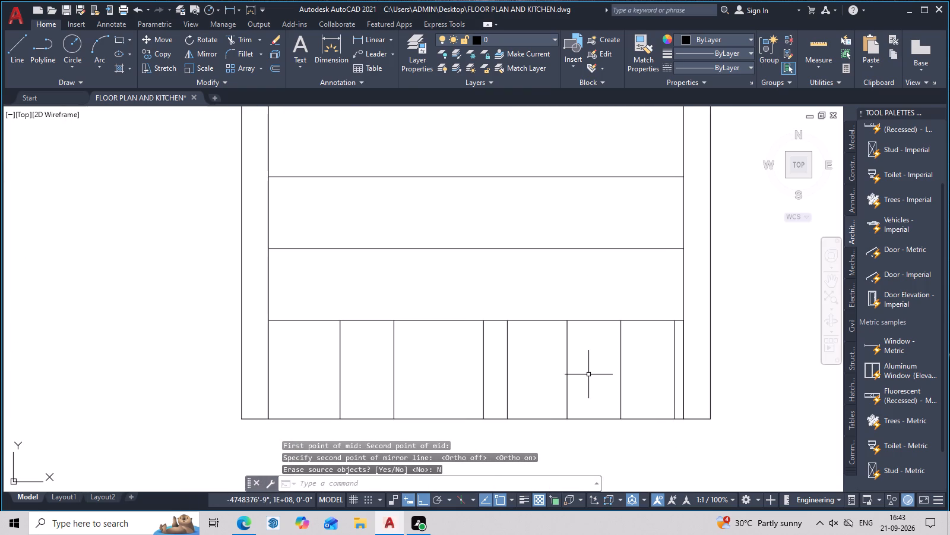
middle_drag(588, 373, 629, 380)
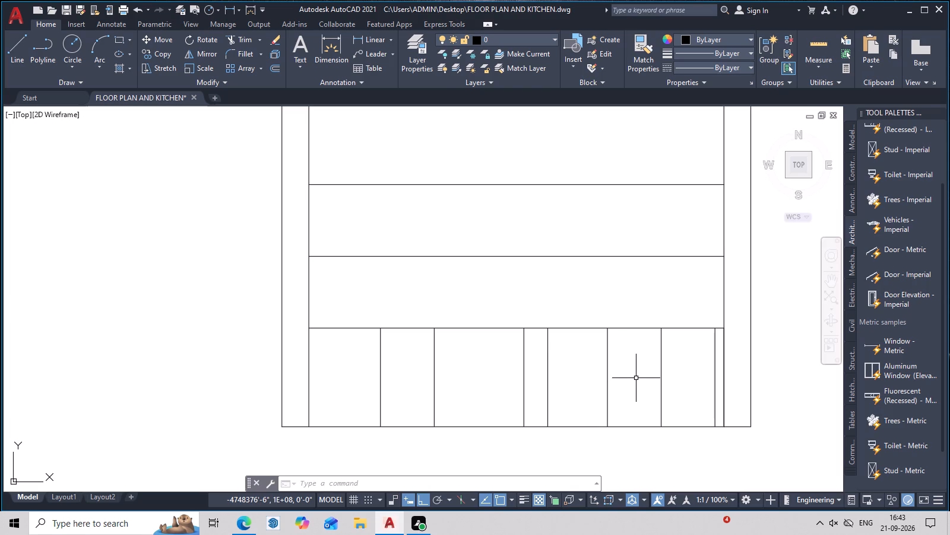
middle_drag(632, 378, 634, 453)
middle_drag(305, 214, 340, 234)
key(Escape)
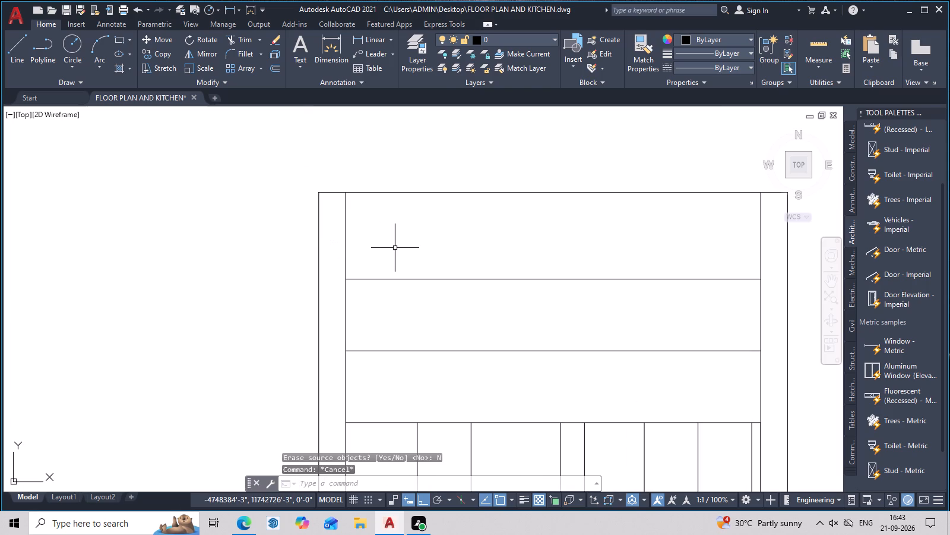
text(O)
key(space)
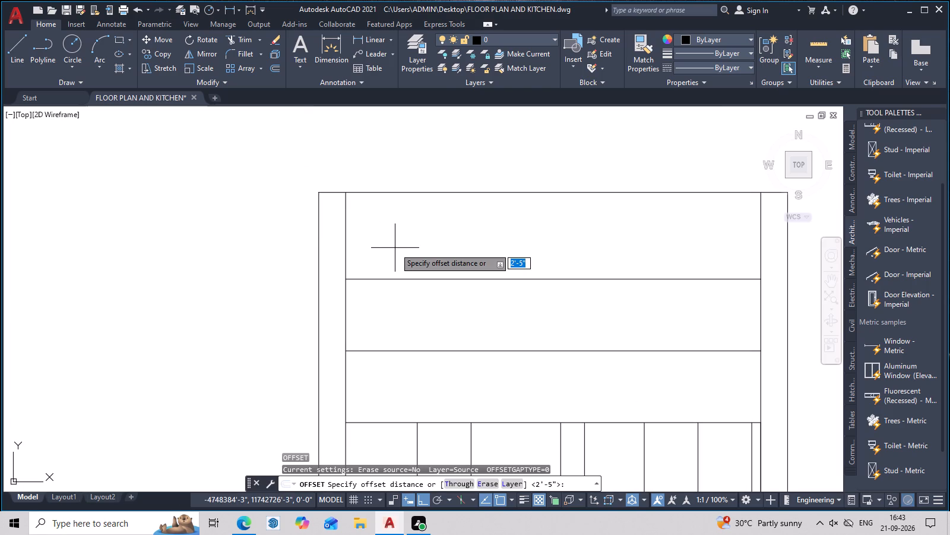
key(2)
text(')
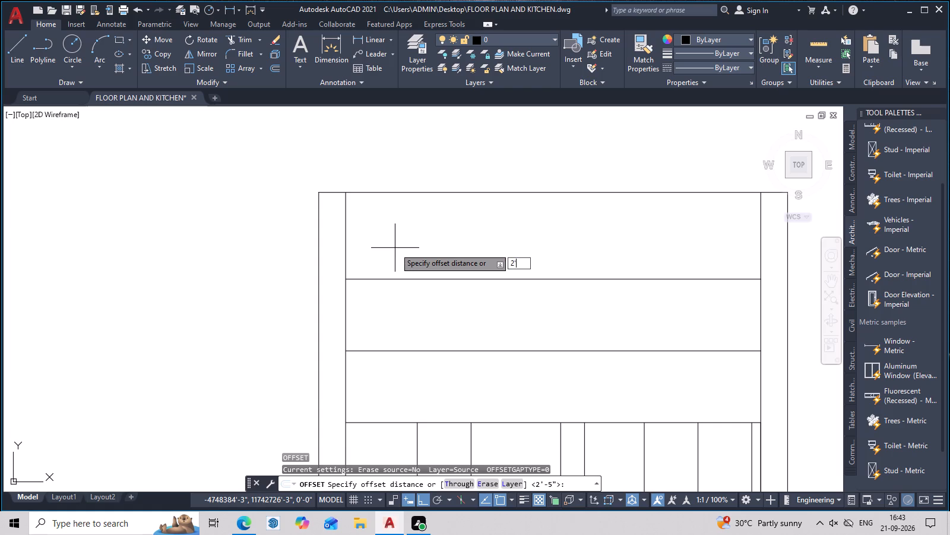
key(space)
click(346, 246)
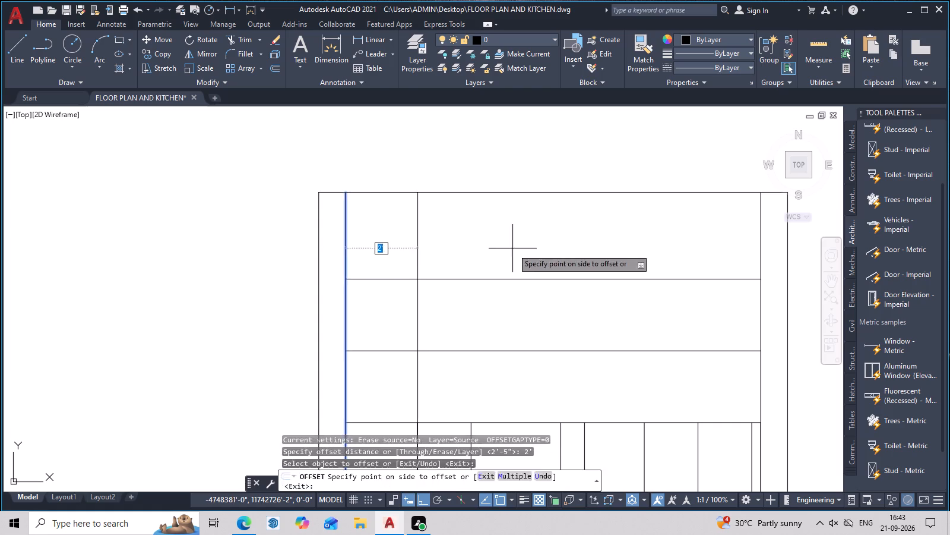
click(512, 248)
key(Escape)
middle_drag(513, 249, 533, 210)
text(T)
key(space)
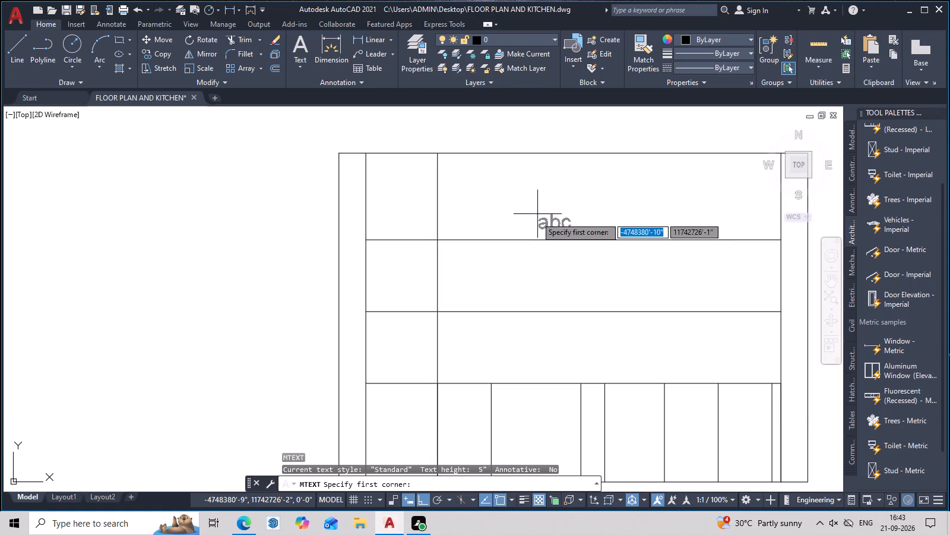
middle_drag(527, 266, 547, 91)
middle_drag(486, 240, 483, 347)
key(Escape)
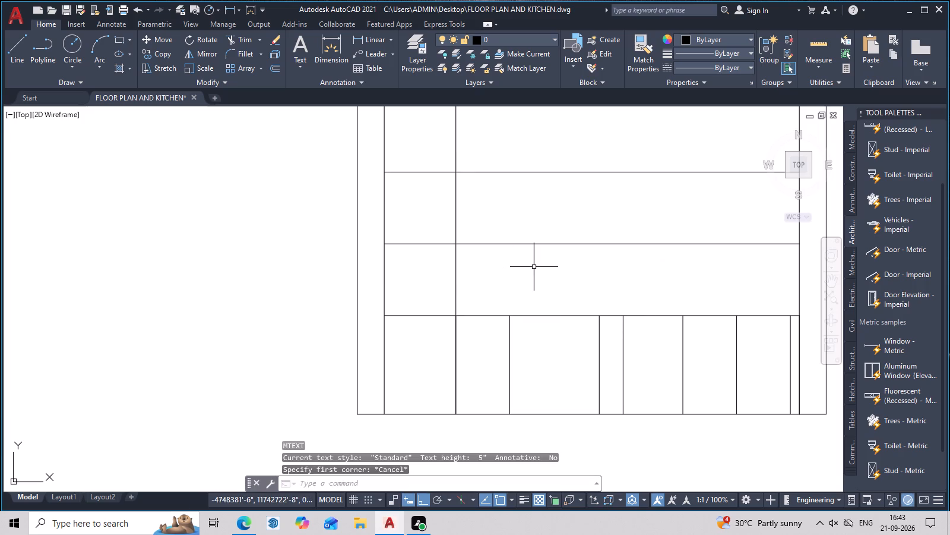
Trim the offset vertical line below the uppermost row so it spans only between the top two horizontal lines.
text(TR)
key(space)
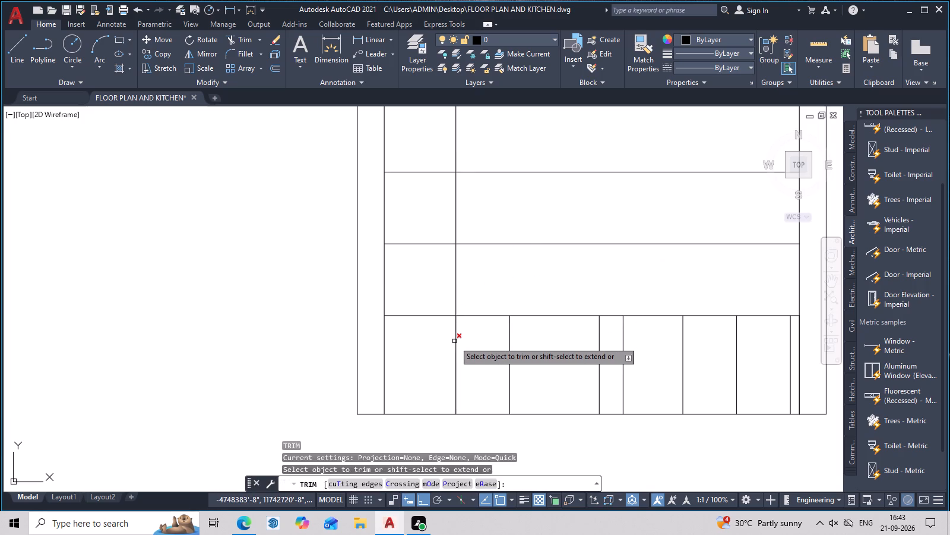
click(454, 341)
click(454, 281)
click(454, 214)
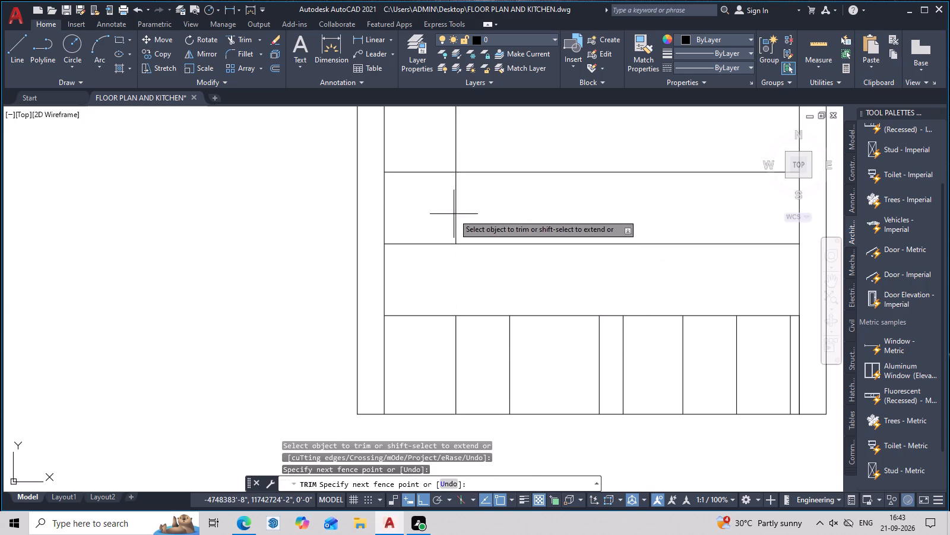
click(462, 210)
middle_drag(463, 210, 465, 294)
key(Escape)
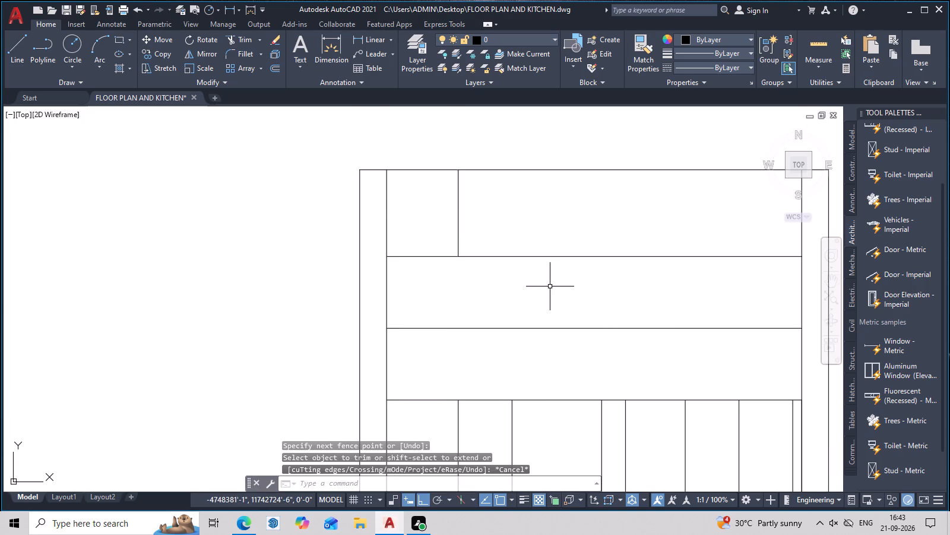
Draw a horizontal line from the midpoint of the trimmed vertical line to the left wall strip's inner edge.
middle_drag(553, 288, 558, 319)
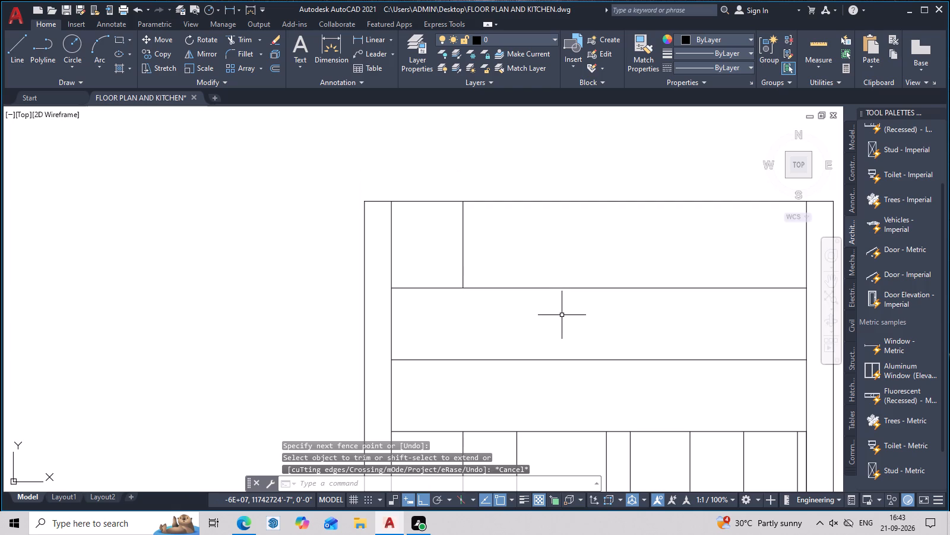
key(l)
key(space)
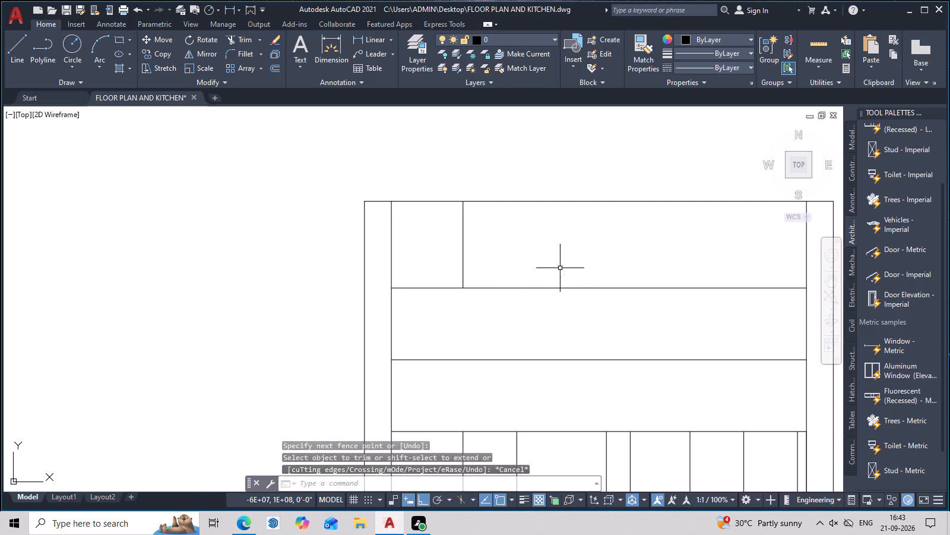
click(465, 243)
click(389, 247)
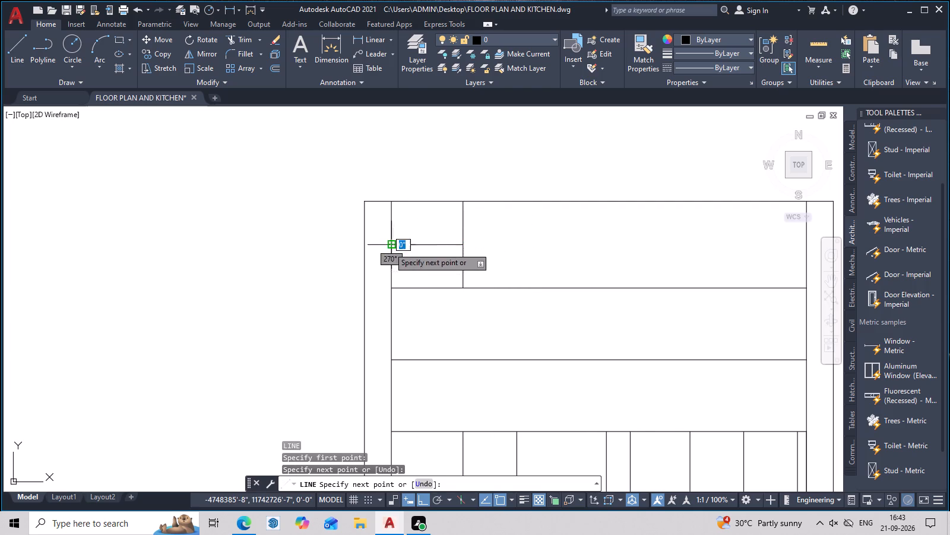
key(Escape)
Offset the bottom, right, top and left edges of the upper-left compartment inward by 0.5".
middle_drag(488, 251, 535, 233)
scroll(536, 237, up, 1)
middle_drag(539, 244, 567, 276)
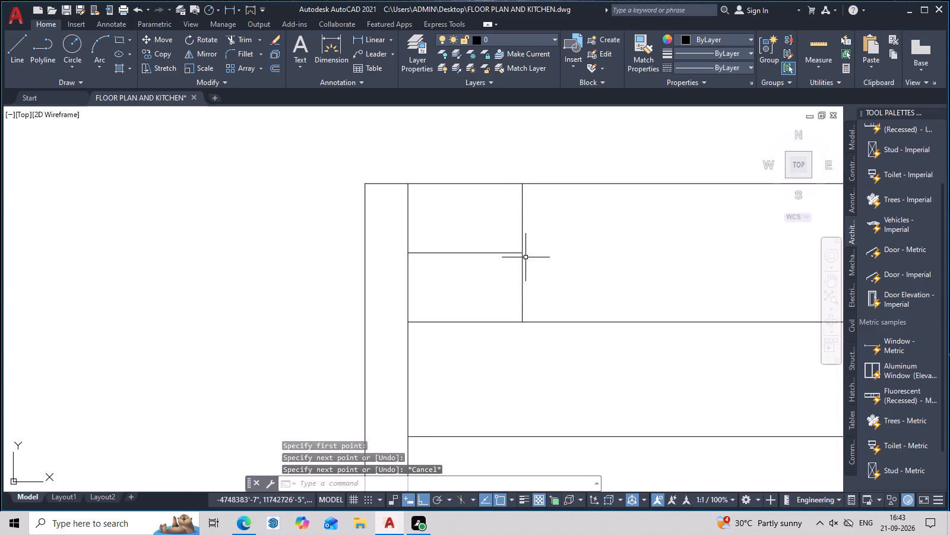
text(O)
key(space)
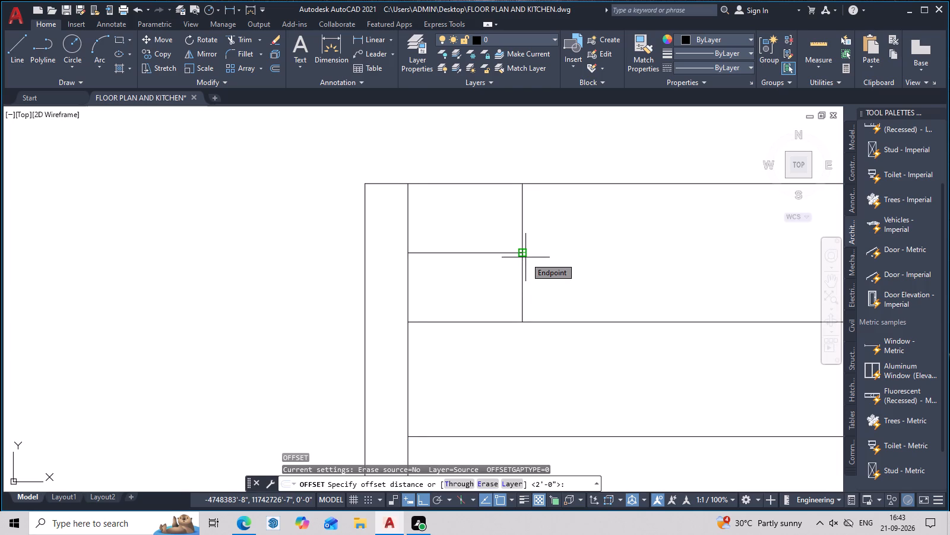
text(.5)
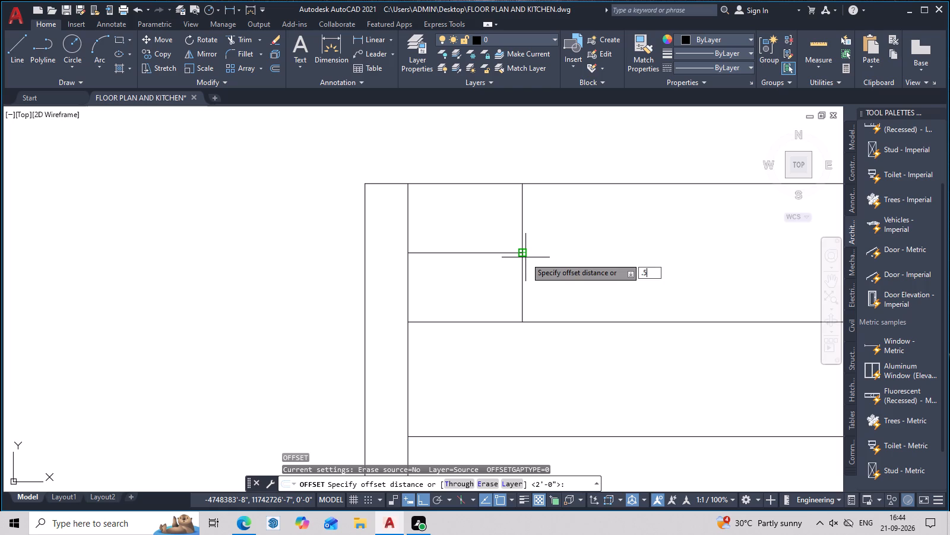
key(space)
click(473, 321)
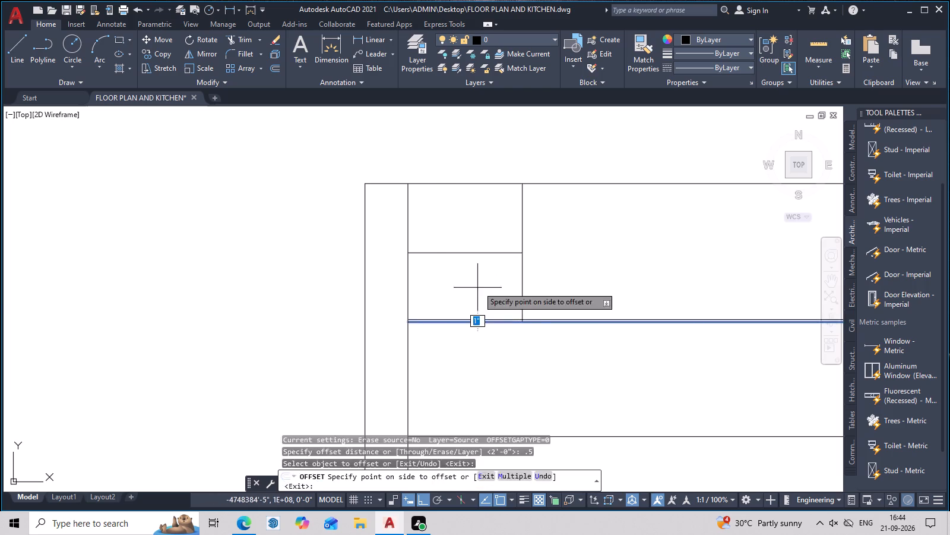
click(478, 285)
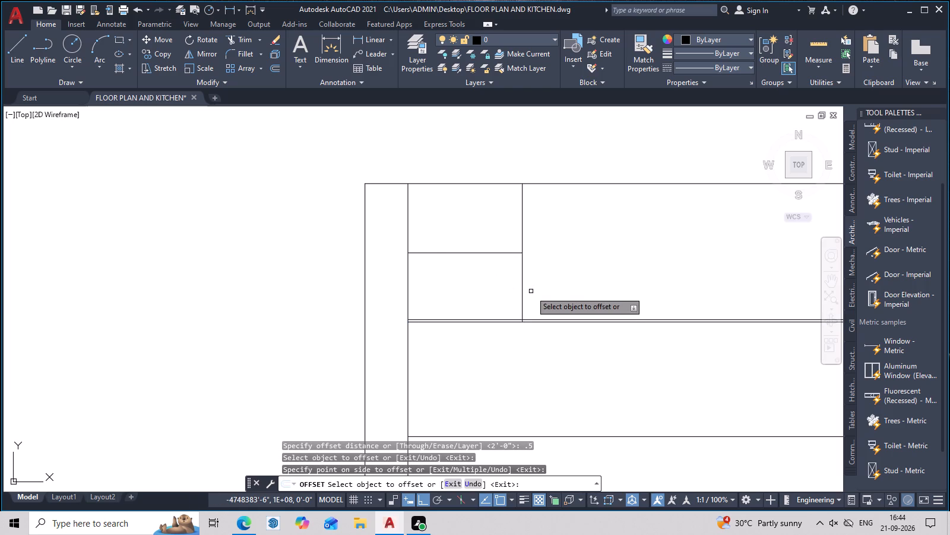
click(523, 295)
click(509, 299)
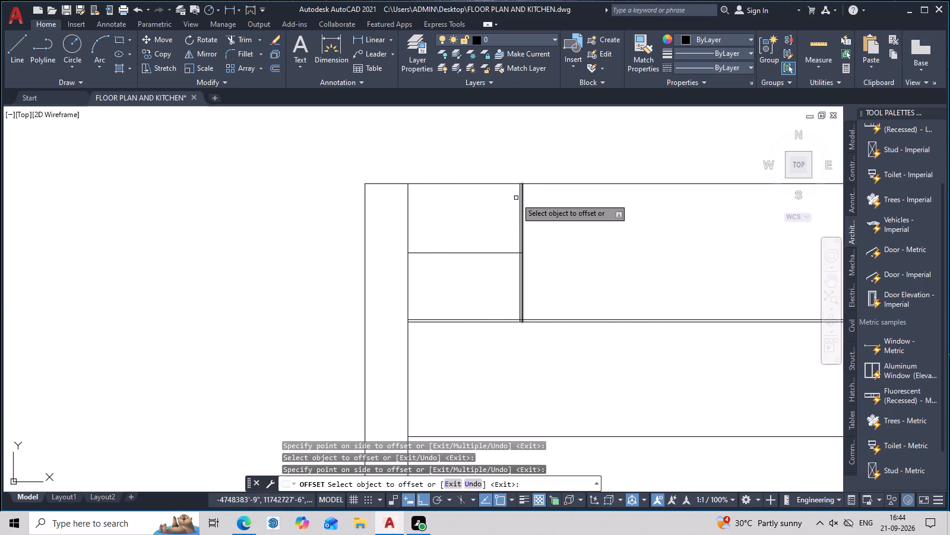
click(500, 183)
click(499, 225)
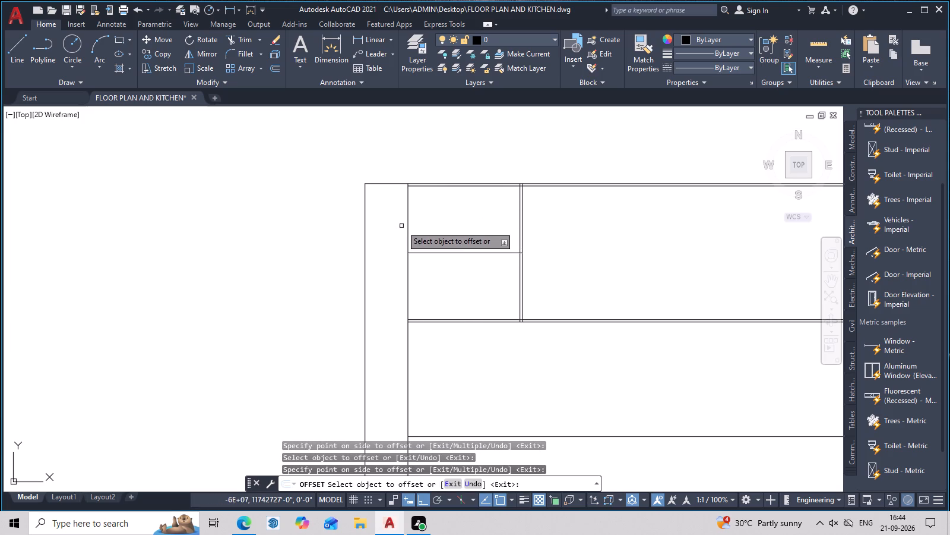
click(407, 224)
click(449, 228)
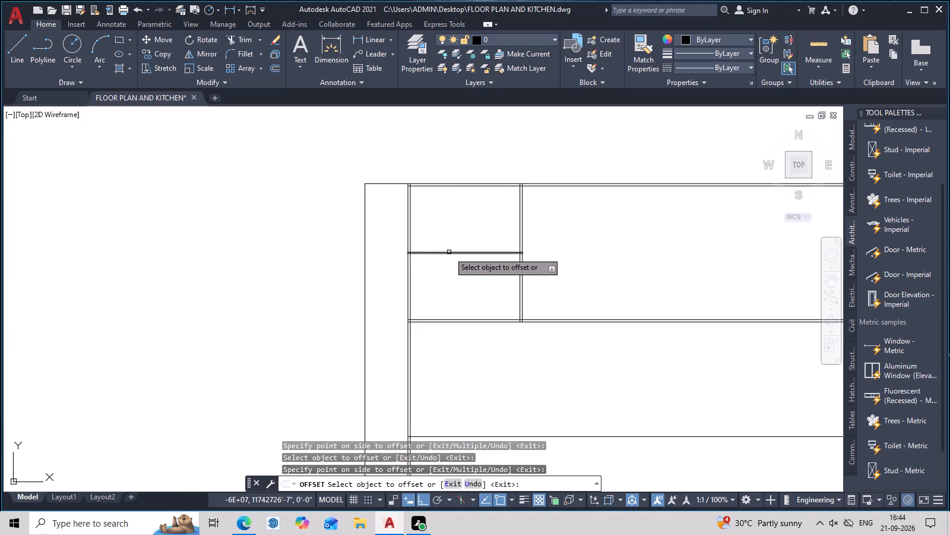
Offset the horizontal divider of the upper-left cabinet downward by 0.5".
click(449, 252)
click(448, 276)
scroll(462, 248, up, 3)
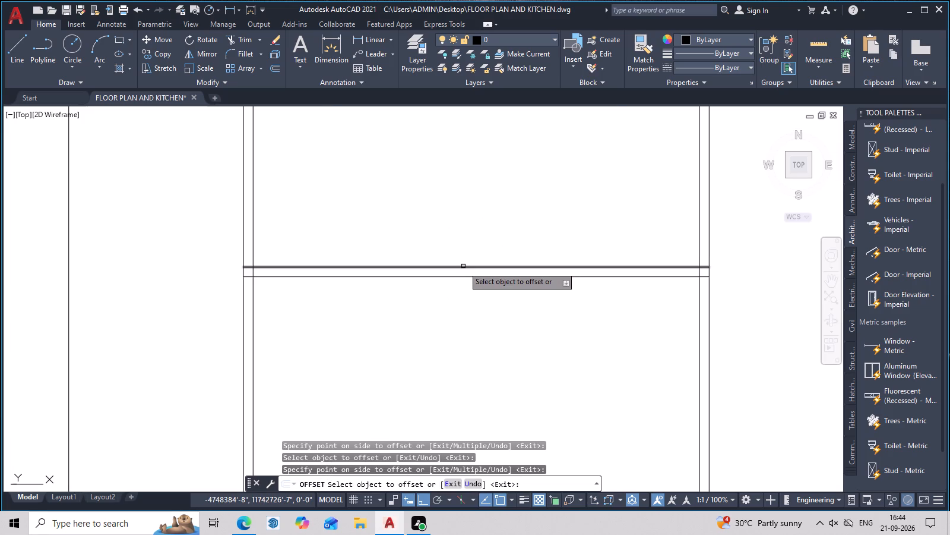
key(Escape)
Trim the excess of the offset lines running beyond the upper-left cabinet, below it and along its bottom and top edges beyond its right side.
scroll(530, 270, down, 3)
middle_drag(569, 307, 579, 266)
scroll(483, 304, up, 2)
middle_drag(484, 325, 483, 317)
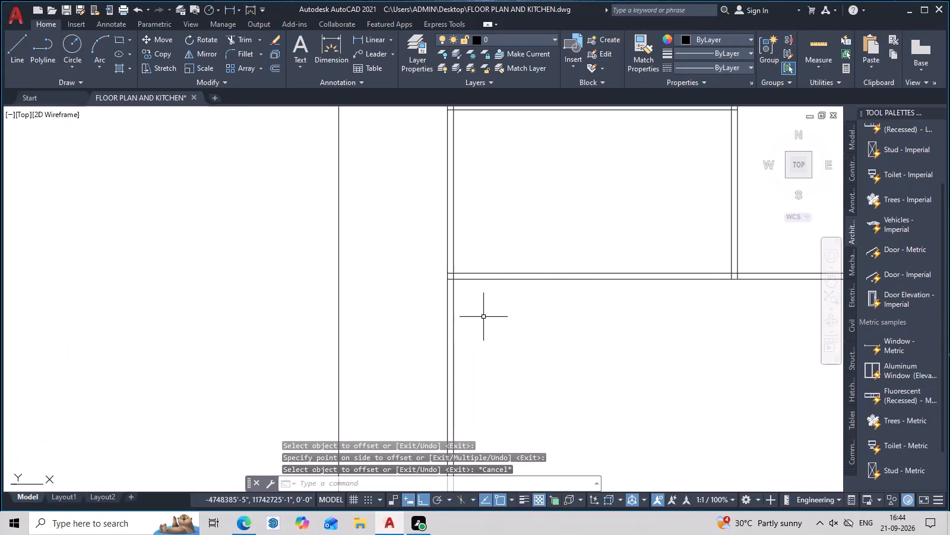
text(TR)
key(space)
scroll(477, 314, up, 2)
middle_drag(458, 292, 455, 301)
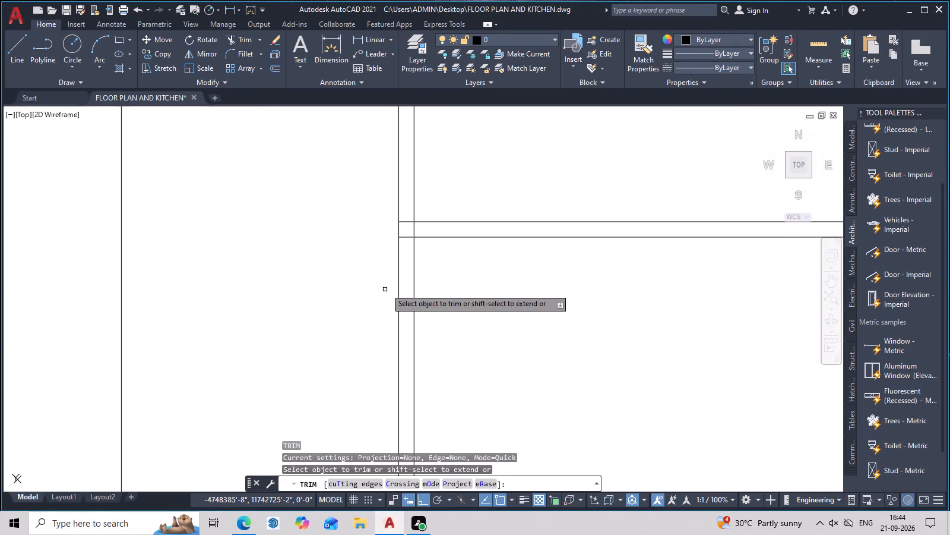
click(414, 275)
scroll(472, 300, down, 2)
middle_drag(533, 326, 350, 376)
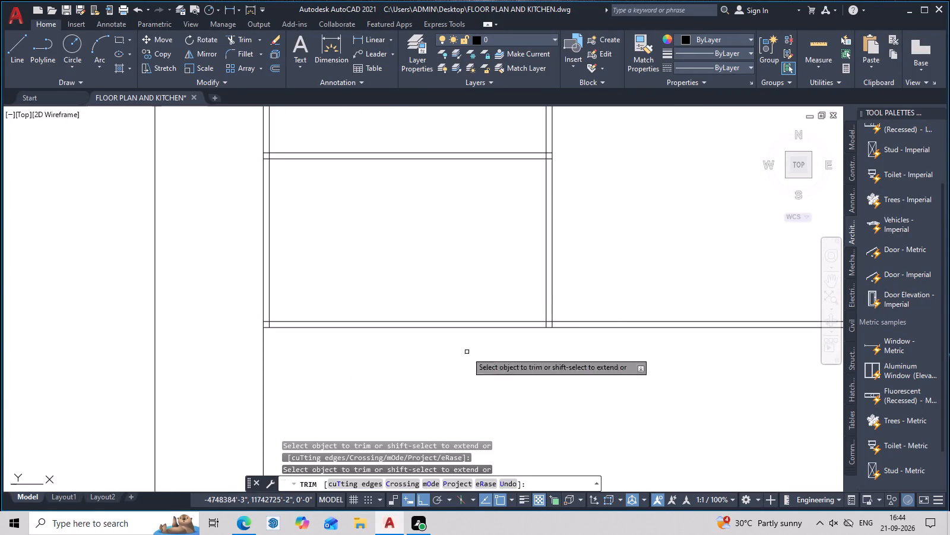
click(617, 320)
scroll(618, 291, down, 2)
middle_drag(617, 287, 555, 363)
scroll(558, 294, up, 2)
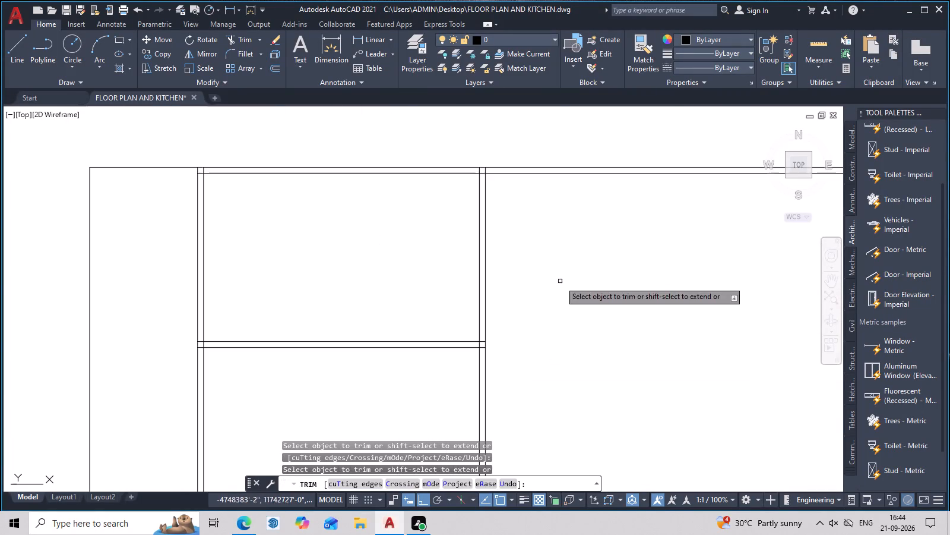
click(525, 172)
Trim the crossing ends of the inner offset lines at the cabinet's bottom-right corner.
scroll(490, 328, down, 2)
middle_drag(517, 395, 528, 341)
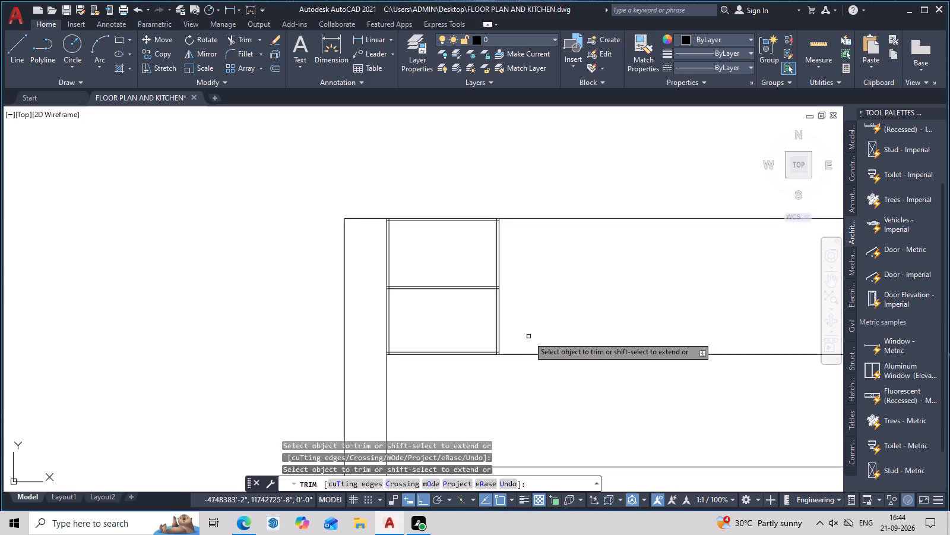
scroll(511, 345, up, 5)
middle_drag(453, 358, 573, 263)
scroll(521, 287, up, 2)
drag(571, 283, 574, 349)
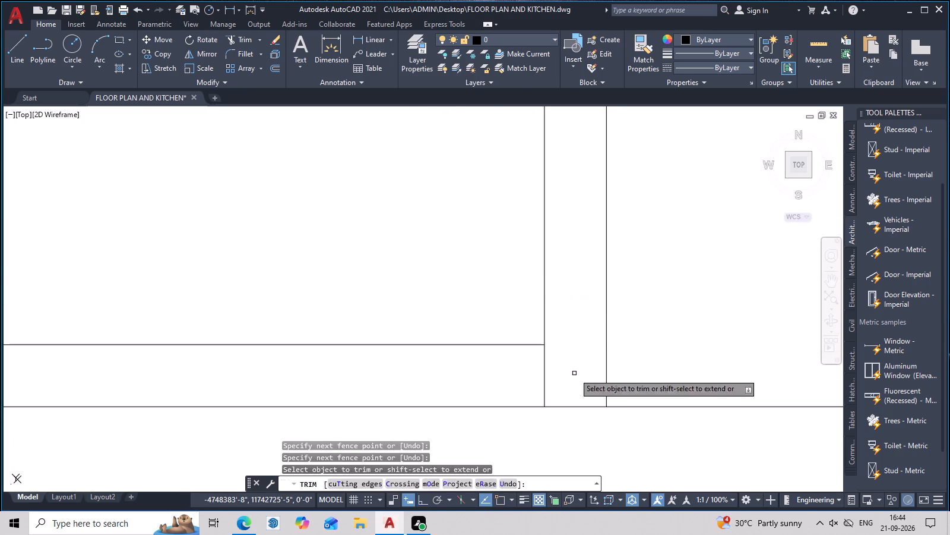
drag(563, 382, 508, 379)
Trim the crossing ends of the inner offset lines at the cabinet's bottom-left corner.
scroll(497, 374, down, 3)
middle_drag(522, 376, 698, 350)
middle_drag(315, 348, 698, 356)
middle_drag(417, 352, 520, 350)
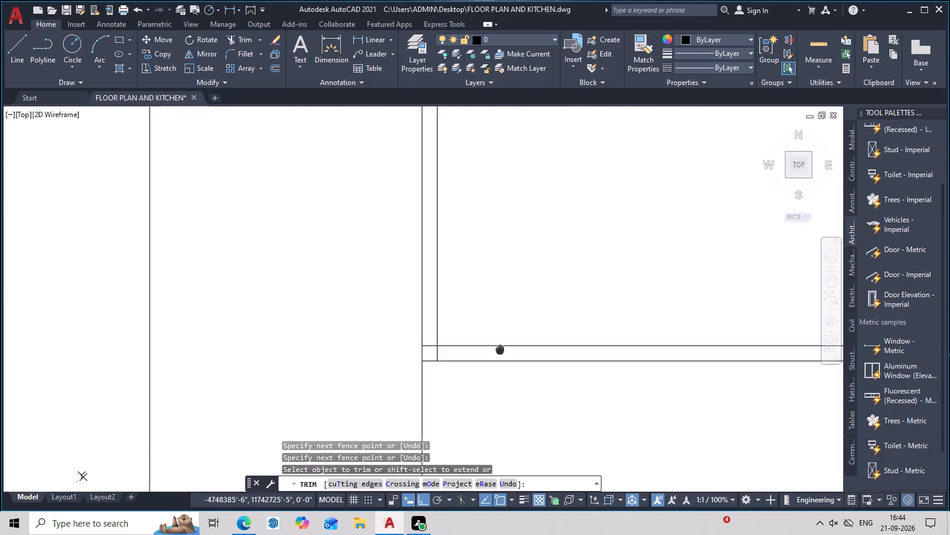
middle_drag(520, 350, 584, 350)
scroll(531, 351, up, 3)
drag(591, 353, 521, 353)
drag(514, 313, 518, 349)
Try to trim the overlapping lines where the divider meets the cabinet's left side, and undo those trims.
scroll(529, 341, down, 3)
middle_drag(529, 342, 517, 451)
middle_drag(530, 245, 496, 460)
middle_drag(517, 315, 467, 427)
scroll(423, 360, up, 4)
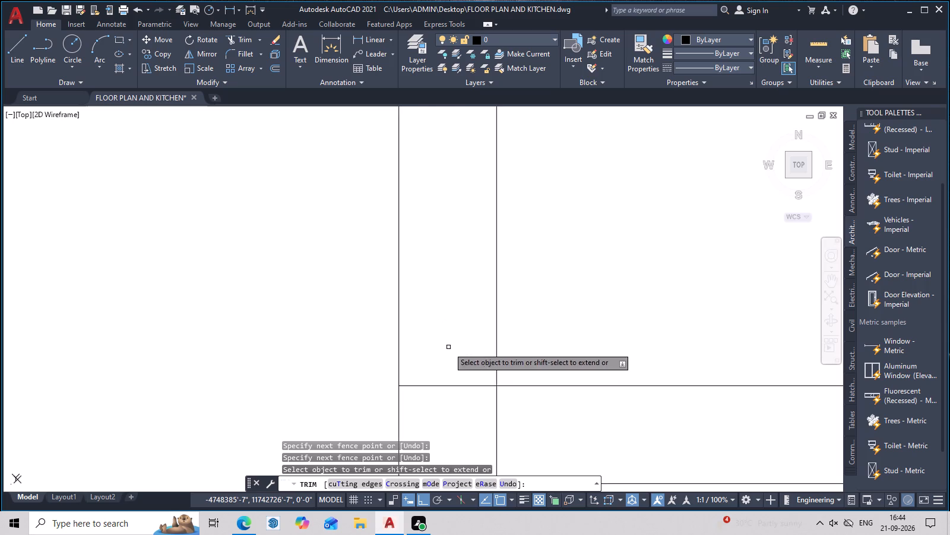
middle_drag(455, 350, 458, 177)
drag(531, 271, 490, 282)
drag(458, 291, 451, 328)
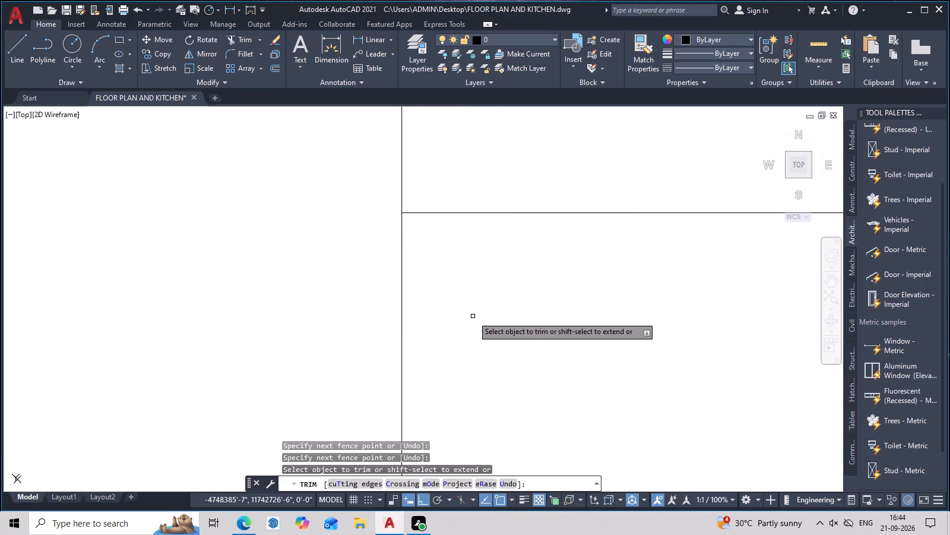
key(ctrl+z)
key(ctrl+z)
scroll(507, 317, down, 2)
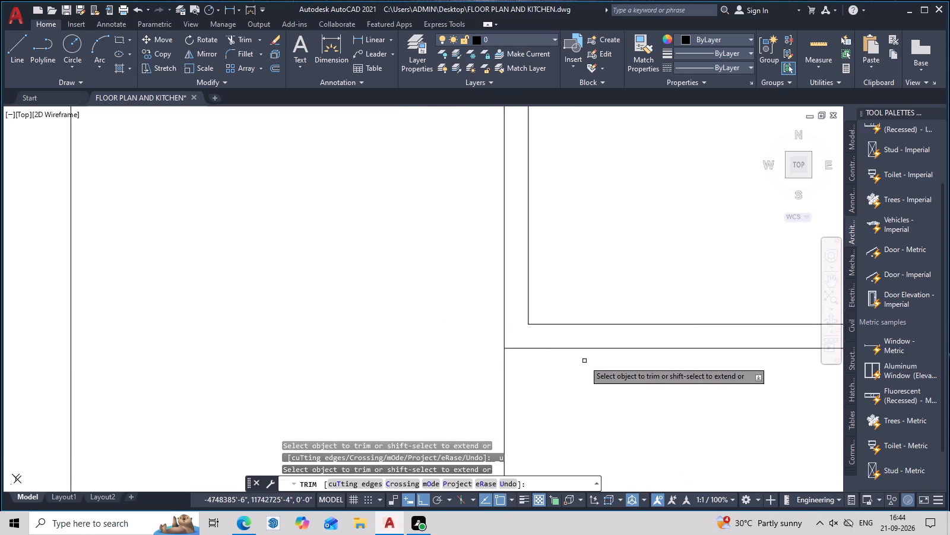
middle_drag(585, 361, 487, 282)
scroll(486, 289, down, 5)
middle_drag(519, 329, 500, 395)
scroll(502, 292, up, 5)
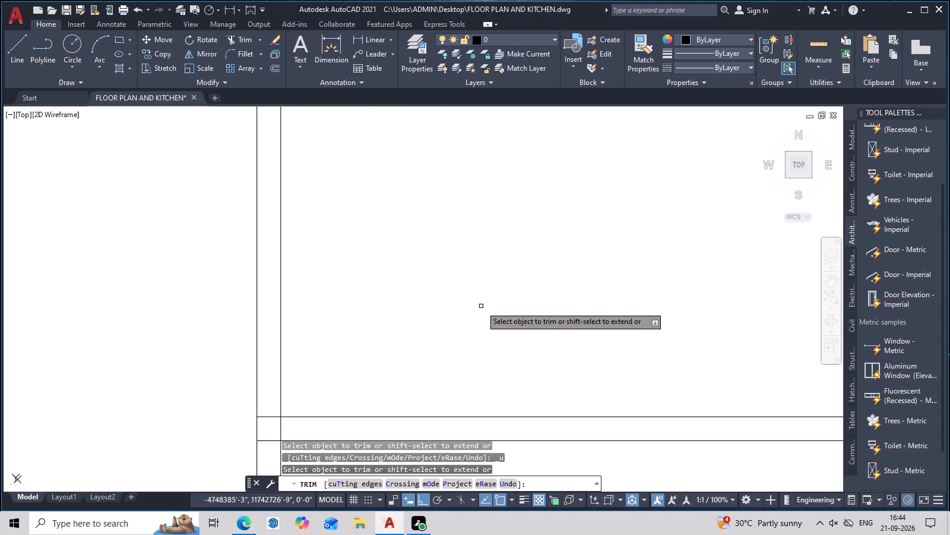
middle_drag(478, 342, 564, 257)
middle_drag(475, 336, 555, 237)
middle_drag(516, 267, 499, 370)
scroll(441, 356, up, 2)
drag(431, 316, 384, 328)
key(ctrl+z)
Trim the divider line stubs and the inner vertical segment between them at the cabinet's left side.
scroll(457, 336, down, 1)
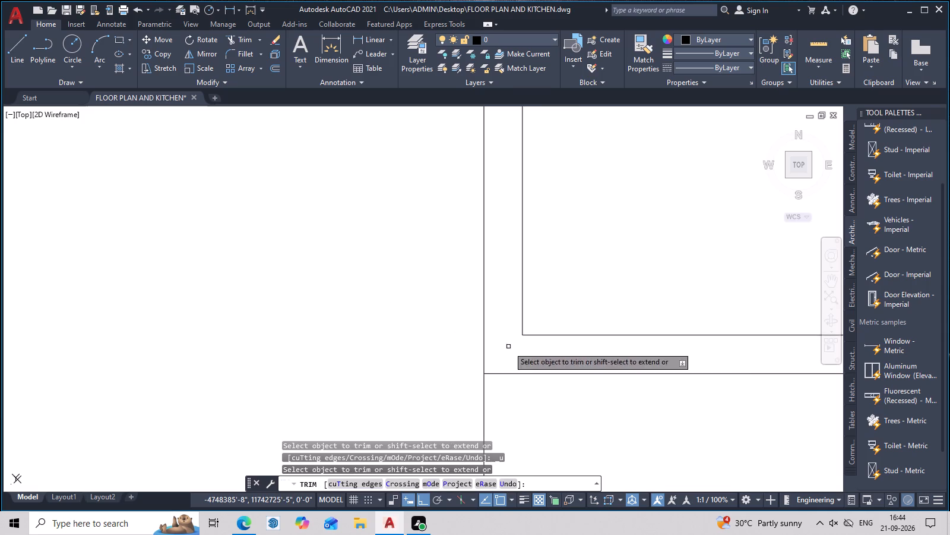
middle_drag(582, 356, 563, 357)
scroll(556, 357, down, 5)
middle_drag(572, 349, 449, 451)
scroll(417, 339, up, 3)
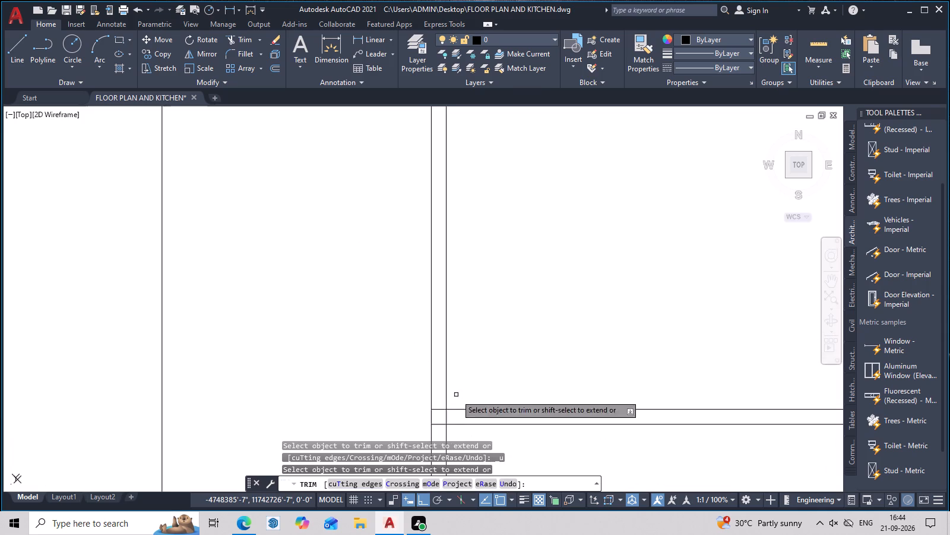
middle_drag(459, 388, 452, 243)
scroll(451, 257, up, 2)
middle_drag(452, 278, 442, 341)
scroll(420, 361, up, 2)
drag(346, 294, 346, 301)
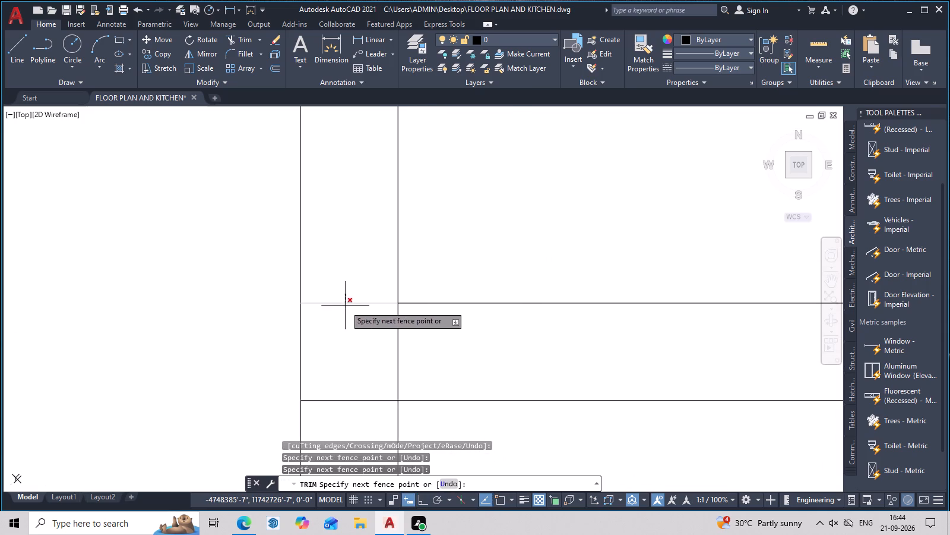
click(359, 355)
click(397, 352)
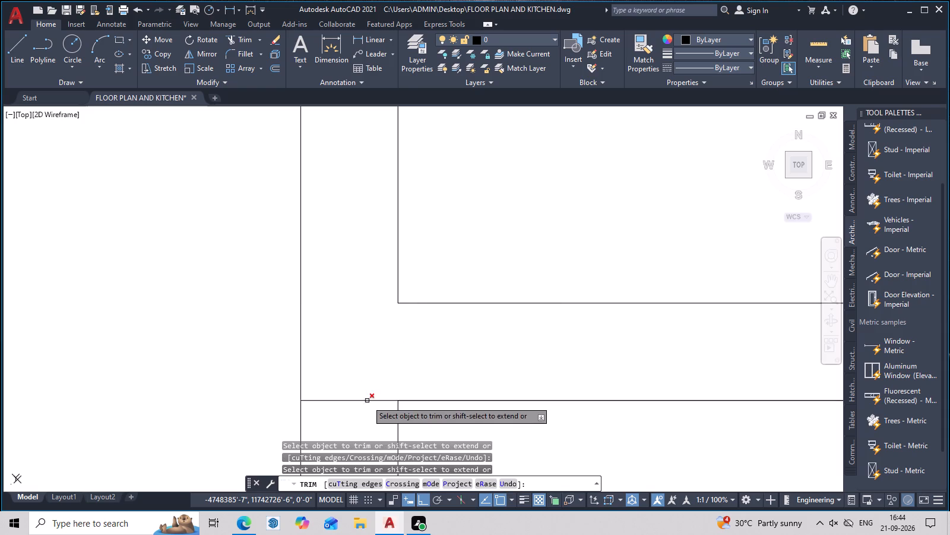
click(367, 401)
Trim the crossing ends of the inner offset lines at the cabinet's top-left corner.
scroll(426, 377, down, 6)
middle_drag(460, 398, 404, 451)
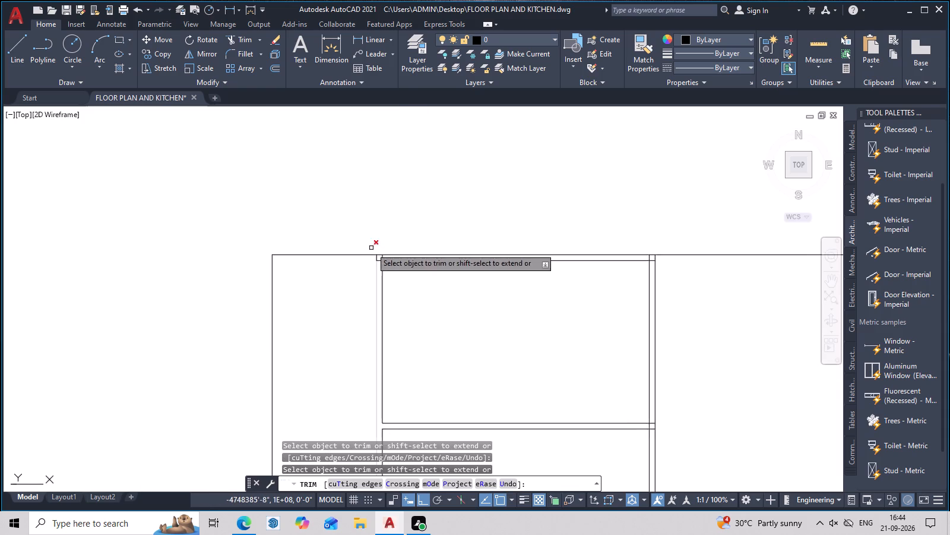
scroll(370, 248, up, 3)
scroll(434, 319, up, 2)
middle_drag(433, 322, 419, 376)
scroll(344, 304, up, 2)
drag(413, 272, 372, 280)
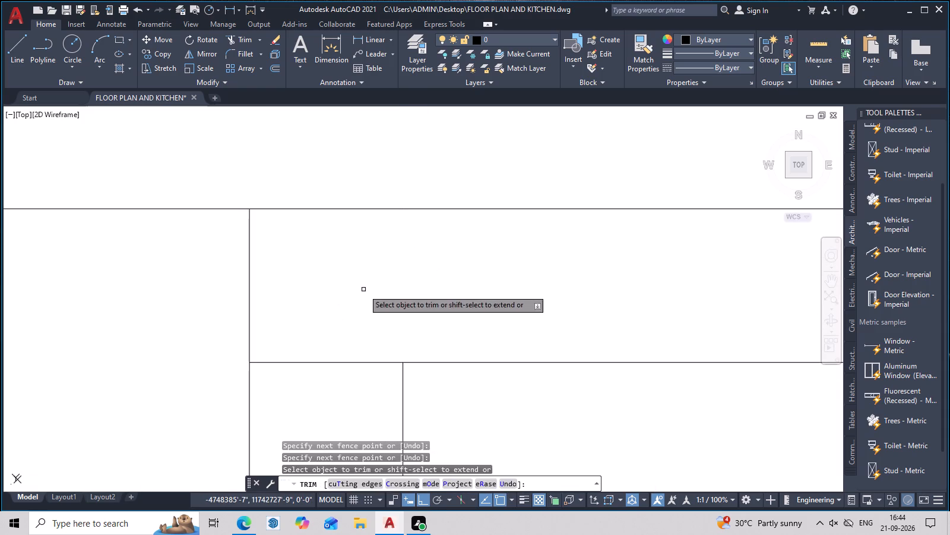
drag(357, 311, 354, 380)
Trim the crossing ends of the inner offset lines at the cabinet's top-right corner.
scroll(364, 358, down, 6)
middle_drag(452, 363, 221, 342)
middle_drag(626, 349, 483, 339)
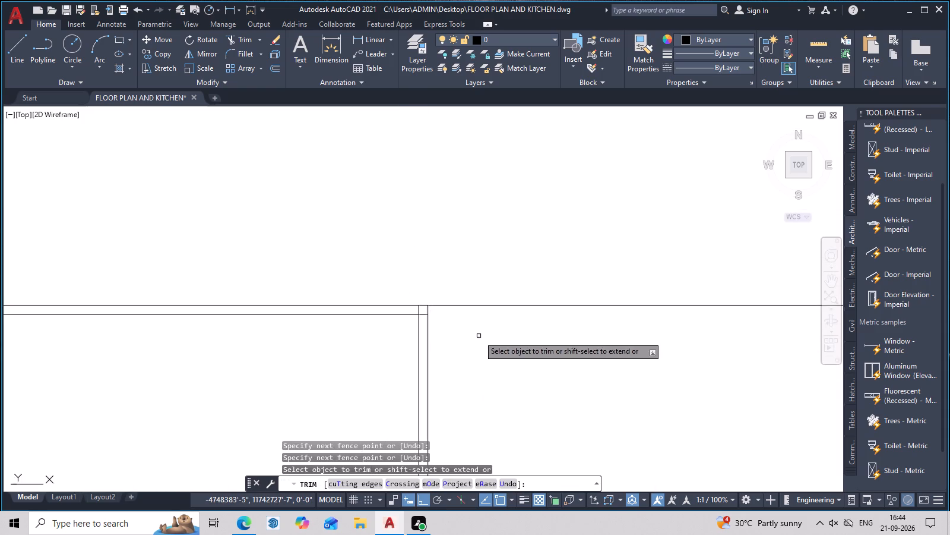
scroll(446, 316, up, 5)
middle_drag(410, 285, 517, 215)
middle_click(367, 248)
drag(374, 245, 432, 241)
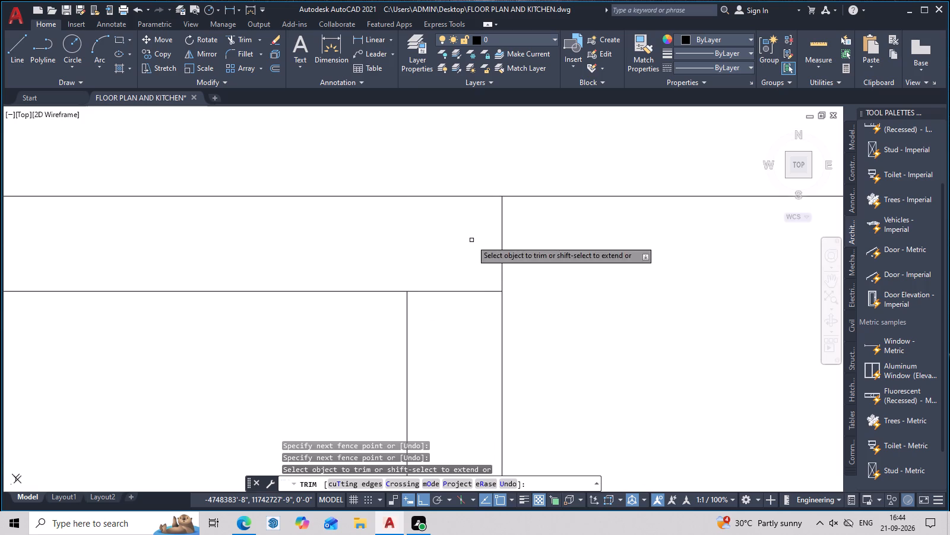
drag(460, 257, 450, 329)
Trim the divider line stubs between the inner and outer vertical lines at the cabinet's right side.
scroll(451, 323, down, 6)
middle_drag(473, 366, 482, 142)
scroll(462, 285, up, 2)
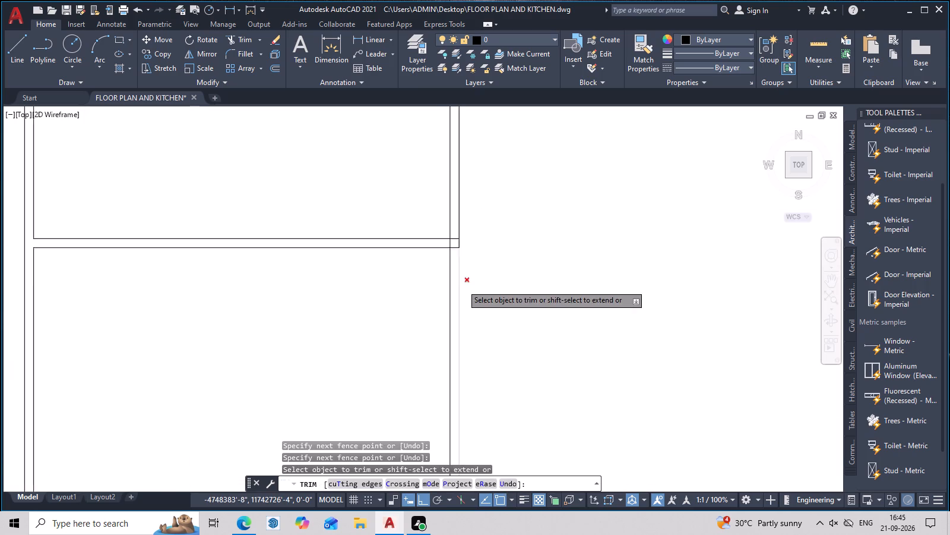
scroll(464, 279, up, 3)
middle_drag(449, 232, 520, 395)
drag(503, 207, 503, 266)
drag(498, 295, 498, 326)
drag(489, 265, 490, 316)
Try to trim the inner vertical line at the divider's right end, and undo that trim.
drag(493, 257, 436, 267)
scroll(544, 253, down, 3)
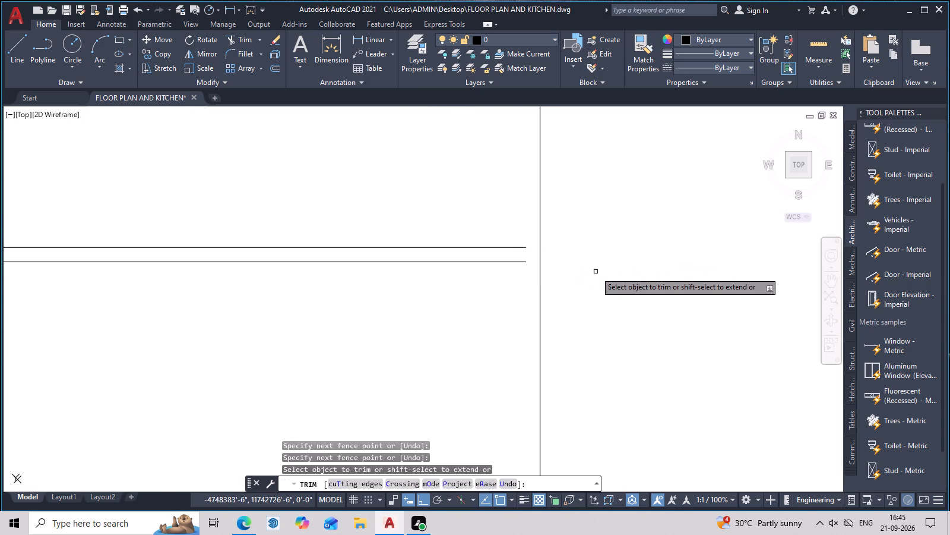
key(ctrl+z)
Trim the inner vertical segment between the two divider lines at the cabinet's right side.
scroll(565, 273, down, 6)
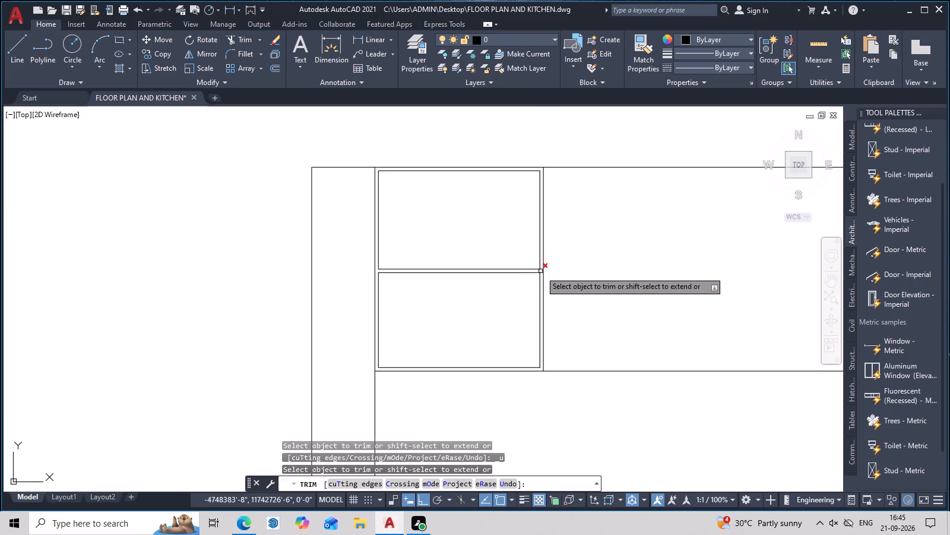
middle_drag(572, 294, 577, 342)
scroll(556, 326, up, 3)
click(509, 299)
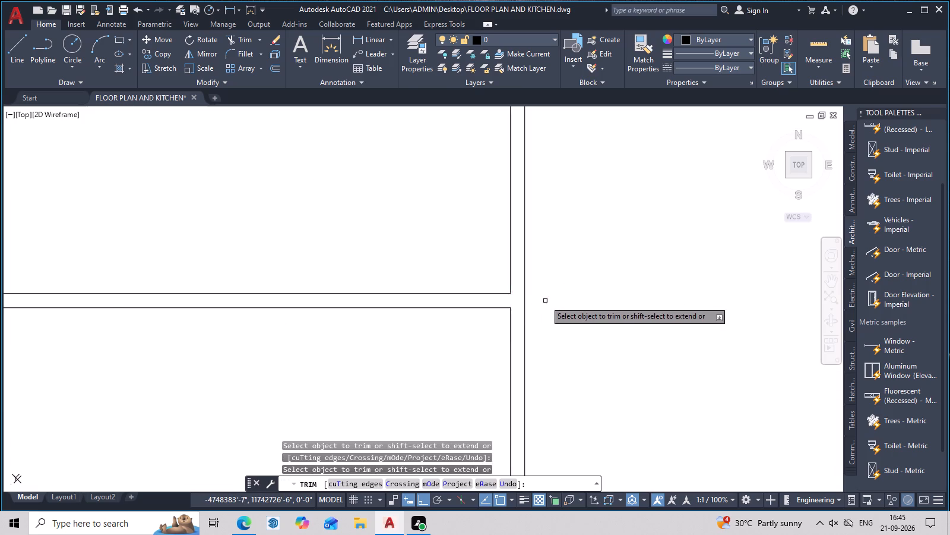
scroll(552, 302, down, 5)
middle_drag(588, 314, 574, 318)
key(Escape)
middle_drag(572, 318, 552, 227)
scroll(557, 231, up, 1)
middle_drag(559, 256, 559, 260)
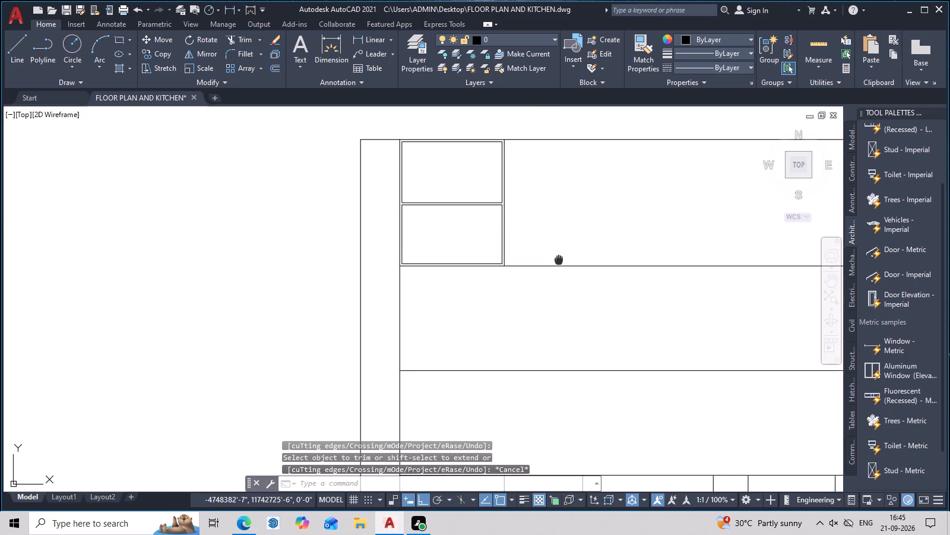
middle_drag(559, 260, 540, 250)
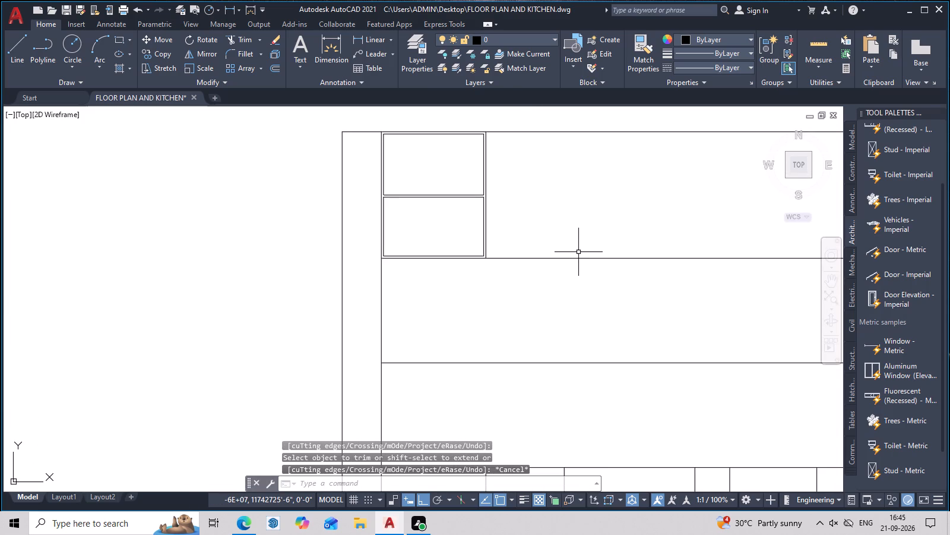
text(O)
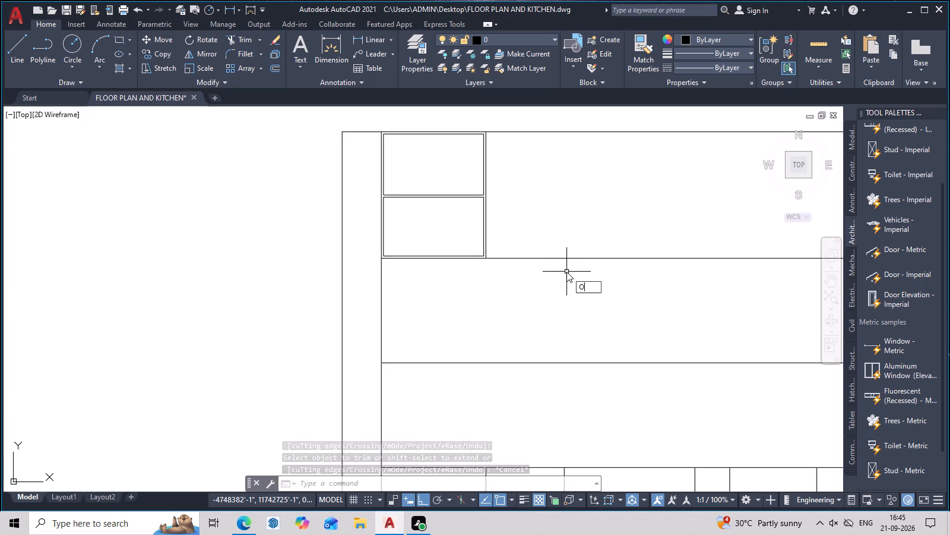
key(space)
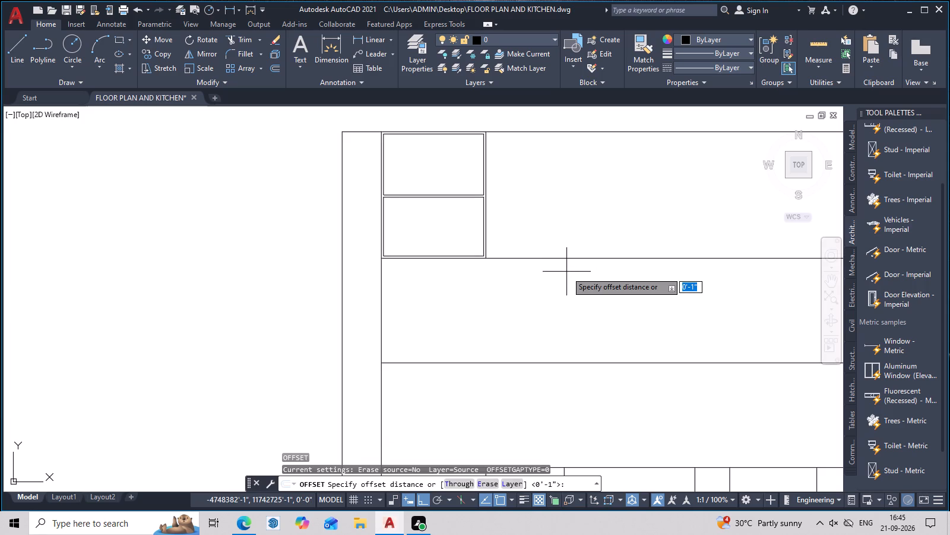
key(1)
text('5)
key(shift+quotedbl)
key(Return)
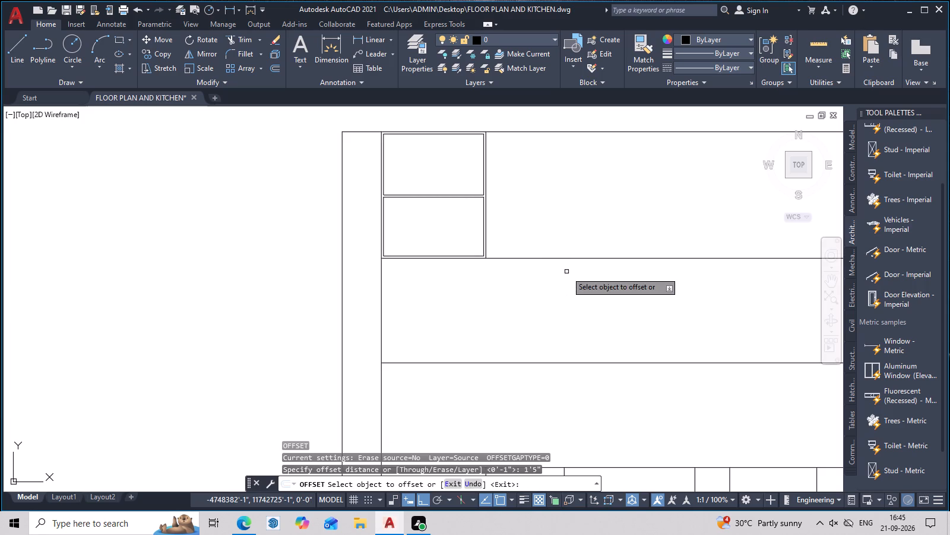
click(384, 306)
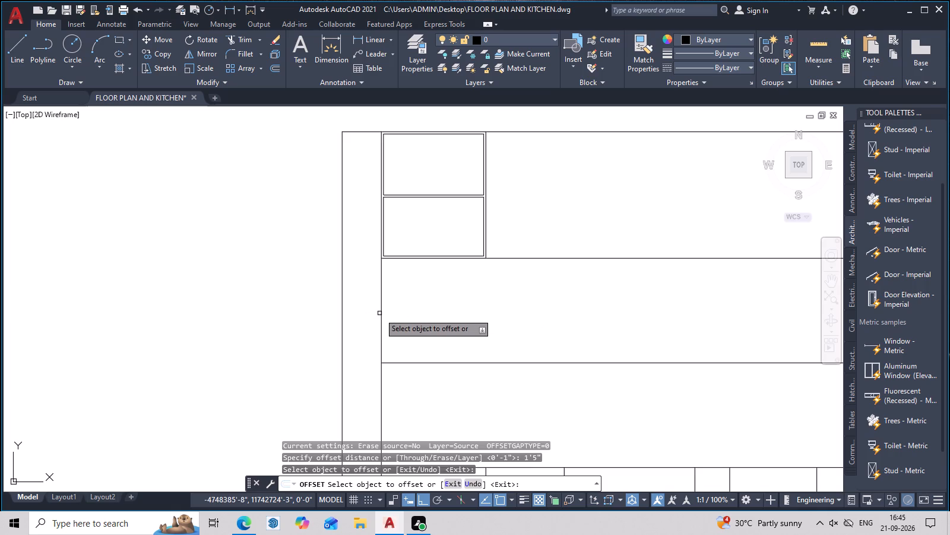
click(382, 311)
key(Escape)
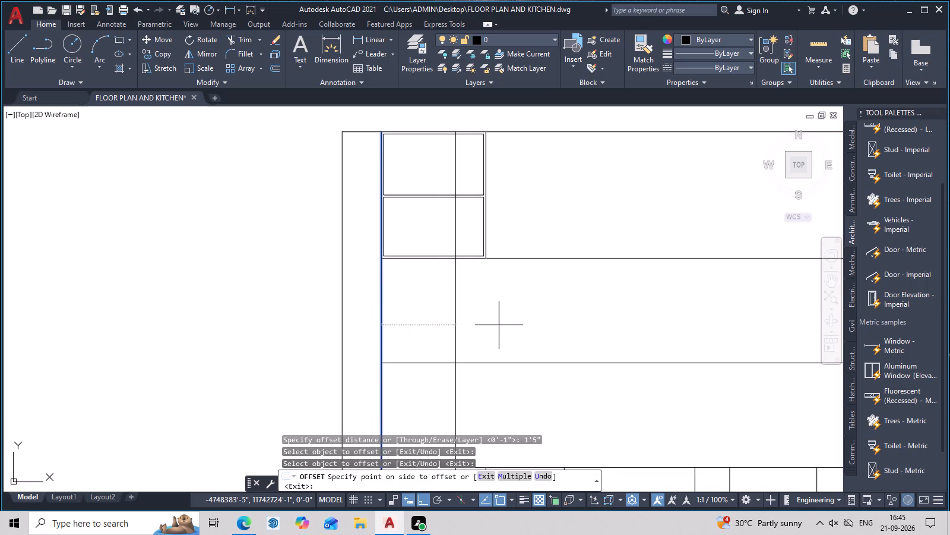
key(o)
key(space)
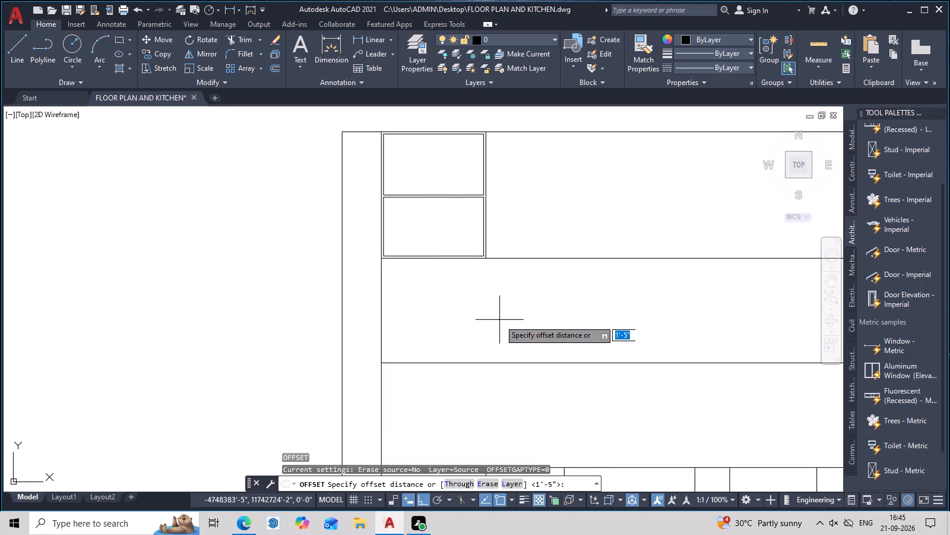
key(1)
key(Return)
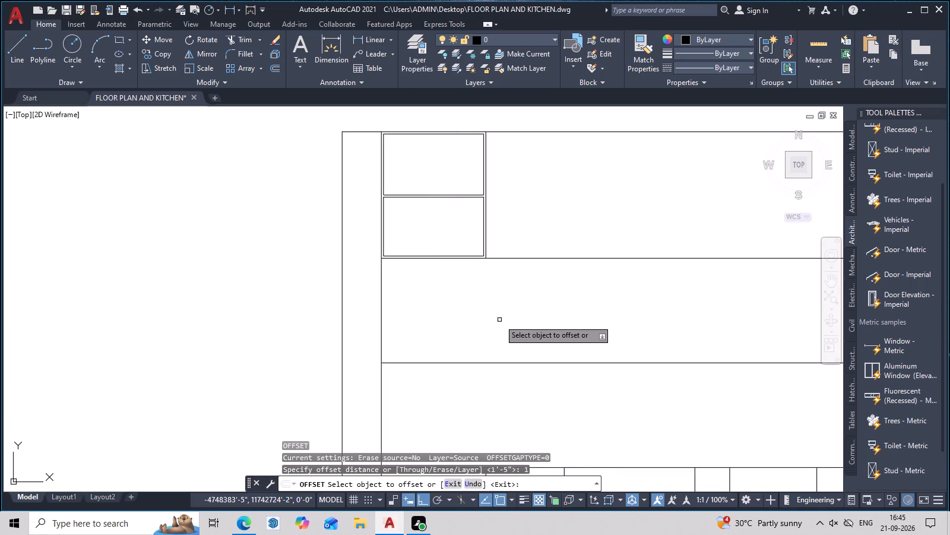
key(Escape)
Offset the elevation's inner left wall line 1' to the right.
text(O)
key(space)
key(1)
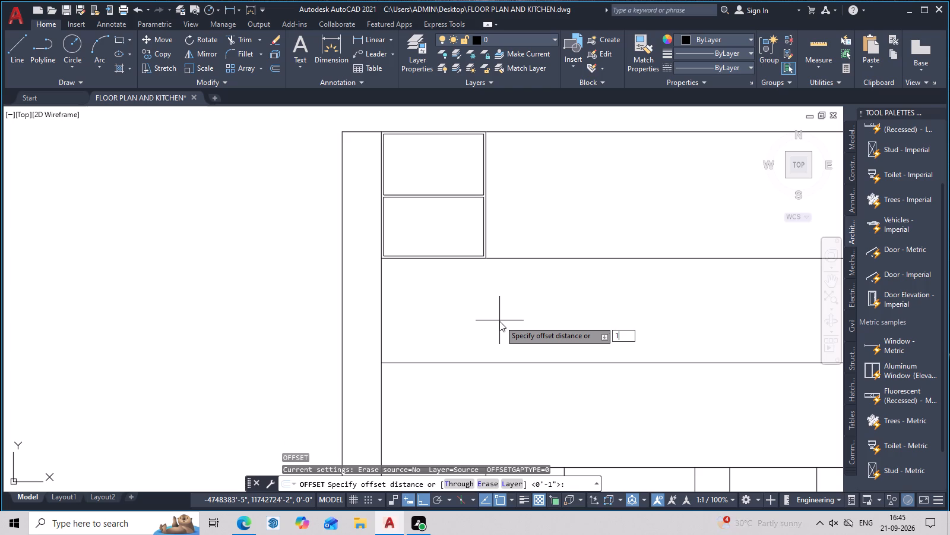
key(apostrophe)
key(space)
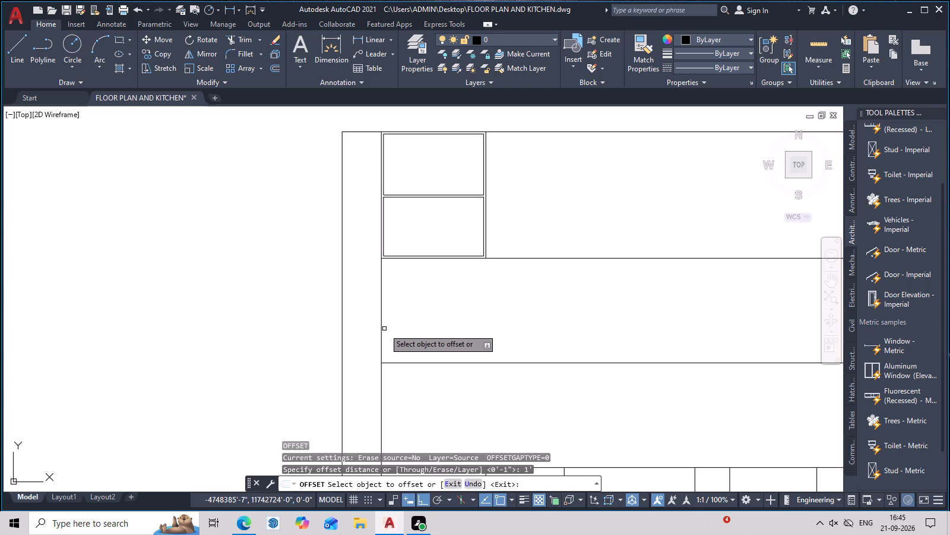
click(382, 329)
click(477, 328)
key(Escape)
Trim and erase the 1' offset line above and below the middle band, keeping only the segment directly below the upper cabinets.
middle_drag(479, 328, 502, 307)
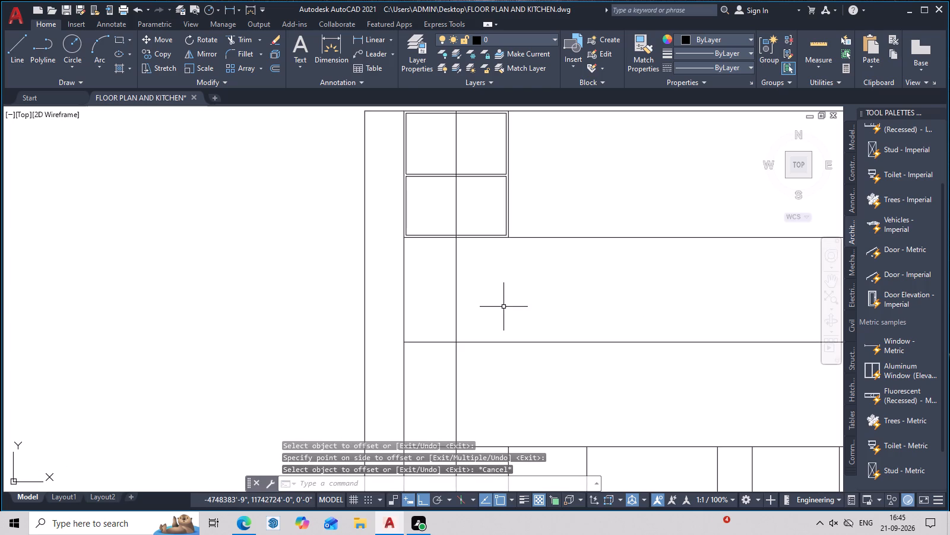
text(TR)
key(space)
scroll(444, 199, up, 2)
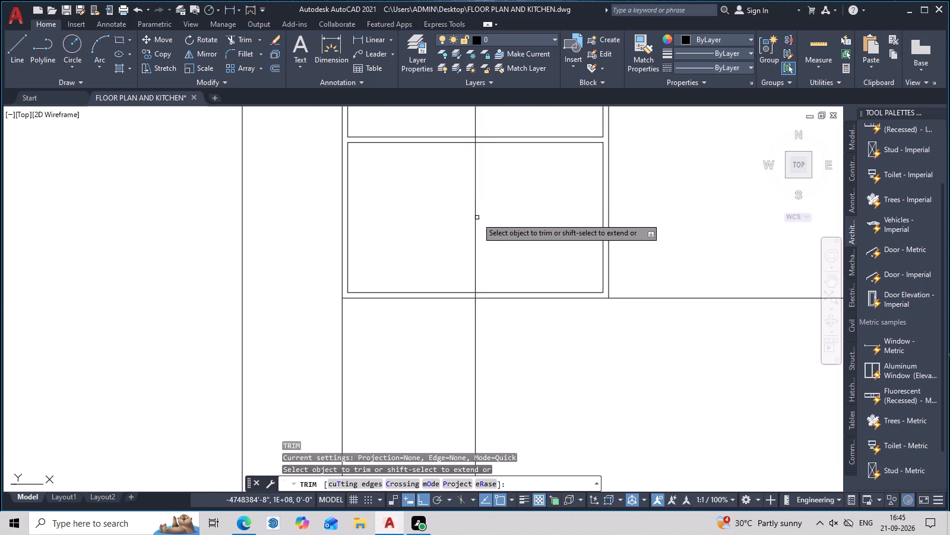
scroll(472, 294, up, 3)
click(484, 294)
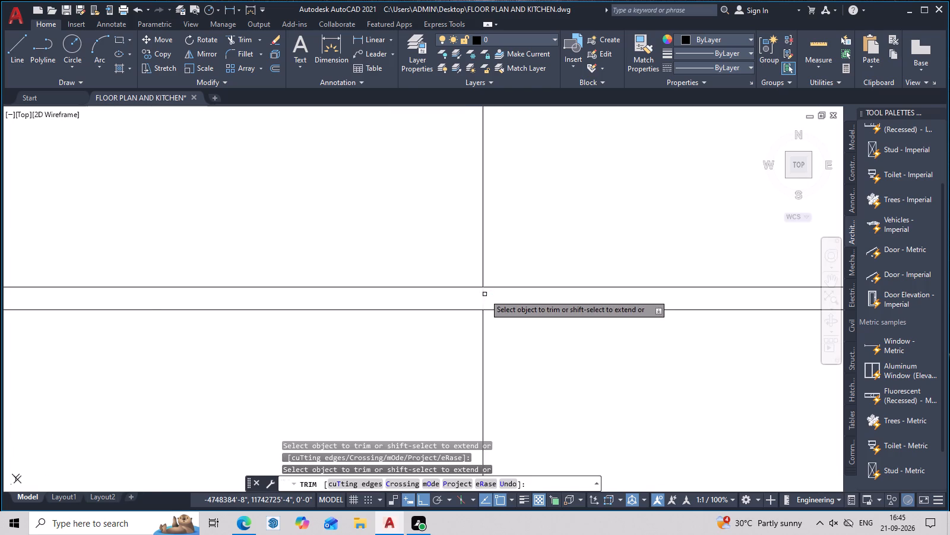
scroll(505, 308, down, 3)
middle_drag(556, 347, 558, 136)
click(502, 398)
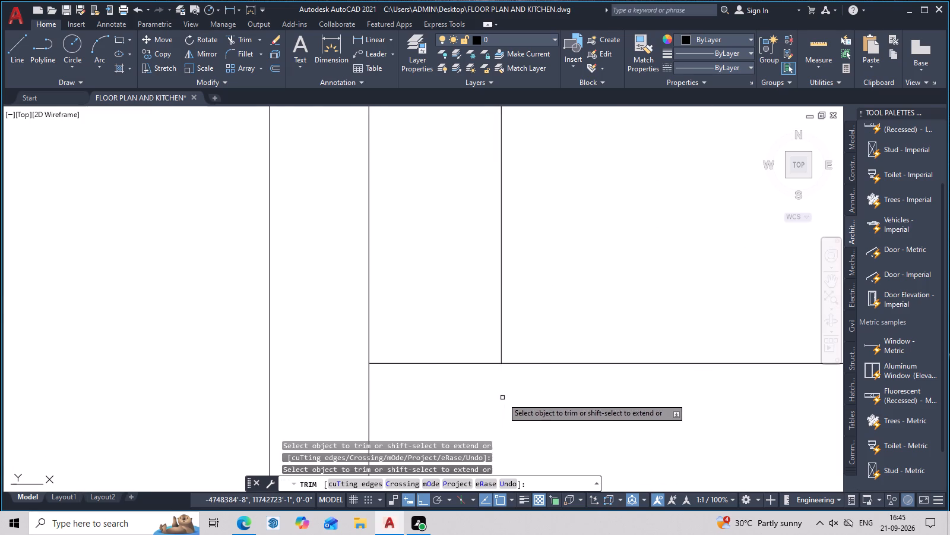
scroll(526, 372, down, 6)
middle_drag(544, 347, 534, 394)
key(Escape)
scroll(534, 372, up, 3)
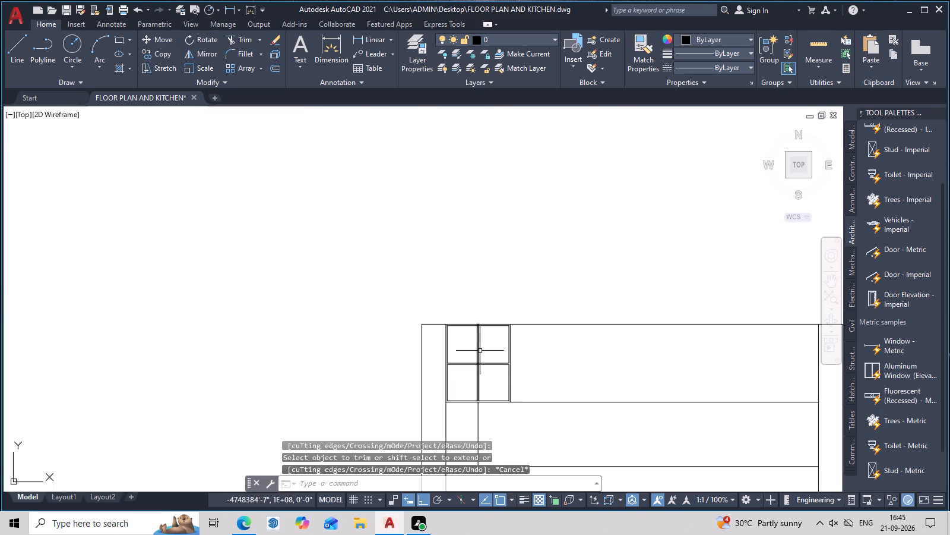
click(478, 351)
key(Delete)
Offset the narrow middle-band cabinet's right, bottom and top lines inward by 0.5 inch.
scroll(517, 382, down, 3)
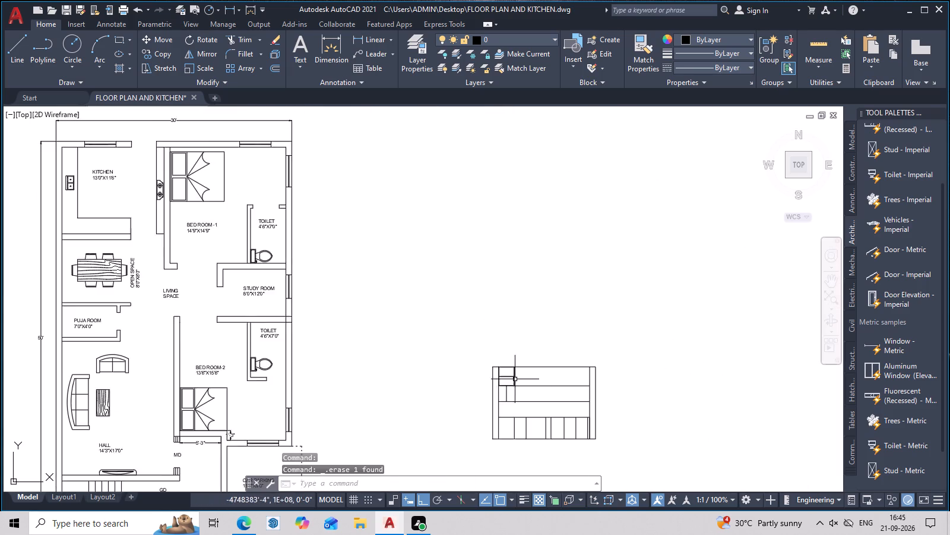
middle_drag(522, 388, 530, 259)
scroll(528, 282, up, 2)
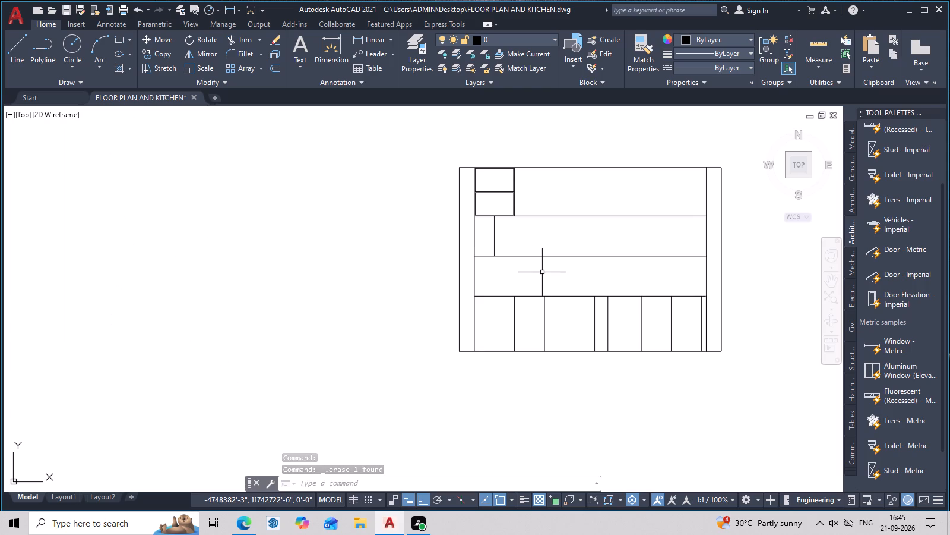
middle_click(497, 210)
scroll(497, 210, up, 1)
scroll(462, 249, up, 2)
middle_drag(471, 270, 305, 339)
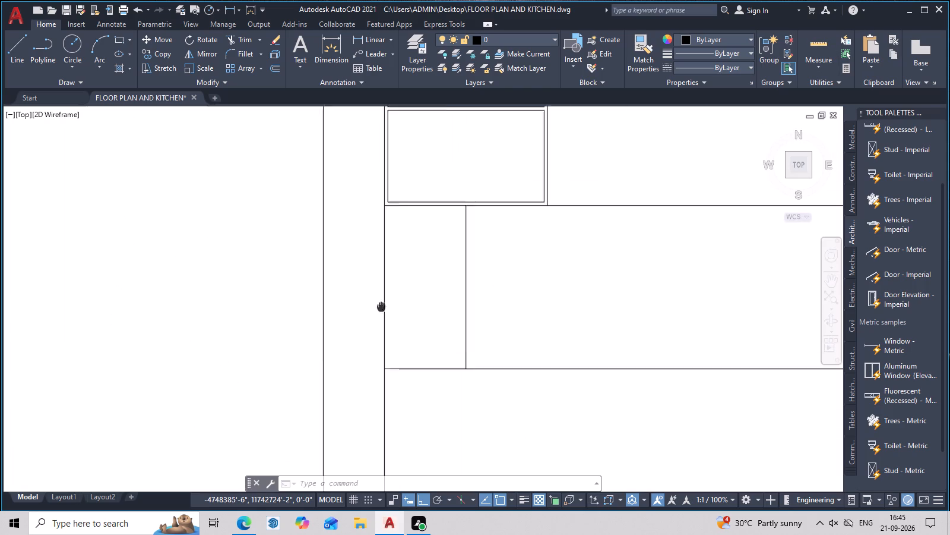
middle_drag(305, 339, 301, 344)
middle_drag(318, 346, 323, 332)
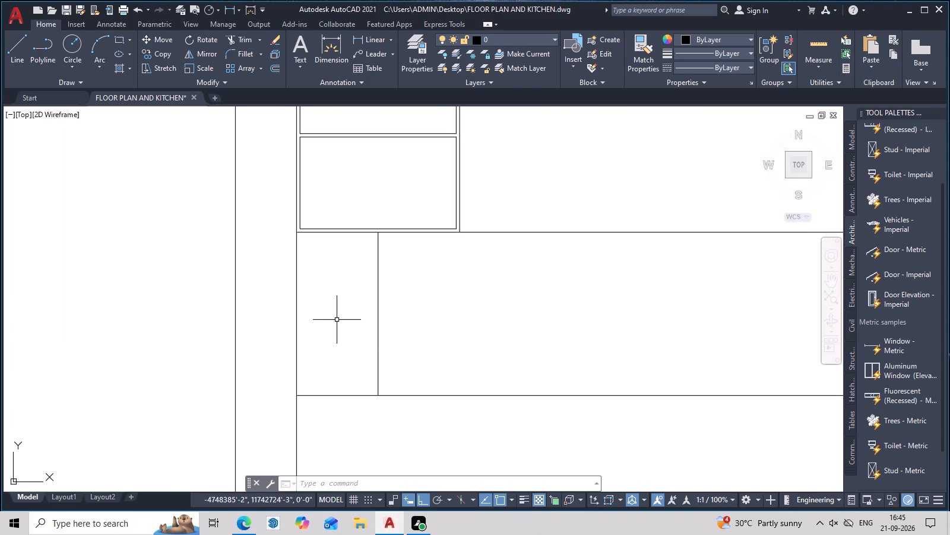
text(O)
key(space)
text(.5)
key(space)
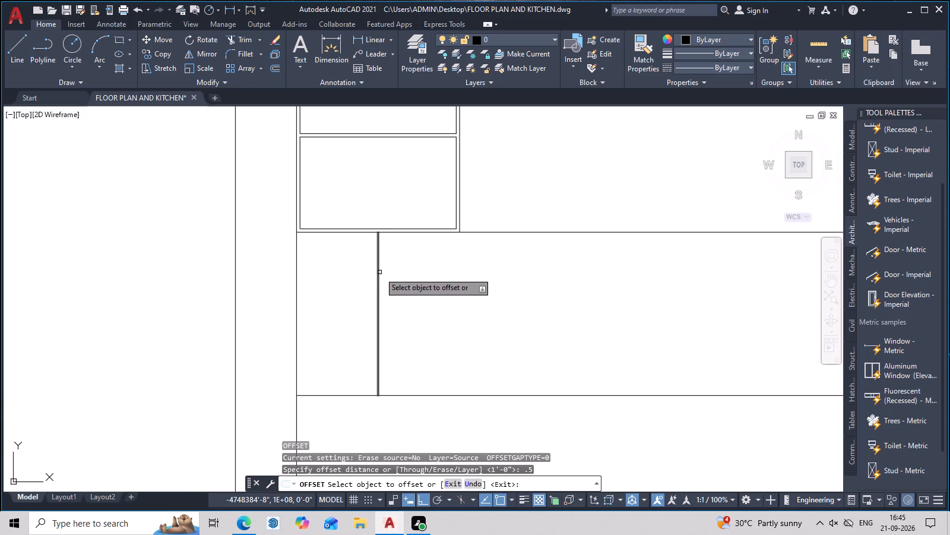
click(379, 272)
click(338, 282)
click(336, 394)
click(337, 368)
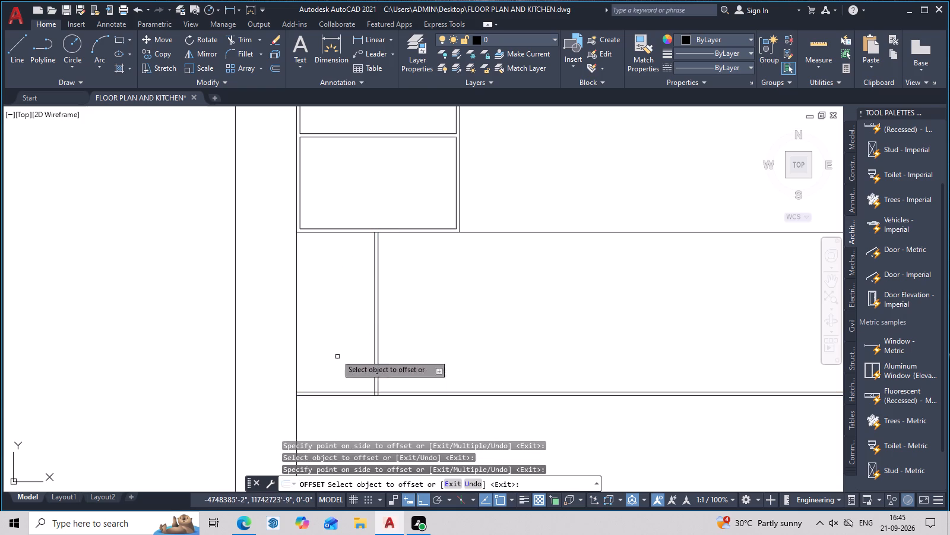
click(346, 232)
click(344, 263)
key(Escape)
Extend the upper cabinet's inner left vertical line down to the narrow cabinet's inner bottom line.
middle_drag(344, 293, 415, 275)
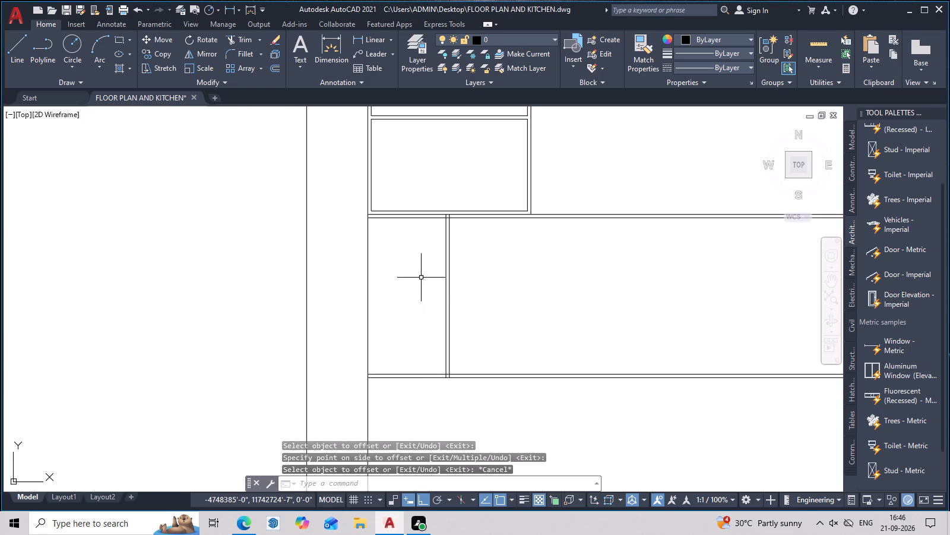
text(EX)
key(space)
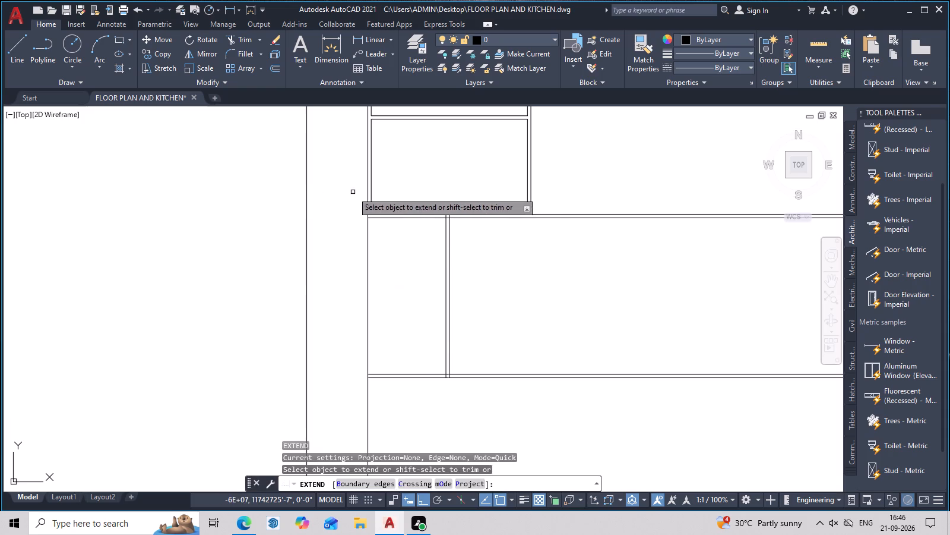
click(373, 200)
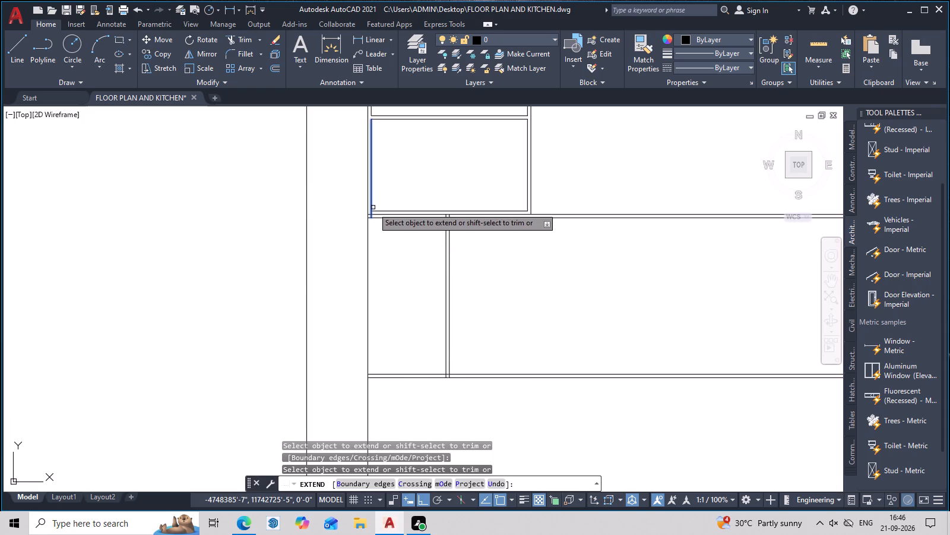
click(373, 207)
scroll(371, 212, up, 2)
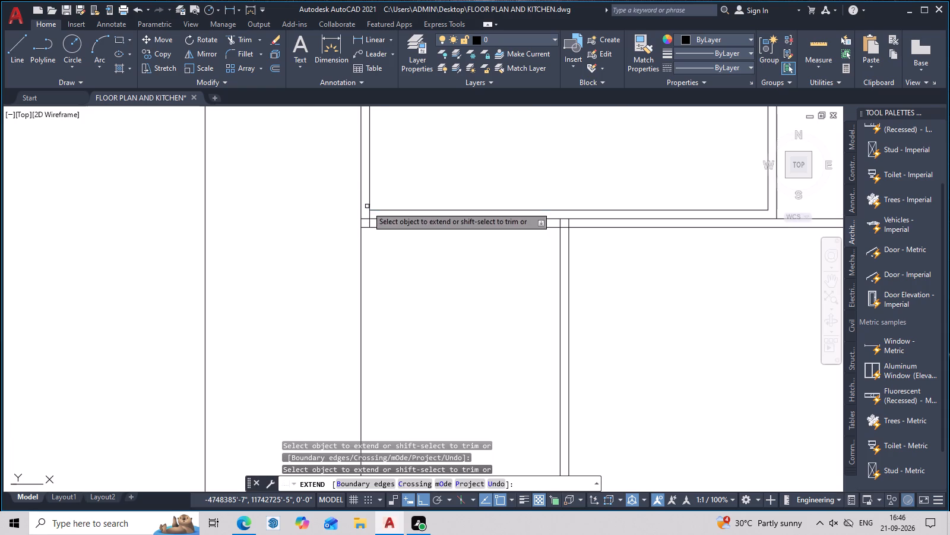
scroll(370, 197, down, 1)
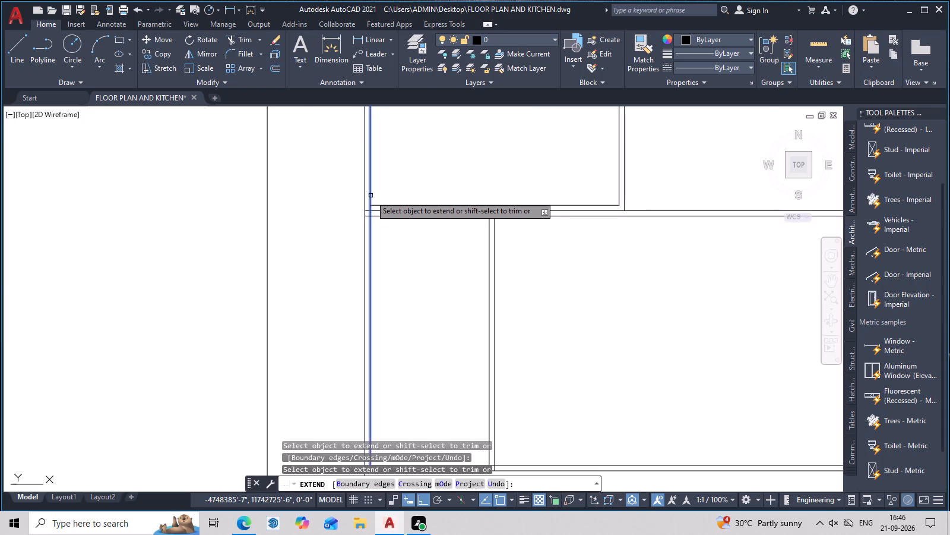
click(370, 196)
middle_drag(390, 229, 400, 180)
scroll(410, 209, down, 2)
middle_drag(419, 256, 427, 216)
key(Escape)
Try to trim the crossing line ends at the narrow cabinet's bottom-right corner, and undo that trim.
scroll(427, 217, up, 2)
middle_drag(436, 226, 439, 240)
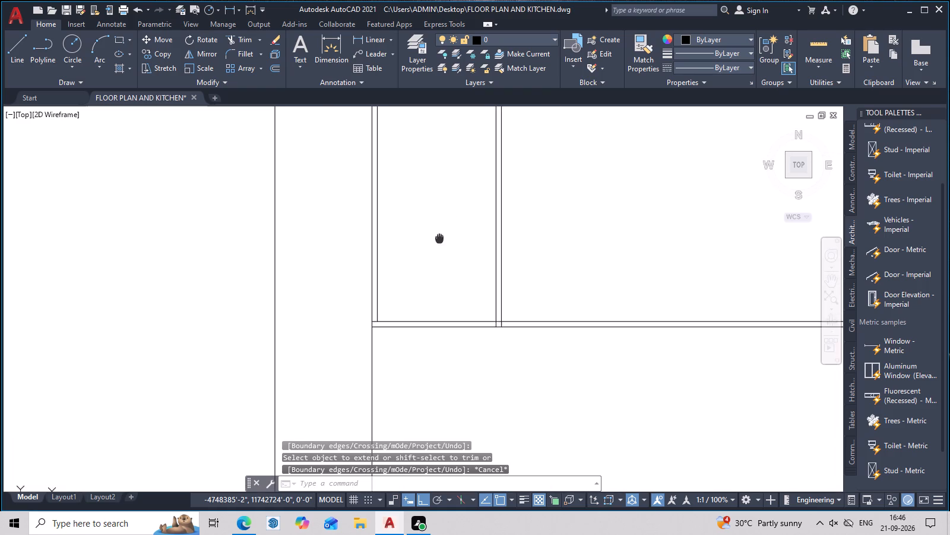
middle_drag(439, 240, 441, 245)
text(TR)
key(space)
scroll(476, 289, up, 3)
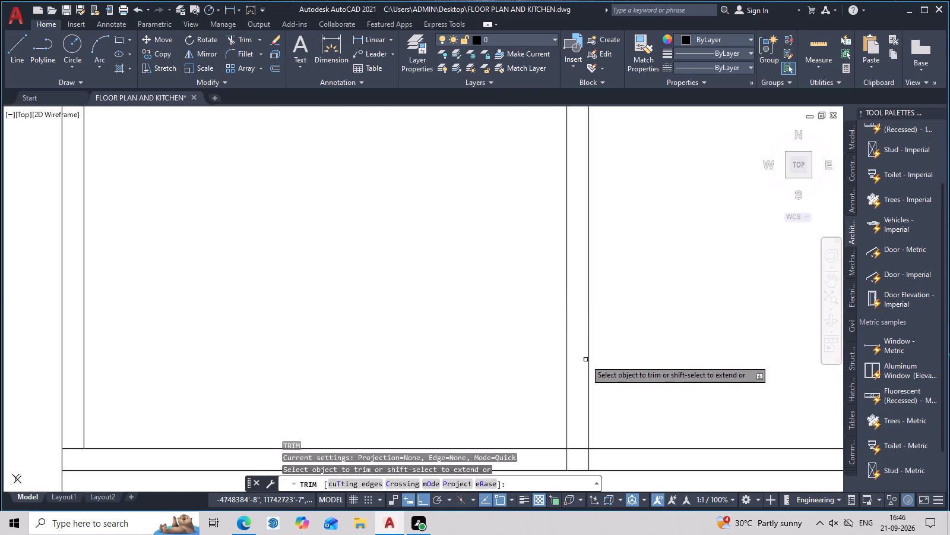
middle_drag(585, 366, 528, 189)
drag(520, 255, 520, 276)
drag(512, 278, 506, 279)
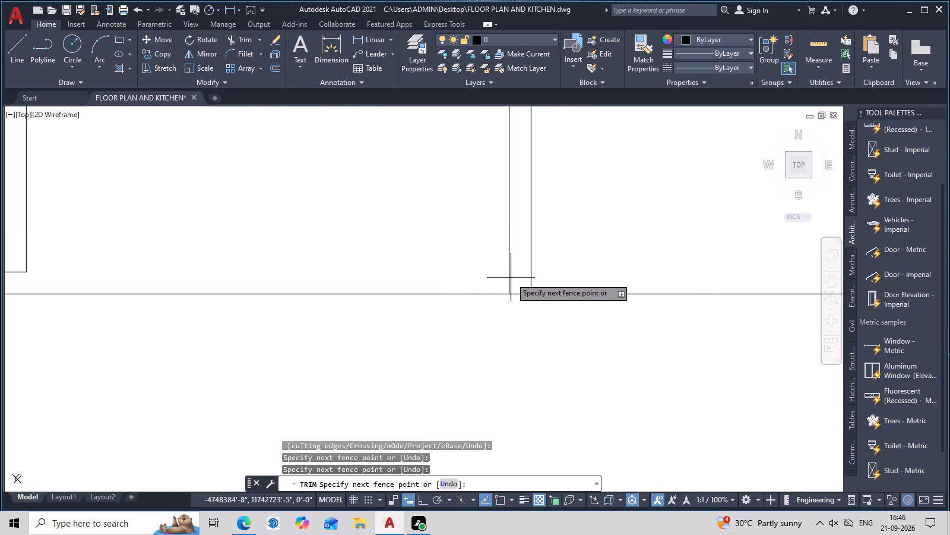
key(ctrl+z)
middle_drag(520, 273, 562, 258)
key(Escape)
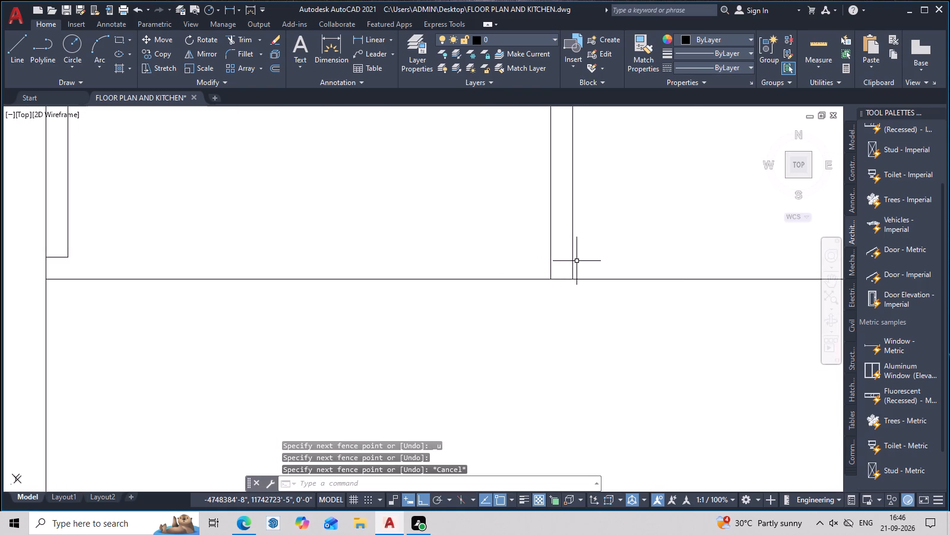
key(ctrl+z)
Trim the crossing ends at the narrow cabinet's bottom-right inner corner and the inner bottom line running on beyond the cabinet.
scroll(521, 297, up, 2)
middle_drag(530, 311, 548, 218)
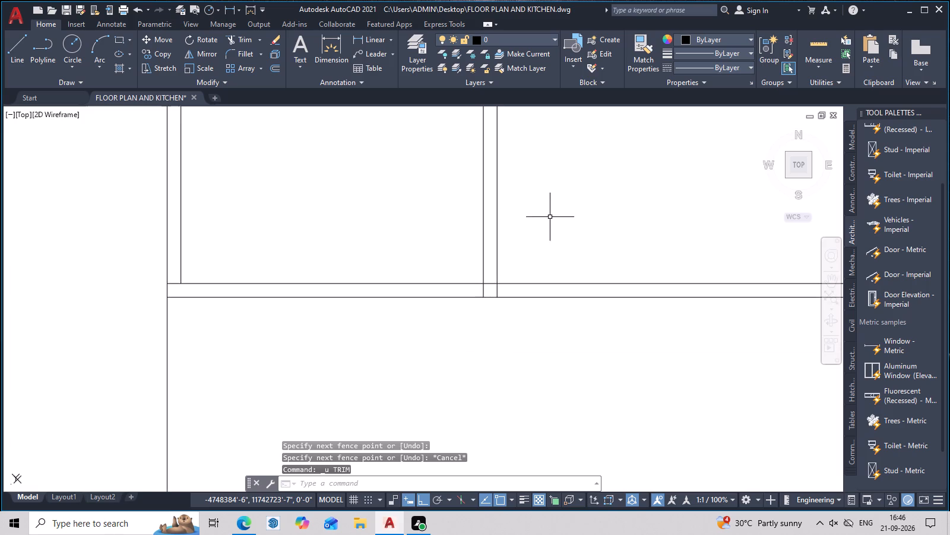
text(TR)
key(space)
scroll(524, 279, up, 2)
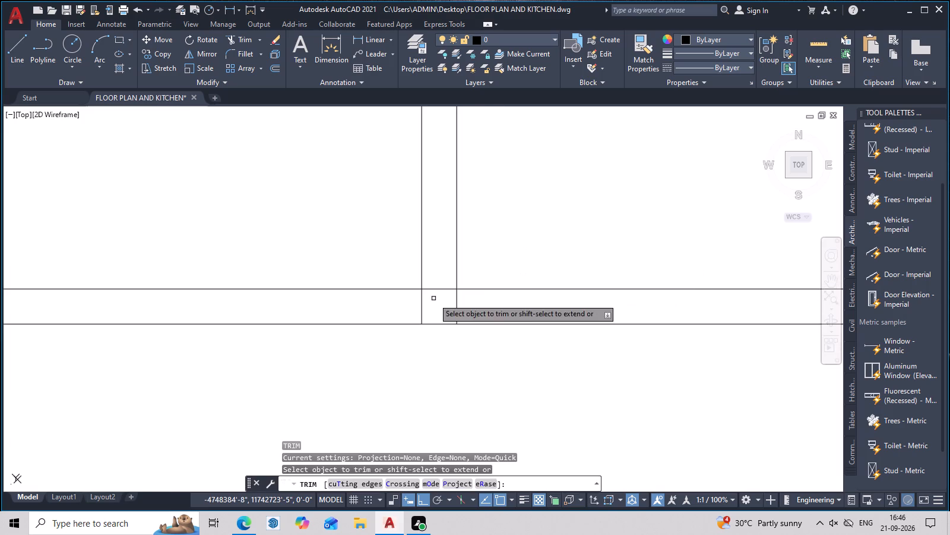
click(439, 290)
click(421, 302)
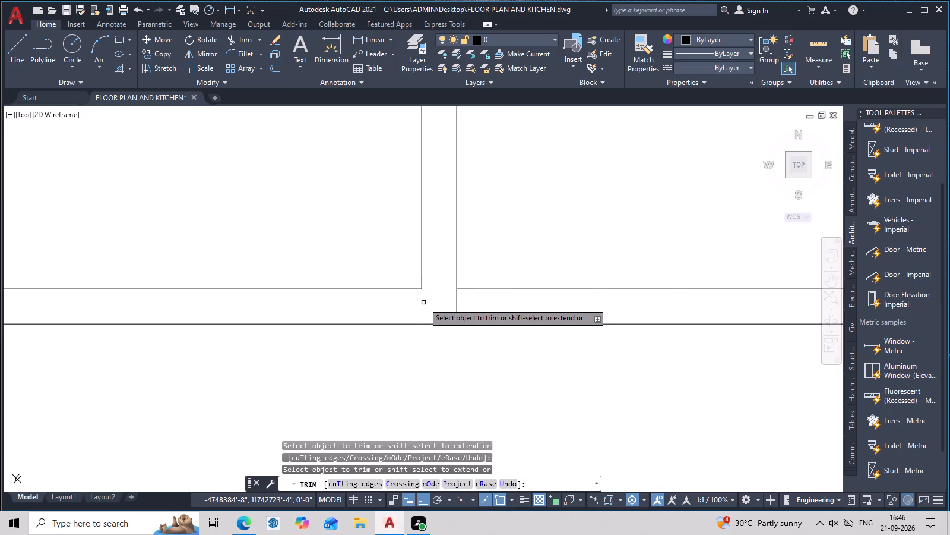
click(518, 289)
Trim the inner top line beyond the narrow cabinet and the crossing ends at its top-right inner corner.
scroll(519, 285, down, 6)
middle_drag(550, 269, 552, 309)
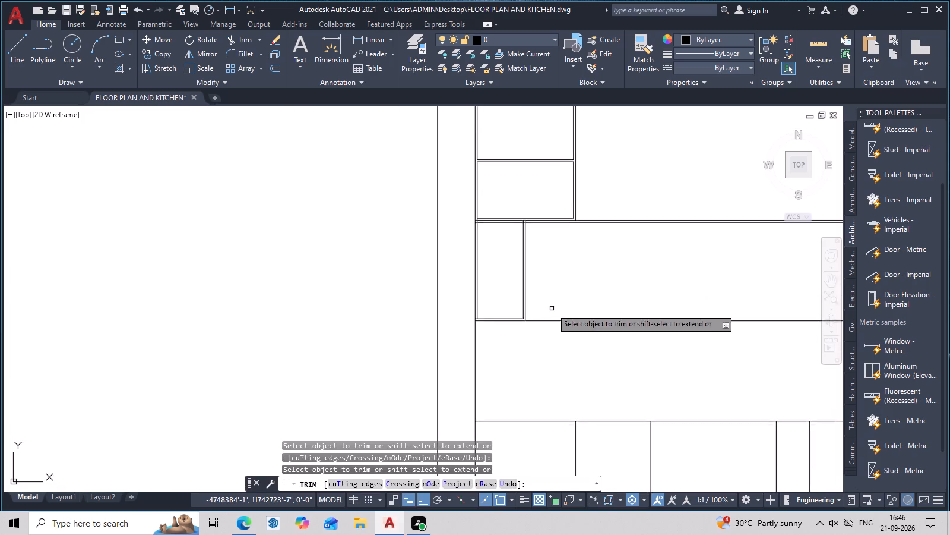
scroll(506, 203, up, 3)
middle_drag(606, 292, 530, 305)
click(536, 294)
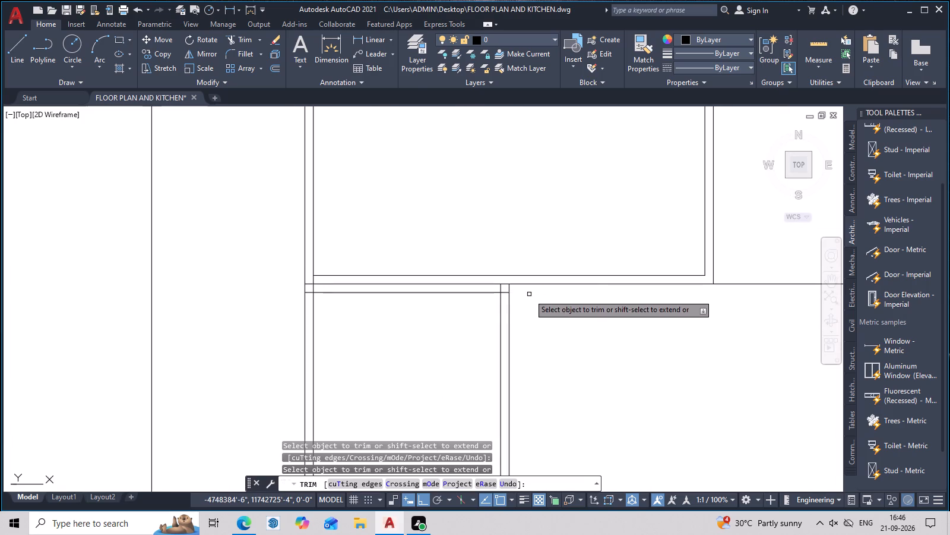
scroll(510, 291, up, 5)
drag(392, 255, 406, 255)
drag(431, 257, 397, 259)
drag(451, 257, 402, 260)
drag(478, 273, 476, 322)
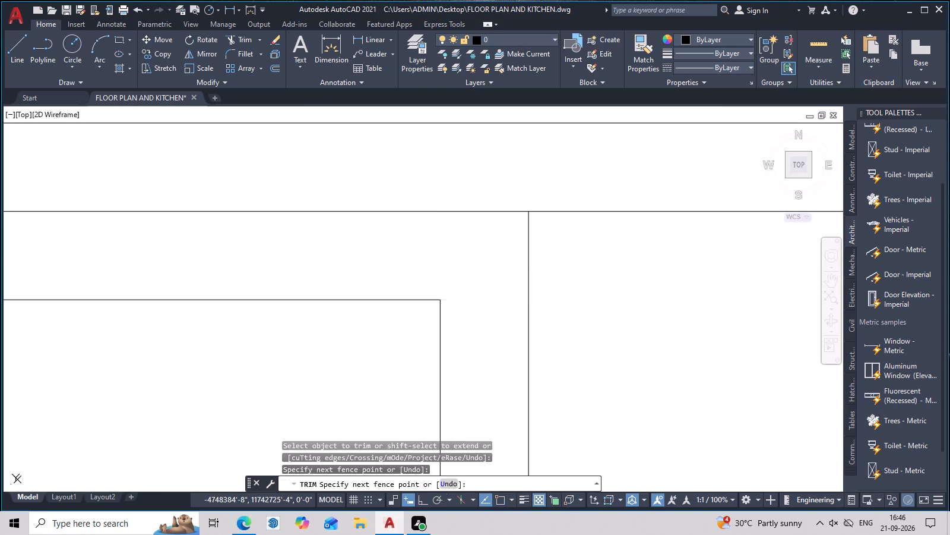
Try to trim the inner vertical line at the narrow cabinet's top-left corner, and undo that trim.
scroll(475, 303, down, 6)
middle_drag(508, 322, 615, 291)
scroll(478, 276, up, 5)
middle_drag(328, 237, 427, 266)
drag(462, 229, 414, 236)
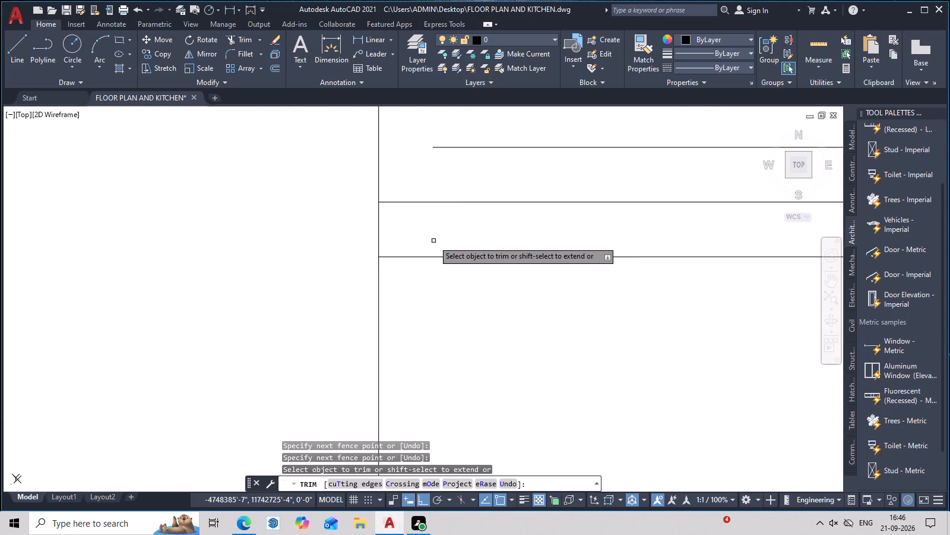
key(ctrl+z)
Trim the crossing line stubs at the narrow cabinet's top-left corner, separating its inner frame from the upper cabinet's.
scroll(436, 241, down, 5)
middle_drag(450, 259, 712, 285)
scroll(544, 275, up, 2)
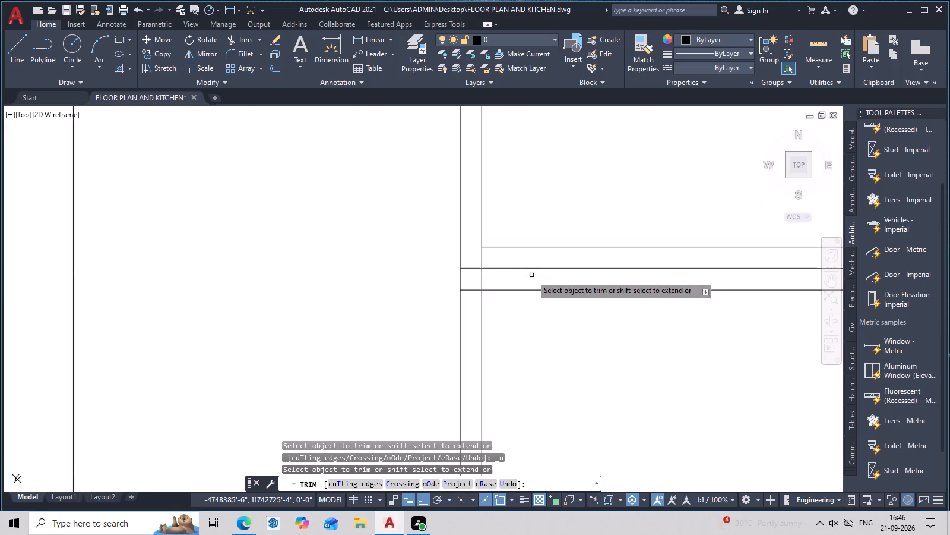
click(482, 278)
click(471, 289)
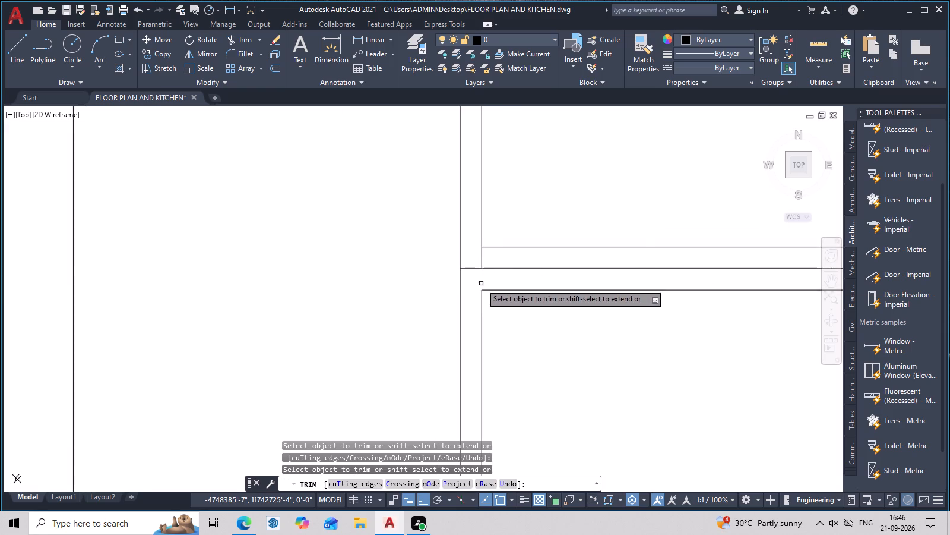
scroll(486, 279, down, 5)
scroll(479, 267, up, 3)
scroll(565, 285, up, 3)
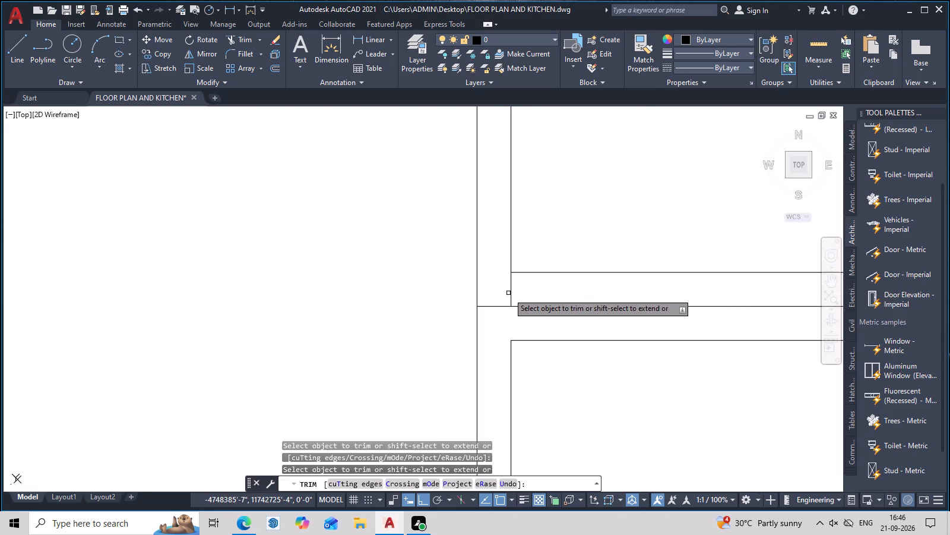
click(512, 290)
scroll(546, 295, down, 7)
middle_drag(578, 320, 514, 279)
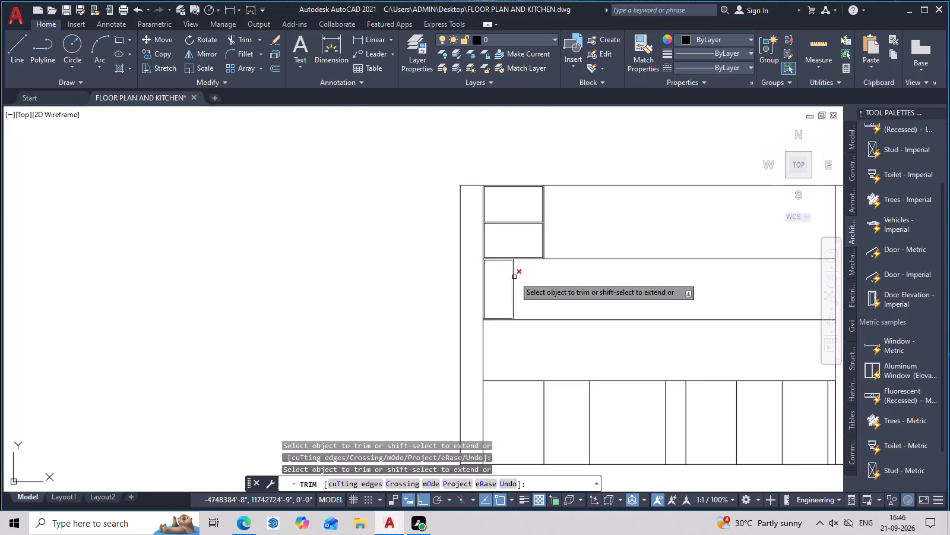
scroll(531, 279, up, 2)
middle_drag(537, 291, 551, 302)
scroll(478, 242, up, 2)
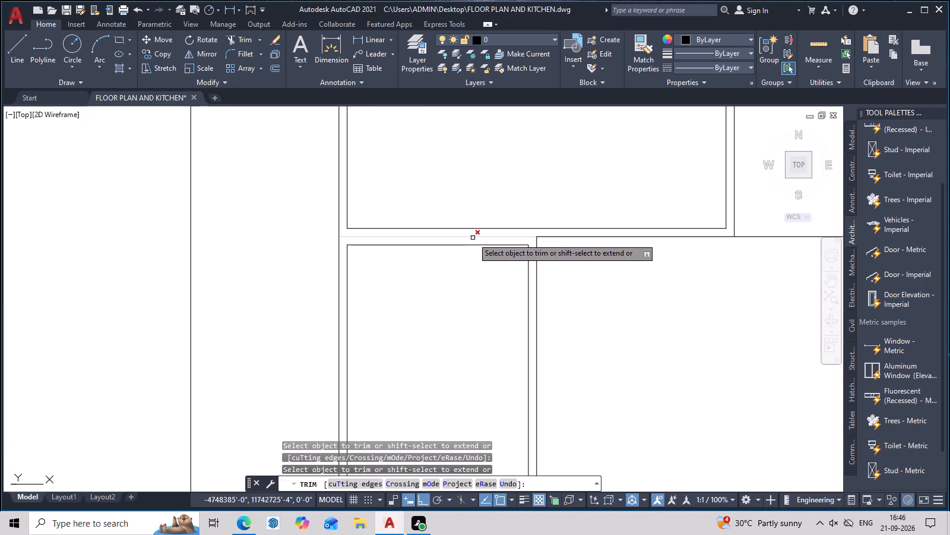
key(Escape)
scroll(545, 285, down, 3)
middle_drag(561, 299, 522, 267)
middle_drag(553, 294, 530, 262)
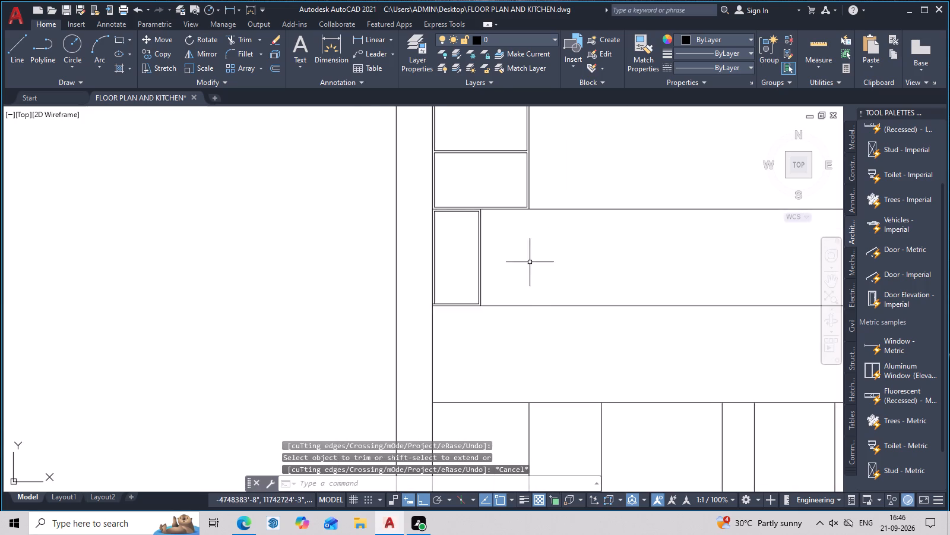
Draw a horizontal line across the narrow middle-band cabinet's inner frame, joining the midpoints of its inner sides.
middle_drag(533, 285, 531, 246)
middle_drag(546, 278, 548, 282)
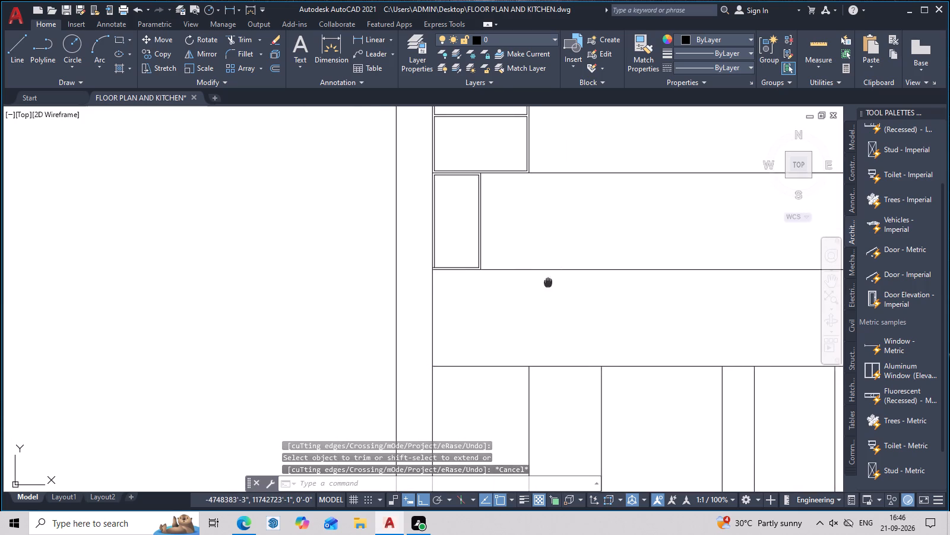
middle_drag(548, 282, 549, 284)
scroll(482, 231, up, 2)
middle_drag(492, 238, 580, 309)
text(L)
key(space)
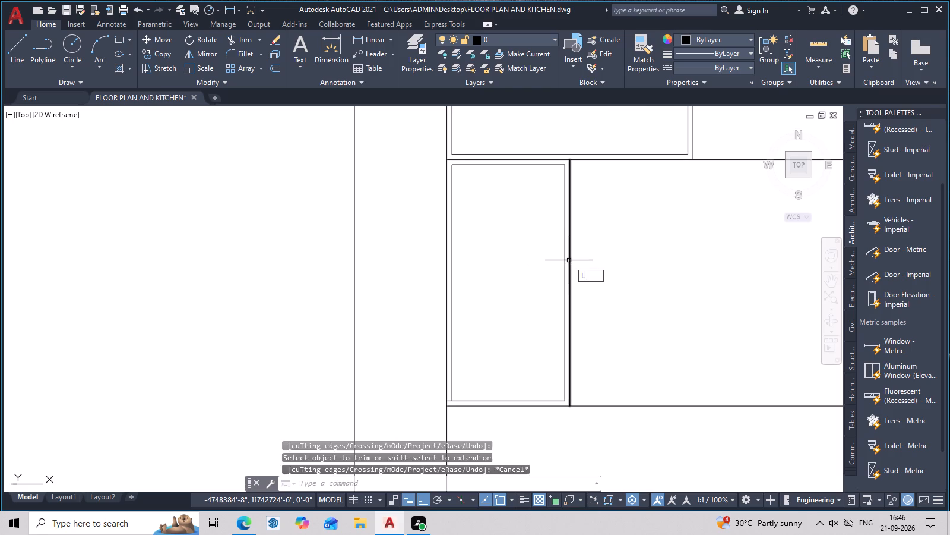
click(566, 286)
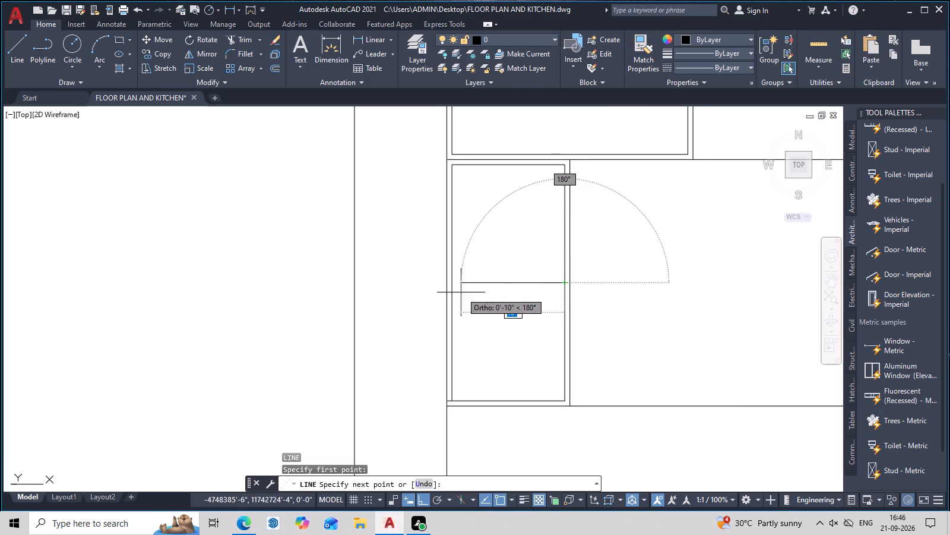
click(451, 285)
key(Escape)
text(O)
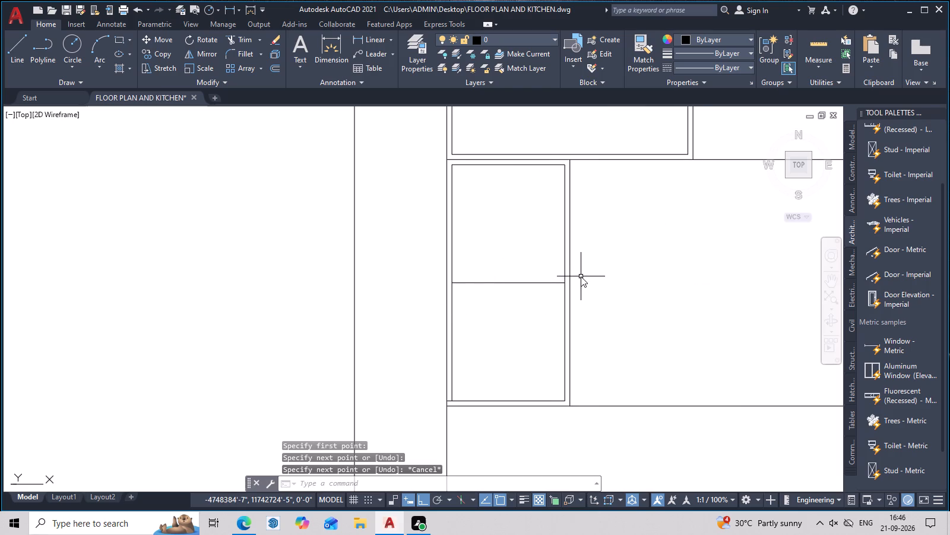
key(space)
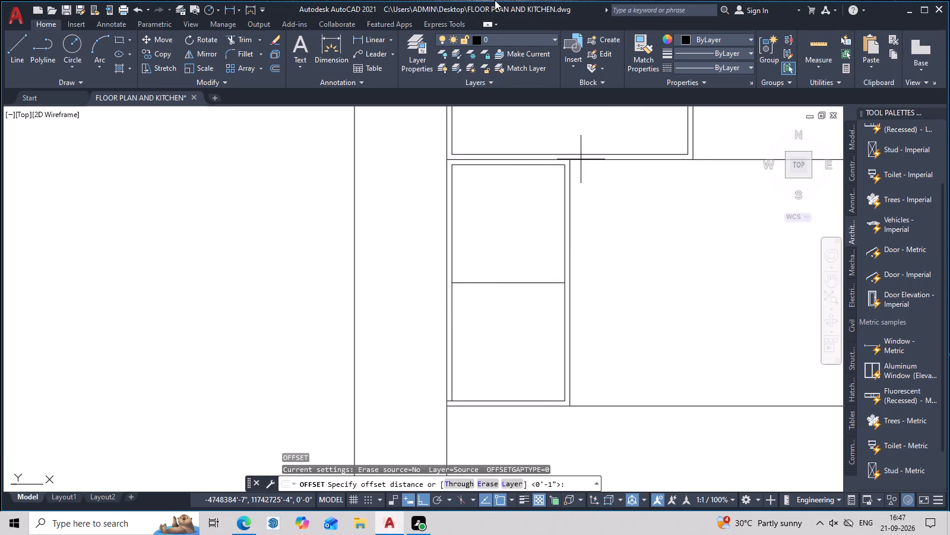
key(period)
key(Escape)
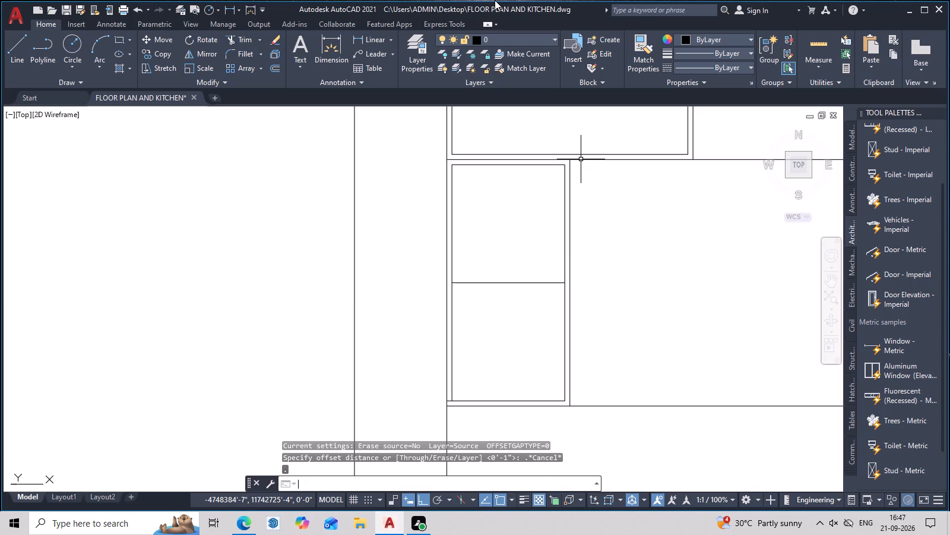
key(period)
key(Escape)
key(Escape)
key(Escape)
Offset the narrow cabinet's middle line by .25 both upward and downward, and delete the original line to leave a double-line shelf.
key(space)
text(.25)
key(space)
scroll(515, 288, up, 2)
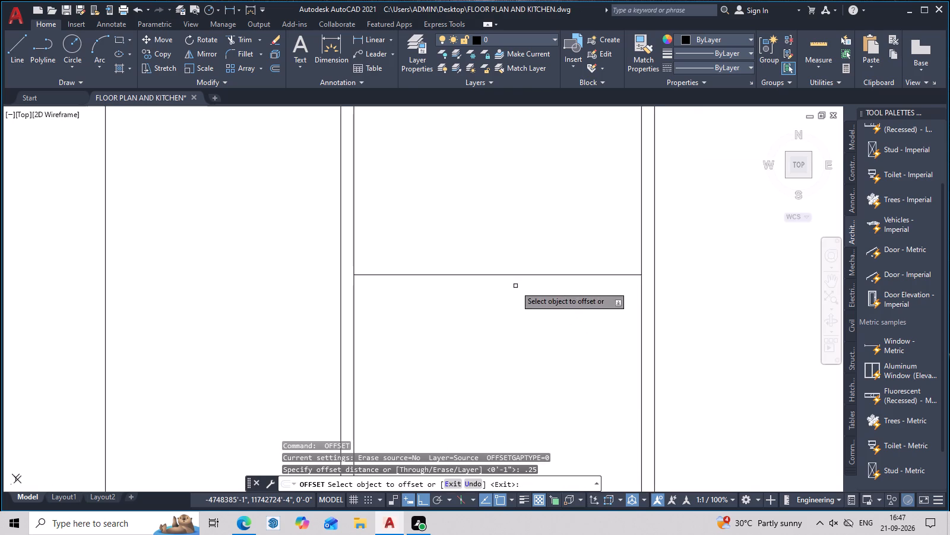
click(521, 274)
click(528, 250)
click(537, 275)
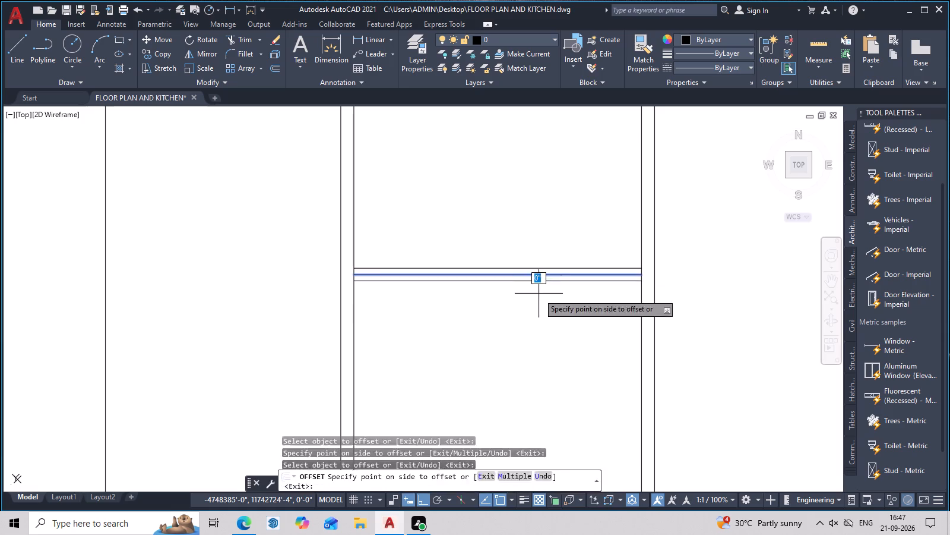
click(539, 294)
key(Escape)
click(549, 276)
key(Delete)
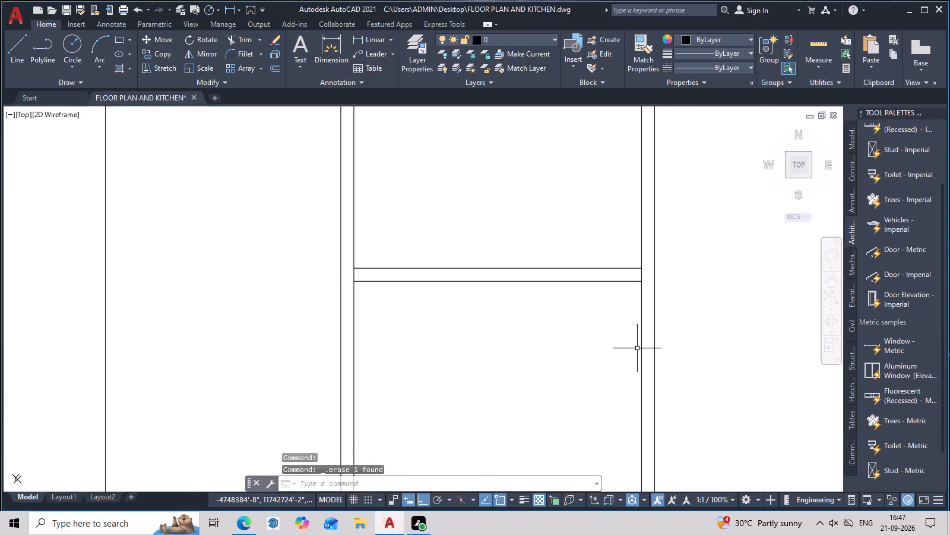
Examine the upper and narrow cabinets and the empty space between them and the base cabinets.
scroll(628, 339, down, 5)
middle_drag(624, 370, 514, 392)
scroll(508, 371, up, 2)
middle_drag(505, 337, 502, 312)
middle_drag(501, 340, 502, 342)
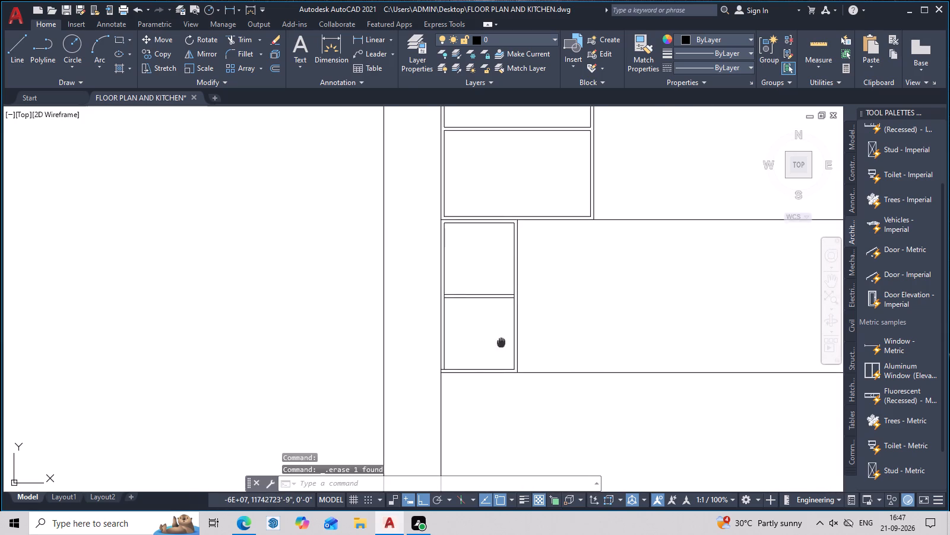
middle_drag(502, 342, 493, 385)
middle_drag(473, 421, 479, 413)
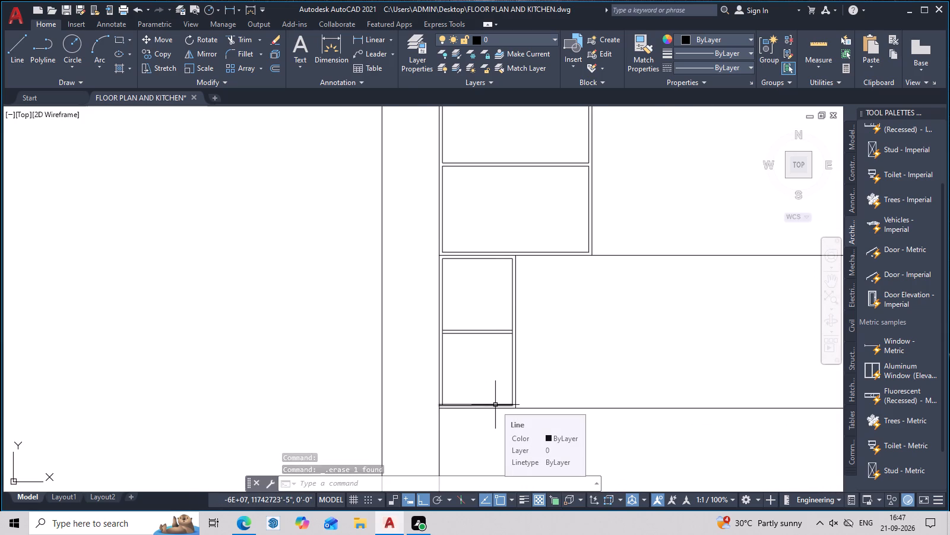
middle_click(485, 348)
scroll(485, 347, down, 1)
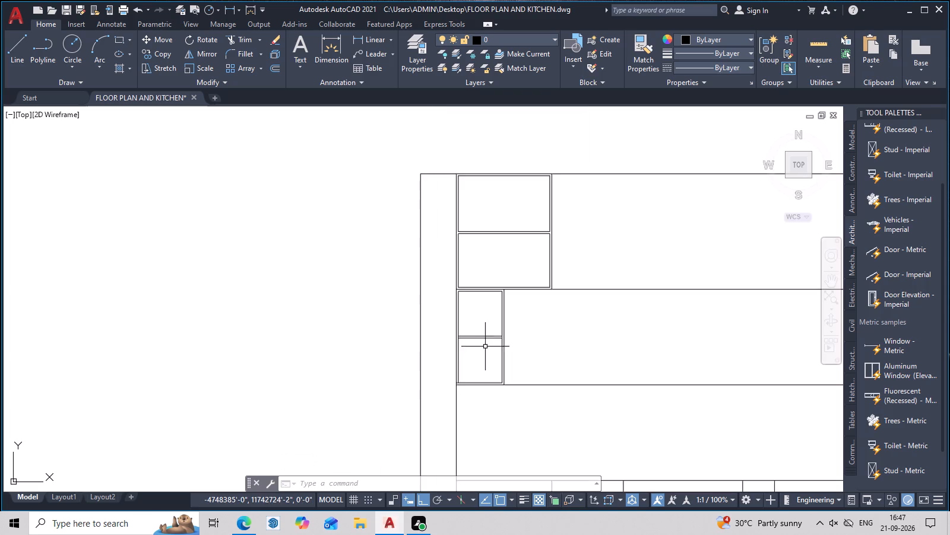
middle_drag(496, 363, 496, 306)
scroll(504, 310, down, 2)
middle_drag(516, 344, 476, 355)
scroll(461, 357, up, 2)
middle_drag(452, 360, 398, 370)
middle_drag(417, 375, 407, 355)
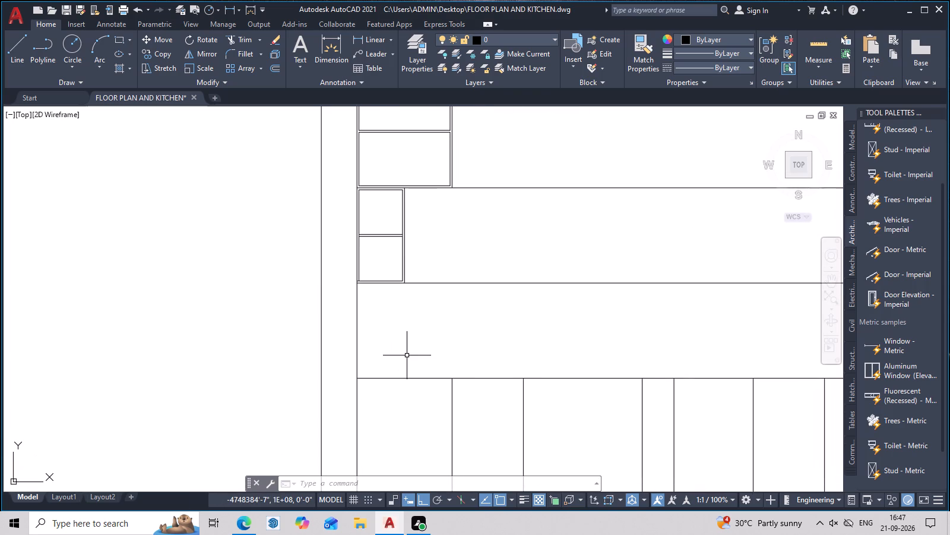
middle_drag(407, 355, 388, 355)
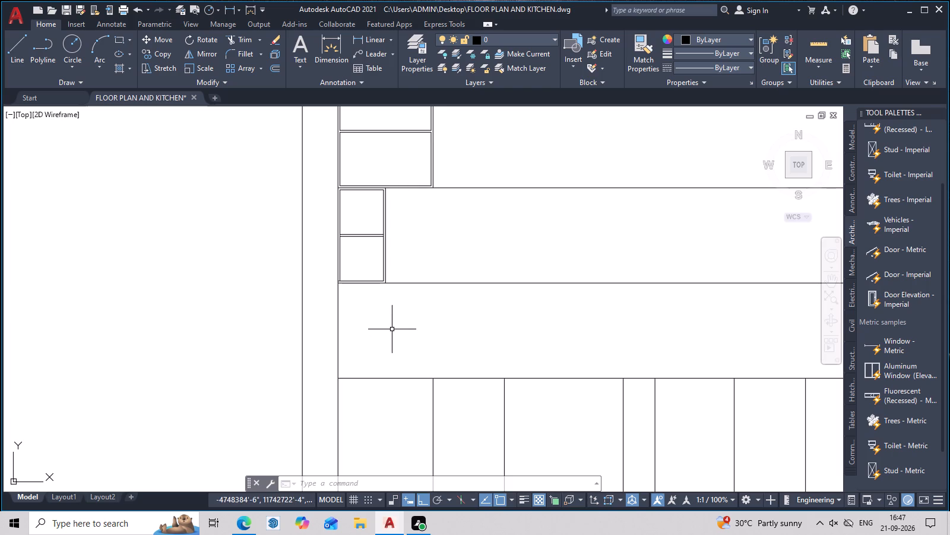
middle_drag(389, 330, 391, 313)
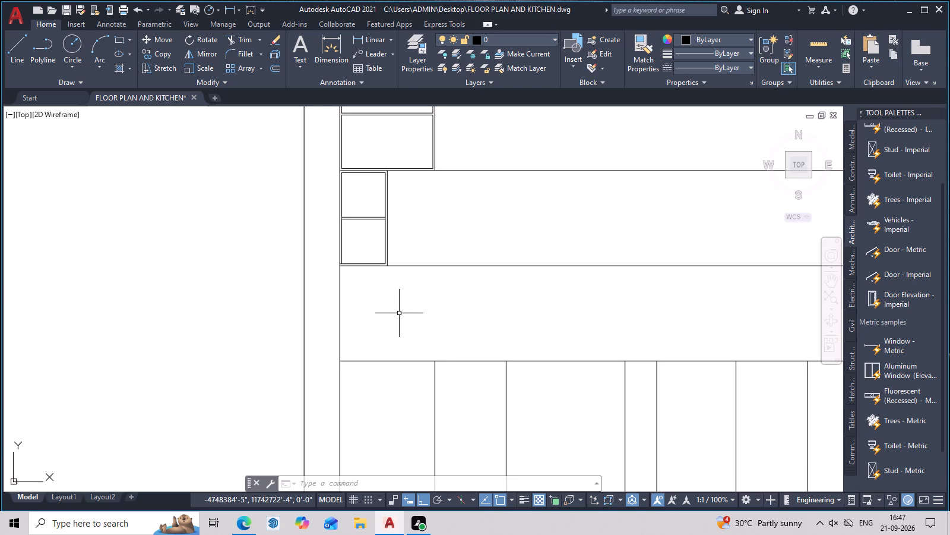
Trim the two long horizontal band lines that run on beyond the upper cabinet and the narrow cabinet.
text(TR)
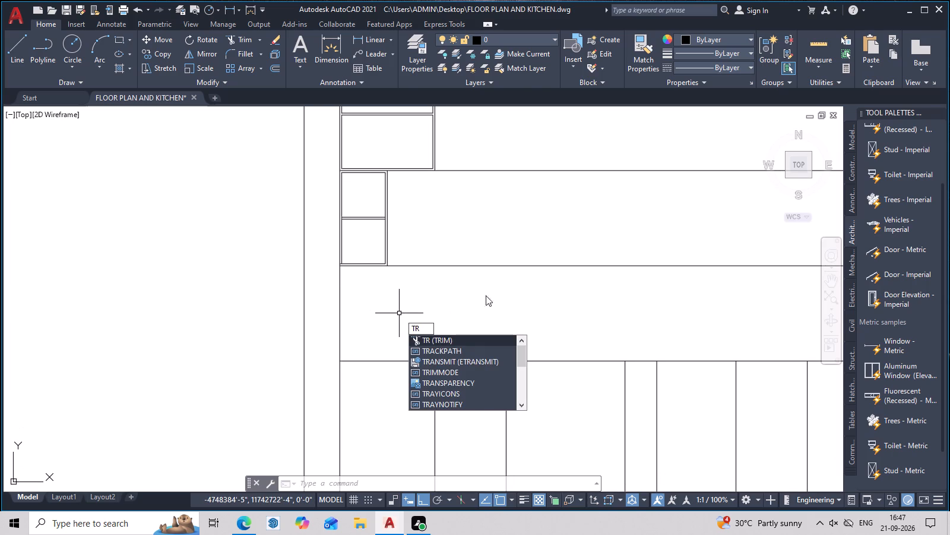
key(space)
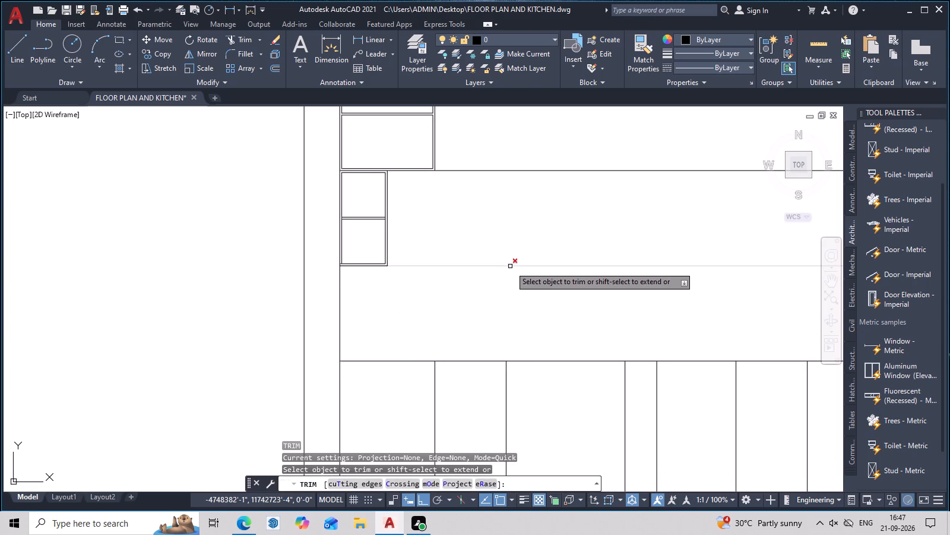
click(510, 266)
click(541, 169)
scroll(542, 238, down, 3)
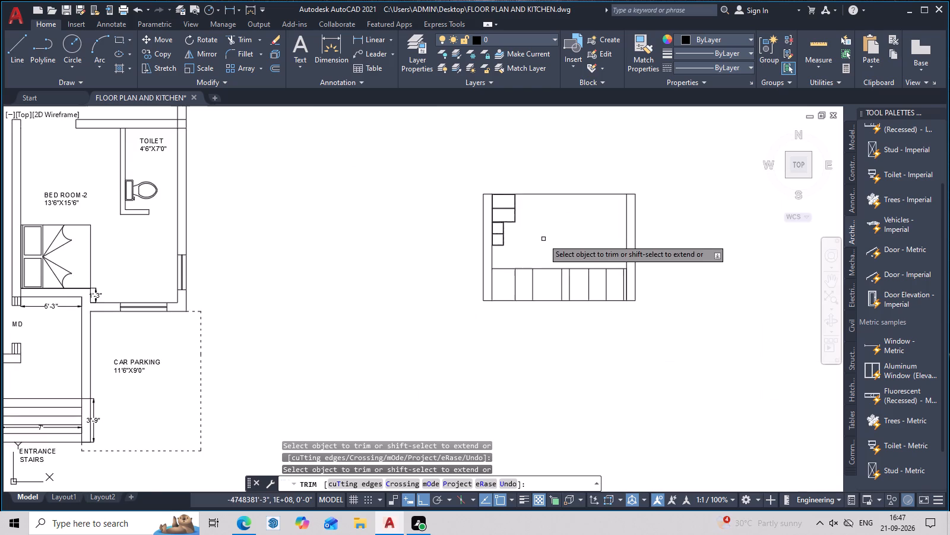
middle_drag(539, 248, 490, 283)
scroll(487, 282, up, 2)
middle_drag(487, 281, 510, 294)
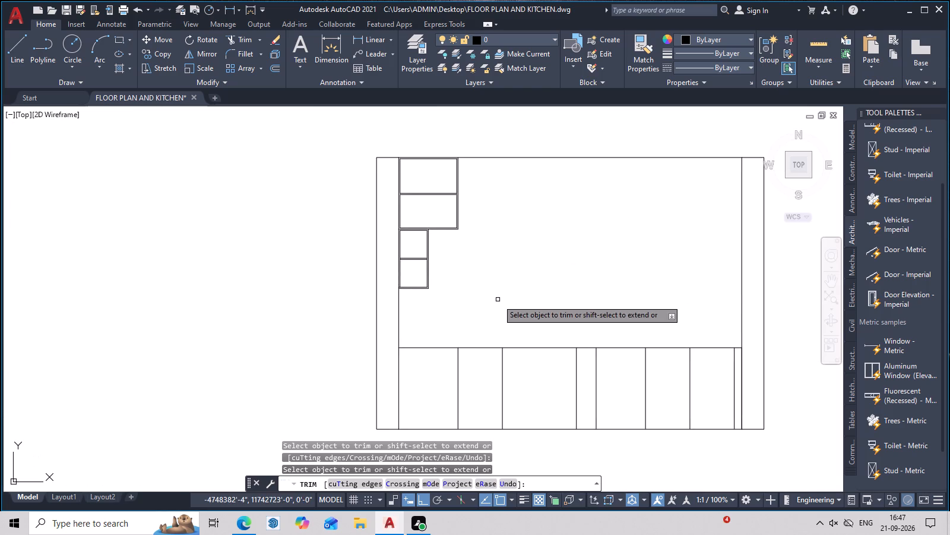
middle_drag(498, 300, 487, 305)
middle_drag(486, 305, 470, 312)
middle_drag(470, 312, 472, 292)
scroll(470, 291, up, 1)
middle_drag(470, 291, 471, 266)
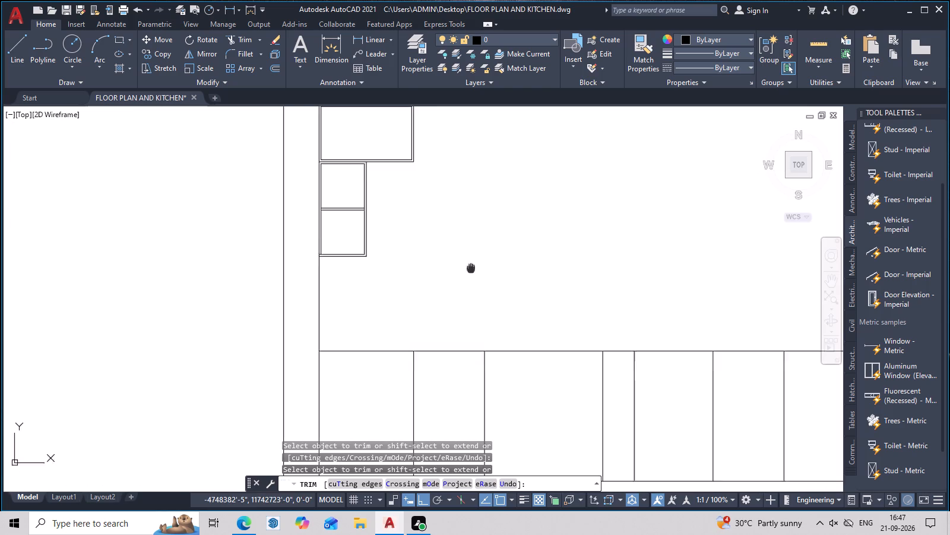
middle_drag(471, 266, 473, 250)
key(Escape)
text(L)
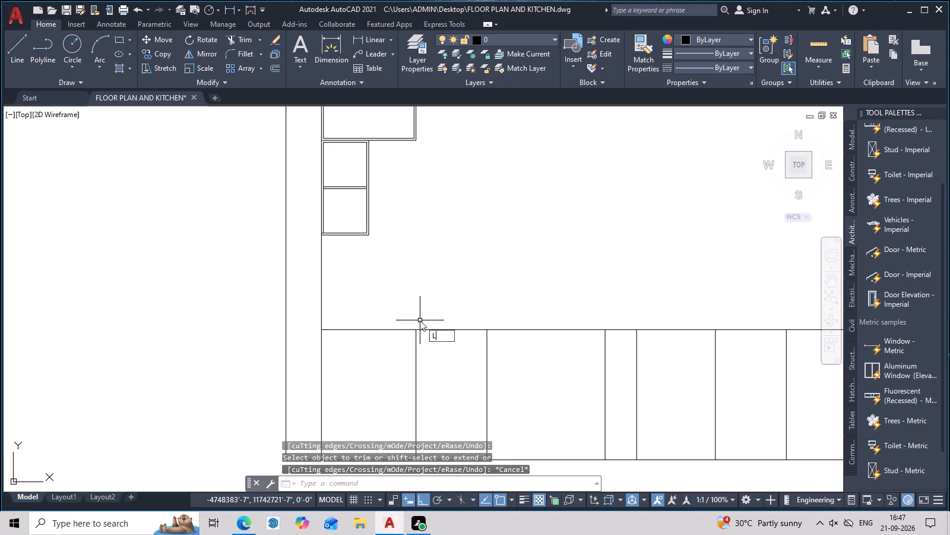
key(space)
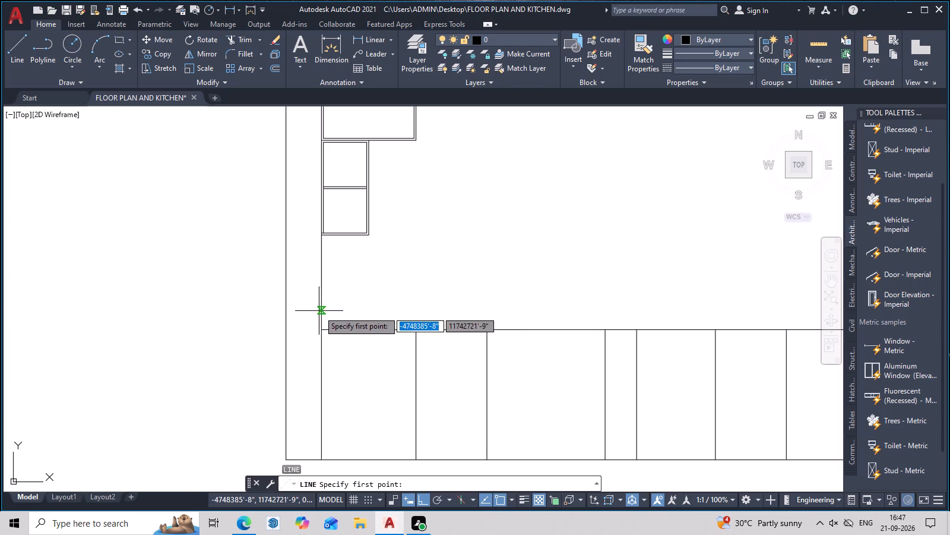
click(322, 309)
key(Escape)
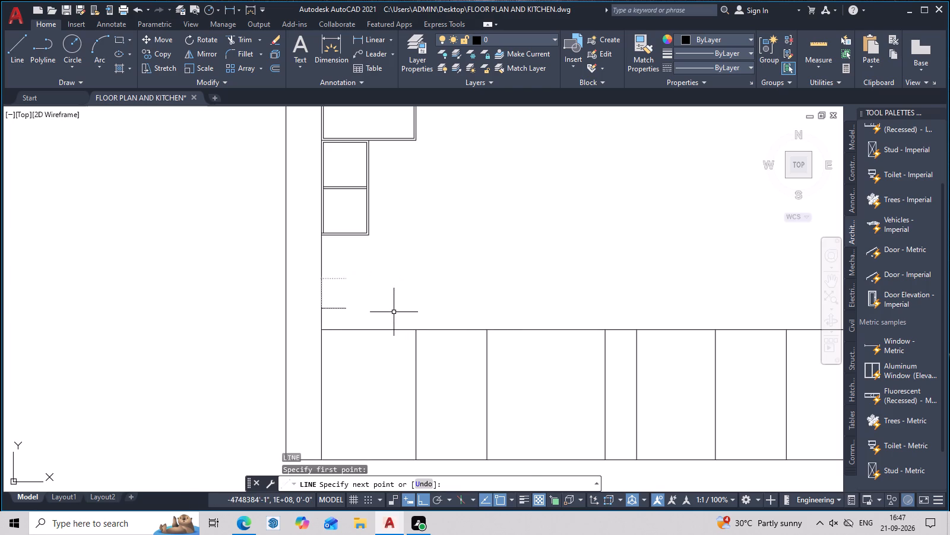
Draw a vertical line about 11" high above the base cabinets, its start tracked 7" inward from the left side strip's inner line.
key(l)
key(space)
text(TK)
key(space)
click(323, 308)
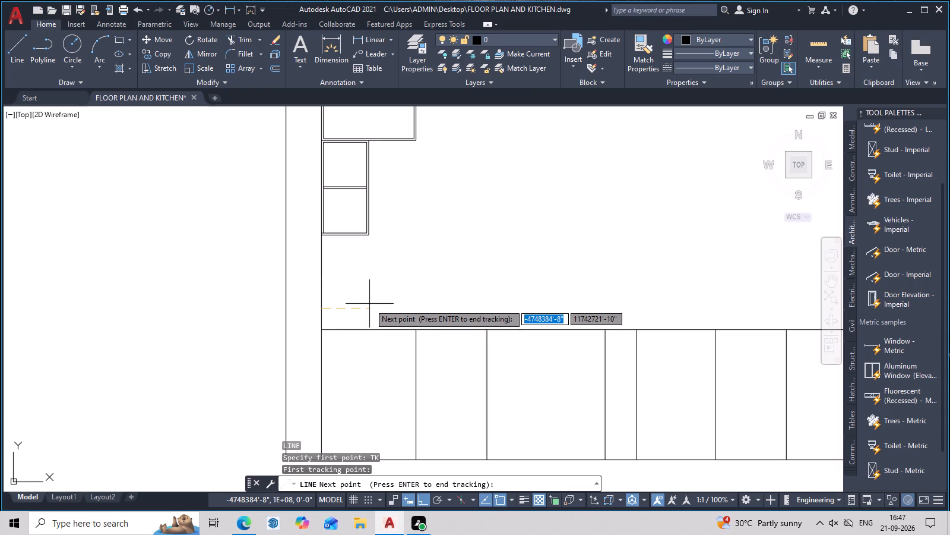
key(7)
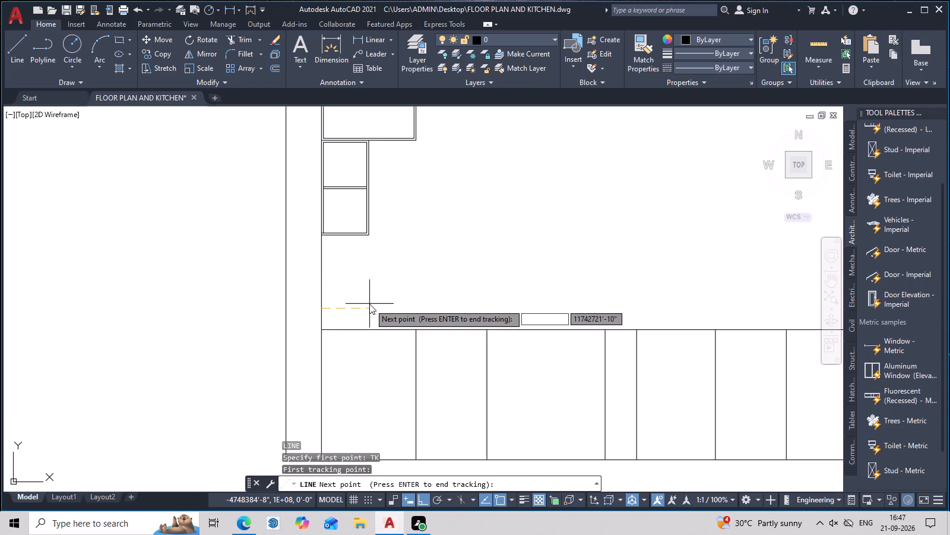
key(Return)
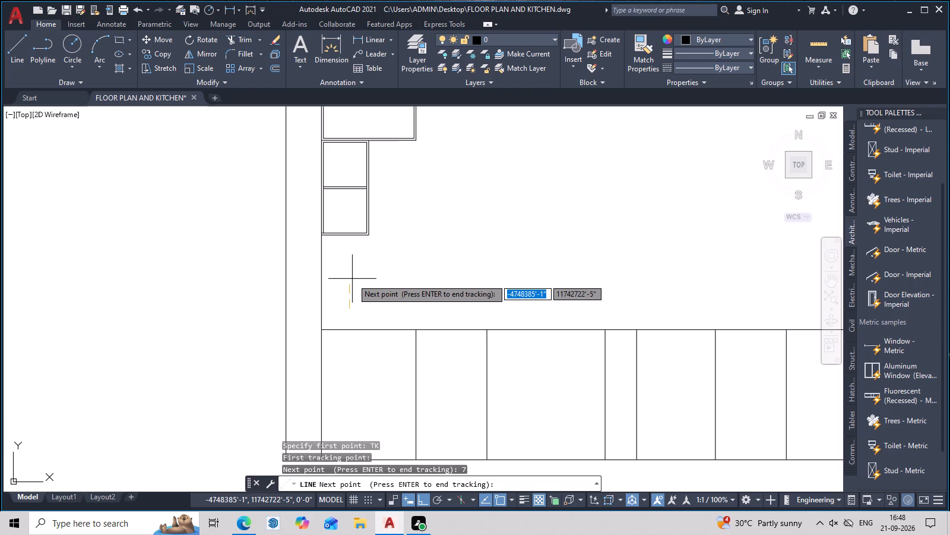
key(space)
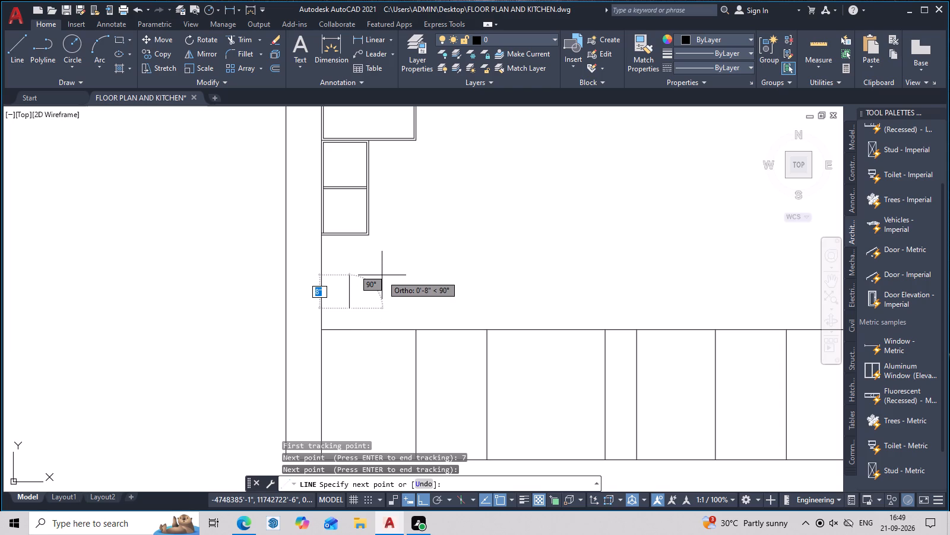
click(350, 268)
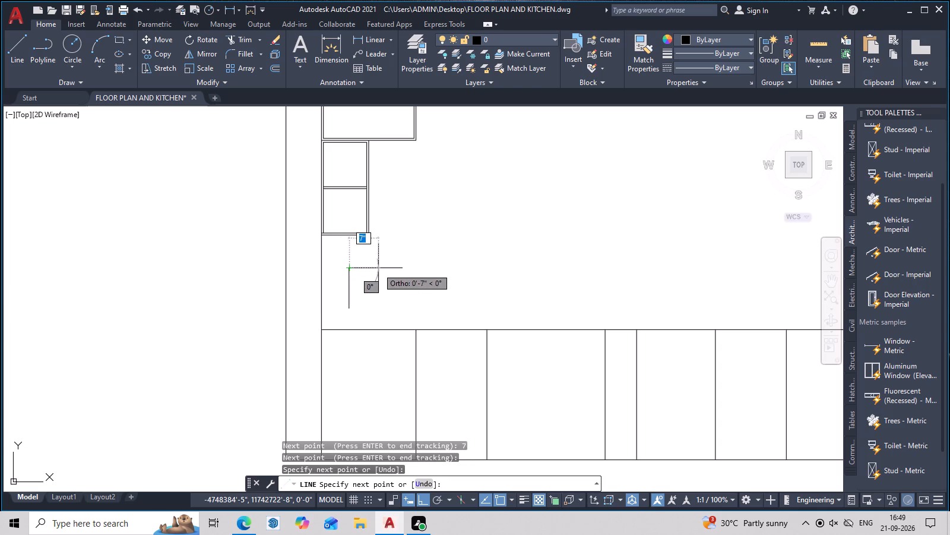
key(Escape)
Draw a thin rectangle about 1'-6" wide and 1" high, starting at the top end of the short vertical line.
text(RE)
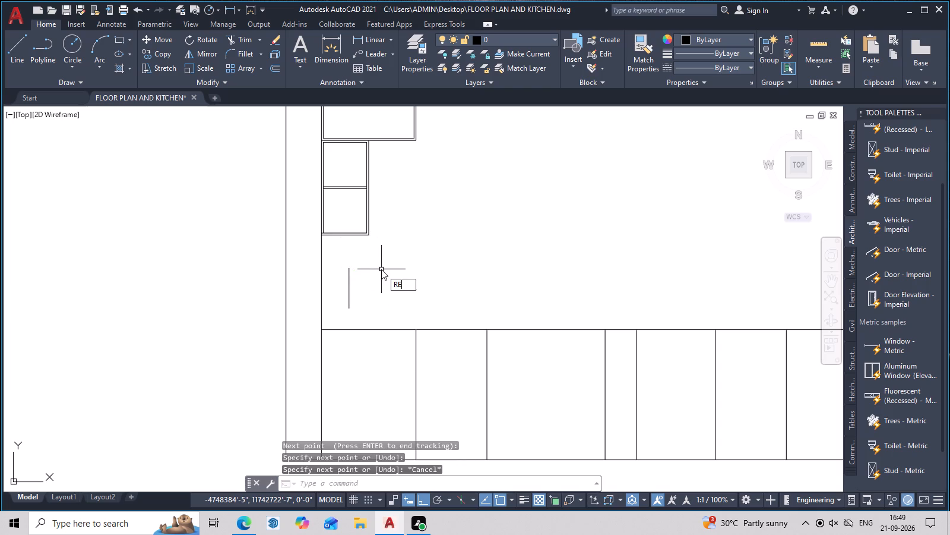
key(x)
key(BackSpace)
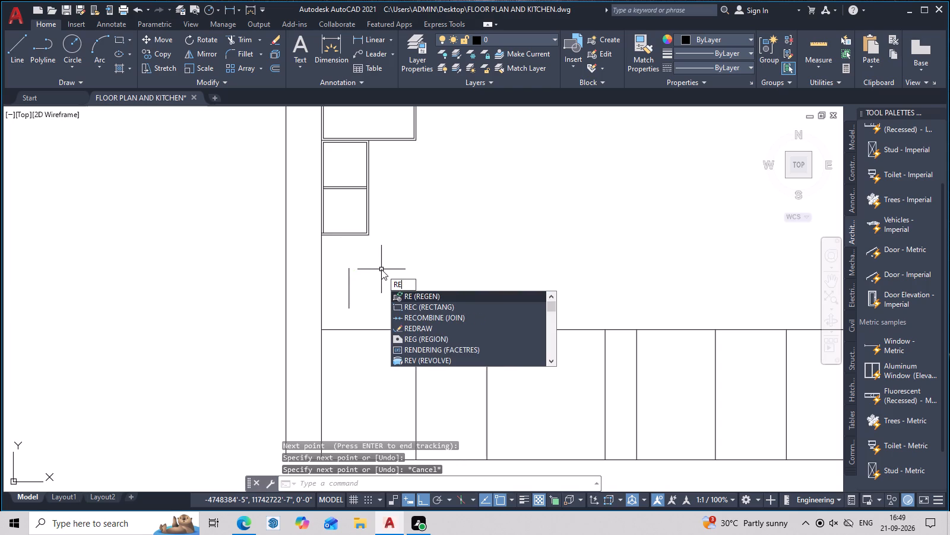
text(C)
key(space)
scroll(363, 263, up, 1)
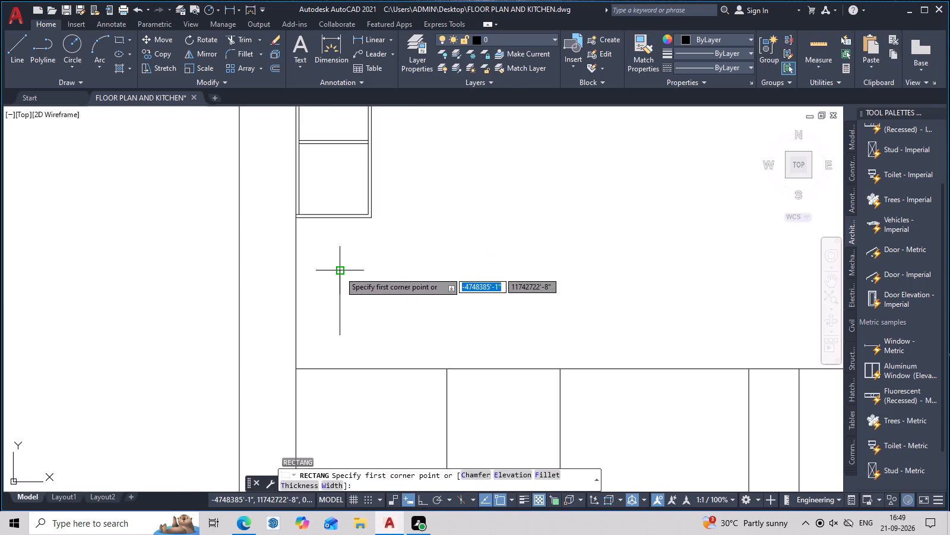
click(341, 272)
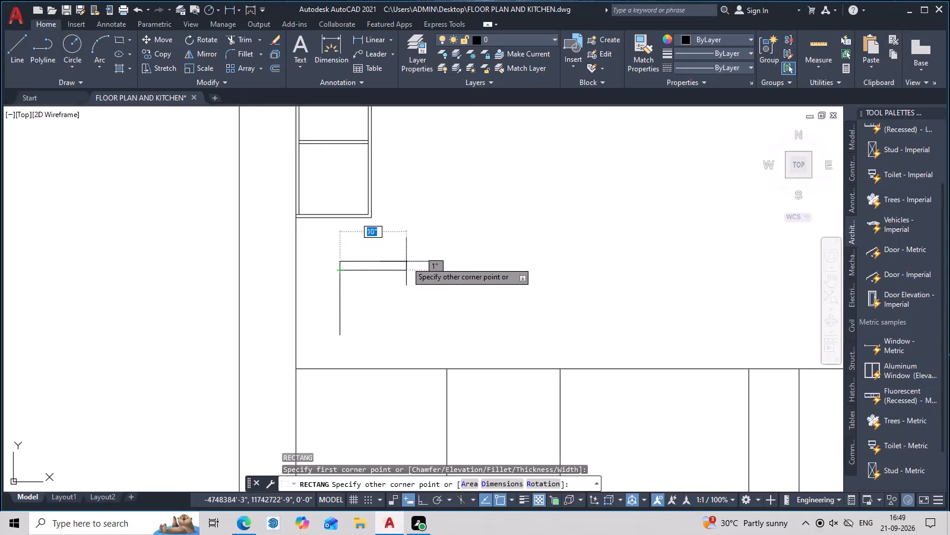
click(451, 262)
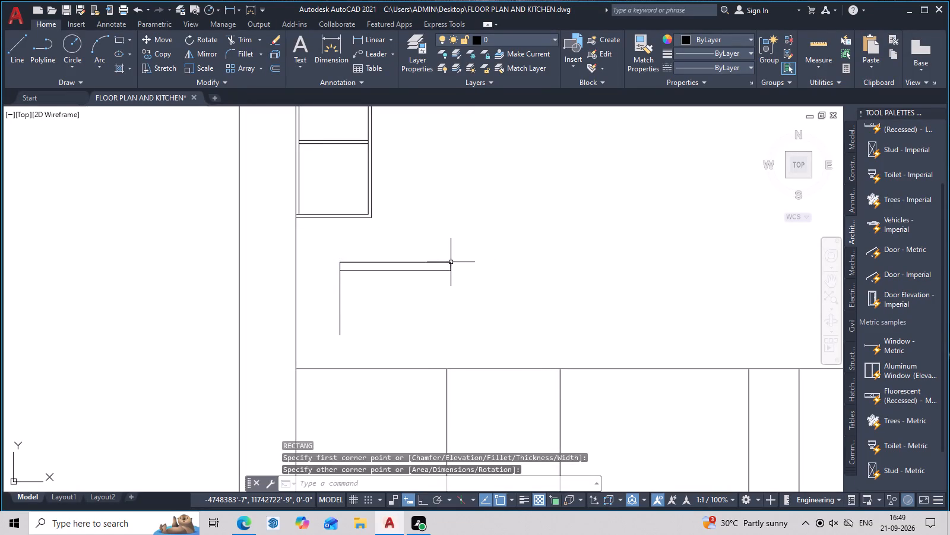
middle_drag(460, 284, 487, 276)
key(Escape)
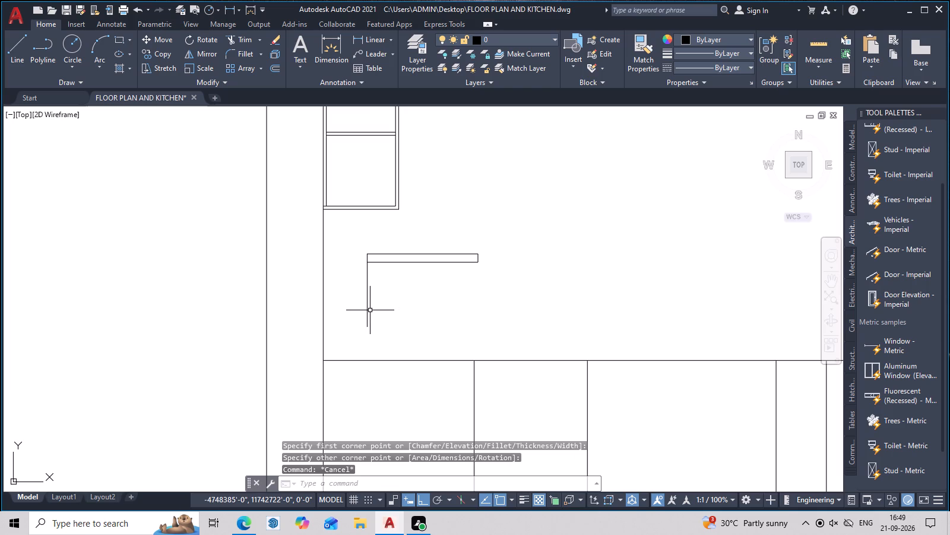
Erase the short vertical construction line below the thin rectangle above the base cabinets.
click(368, 312)
key(Delete)
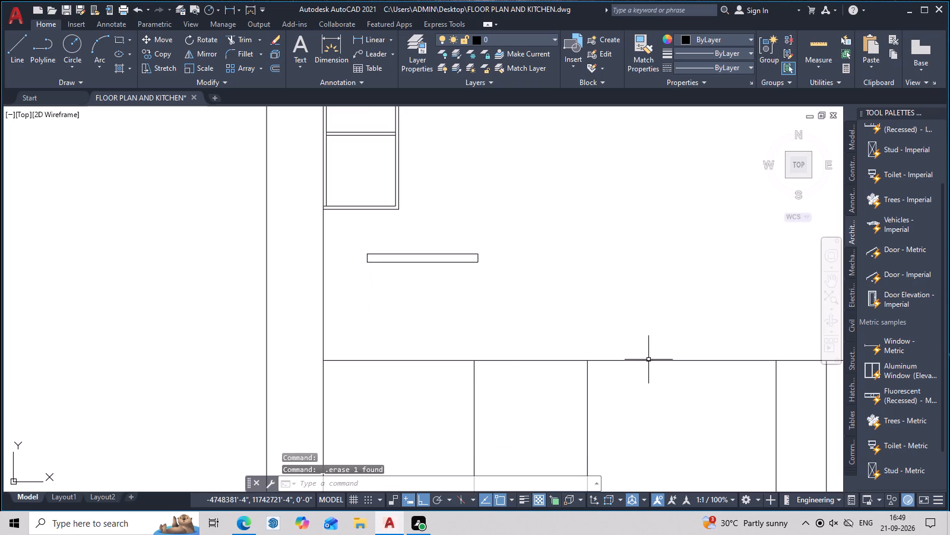
Examine the empty wall area of the elevation between the upper cabinets and the right side strip.
scroll(597, 329, down, 2)
middle_drag(522, 298, 540, 350)
scroll(541, 350, up, 1)
middle_drag(559, 350, 486, 350)
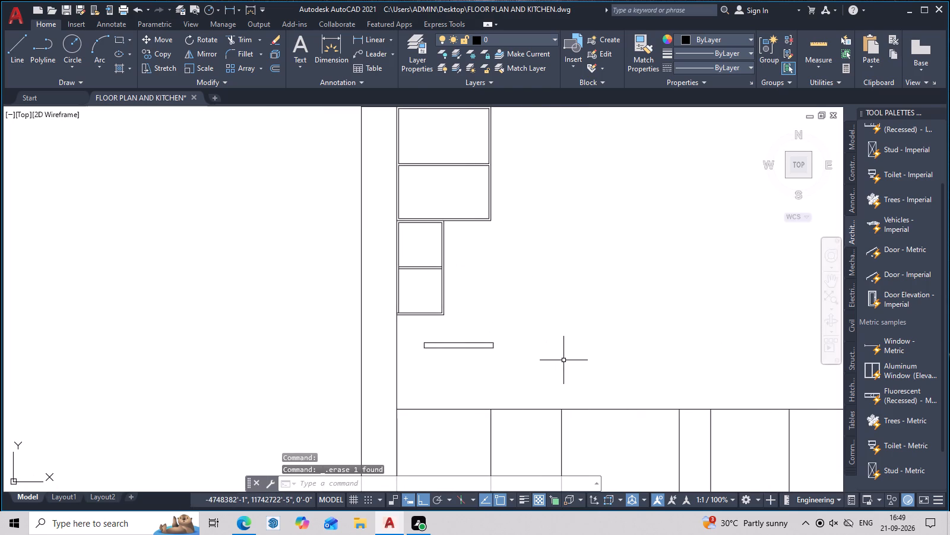
middle_drag(532, 370, 474, 377)
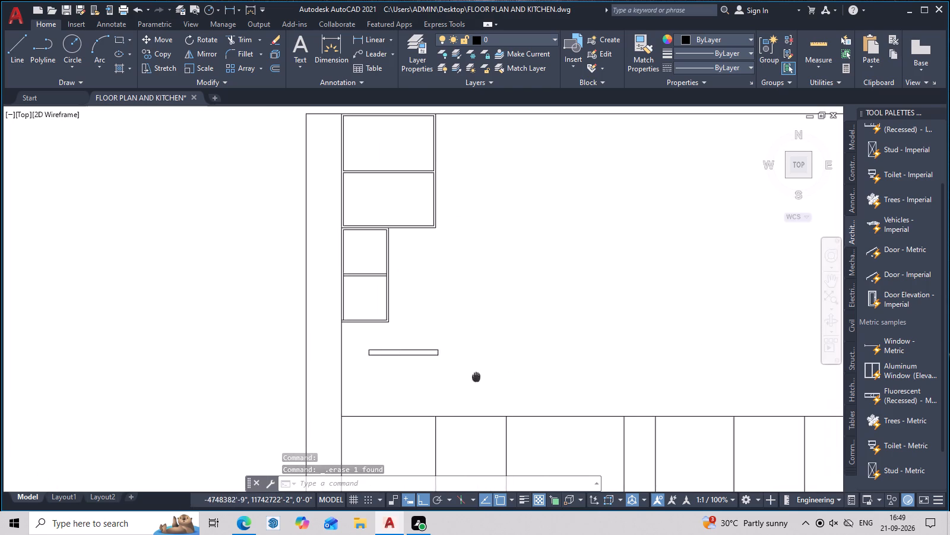
scroll(626, 378, down, 1)
middle_drag(621, 379, 489, 385)
middle_drag(482, 383, 466, 386)
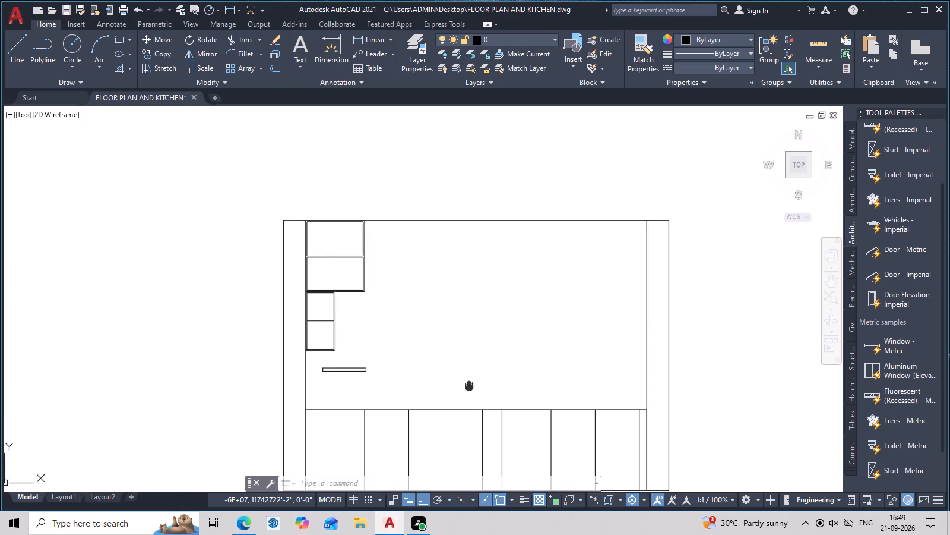
middle_drag(466, 386, 415, 395)
middle_drag(475, 400, 452, 403)
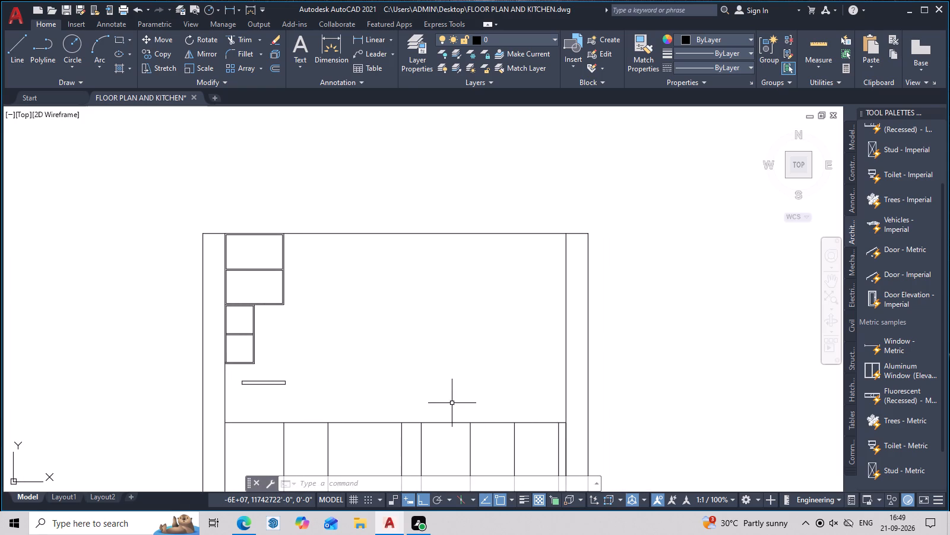
middle_drag(545, 405, 550, 443)
middle_drag(555, 352, 559, 329)
scroll(549, 304, up, 1)
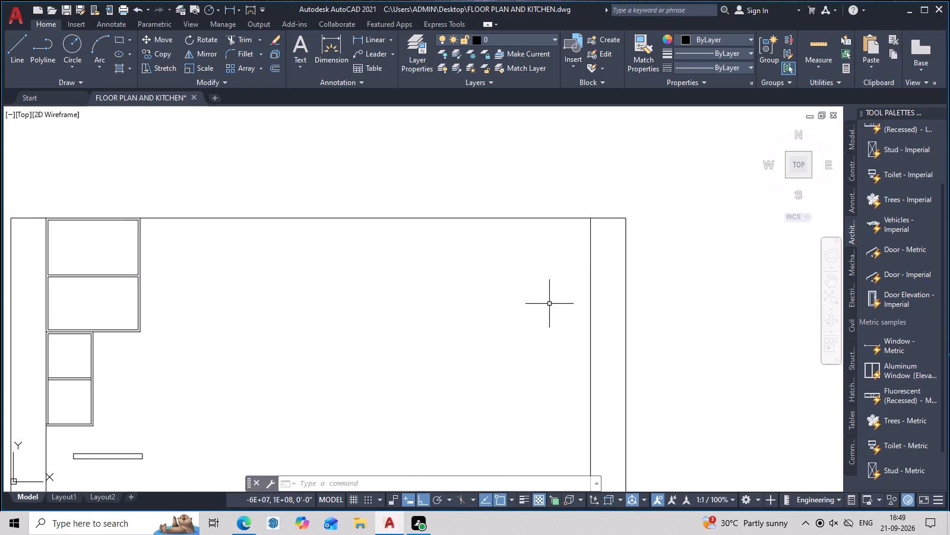
middle_drag(553, 302, 693, 325)
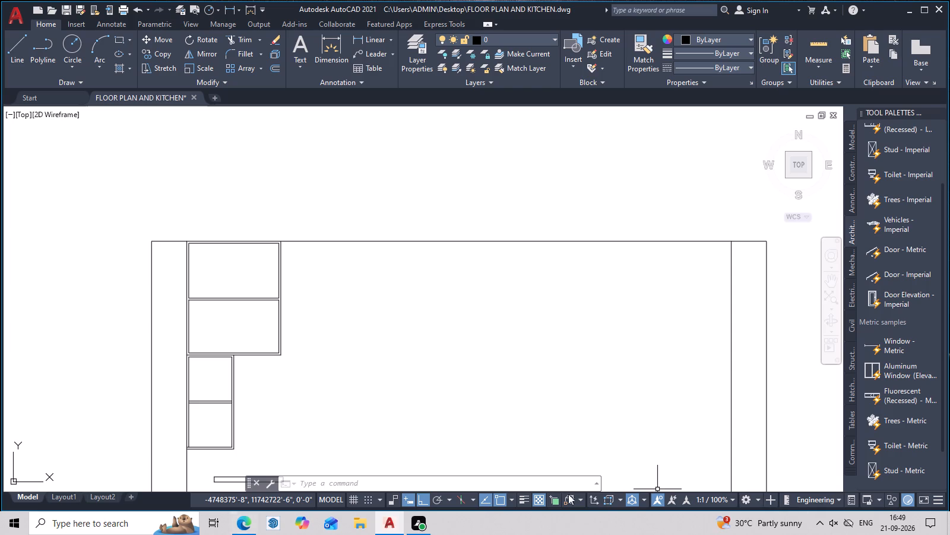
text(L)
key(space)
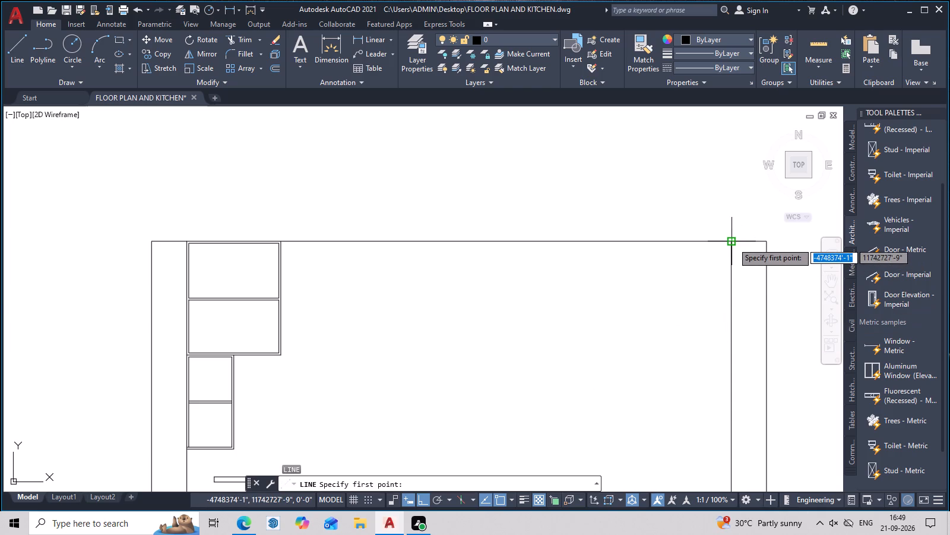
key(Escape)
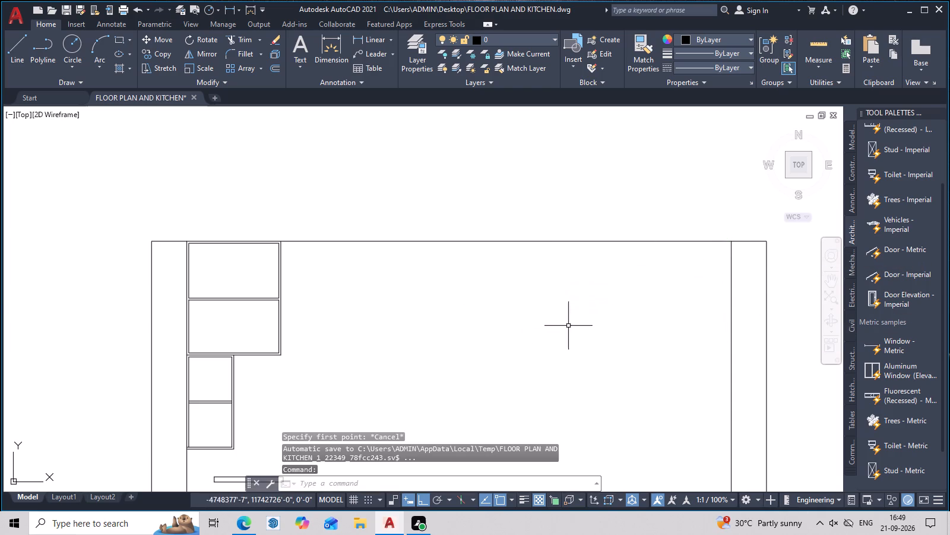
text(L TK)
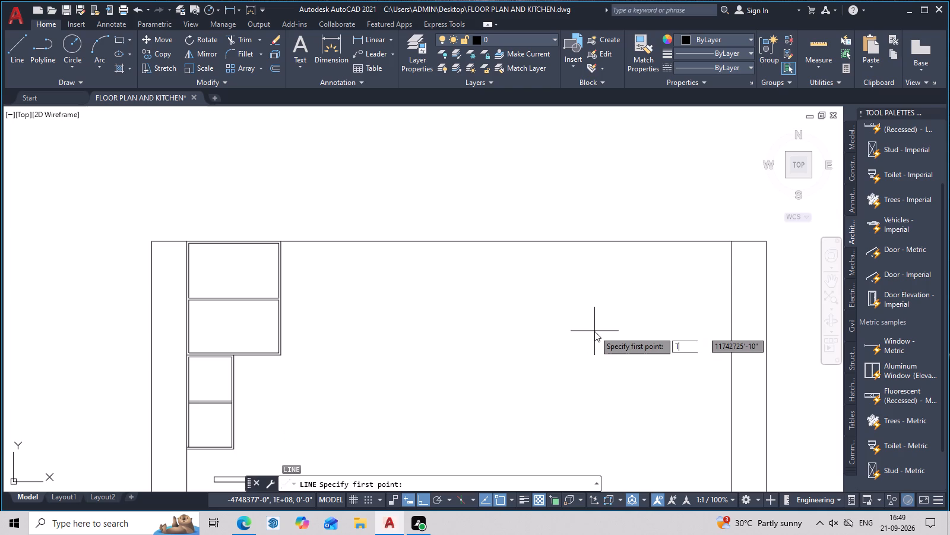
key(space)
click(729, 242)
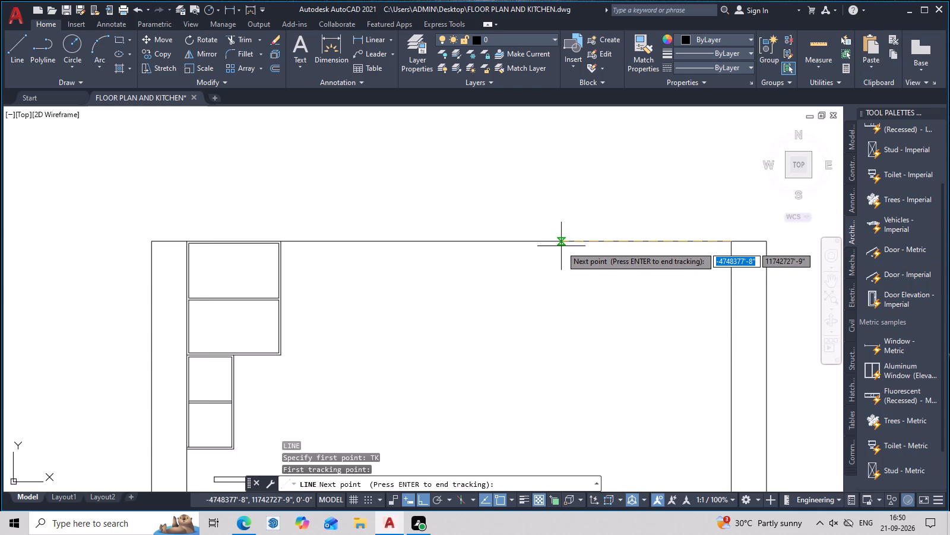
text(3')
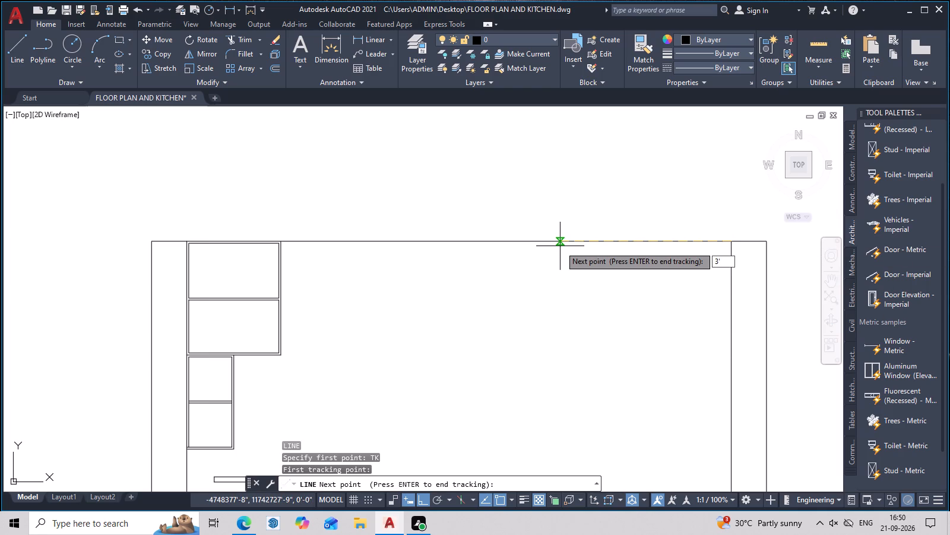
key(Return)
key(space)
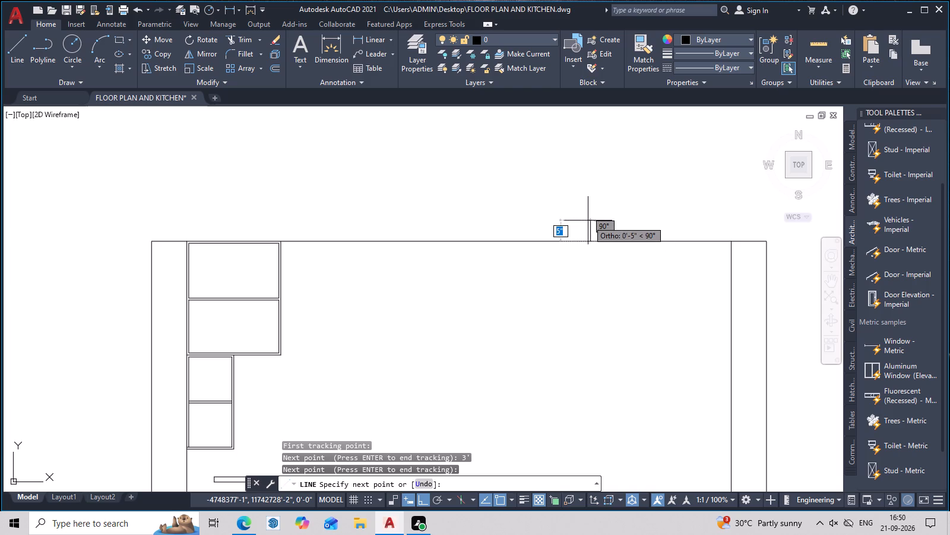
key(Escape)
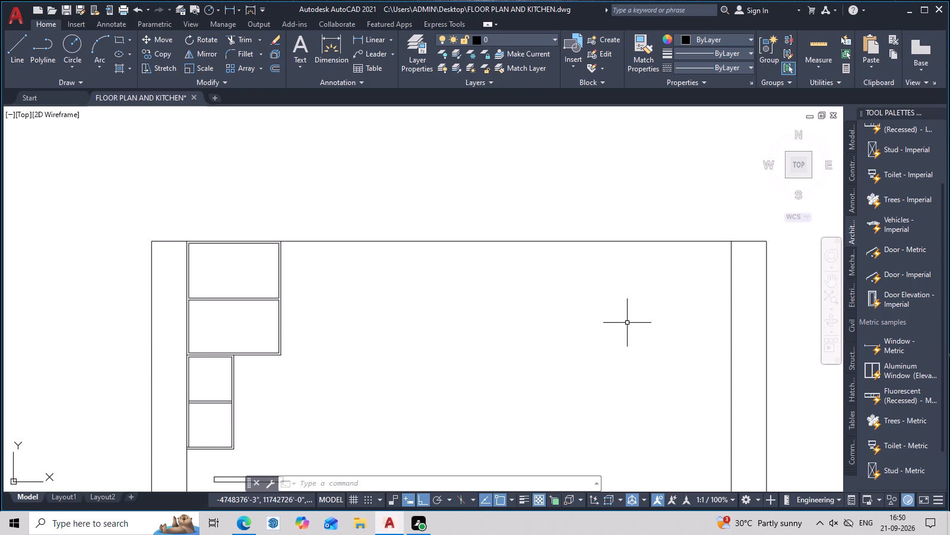
Draw a vertical line about 5" high up from the elevation's top line, its start tracked 3' inward from the right side strip's inner line.
text(L TK)
key(space)
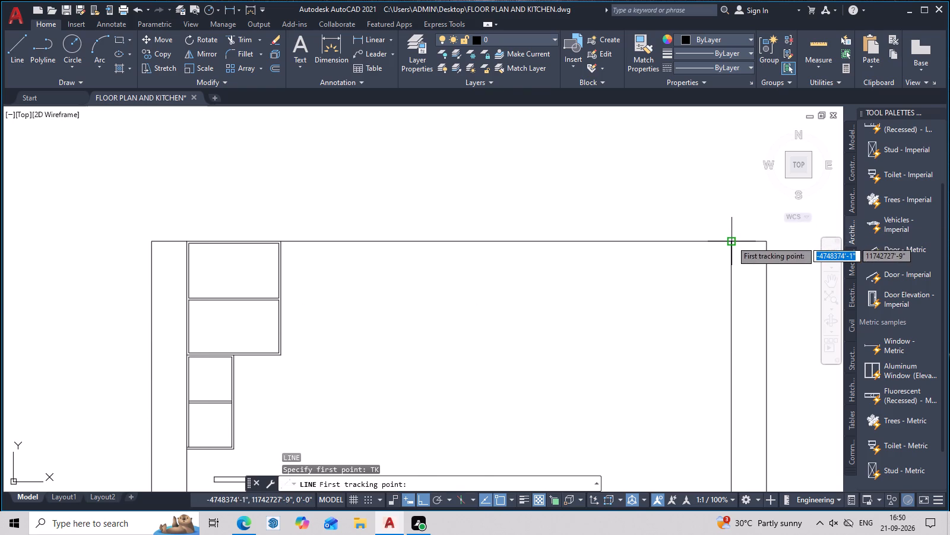
click(731, 241)
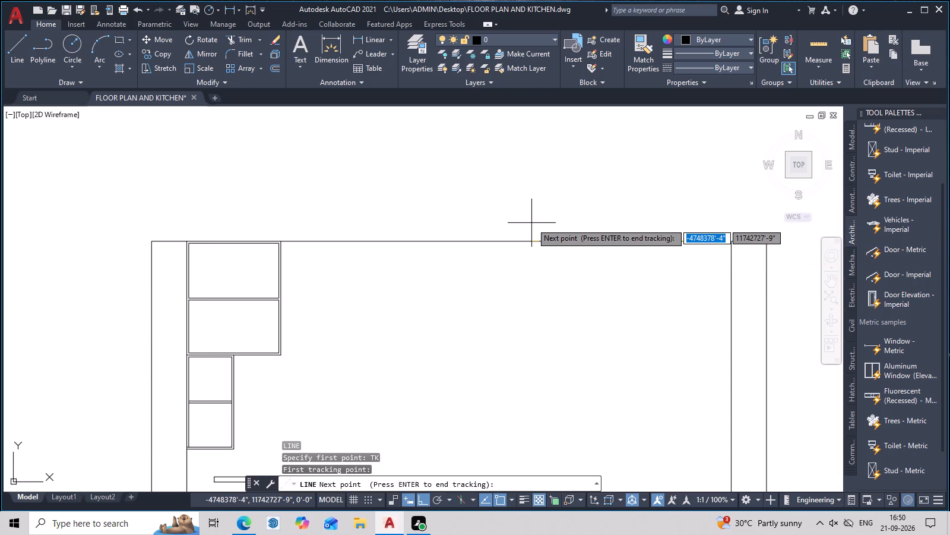
text(3')
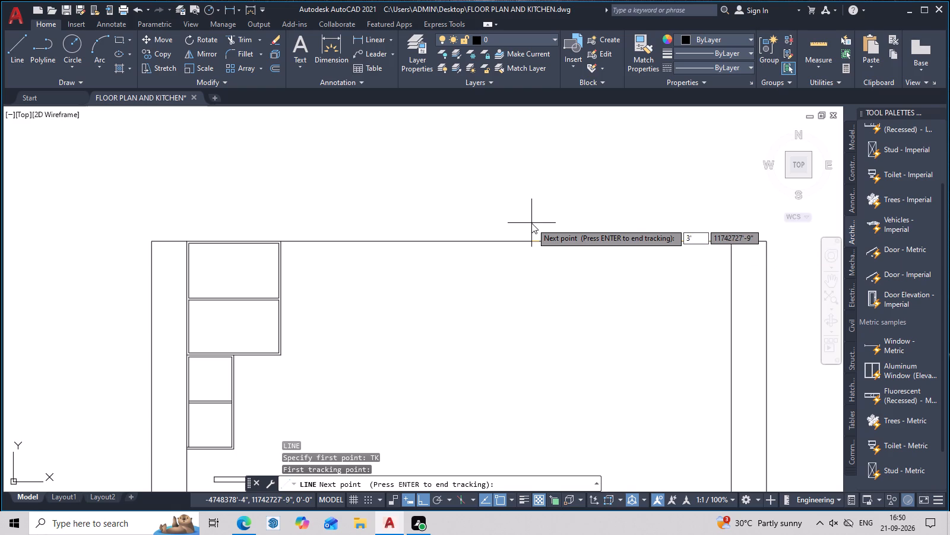
key(Return)
key(space)
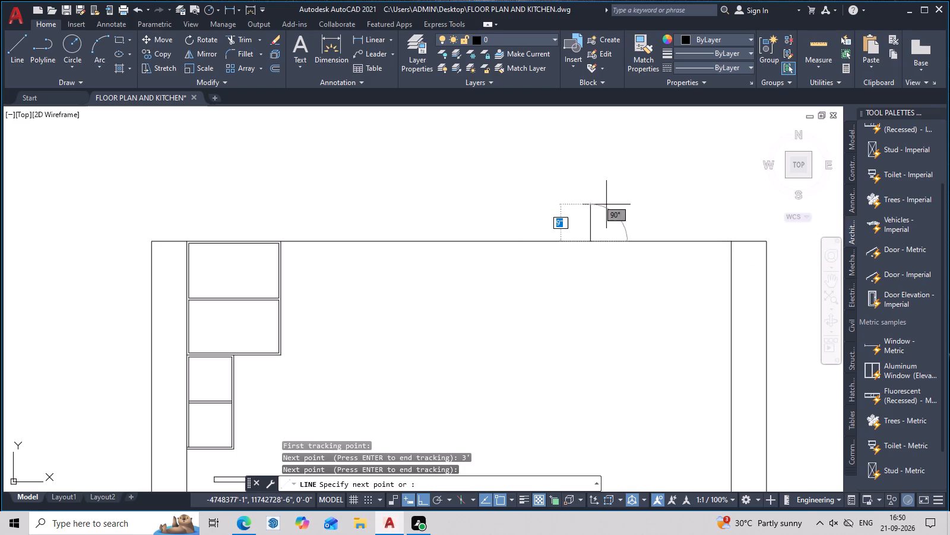
click(604, 221)
key(Escape)
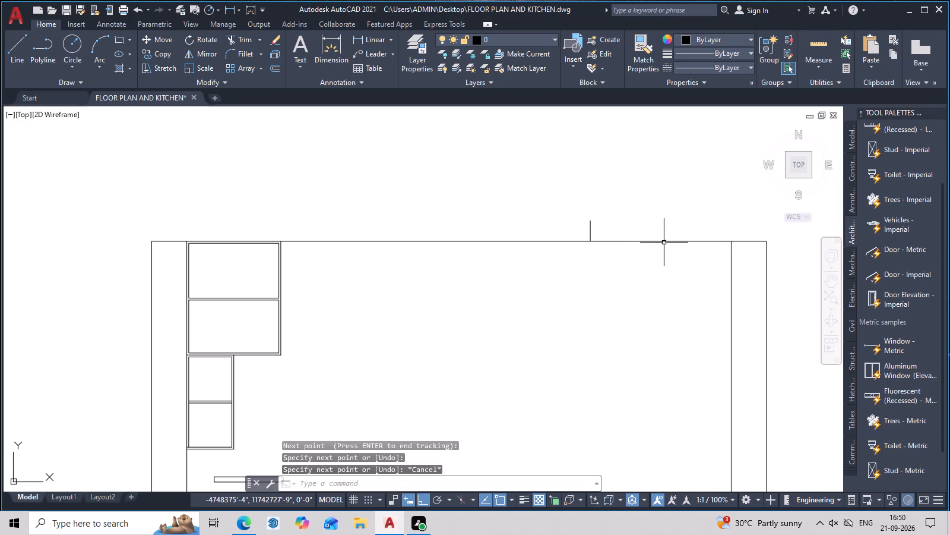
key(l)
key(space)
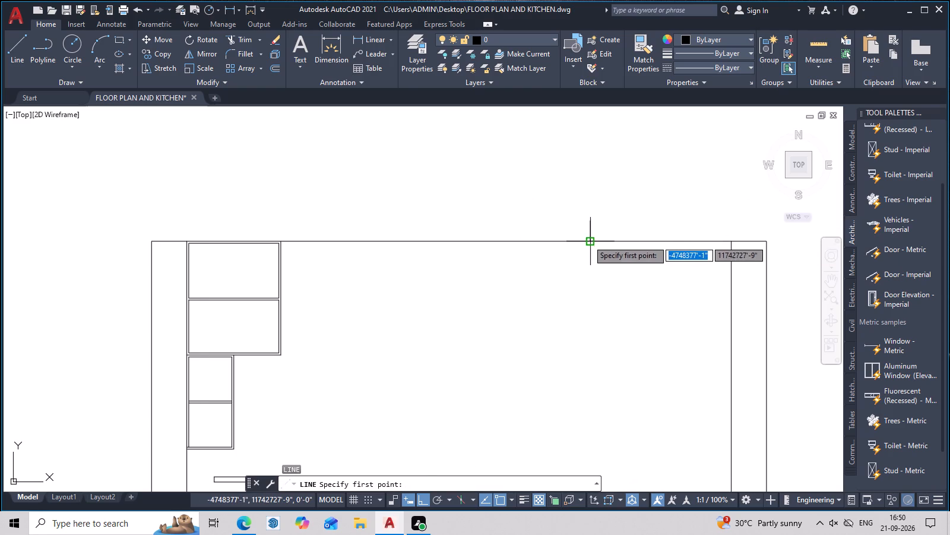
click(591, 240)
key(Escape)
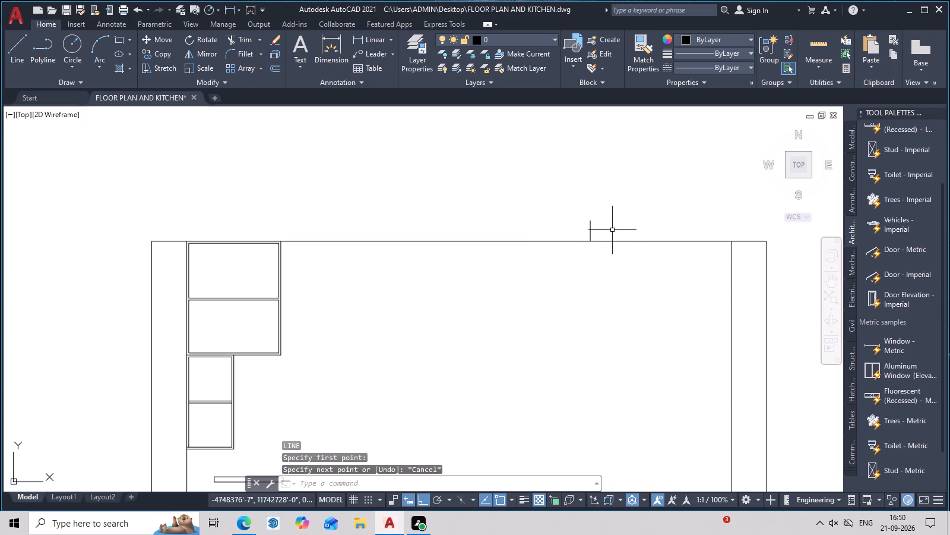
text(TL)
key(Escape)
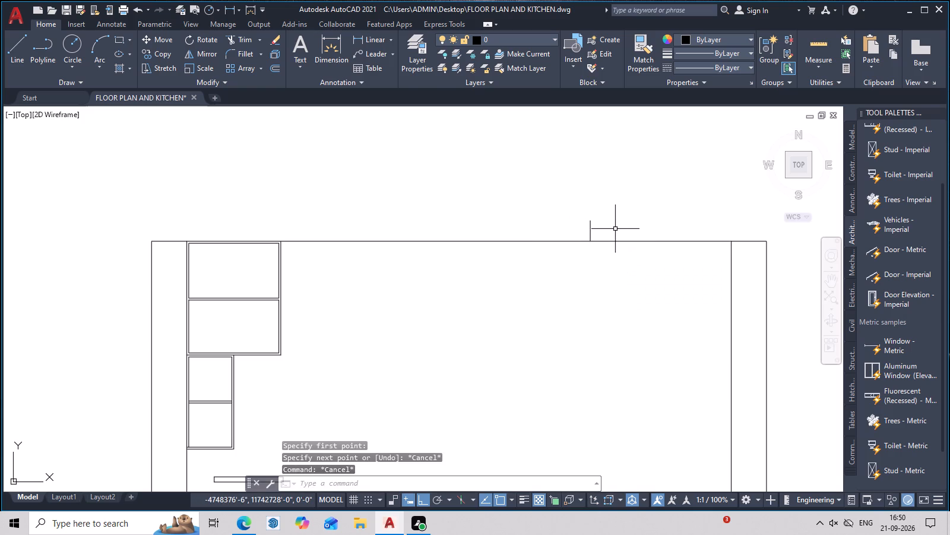
Draw a second vertical line about 5" high above the elevation's top line, its start tracked 1'-4" to the left of the first one's base.
text(L TK)
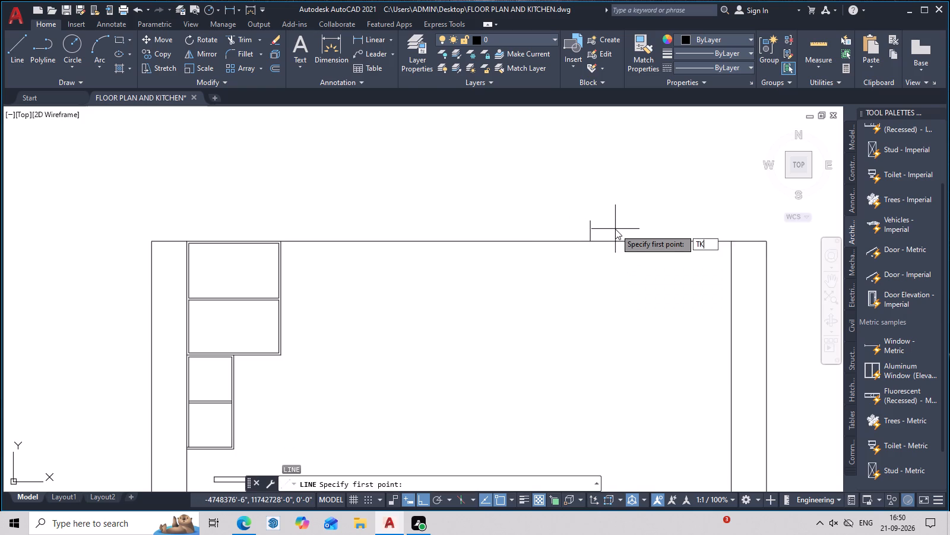
key(space)
click(587, 241)
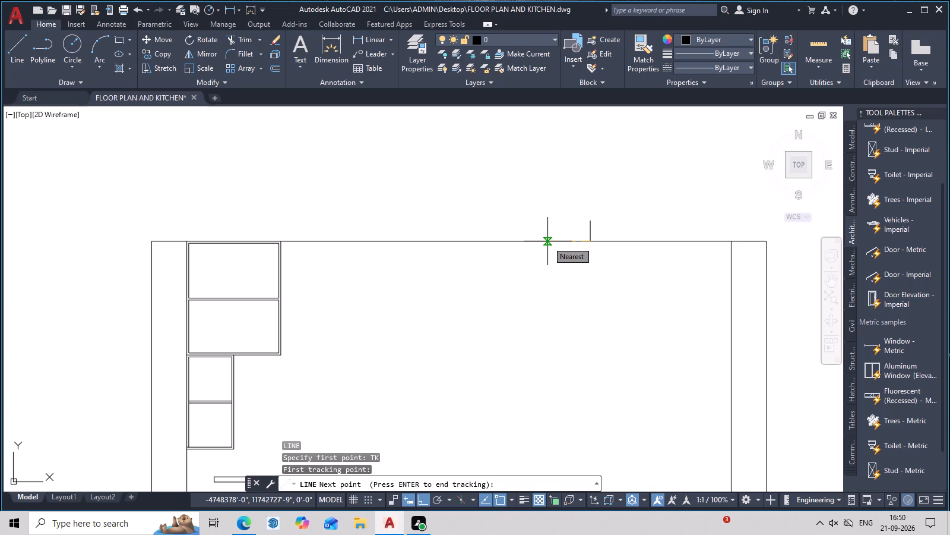
key(1)
text('4")
key(space)
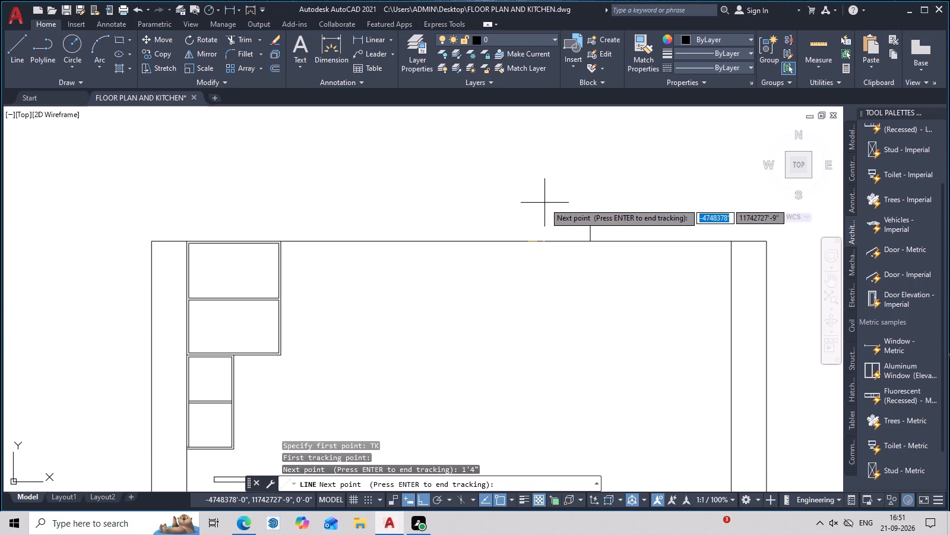
key(space)
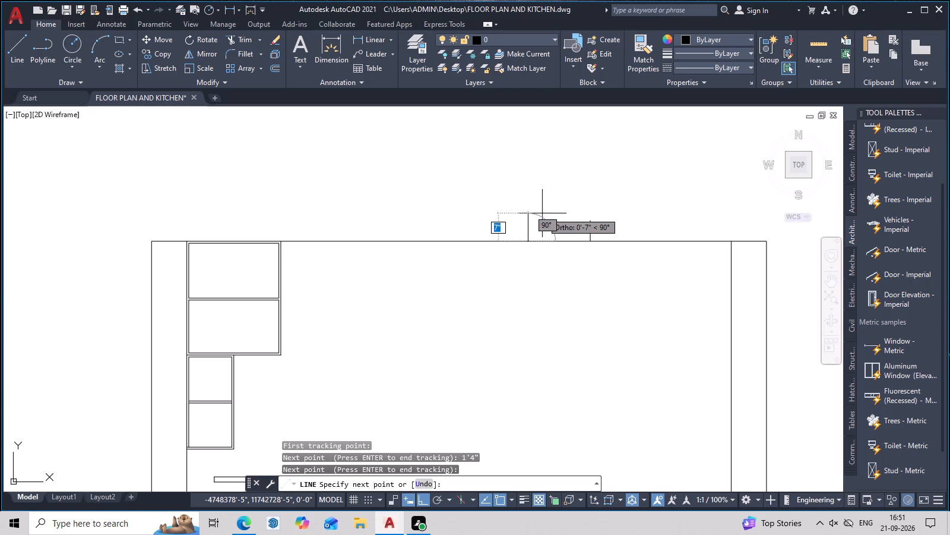
click(541, 222)
key(Escape)
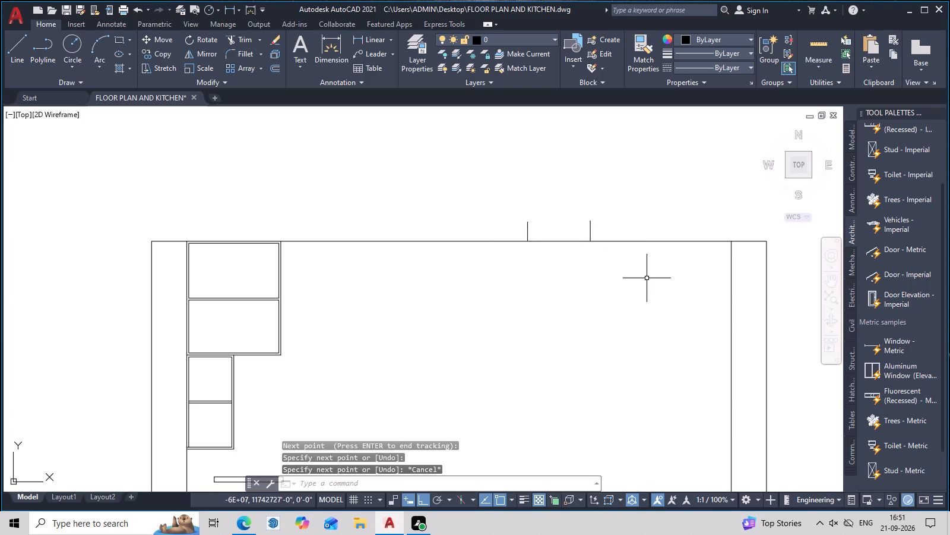
Draw connected lines from the left short vertical line's base, 1' down, 9" to the left and back up to the elevation's top line.
middle_drag(575, 283, 663, 322)
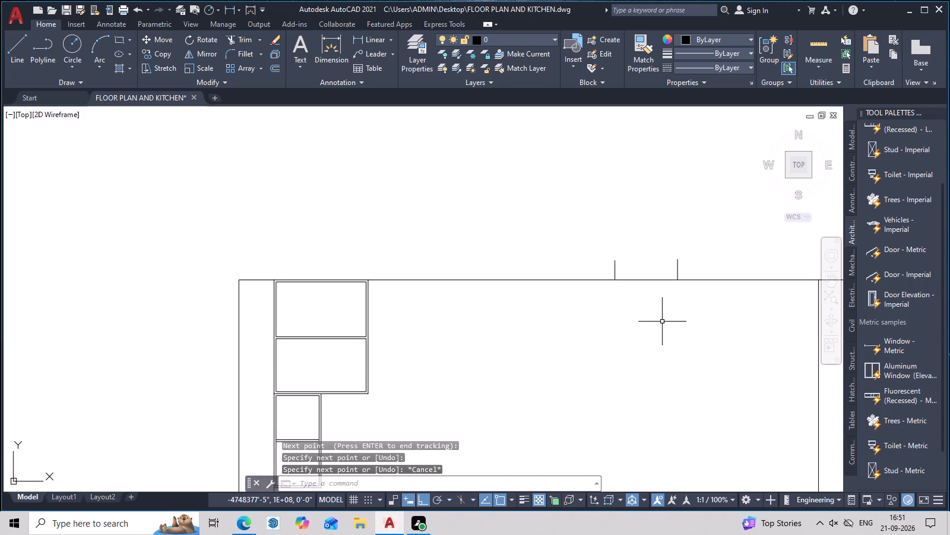
key(l)
key(space)
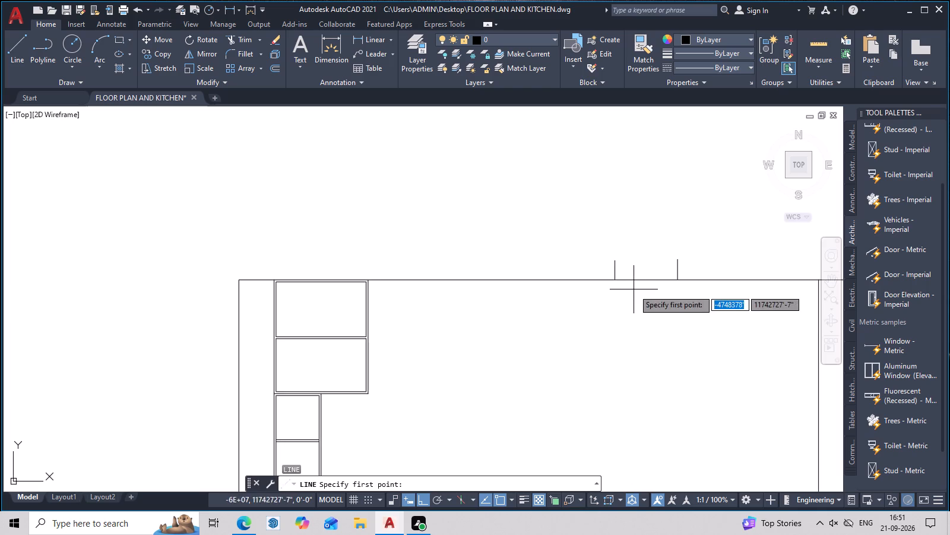
click(617, 283)
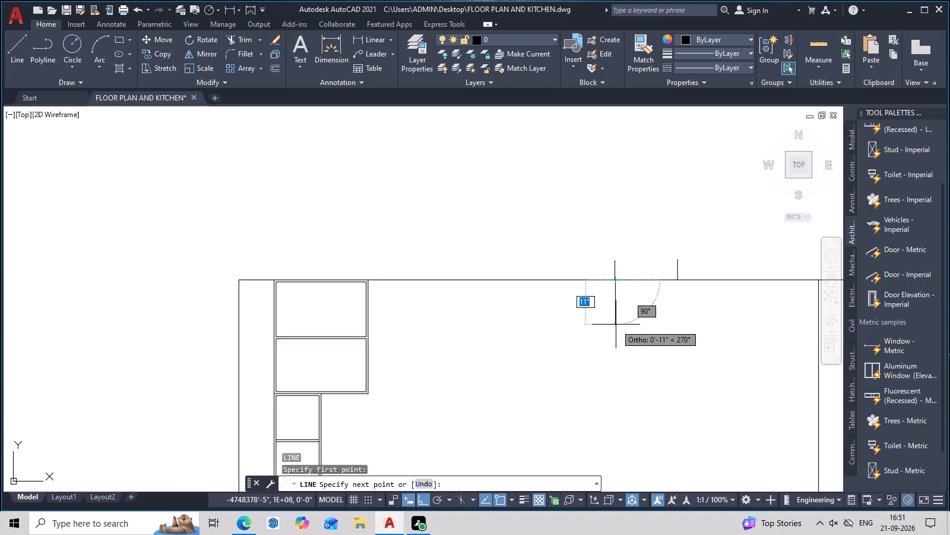
text(1')
key(space)
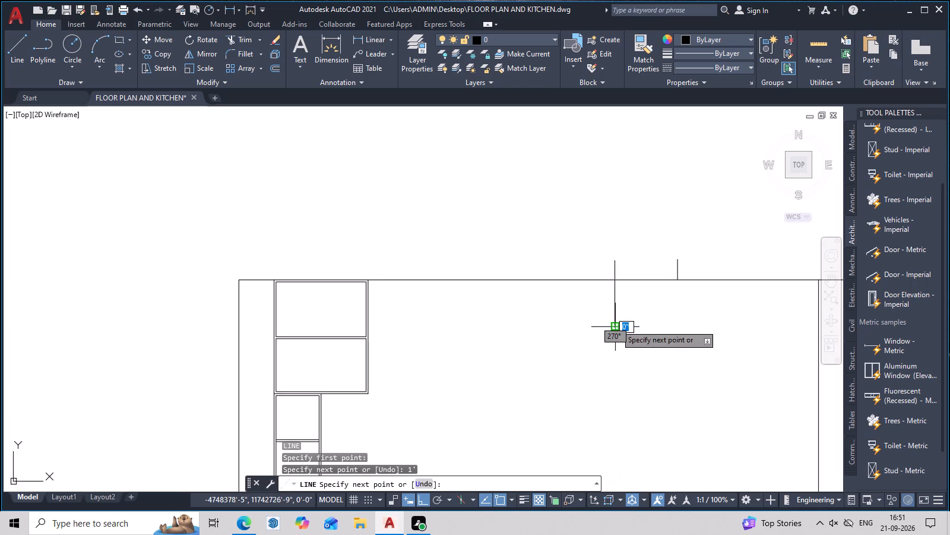
text(9)
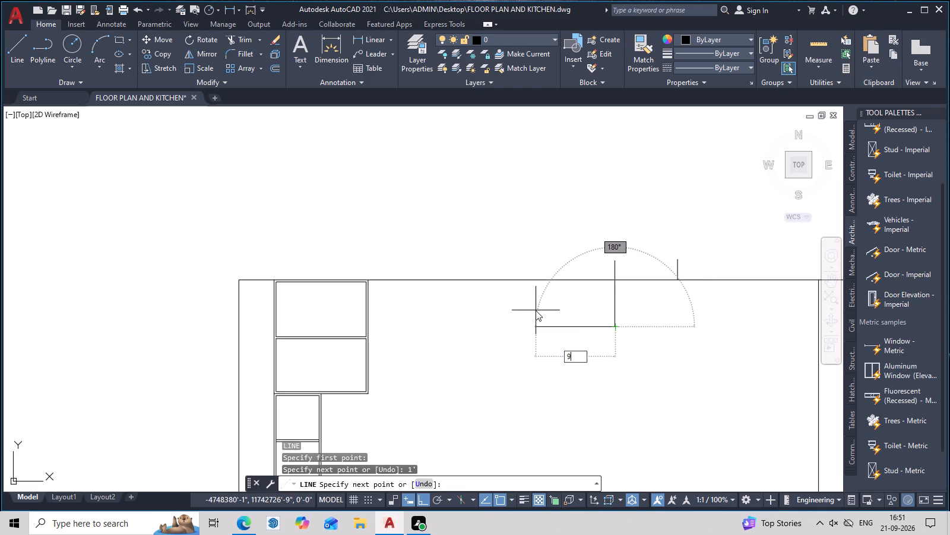
key(space)
click(581, 278)
key(Escape)
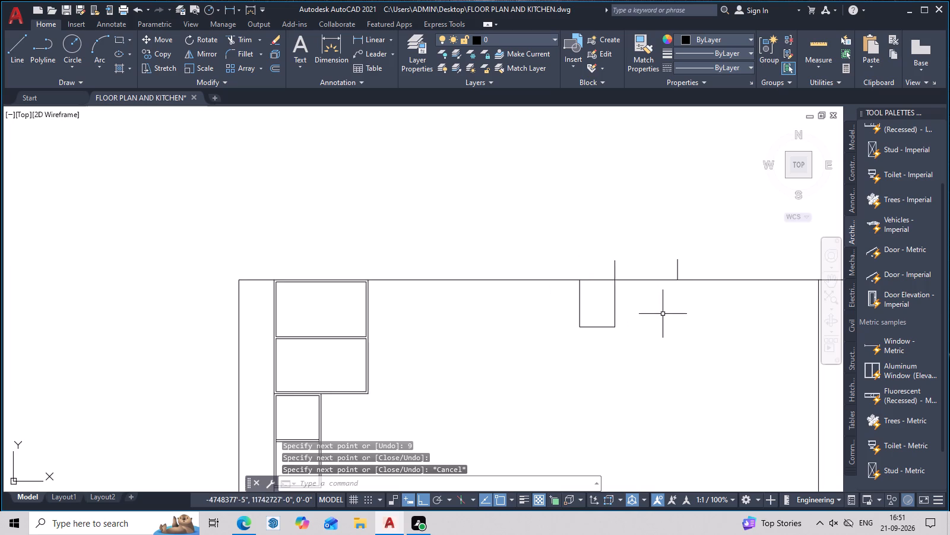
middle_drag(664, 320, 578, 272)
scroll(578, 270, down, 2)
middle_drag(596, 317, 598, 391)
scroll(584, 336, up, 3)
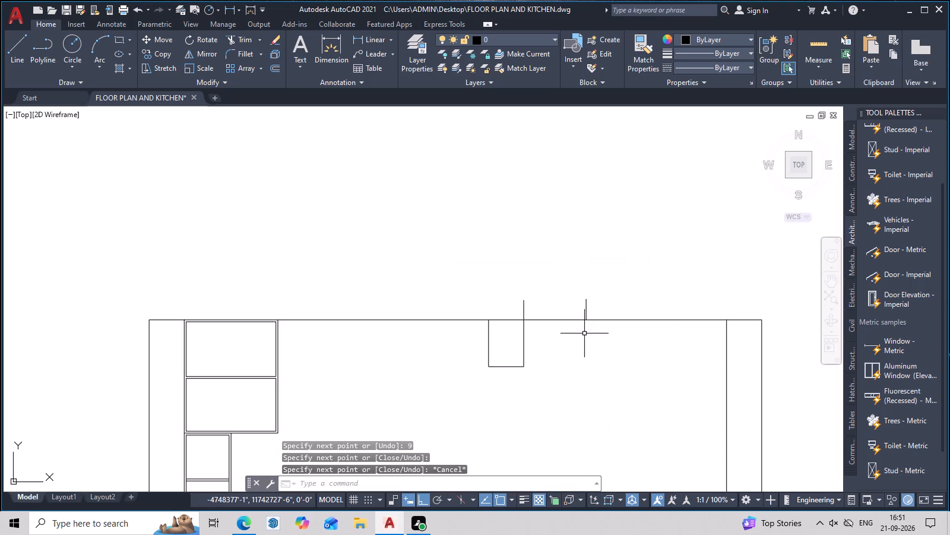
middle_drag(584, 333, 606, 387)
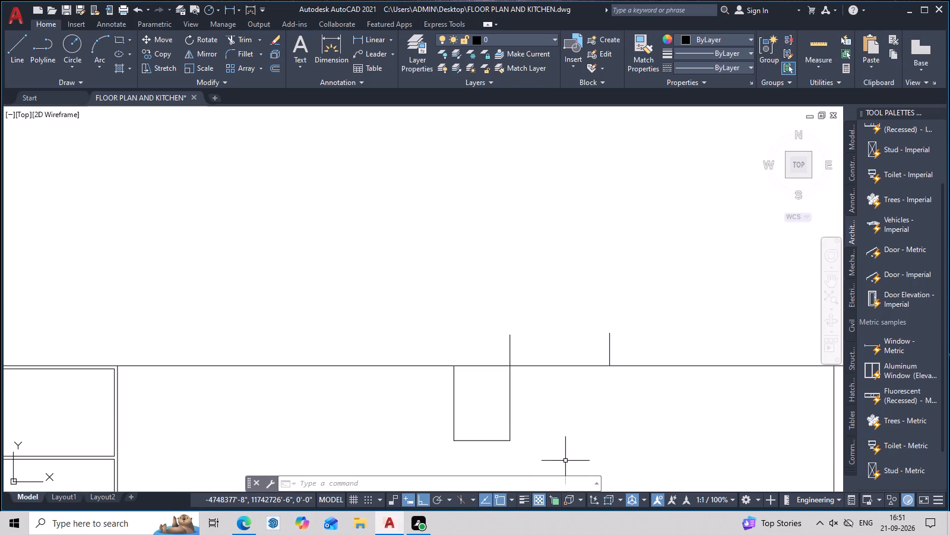
Add a horizontal linear dimension above the elevation, from the right side strip's inner line to the first short vertical line.
middle_drag(604, 411, 594, 378)
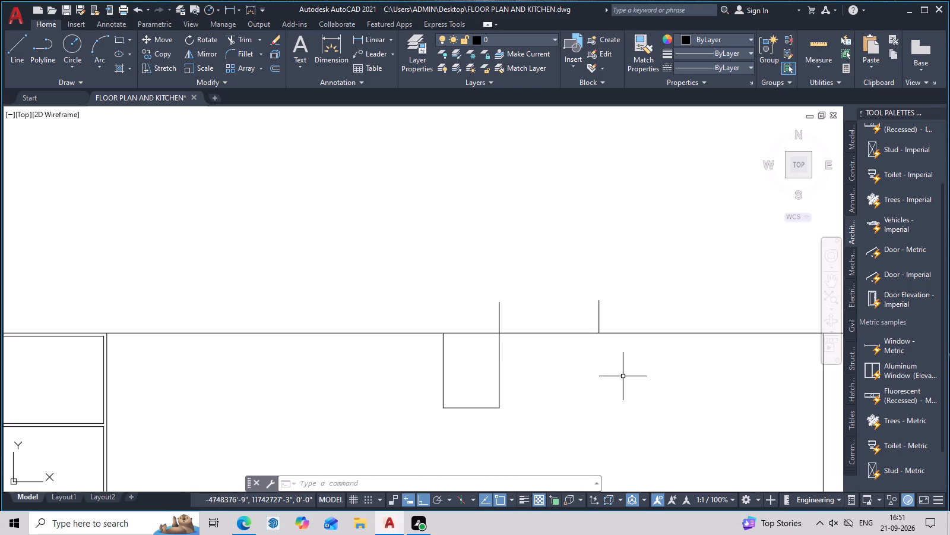
middle_drag(624, 380, 574, 386)
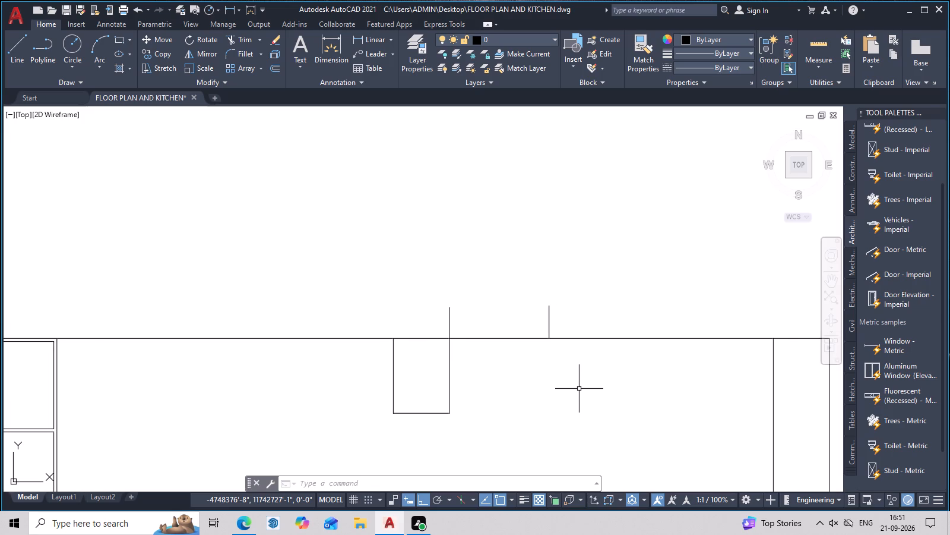
middle_drag(606, 382, 572, 386)
middle_drag(574, 385, 572, 385)
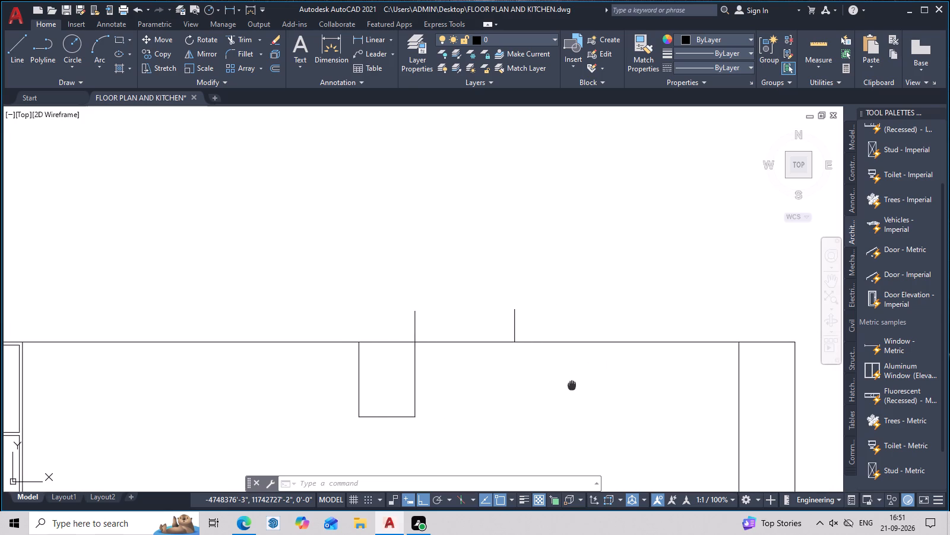
middle_drag(572, 385, 553, 385)
middle_drag(554, 384, 560, 331)
scroll(560, 331, down, 2)
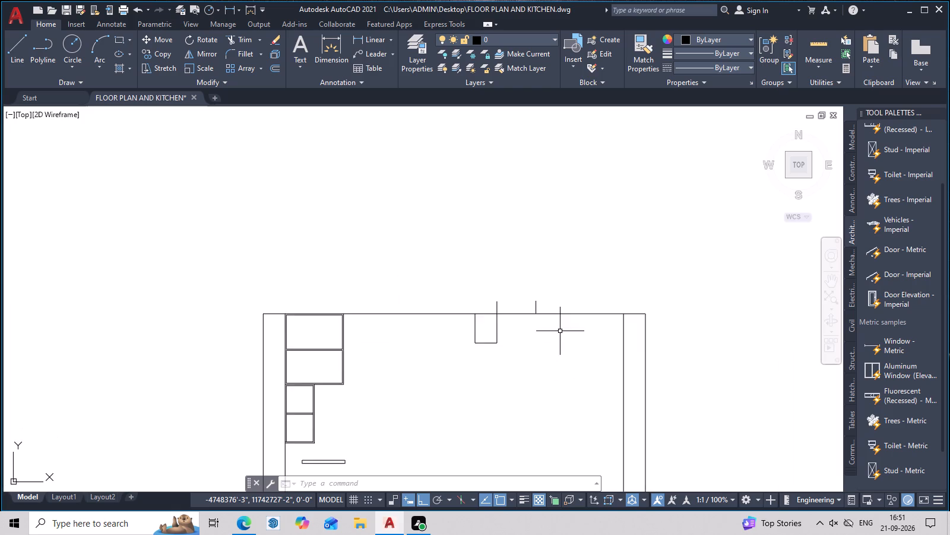
middle_drag(560, 331, 549, 361)
click(374, 35)
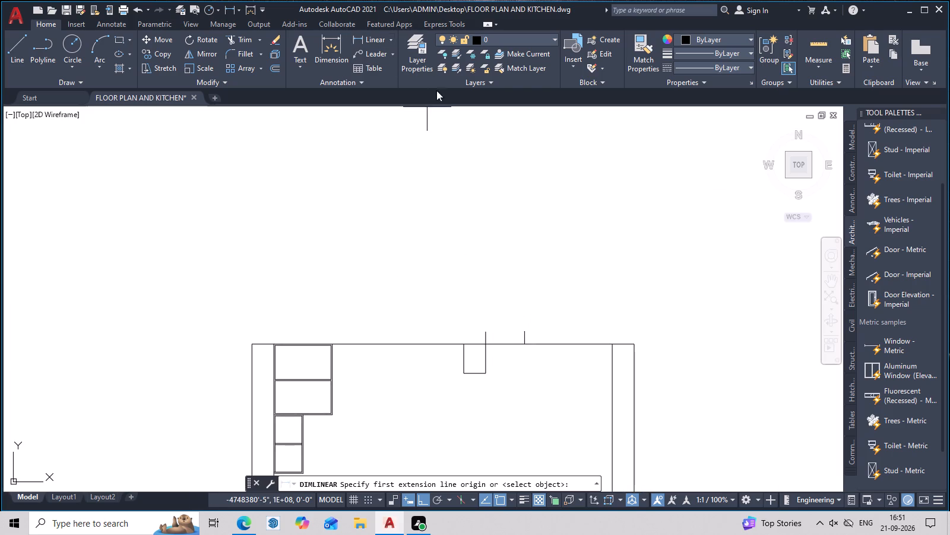
middle_drag(548, 309, 522, 260)
scroll(566, 293, up, 3)
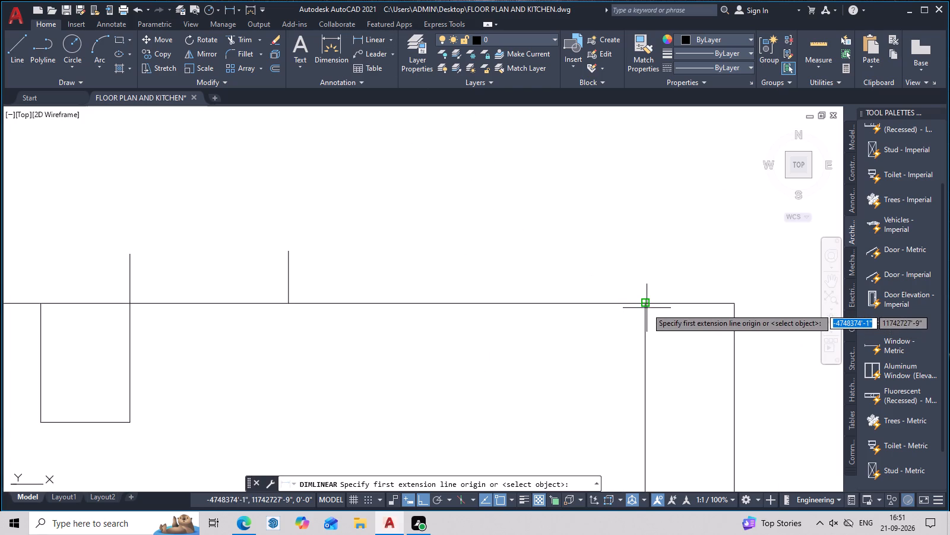
click(647, 300)
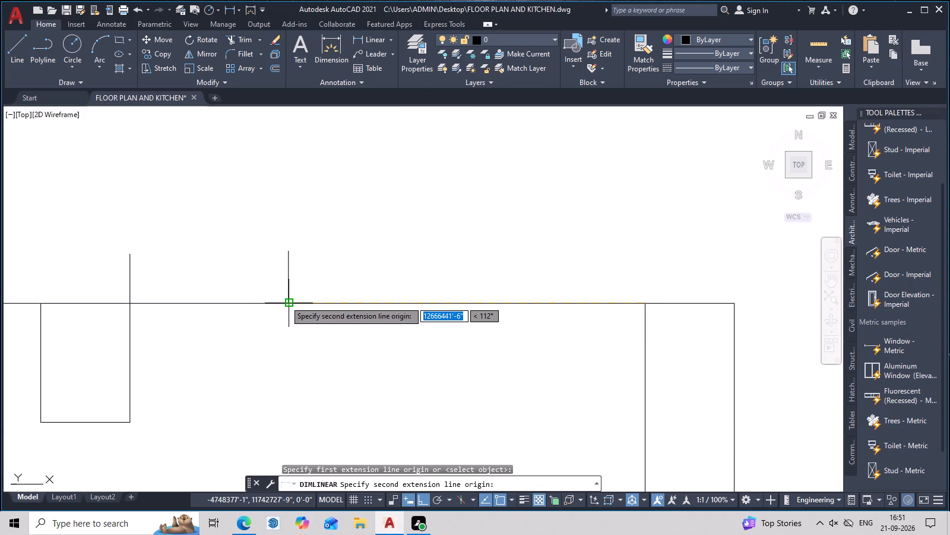
click(285, 302)
click(293, 259)
middle_drag(338, 314, 530, 309)
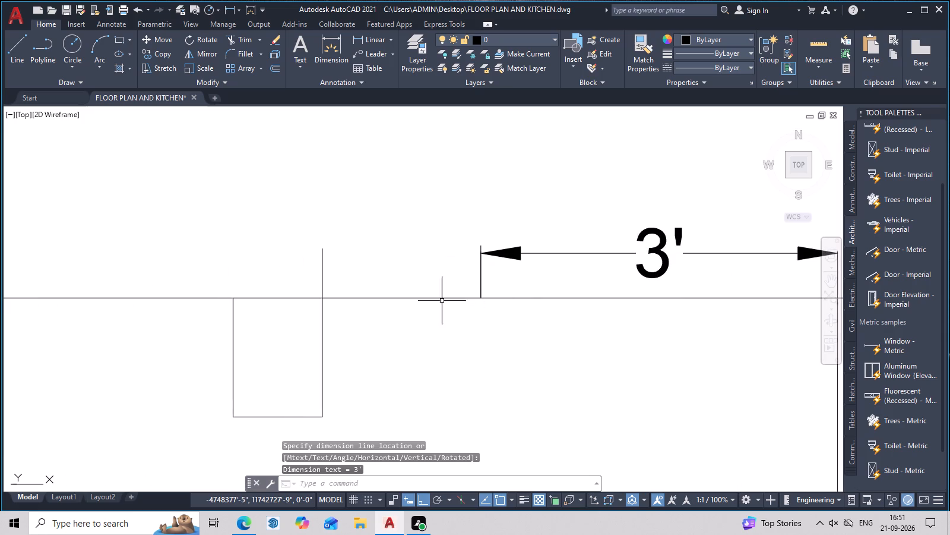
Add a horizontal linear dimension between the bases of the two short vertical lines, level with the neighbouring dimension.
key(space)
click(478, 296)
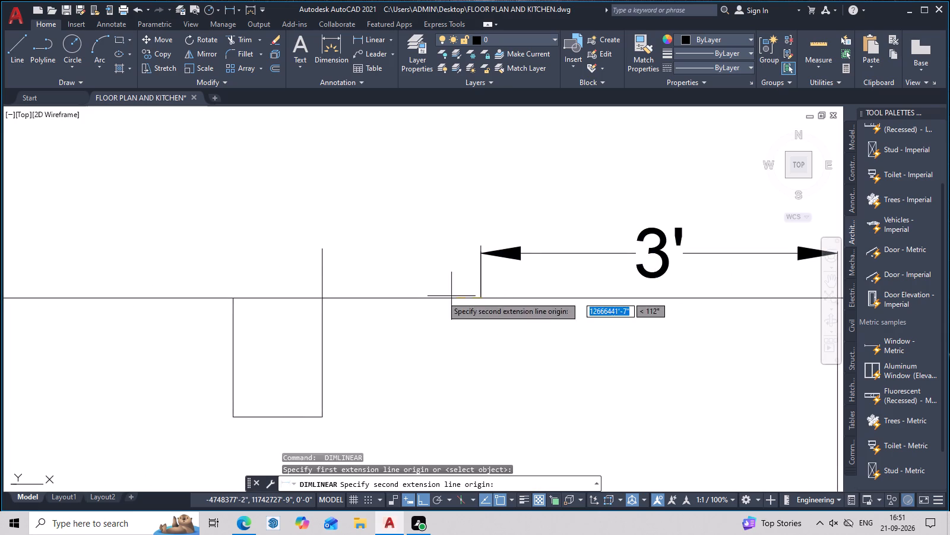
click(323, 297)
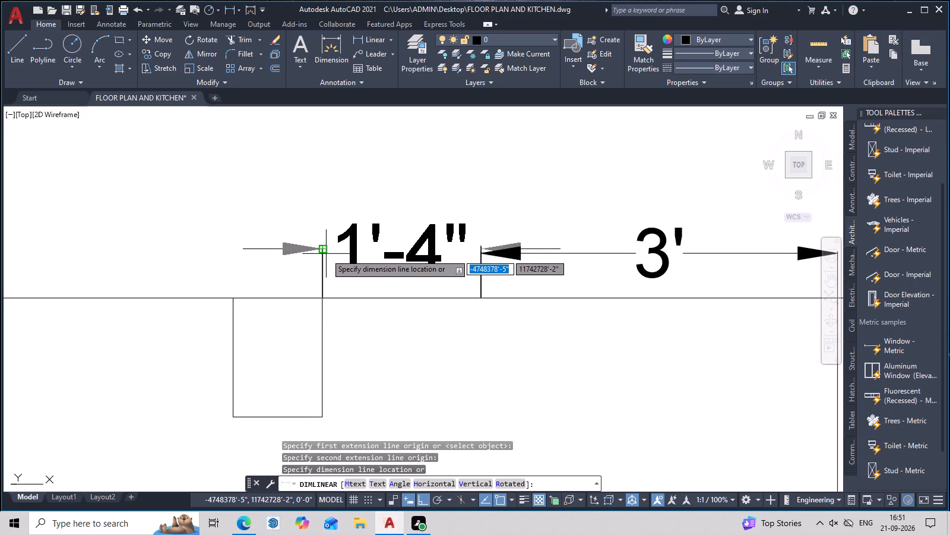
click(326, 254)
Examine the dimensioned top edge of the kitchen elevation and the empty wall area beside the right side strip.
scroll(455, 293, down, 3)
middle_drag(493, 312, 577, 326)
scroll(563, 328, up, 2)
middle_drag(561, 329, 497, 362)
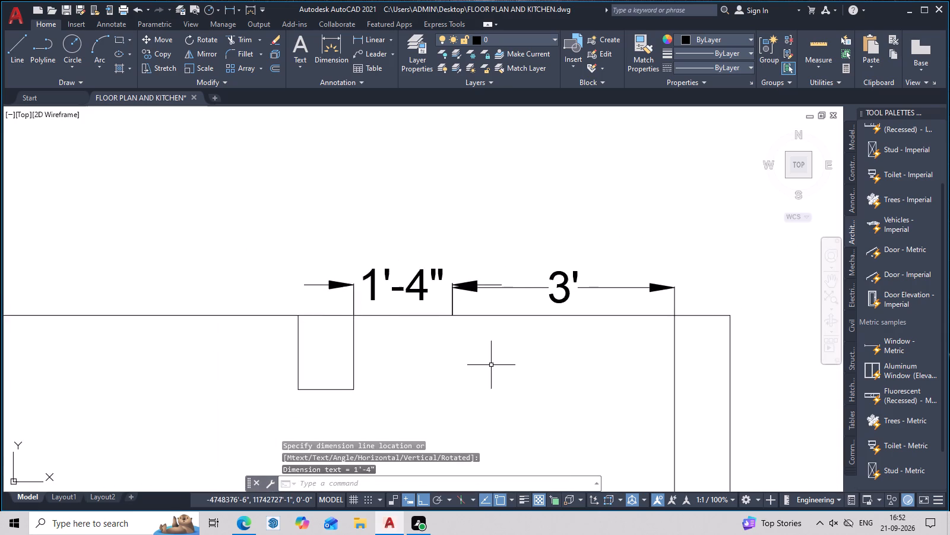
scroll(491, 365, down, 2)
middle_drag(517, 369, 549, 279)
scroll(483, 261, up, 2)
middle_drag(516, 280, 527, 230)
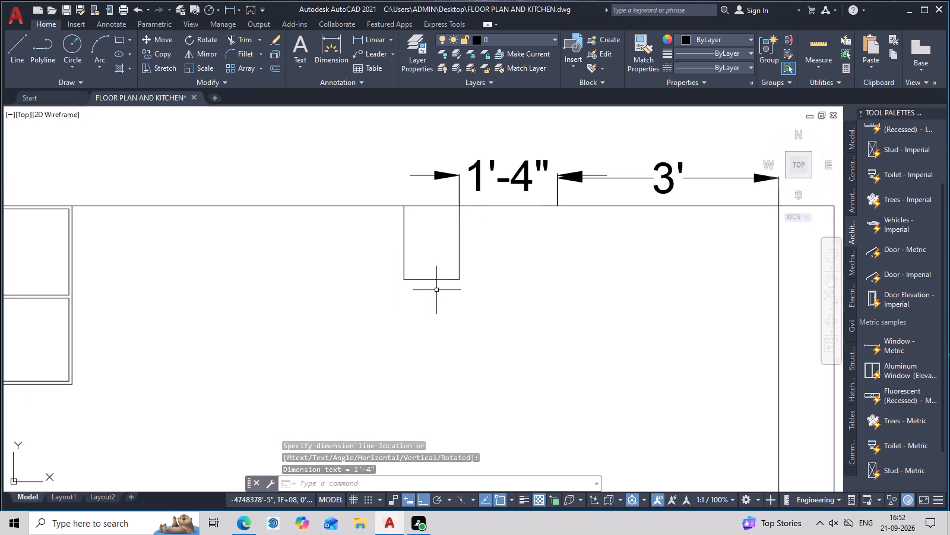
scroll(490, 313, down, 2)
middle_drag(526, 329, 525, 260)
middle_drag(582, 332, 583, 390)
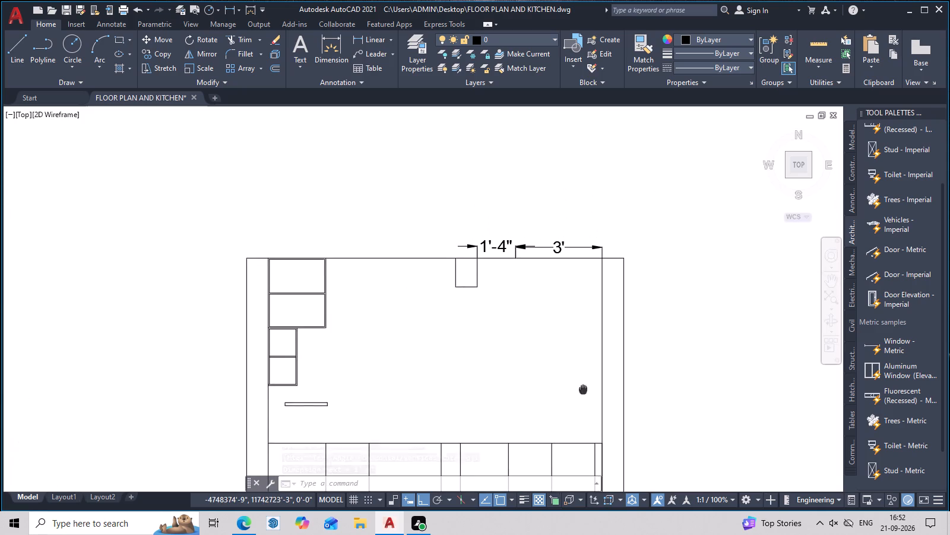
middle_drag(583, 390, 581, 404)
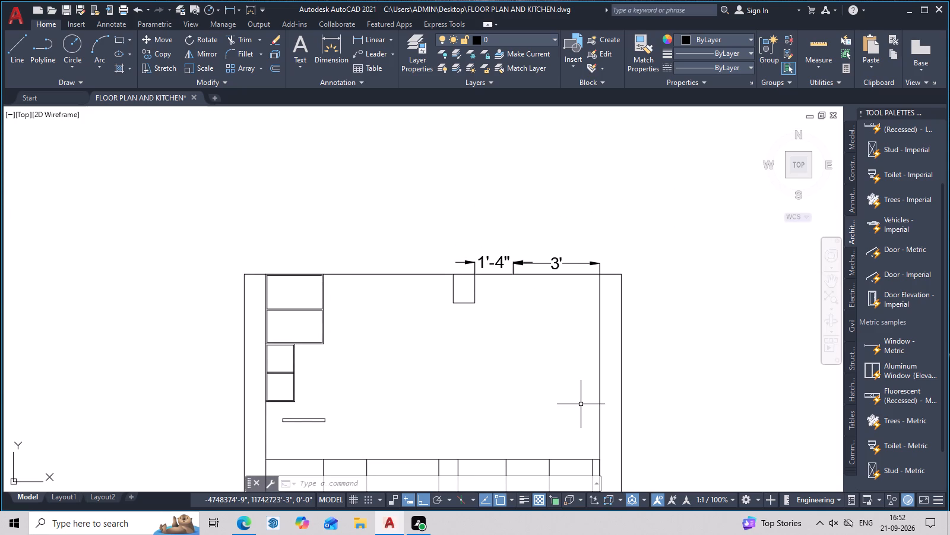
middle_drag(581, 404, 566, 353)
scroll(566, 353, down, 2)
middle_drag(566, 353, 545, 297)
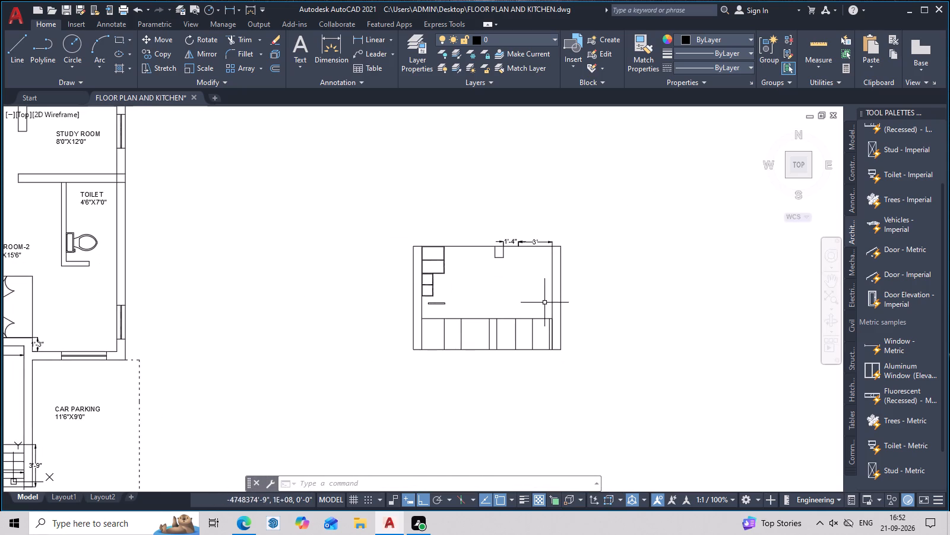
middle_drag(536, 314, 509, 311)
scroll(508, 278, up, 3)
middle_drag(503, 271, 486, 322)
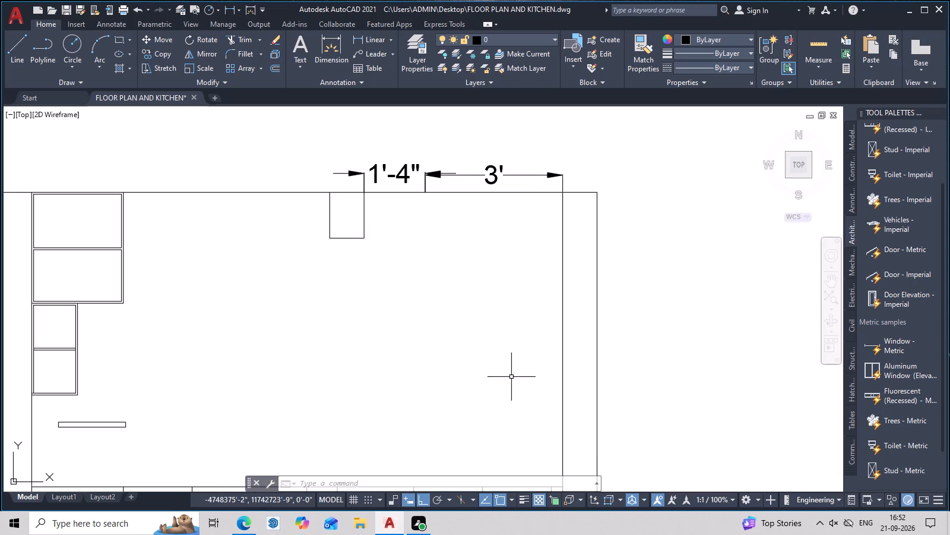
middle_drag(495, 378, 514, 351)
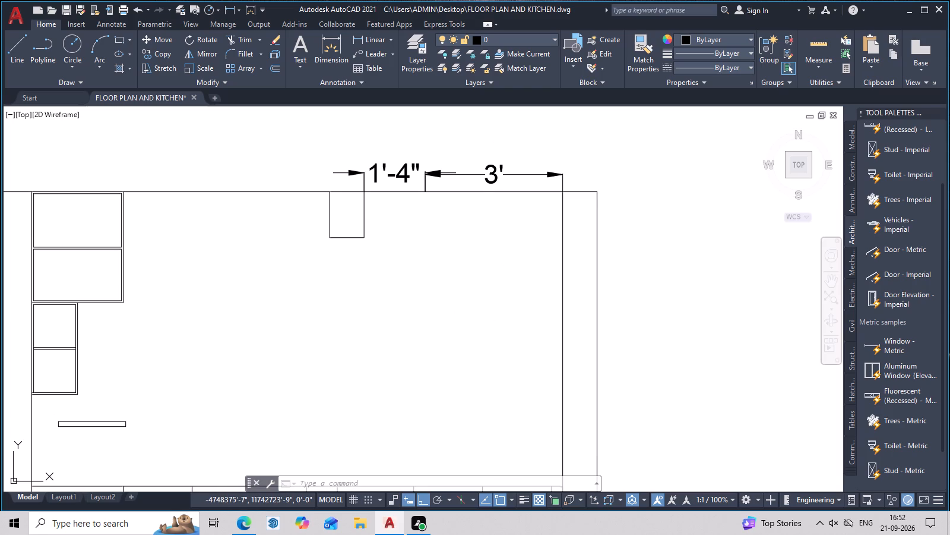
middle_drag(514, 351, 557, 332)
Draw a horizontal line from the large upper cabinet's lower outer corner to the right side strip's inner line.
scroll(87, 274, up, 2)
middle_drag(204, 308, 285, 326)
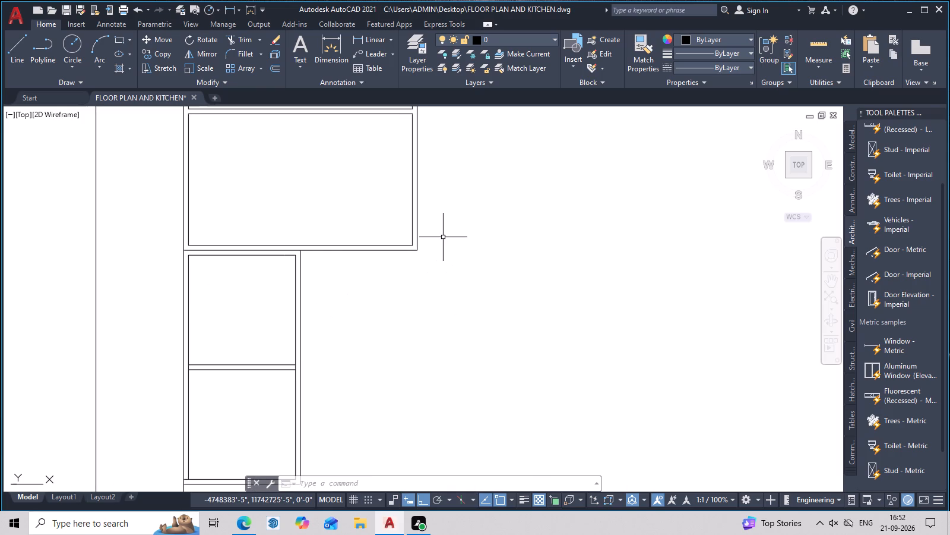
text(L)
key(space)
click(418, 249)
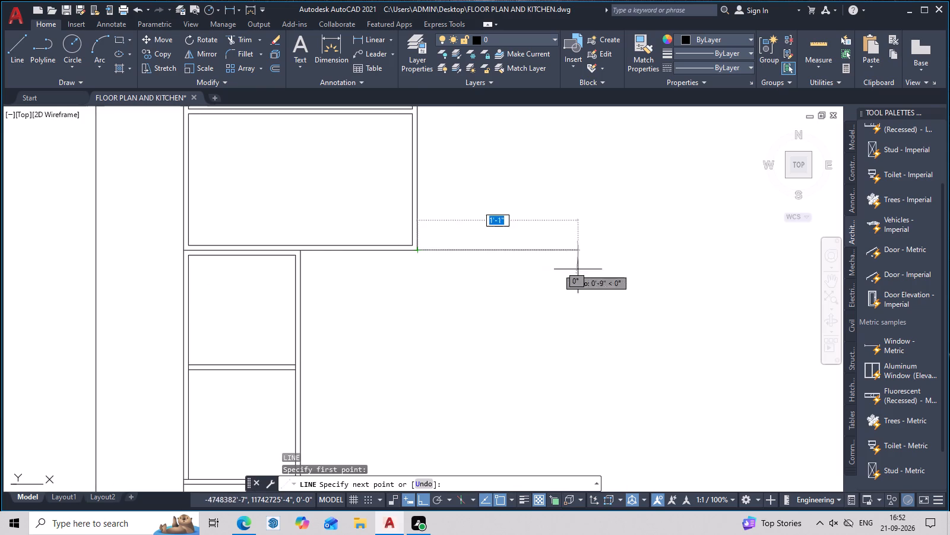
middle_drag(591, 269, 145, 282)
middle_drag(359, 248, 158, 243)
scroll(520, 260, down, 2)
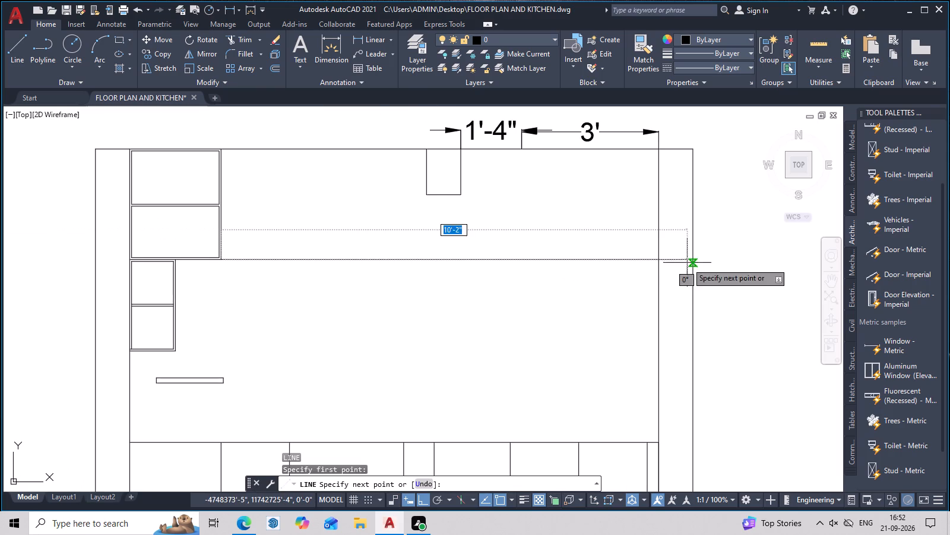
click(659, 259)
key(Escape)
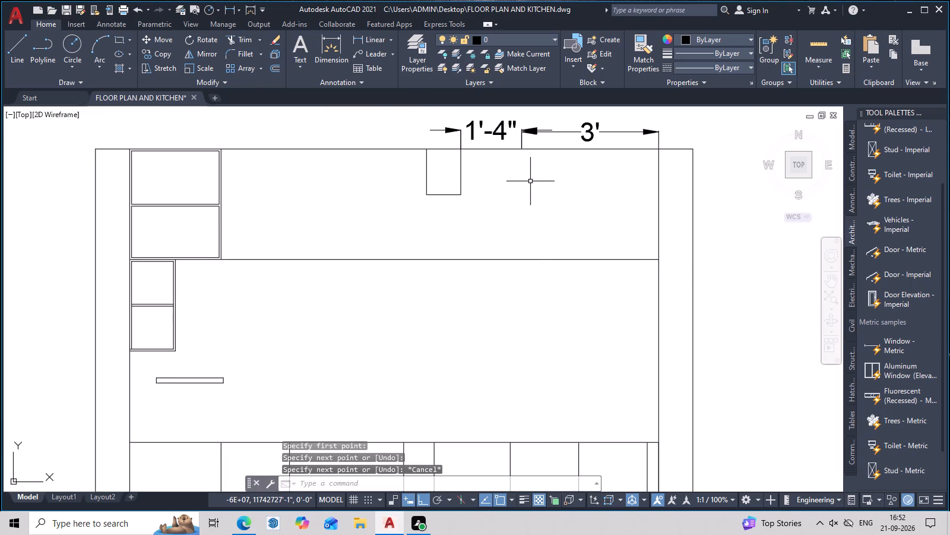
Draw a vertical line from the right short vertical line's base down to just below the smaller cabinets' bottom level.
text(L)
key(space)
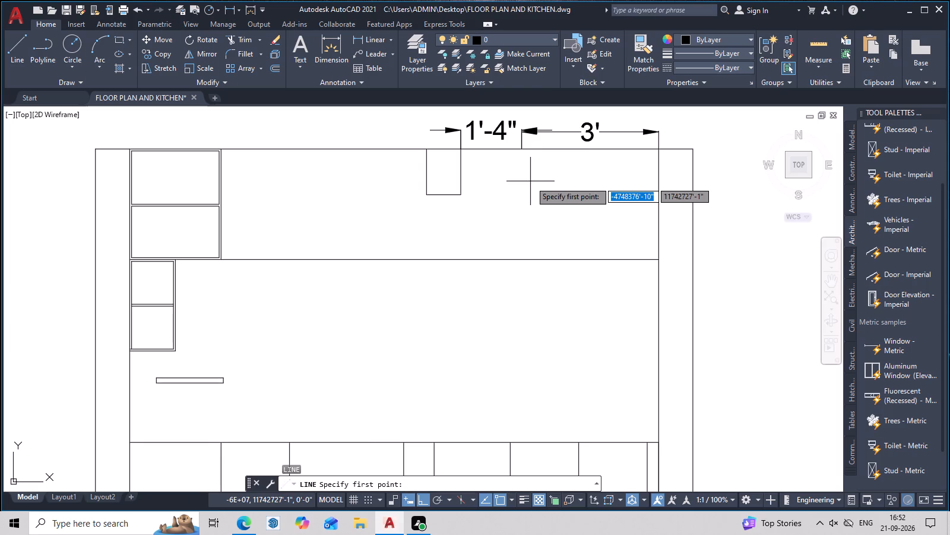
click(521, 147)
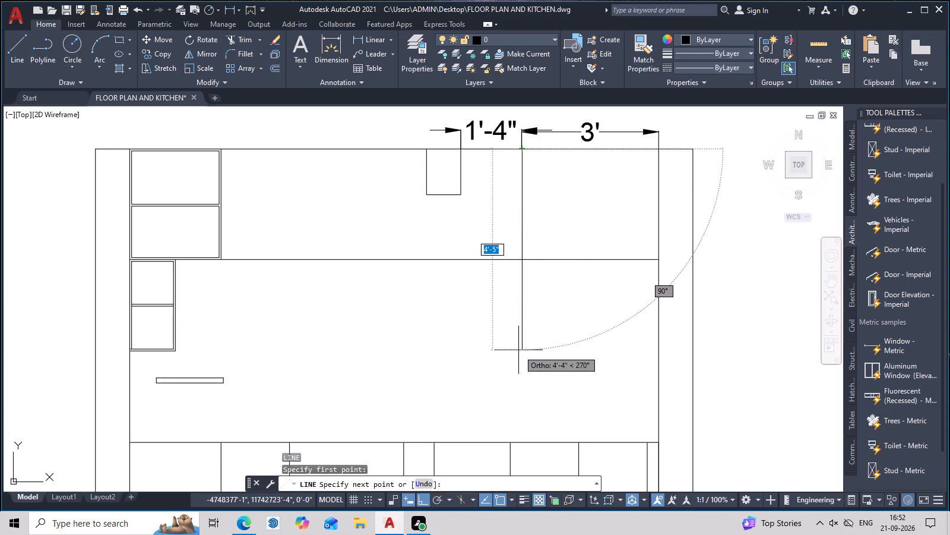
middle_drag(518, 355, 542, 357)
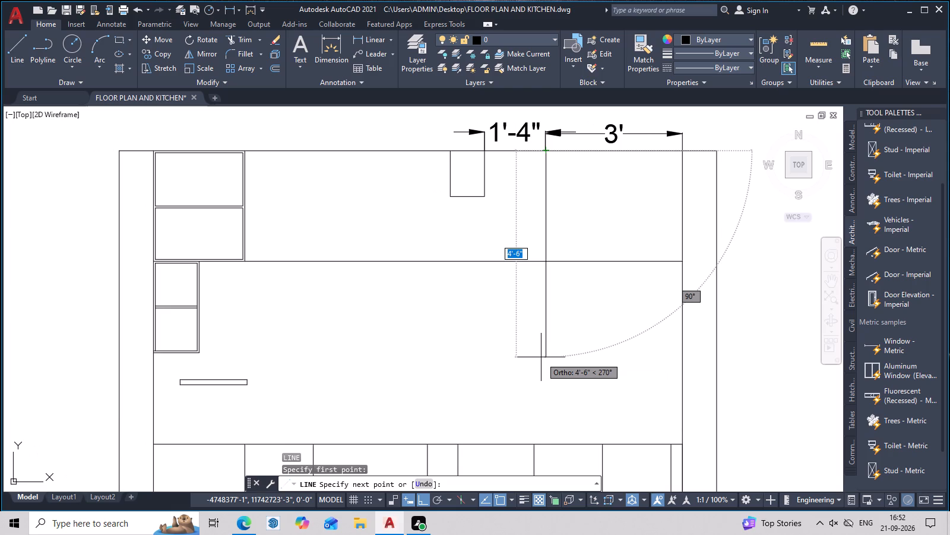
click(539, 363)
key(Escape)
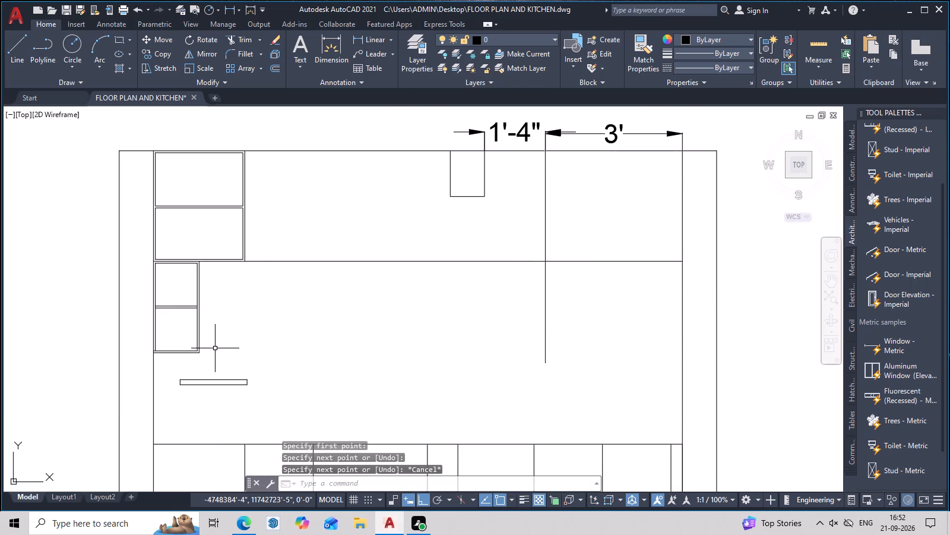
Draw a horizontal line from the smaller cabinets' lower outer corner to the right side strip's inner line.
key(l)
key(space)
click(198, 355)
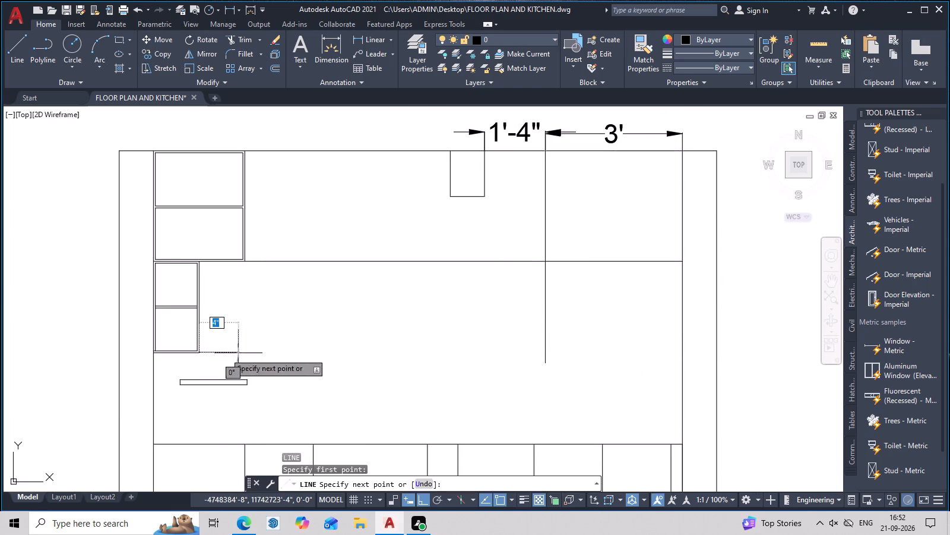
click(680, 354)
key(Escape)
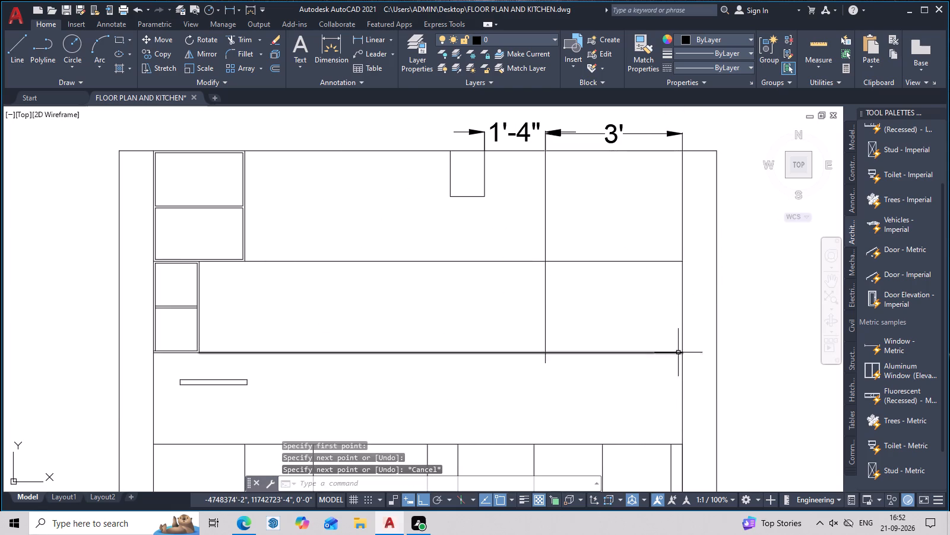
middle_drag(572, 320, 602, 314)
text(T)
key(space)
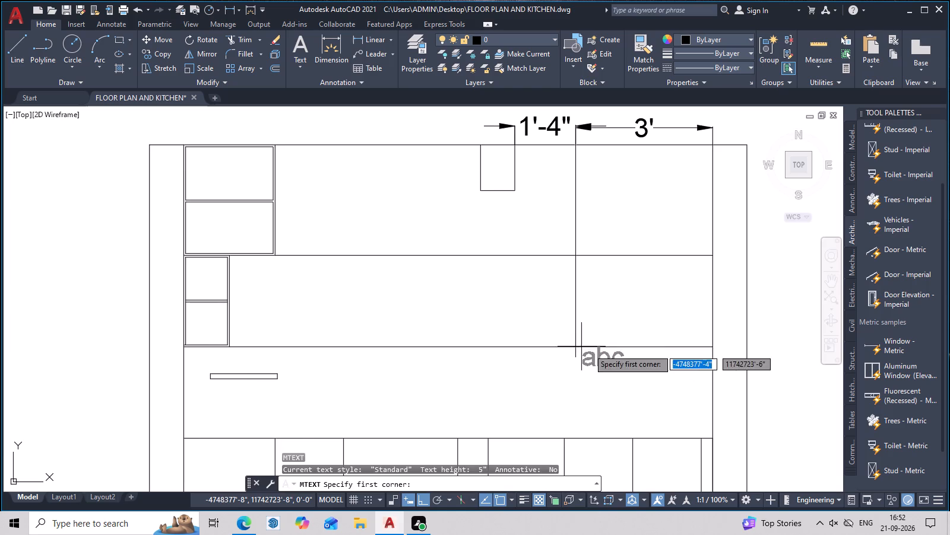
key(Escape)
Trim the excess of the new vertical and two horizontal lines, leaving a 3' wide box against the right side strip.
text(TR)
key(space)
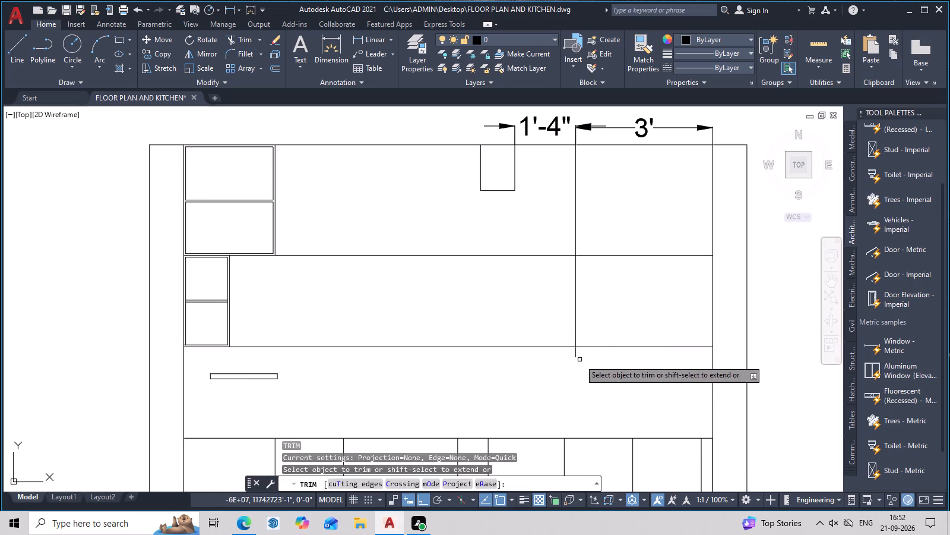
click(576, 352)
middle_drag(597, 383, 598, 383)
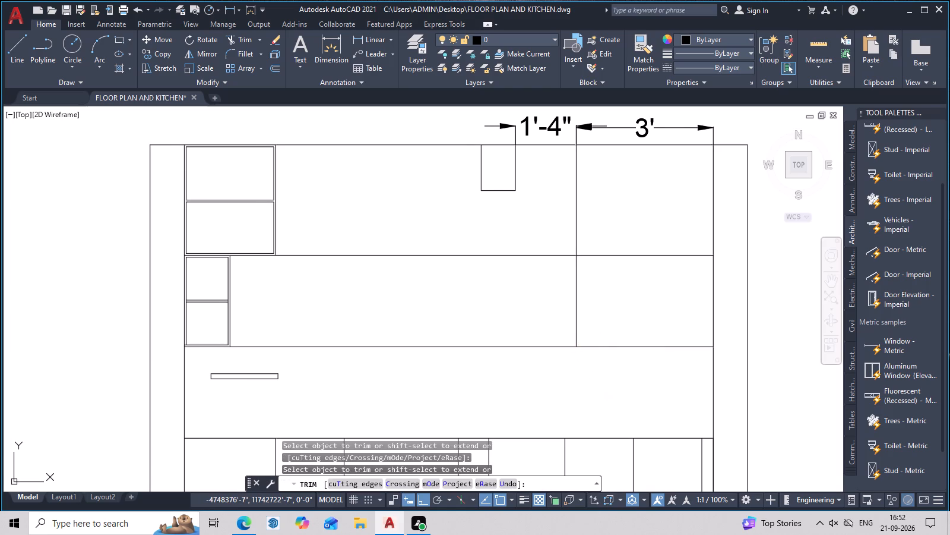
middle_drag(598, 383, 612, 417)
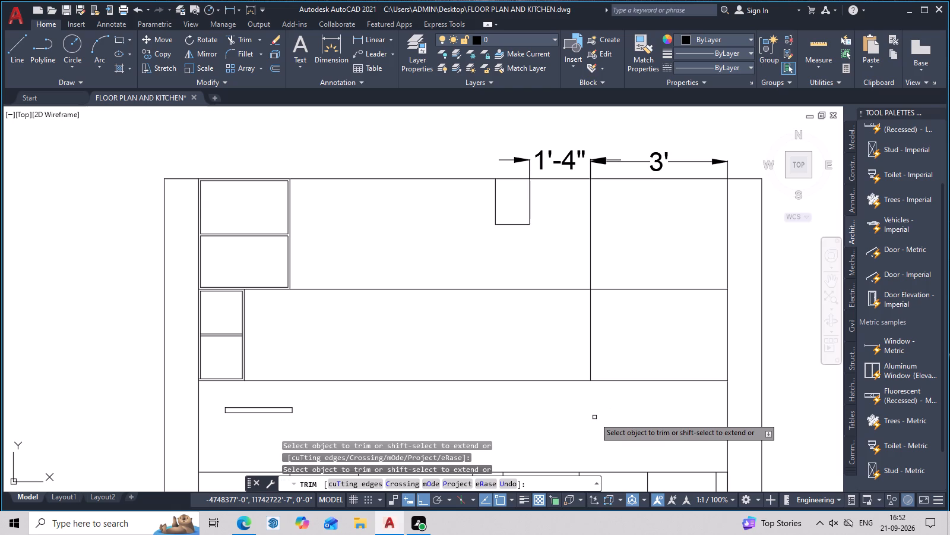
click(590, 266)
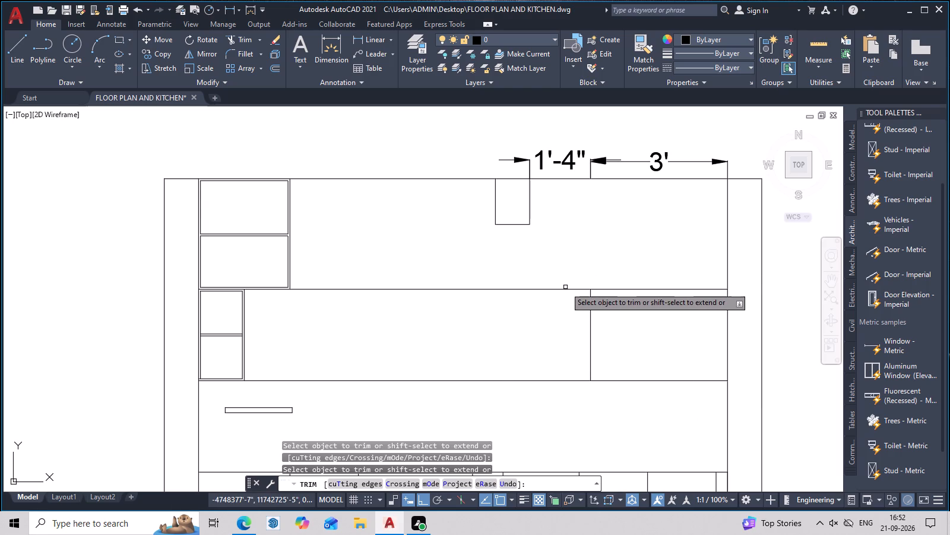
click(564, 289)
click(558, 380)
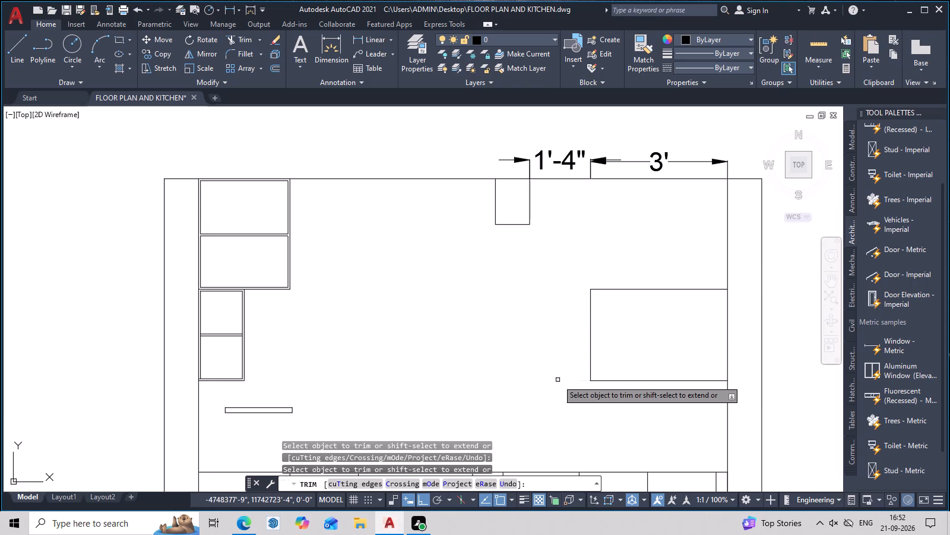
scroll(577, 385, down, 1)
middle_drag(580, 384, 556, 384)
key(Escape)
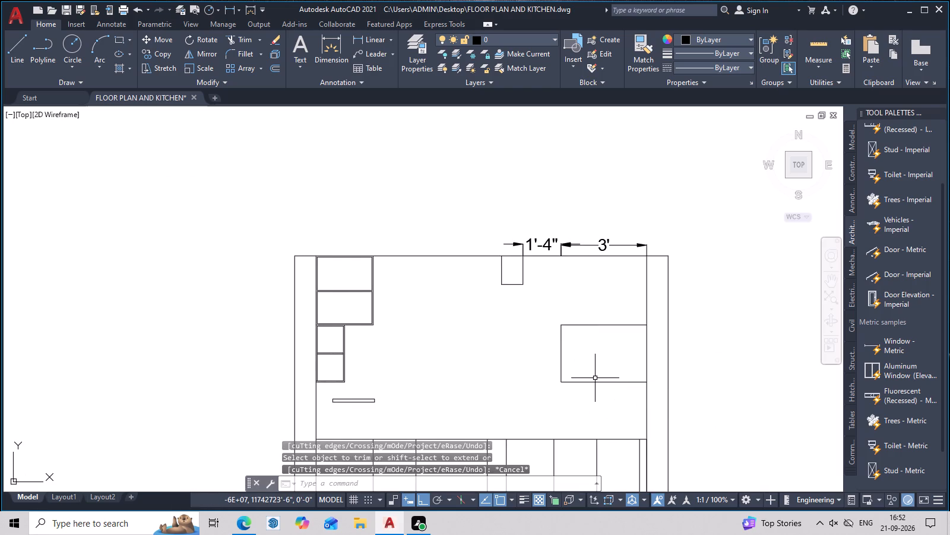
Draw a vertical line between the midpoints of the 3' wide box's lower and upper edges, splitting it into two halves.
text(L)
key(space)
click(605, 382)
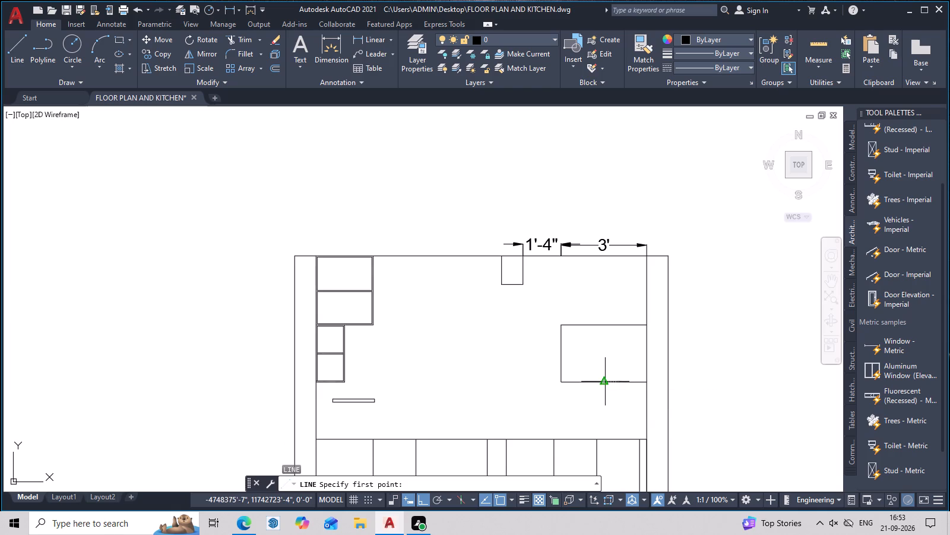
click(607, 325)
key(Escape)
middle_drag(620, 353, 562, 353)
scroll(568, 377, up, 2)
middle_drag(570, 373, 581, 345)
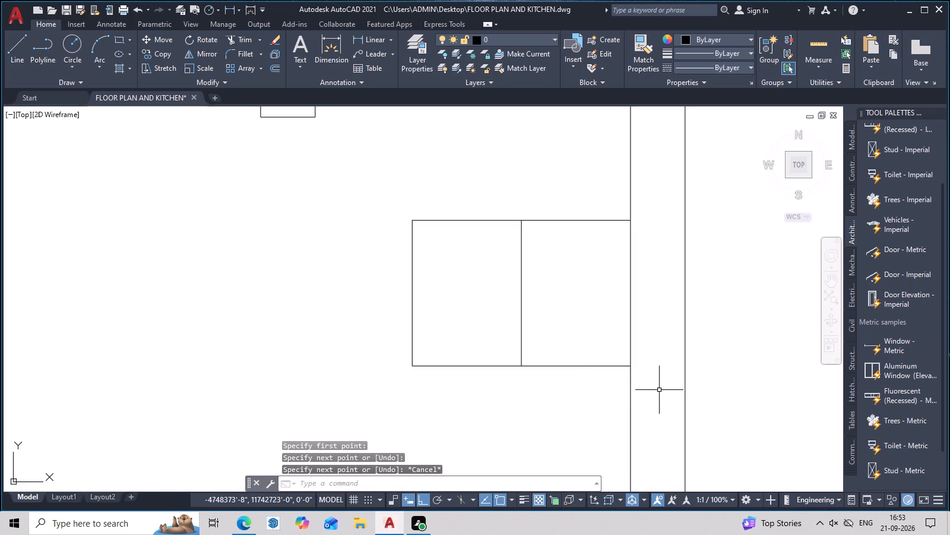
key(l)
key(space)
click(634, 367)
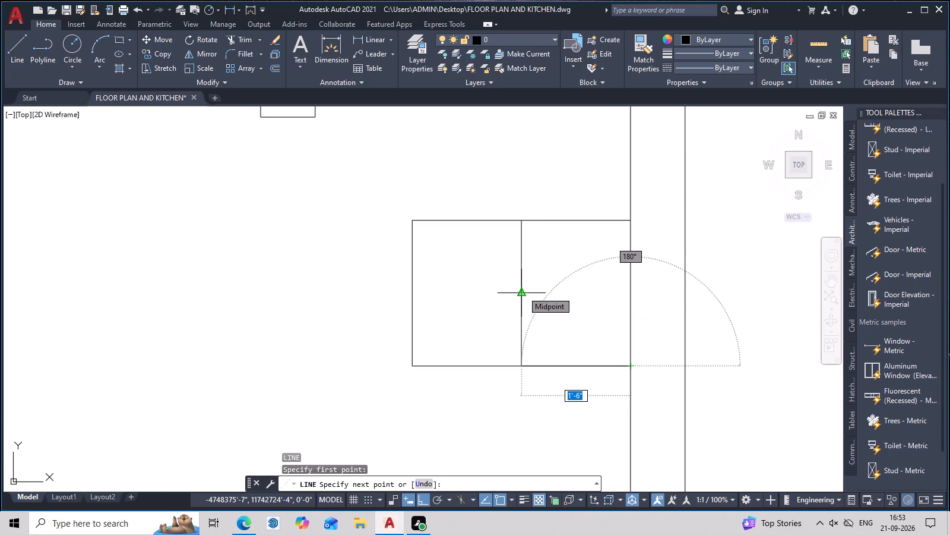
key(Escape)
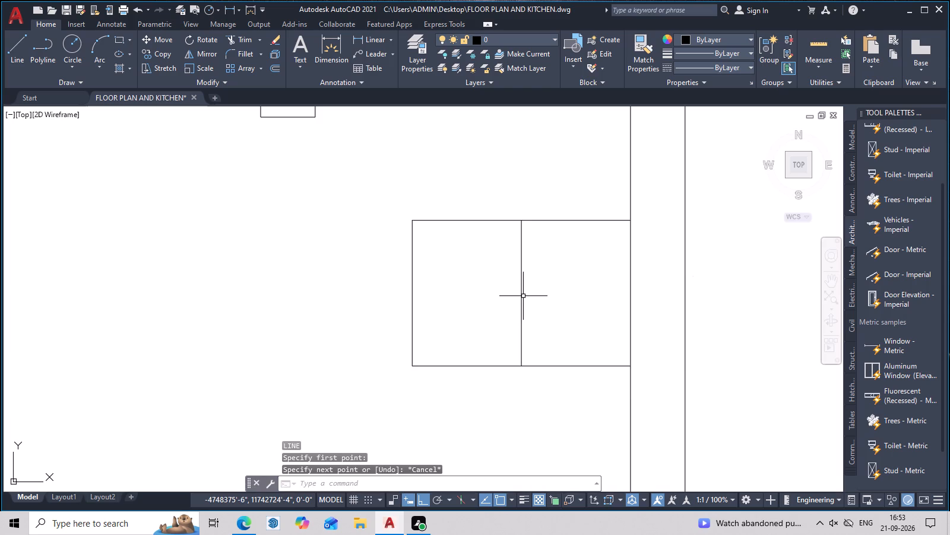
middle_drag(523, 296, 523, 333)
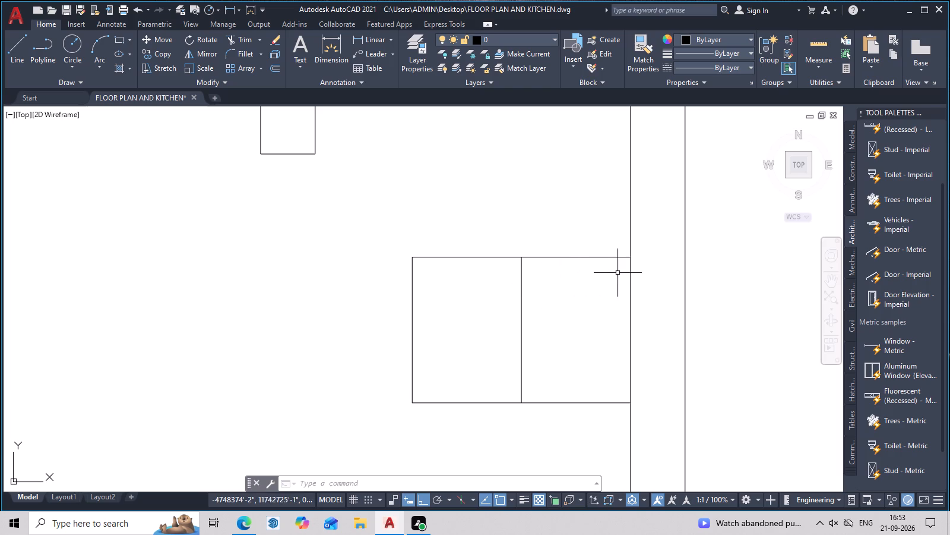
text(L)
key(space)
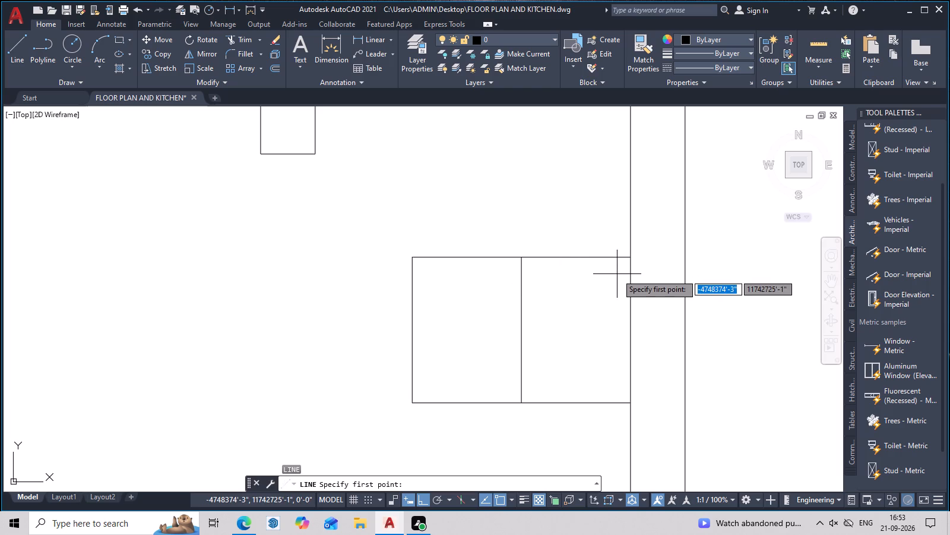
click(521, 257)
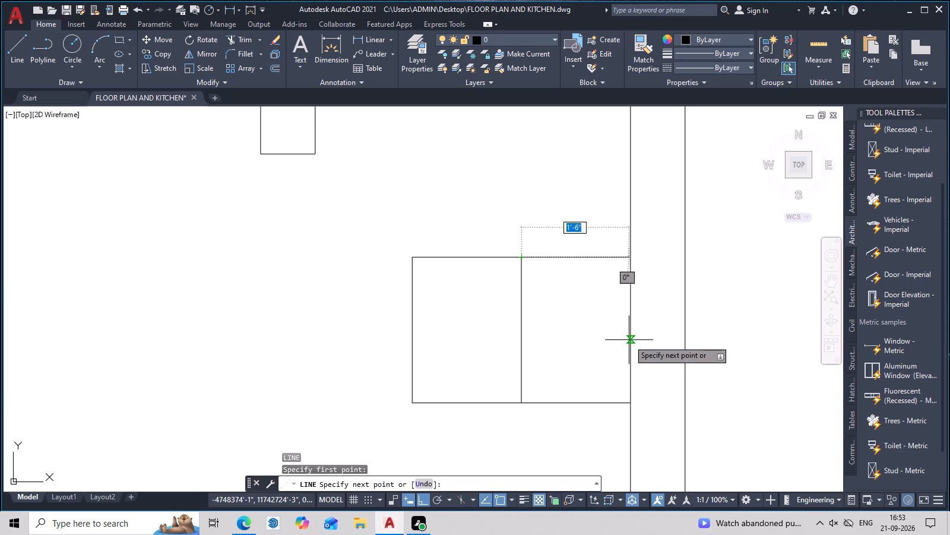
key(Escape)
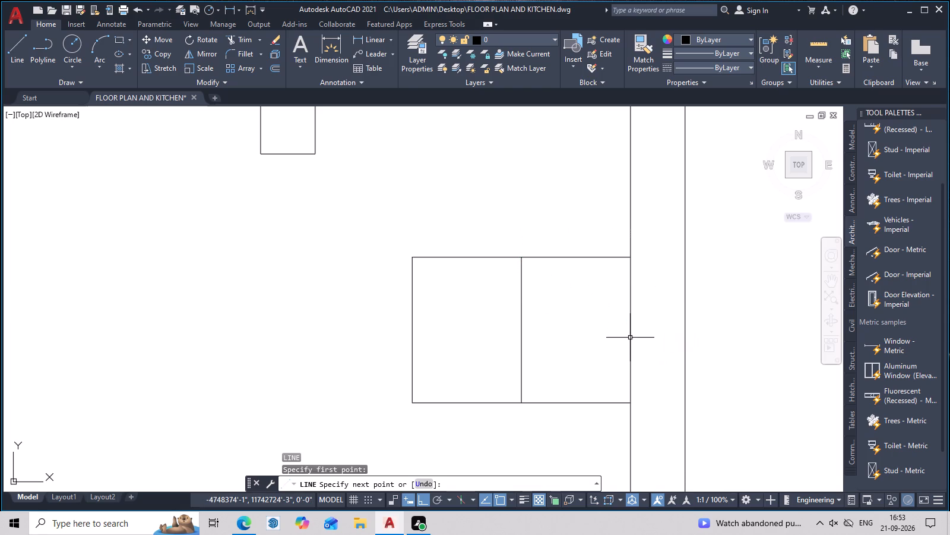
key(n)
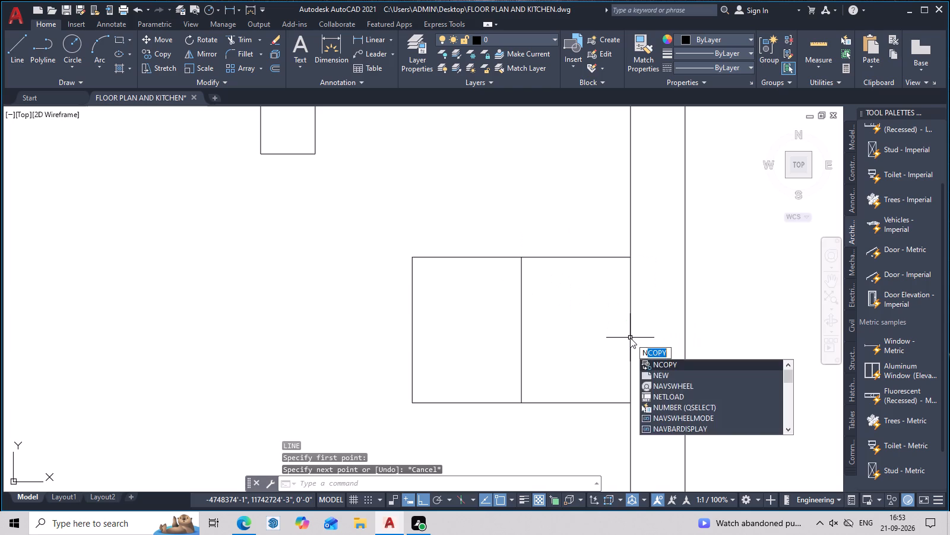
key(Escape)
Break the right side strip's inner line at the 3' wide box's lower and upper corners.
text(BR)
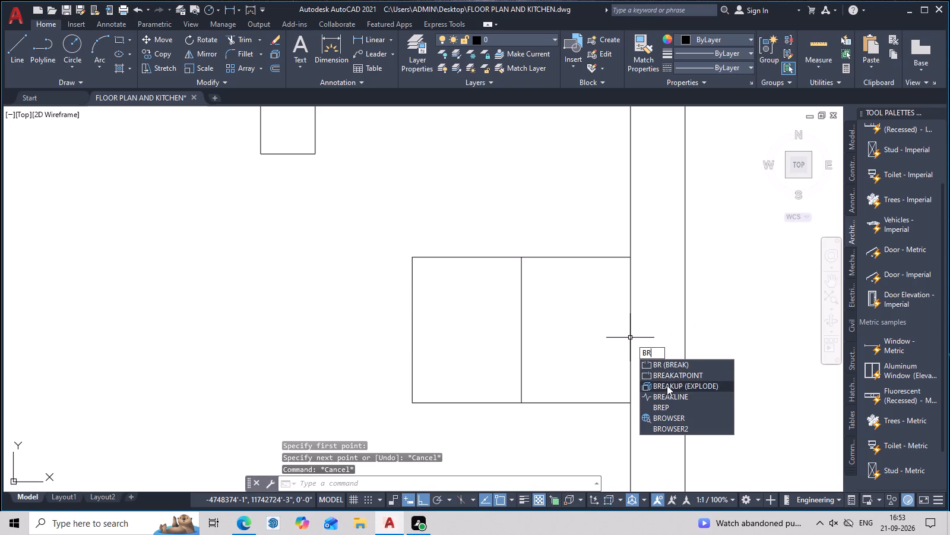
click(670, 373)
click(631, 370)
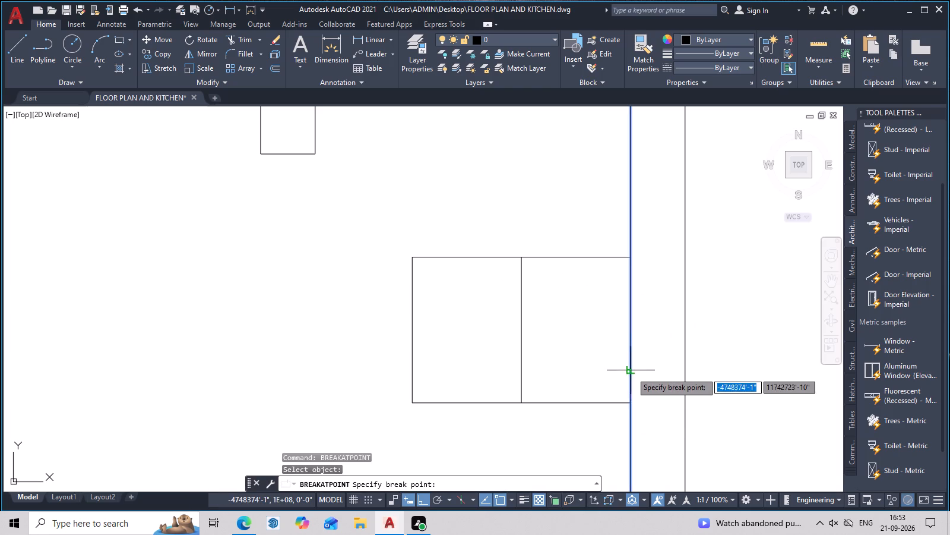
click(631, 402)
key(space)
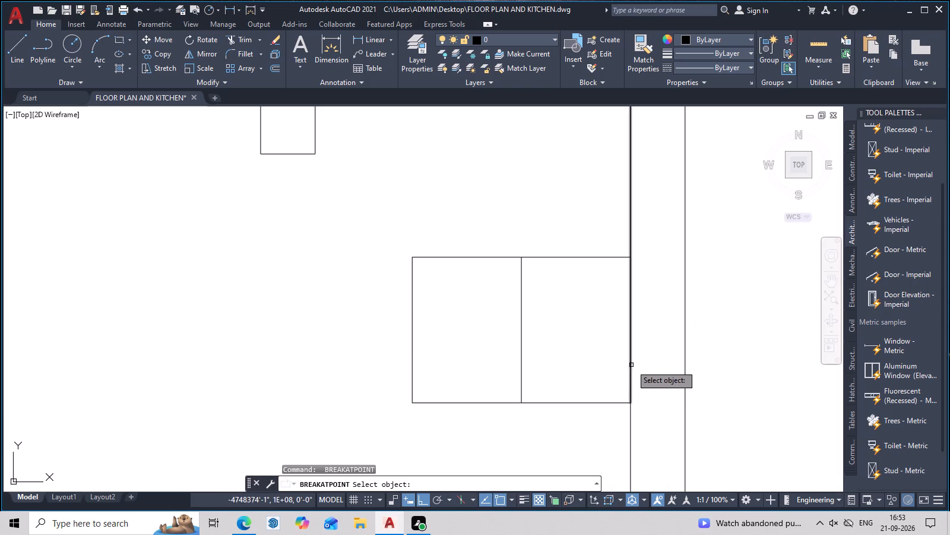
click(631, 365)
click(631, 258)
key(Escape)
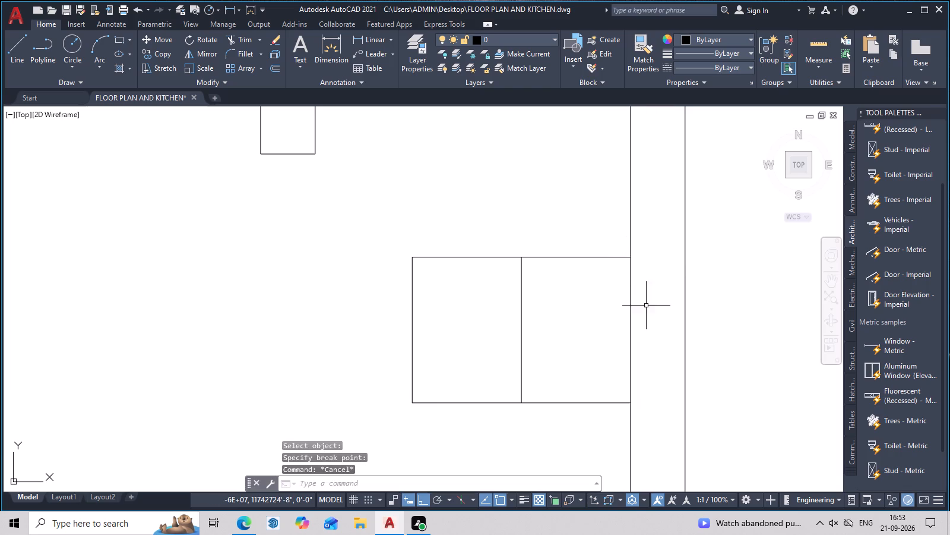
Draw the right door's opening lines from the centre line's top to the side strip edge's midpoint and back to the centre line's bottom.
text(L)
key(space)
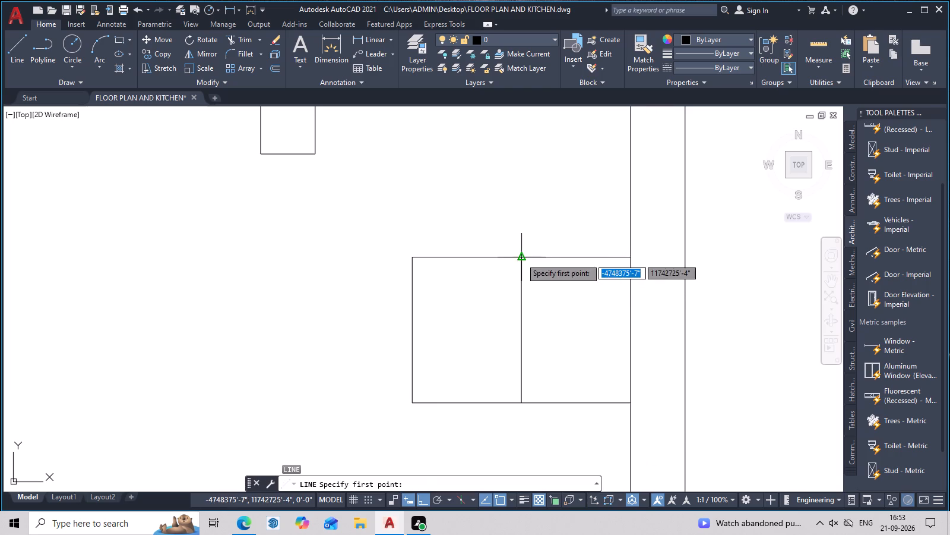
click(520, 258)
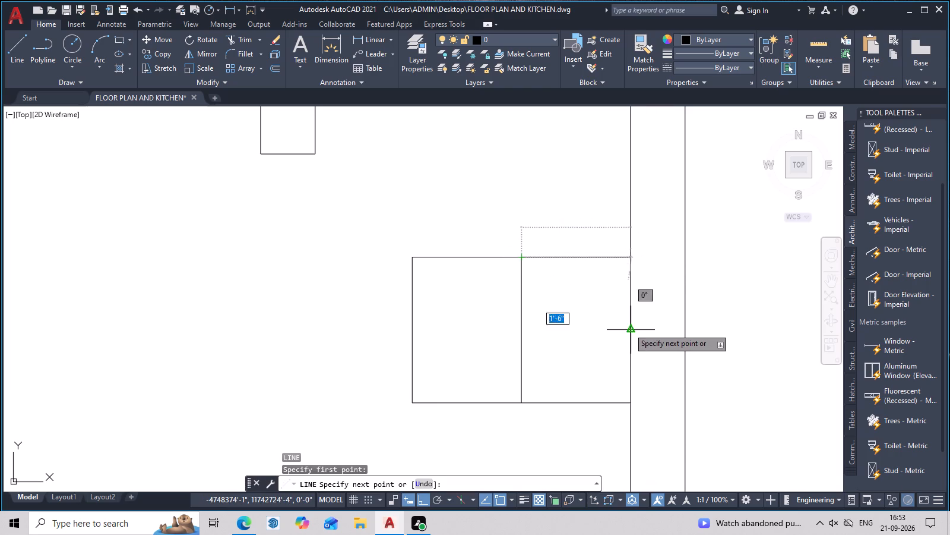
click(629, 328)
click(519, 401)
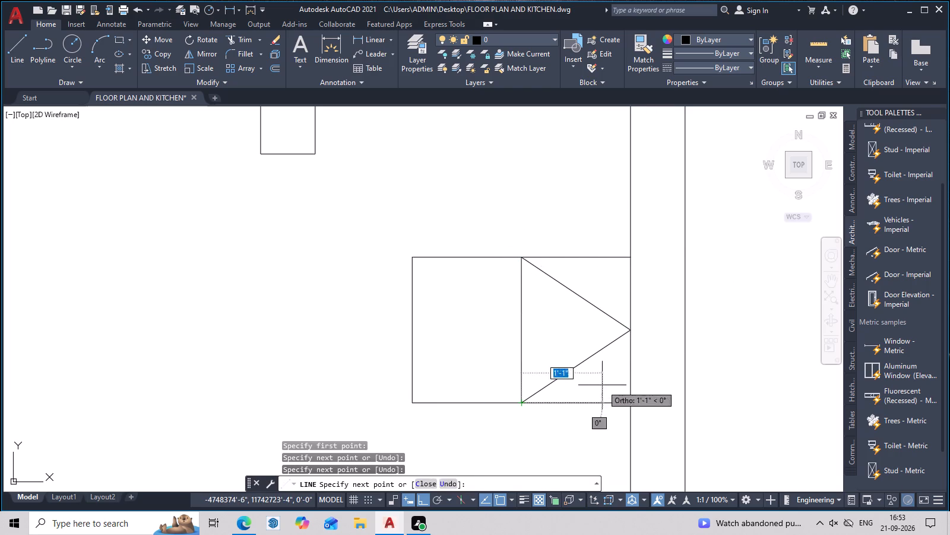
key(Escape)
Draw the left door's opening lines from the centre line's bottom to the left edge's midpoint and back to the centre line's top.
key(l)
key(space)
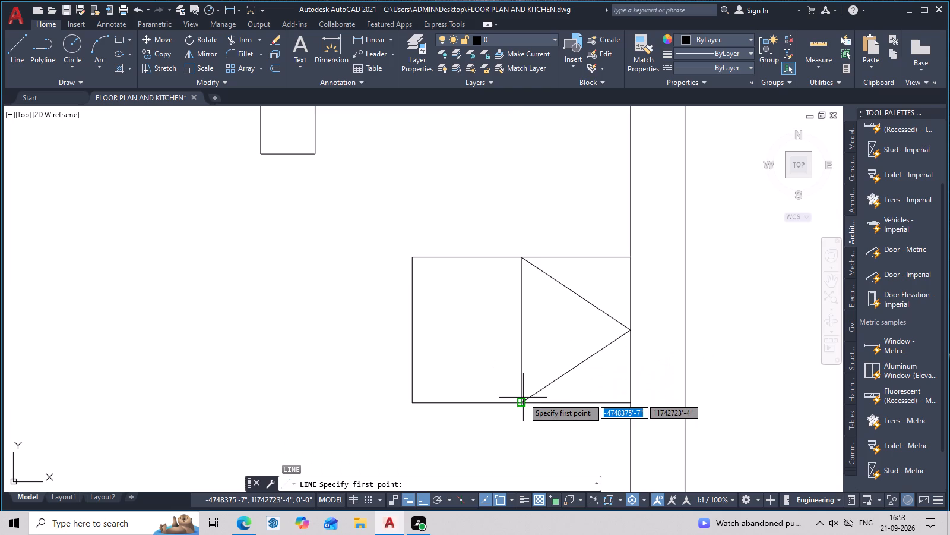
click(520, 402)
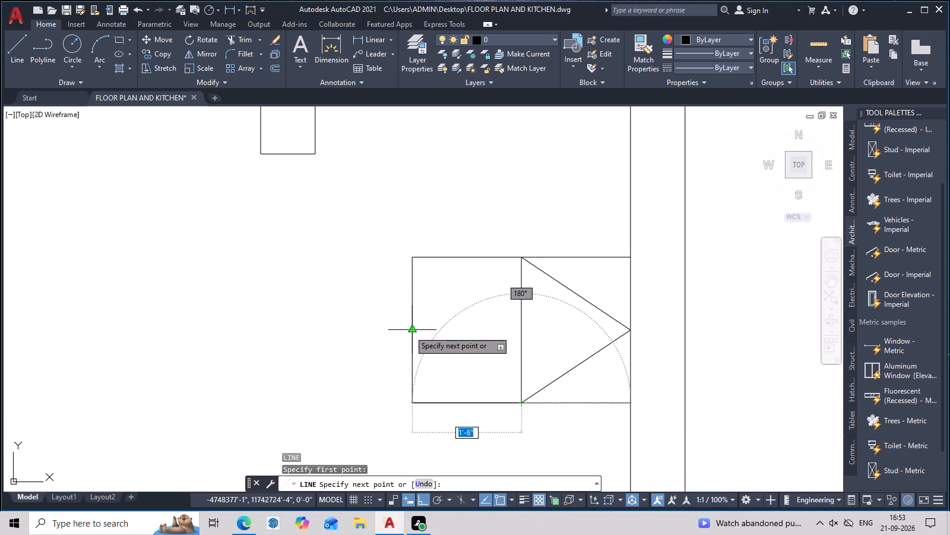
click(409, 331)
click(518, 260)
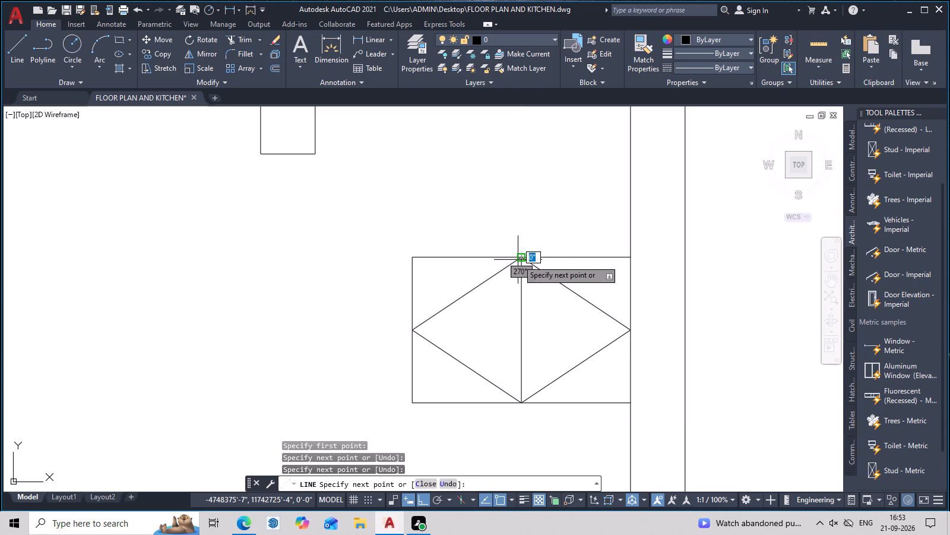
key(Escape)
Draw a 1'4" wide, 2' high cabinet box adjoining the left side of the 3' wide double-door cabinet.
scroll(615, 328, down, 2)
middle_drag(619, 341, 632, 367)
scroll(607, 370, up, 2)
middle_drag(606, 370, 651, 362)
scroll(653, 362, down, 2)
middle_drag(653, 362, 647, 389)
scroll(647, 383, up, 2)
middle_drag(647, 380, 677, 355)
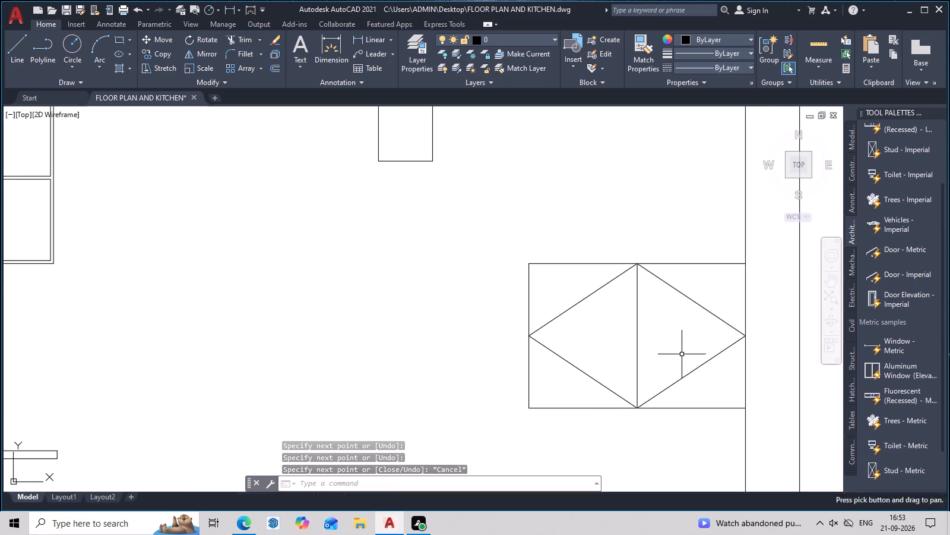
middle_drag(664, 370, 671, 384)
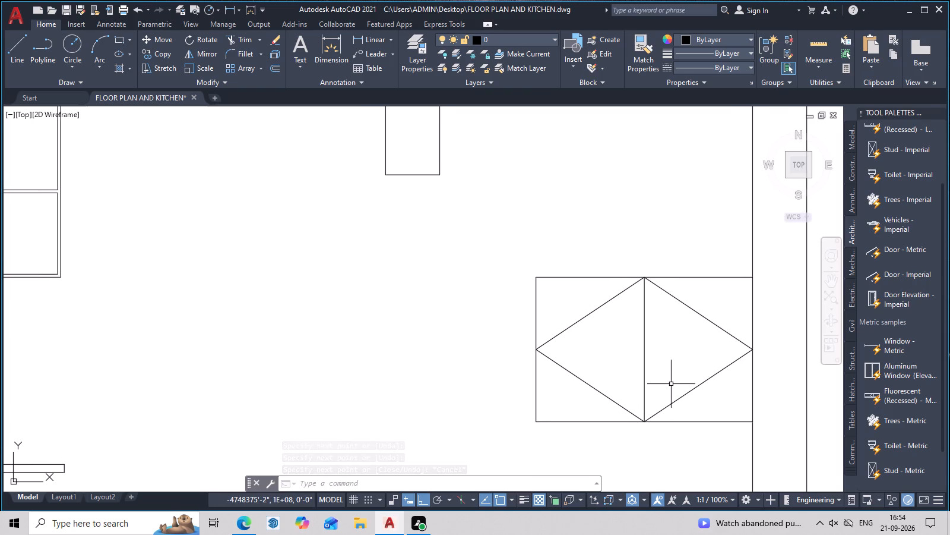
key(l)
key(space)
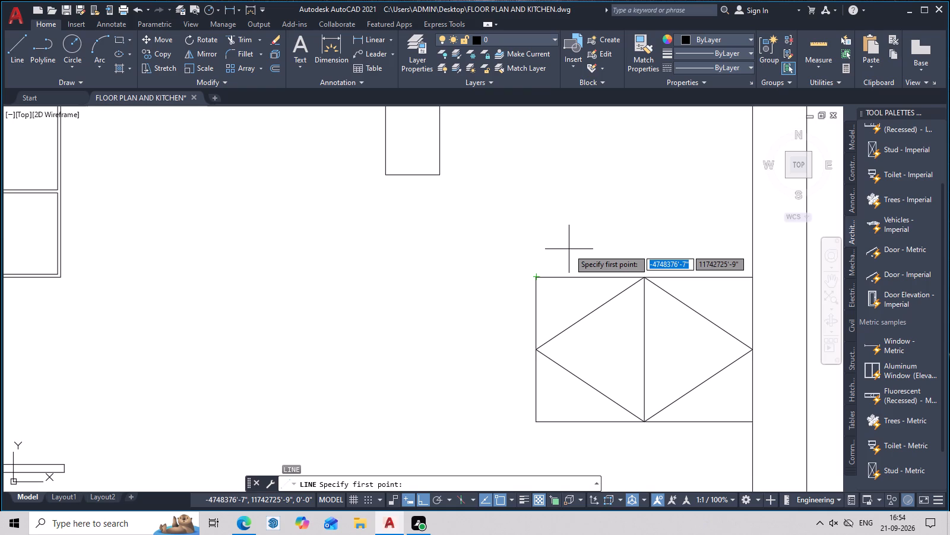
click(539, 277)
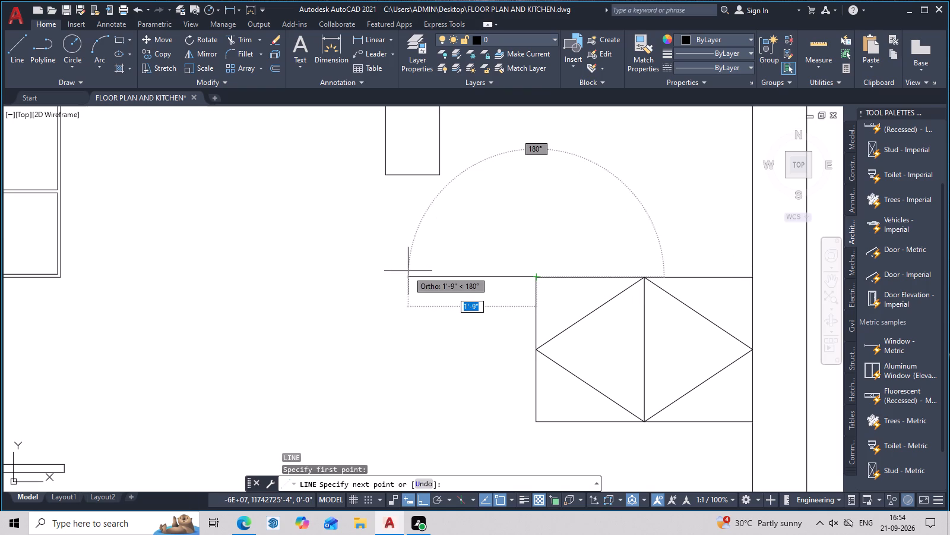
key(1)
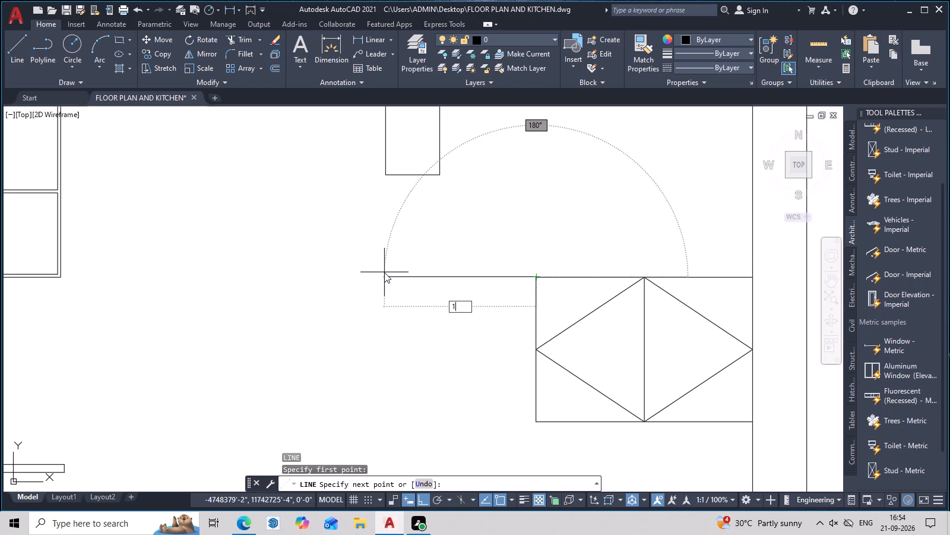
text('4)
text(")
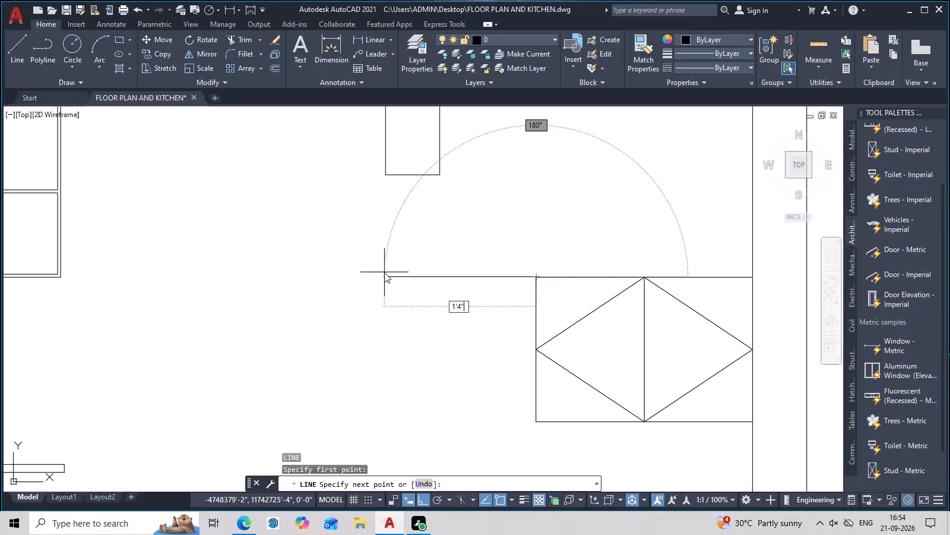
key(space)
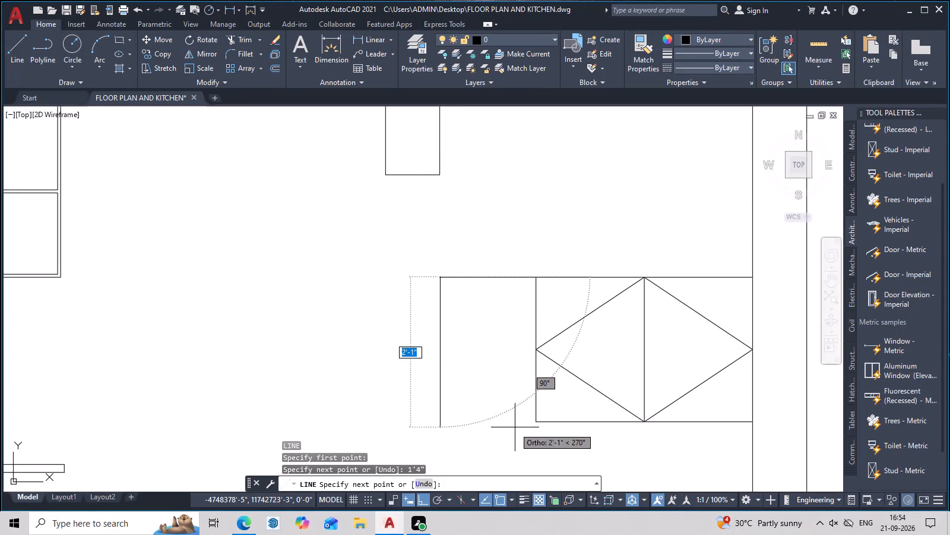
click(439, 422)
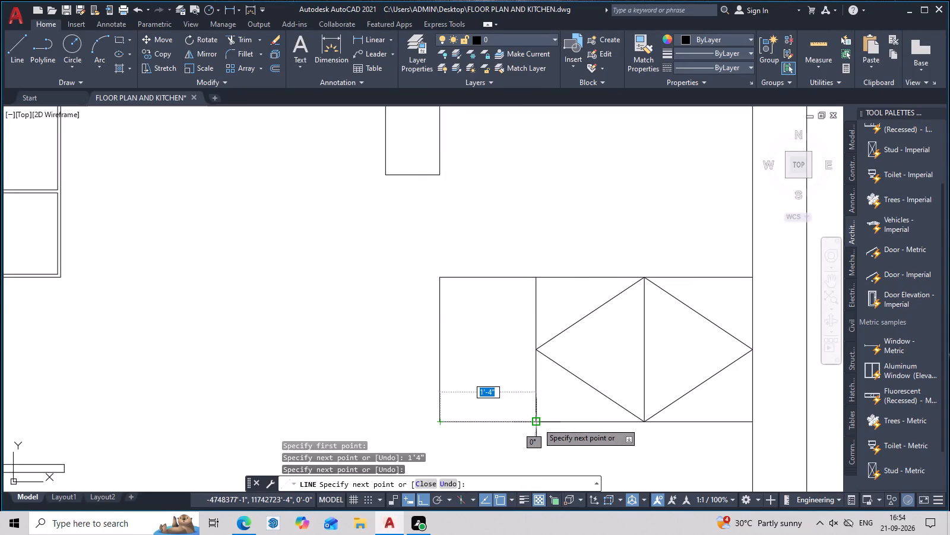
click(537, 423)
key(Escape)
Draw the 1'4" cabinet's door opening lines from its upper right corner to its left edge's midpoint and on to its lower right corner.
middle_drag(540, 422, 659, 401)
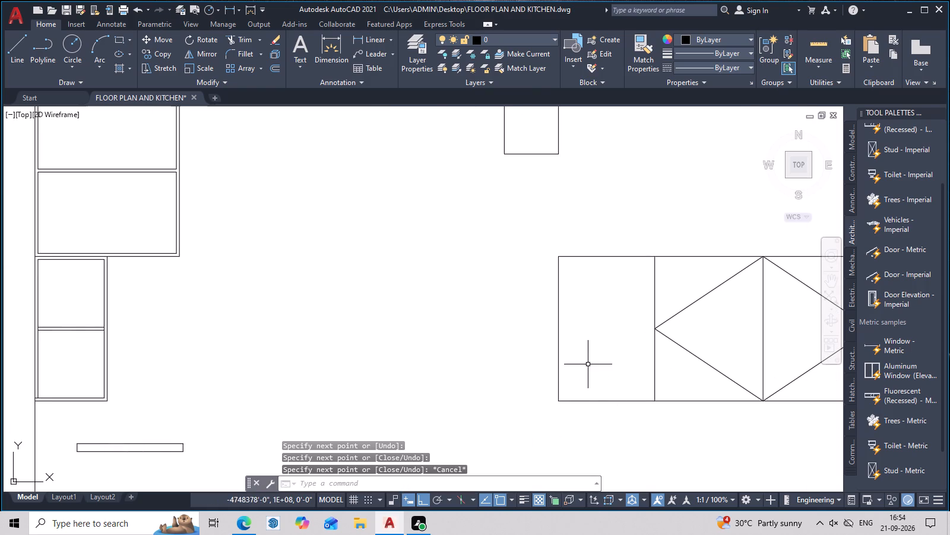
middle_drag(634, 439, 614, 439)
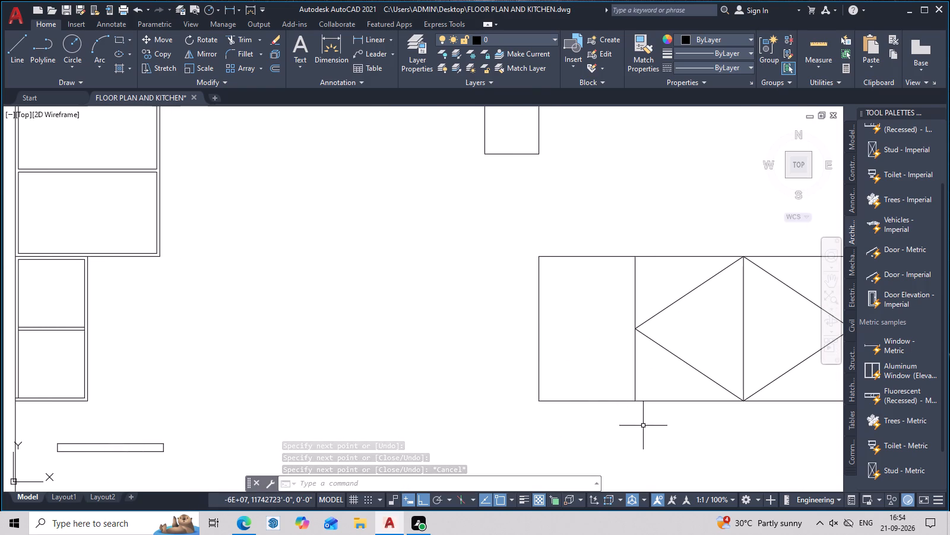
key(l)
key(space)
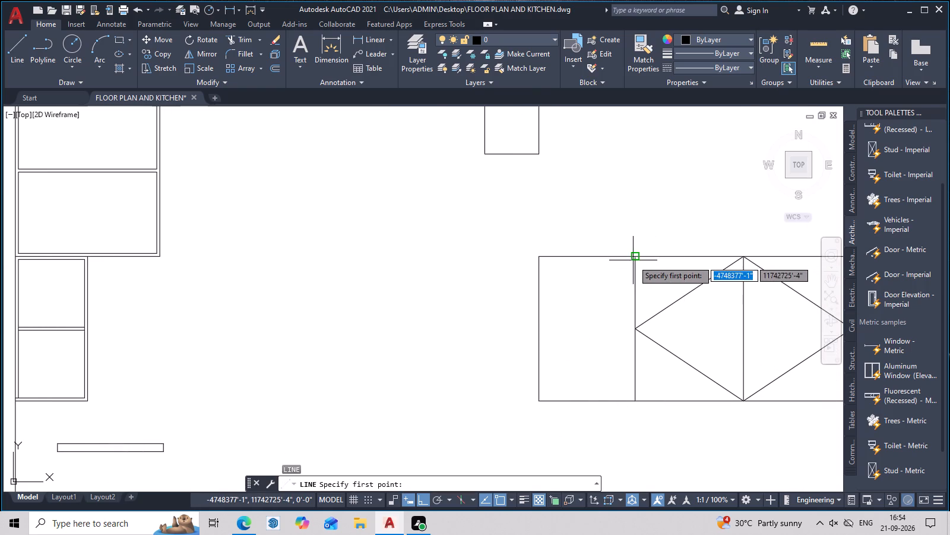
click(637, 256)
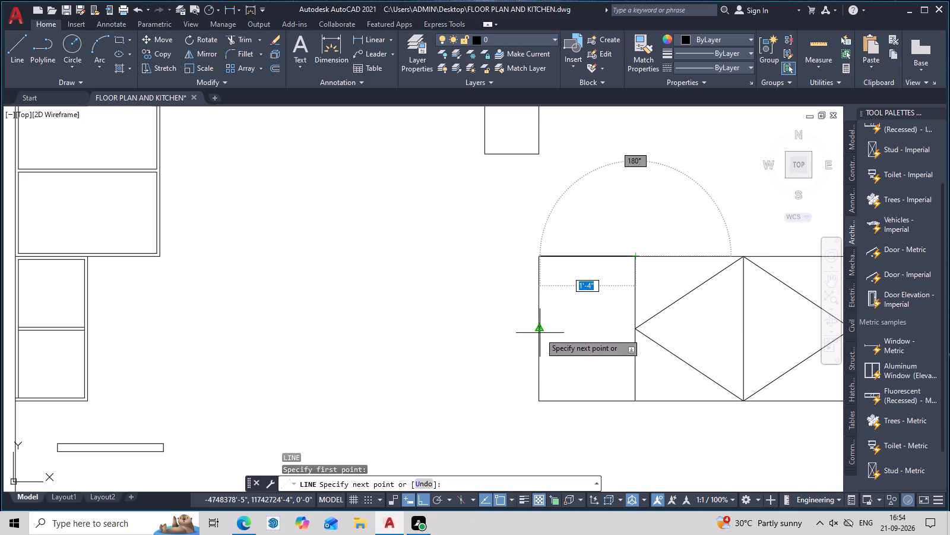
click(540, 333)
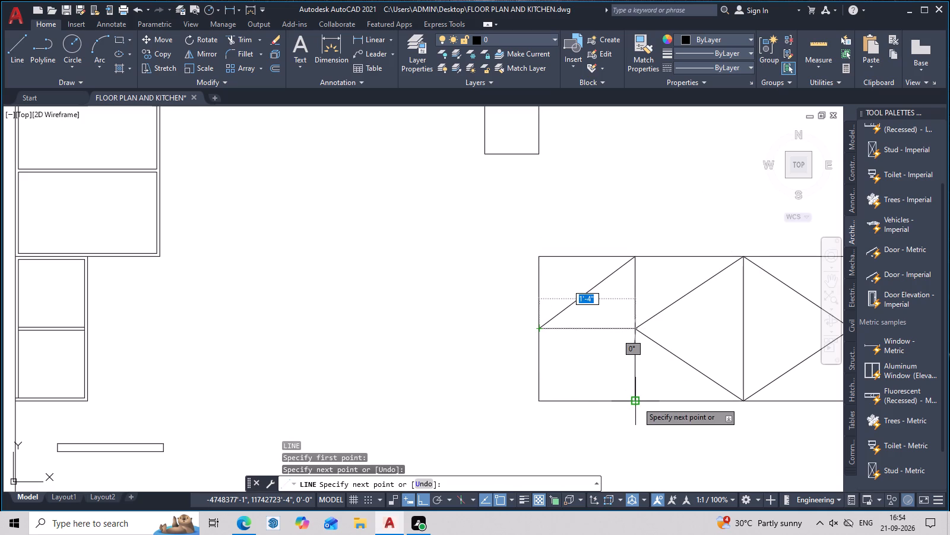
click(637, 402)
key(Escape)
Look over the kitchen elevation from the upper cabinets down to the base cabinet row.
scroll(688, 406, down, 4)
middle_drag(692, 419, 598, 411)
scroll(609, 406, up, 3)
middle_drag(612, 392, 756, 300)
middle_drag(723, 323, 661, 391)
middle_drag(674, 391, 657, 354)
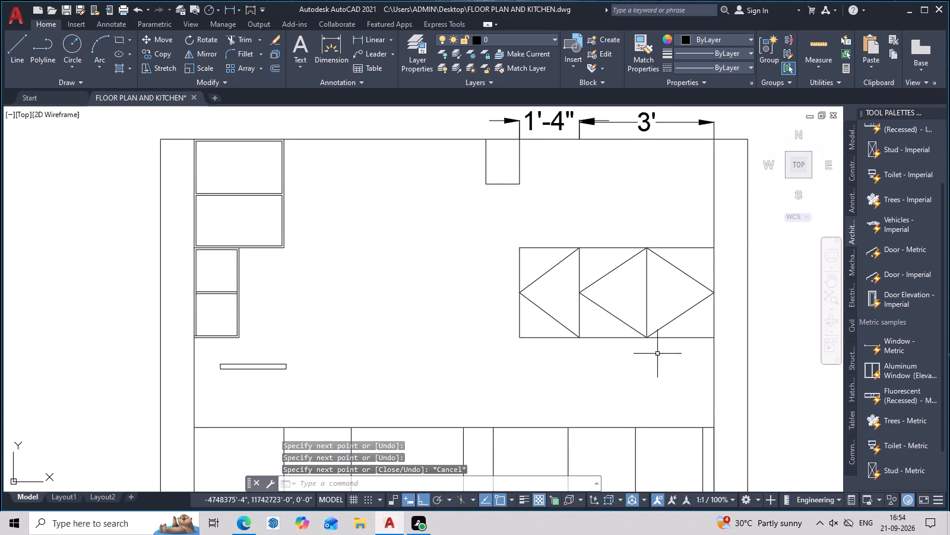
middle_drag(696, 389, 688, 298)
middle_drag(716, 331, 723, 274)
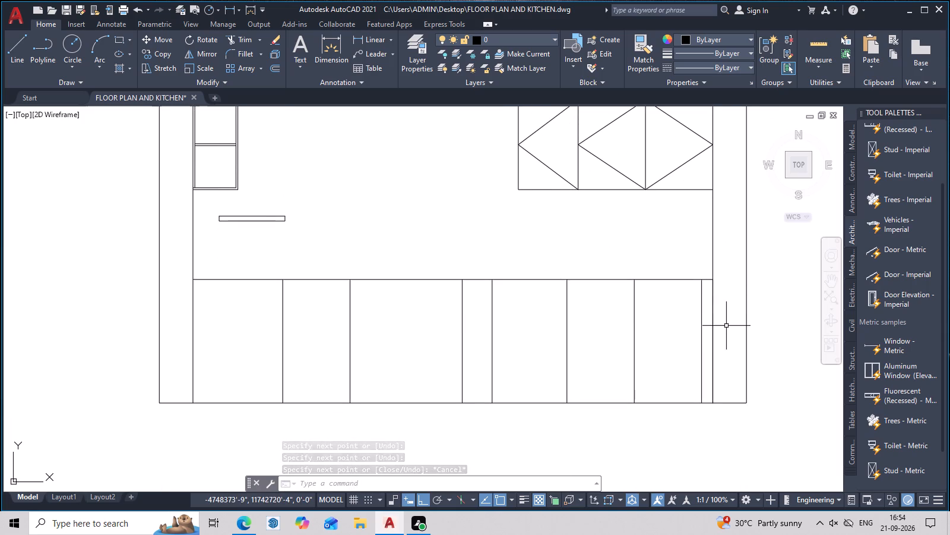
middle_drag(726, 326, 728, 276)
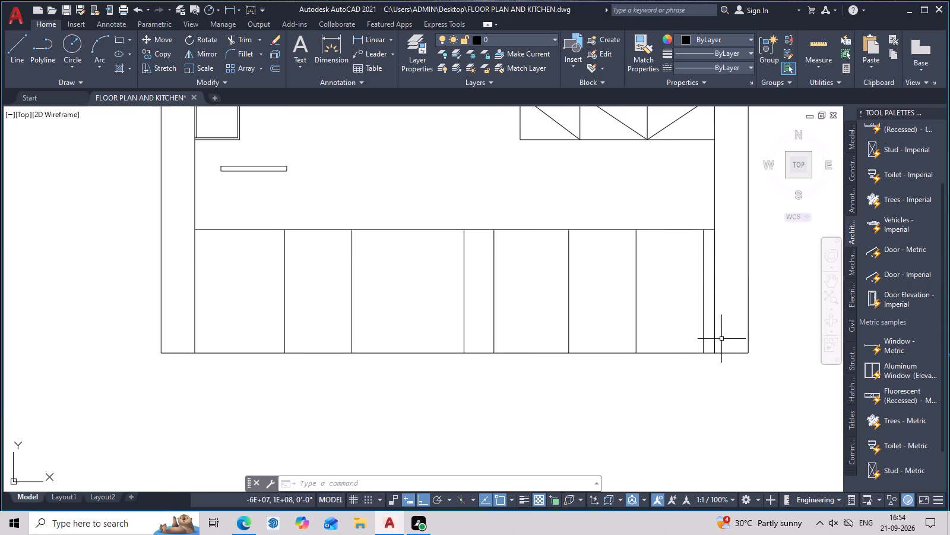
Look over the base cabinet row of the kitchen elevation and the area below it.
middle_drag(718, 339, 730, 298)
scroll(633, 285, down, 2)
middle_drag(632, 285, 647, 326)
scroll(646, 326, up, 1)
middle_drag(645, 325, 653, 416)
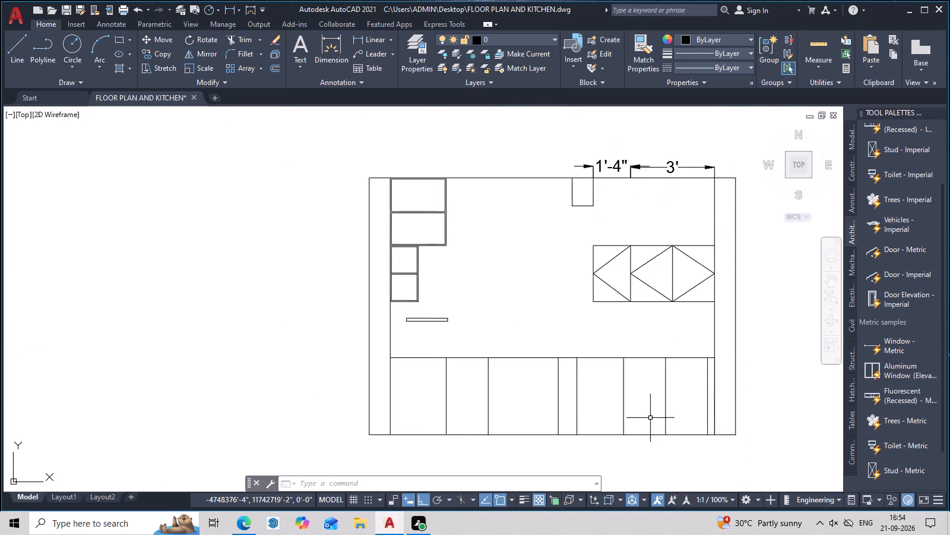
scroll(647, 412, up, 1)
middle_drag(647, 410, 660, 387)
middle_drag(649, 423, 651, 369)
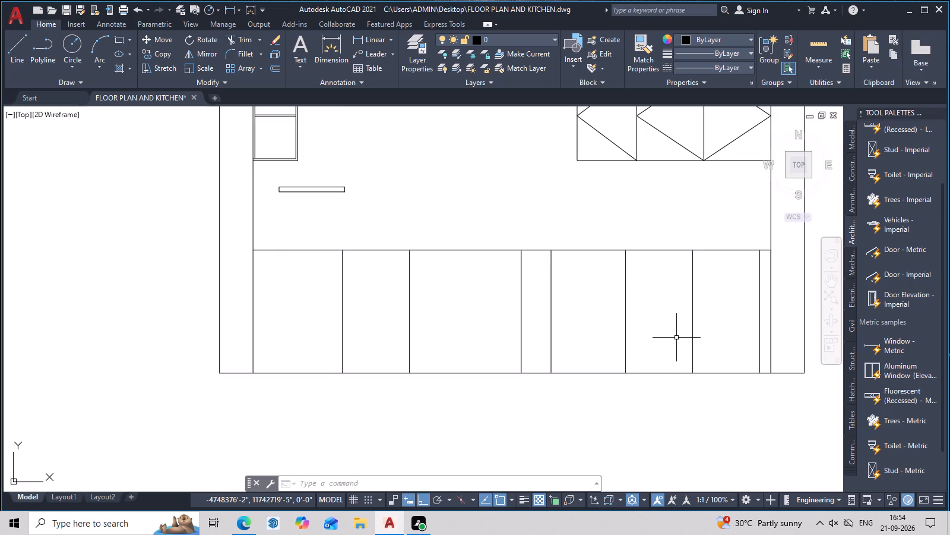
middle_drag(674, 338, 665, 251)
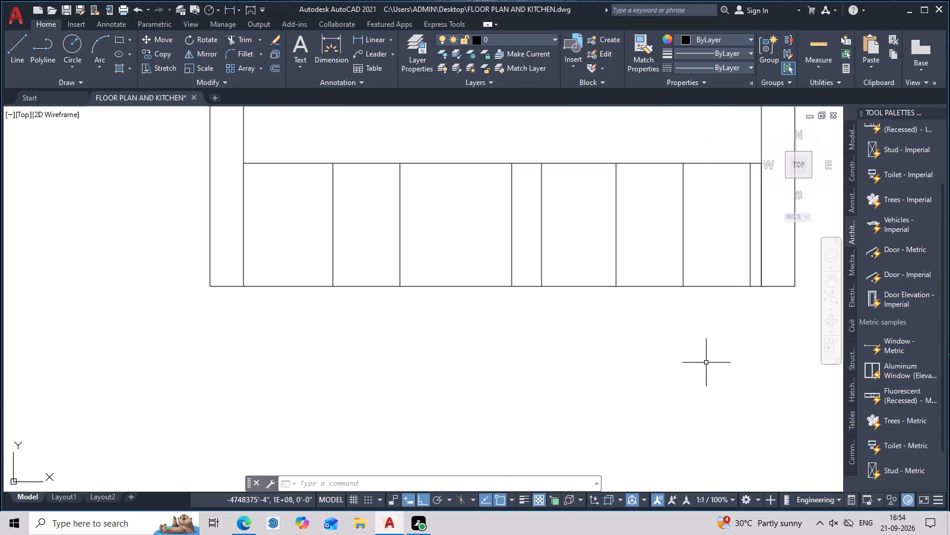
middle_drag(717, 402, 720, 379)
middle_drag(717, 412, 730, 357)
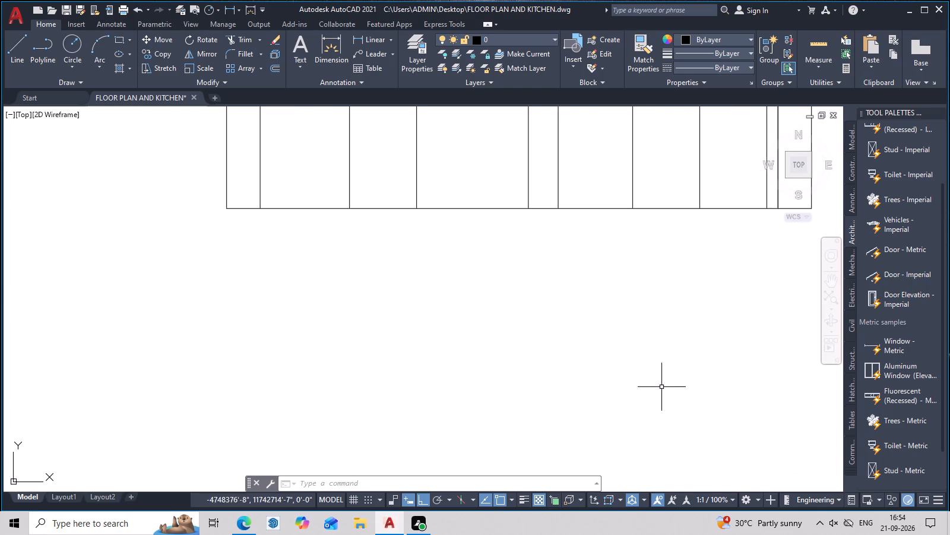
Offset the top and right edges of the leftmost base cabinet 0.5" toward its interior.
middle_drag(442, 358, 645, 454)
scroll(547, 209, up, 2)
middle_drag(543, 202, 570, 339)
middle_drag(570, 373, 580, 341)
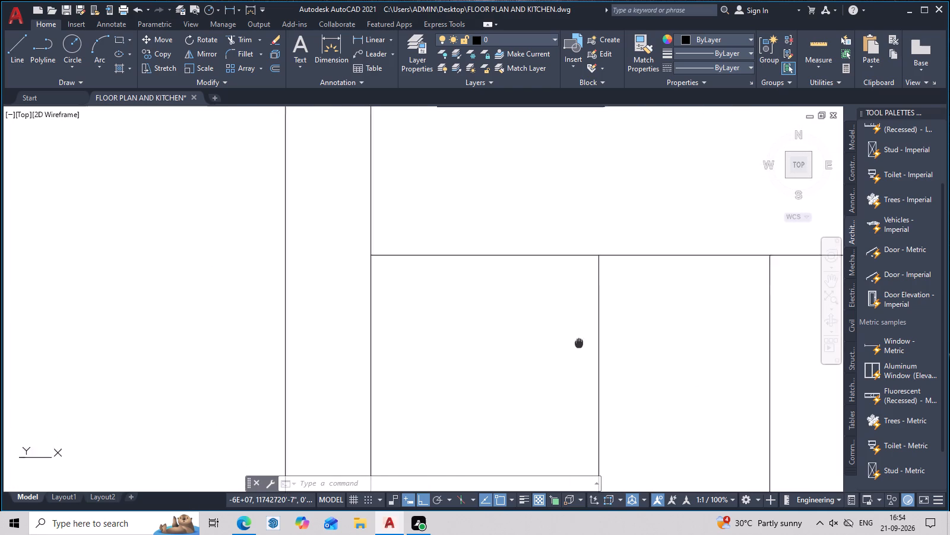
middle_drag(580, 341, 582, 330)
key(Escape)
key(Escape)
text(O)
key(space)
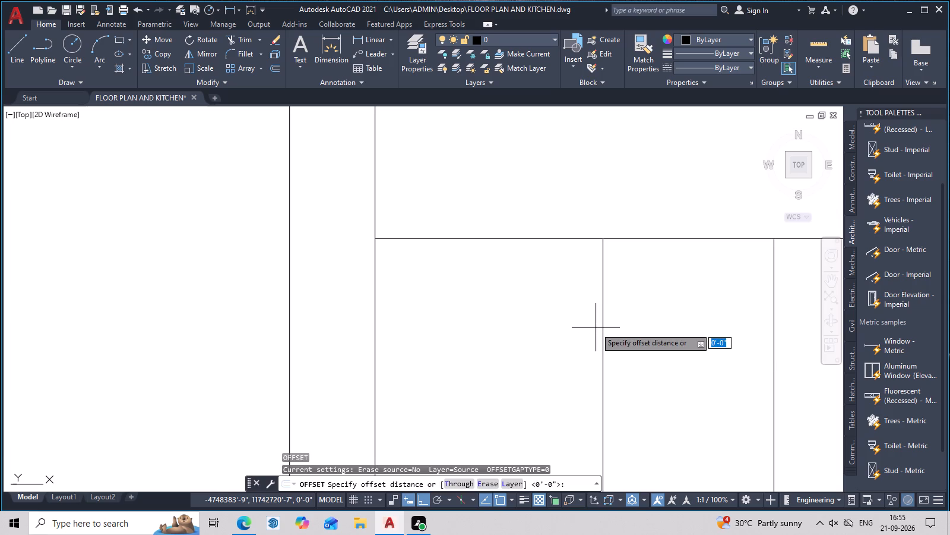
text(.5)
key(space)
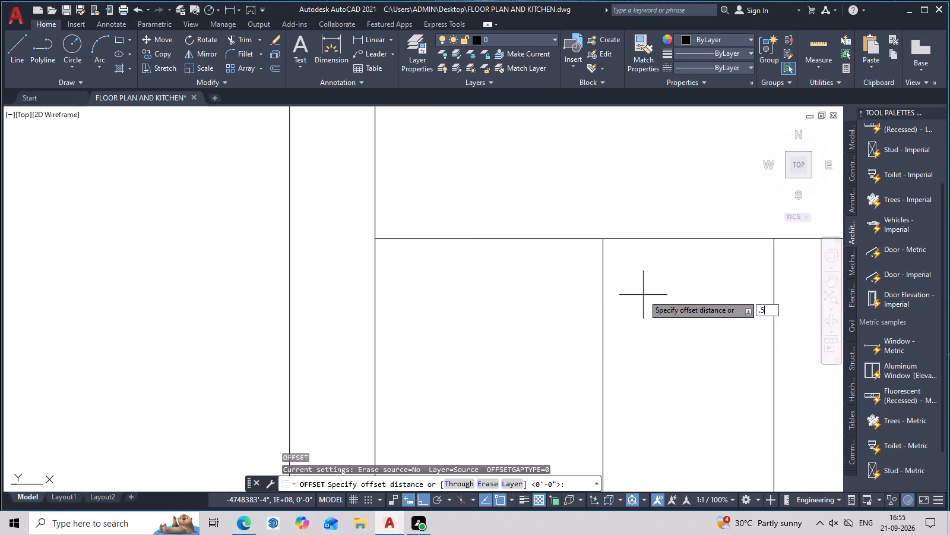
click(488, 238)
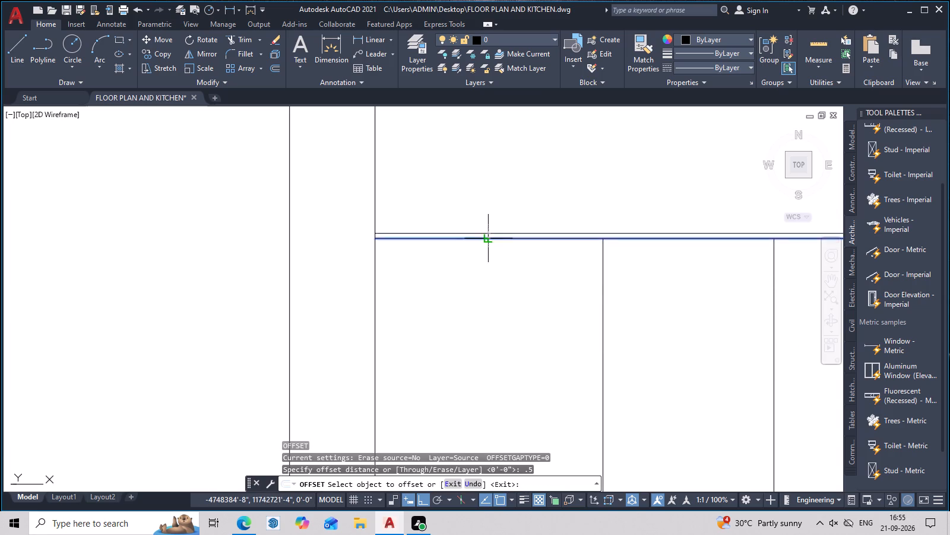
click(495, 265)
click(603, 298)
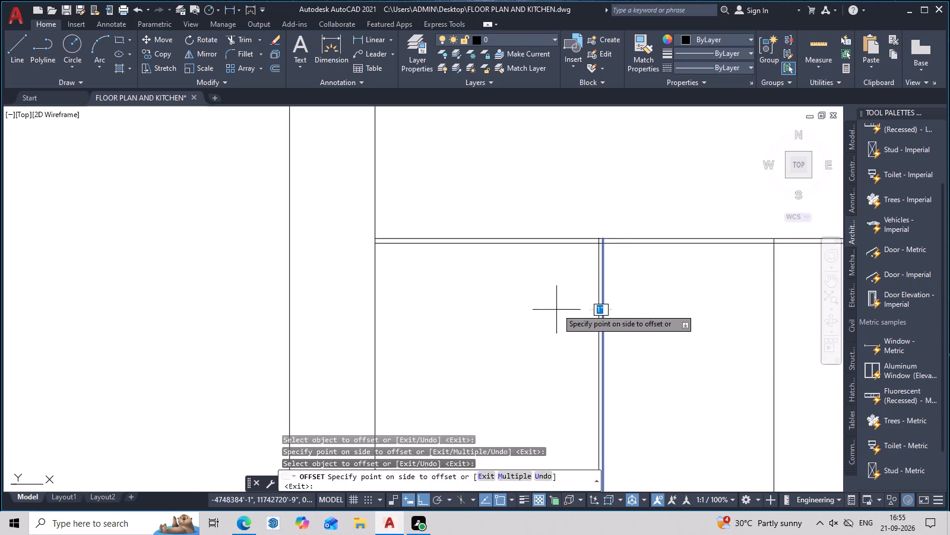
click(556, 310)
Offset the leftmost base cabinet's bottom and left edges inward by the same 0.5" distance.
scroll(582, 313, down, 2)
middle_drag(588, 332, 600, 250)
scroll(575, 298, up, 2)
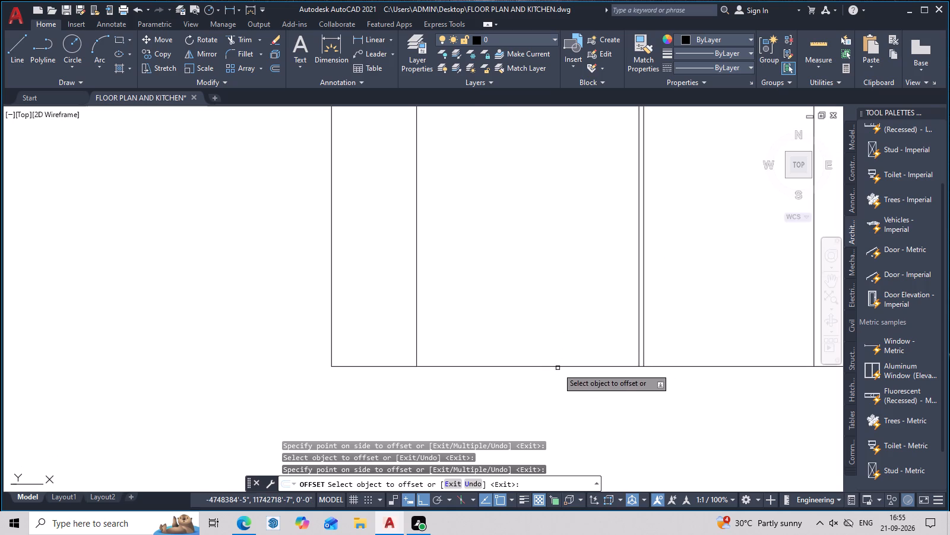
click(559, 366)
click(559, 329)
click(418, 319)
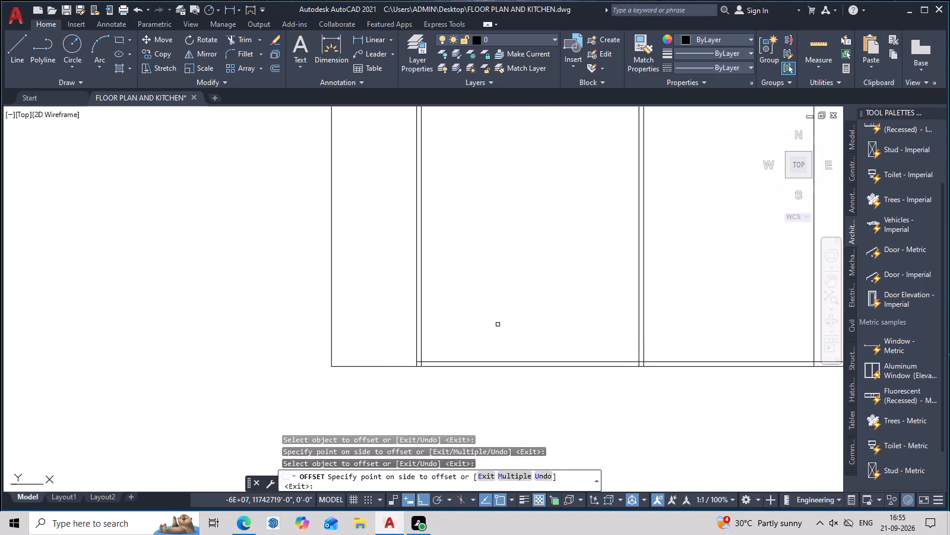
click(498, 325)
scroll(498, 325, down, 3)
middle_drag(500, 326, 498, 354)
scroll(505, 331, up, 2)
middle_drag(506, 327, 505, 360)
key(Escape)
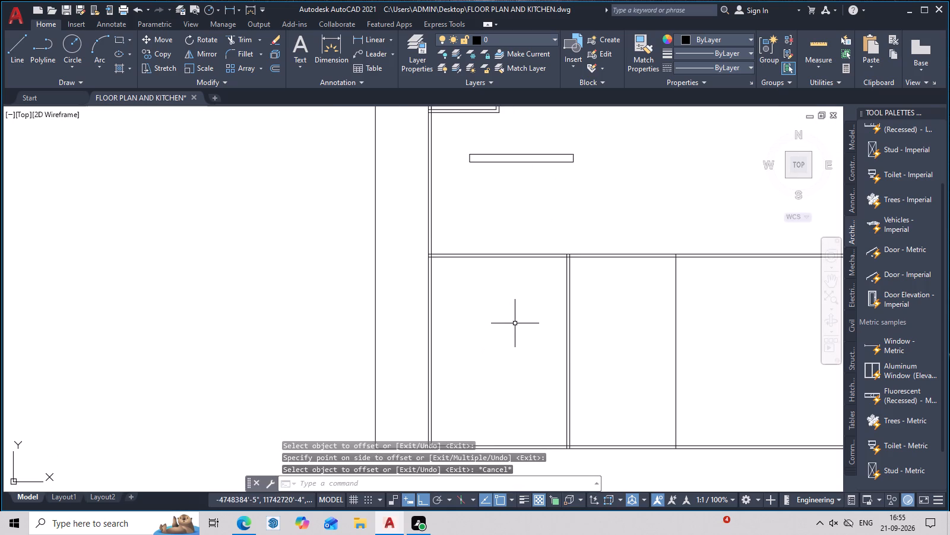
Trim the left offset line above the leftmost base cabinet and the top and bottom offset lines across the second cabinet.
text(TR)
key(space)
scroll(499, 207, up, 2)
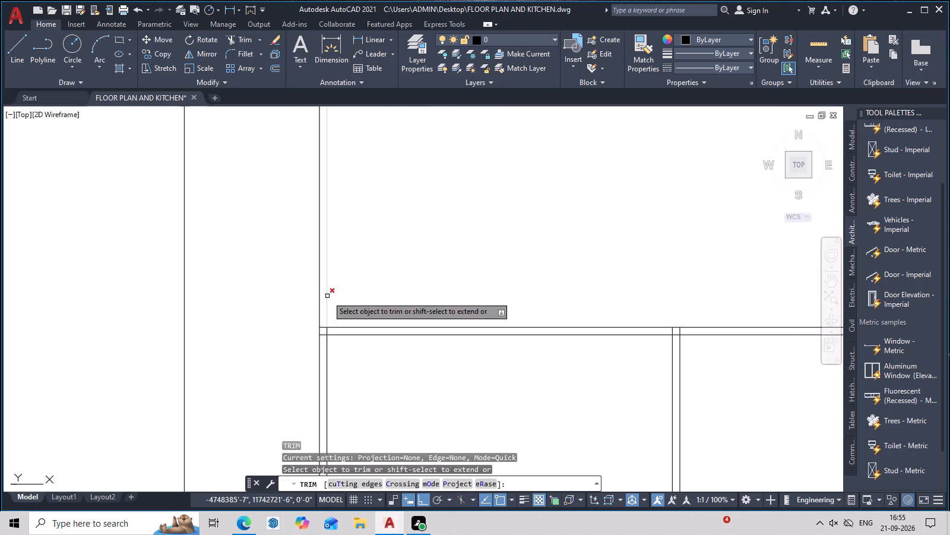
click(327, 297)
middle_drag(615, 335, 398, 296)
click(540, 295)
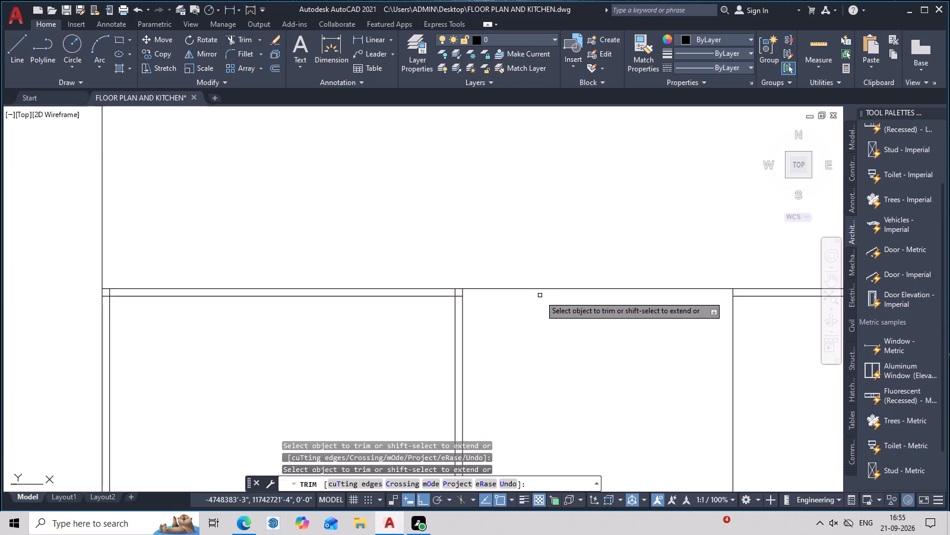
scroll(531, 310, down, 2)
middle_drag(532, 341, 542, 206)
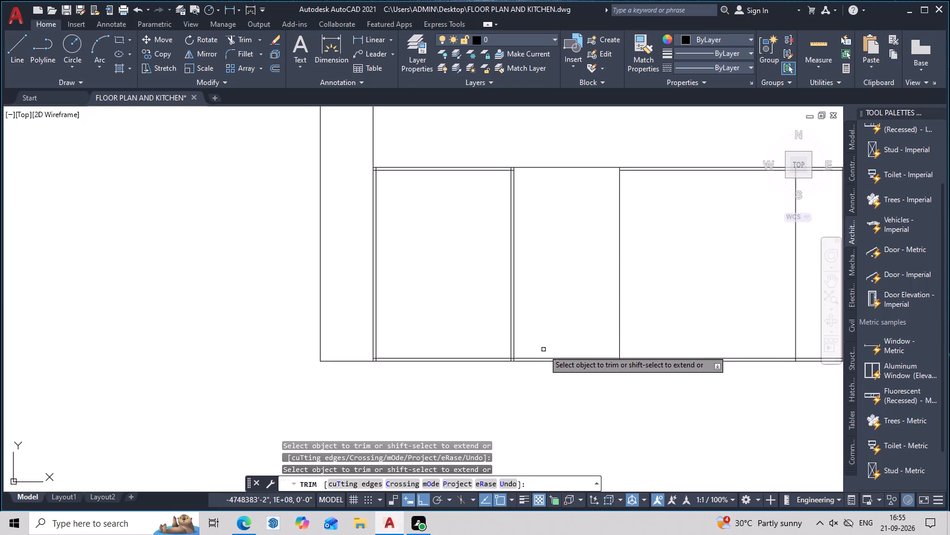
click(541, 358)
right_click(541, 358)
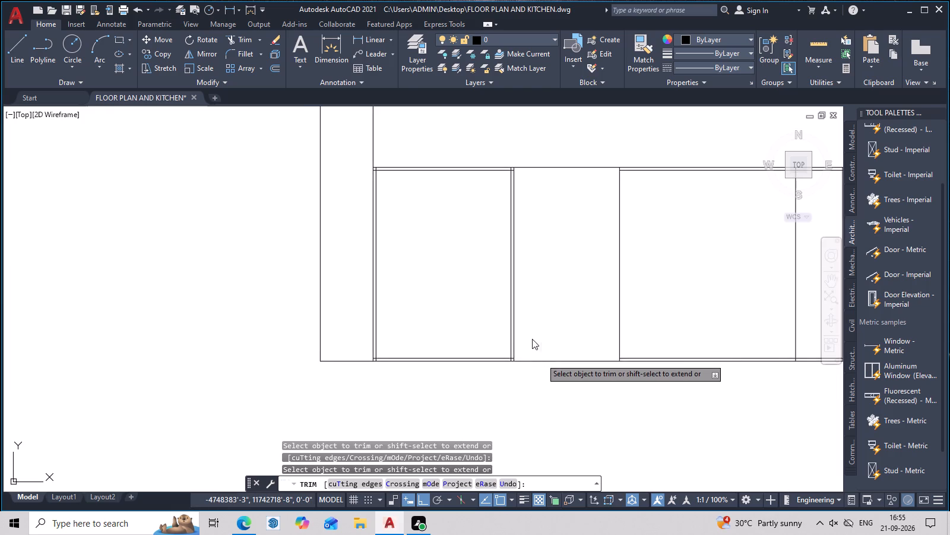
key(Escape)
middle_drag(539, 338, 596, 338)
key(Escape)
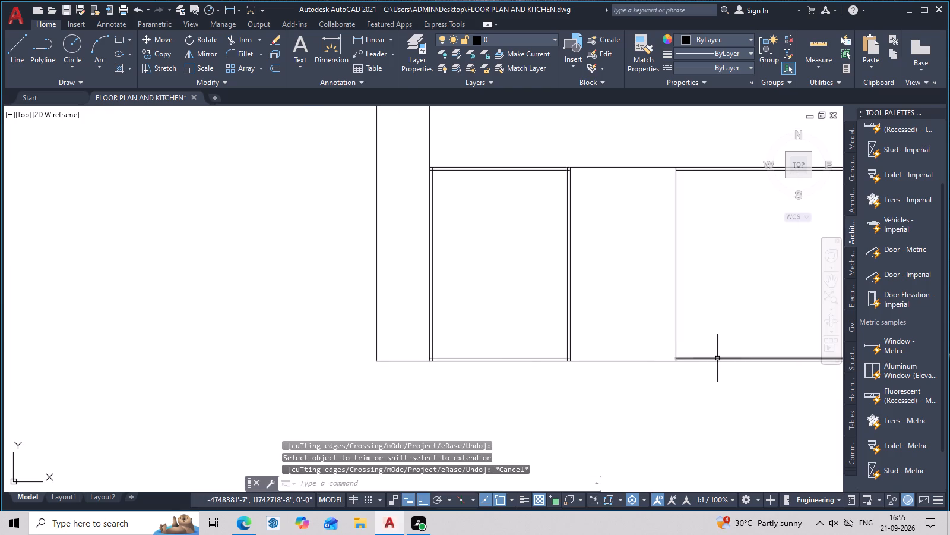
Delete the leftover bottom and top offset lines running through the base cabinets beyond the second one.
click(717, 358)
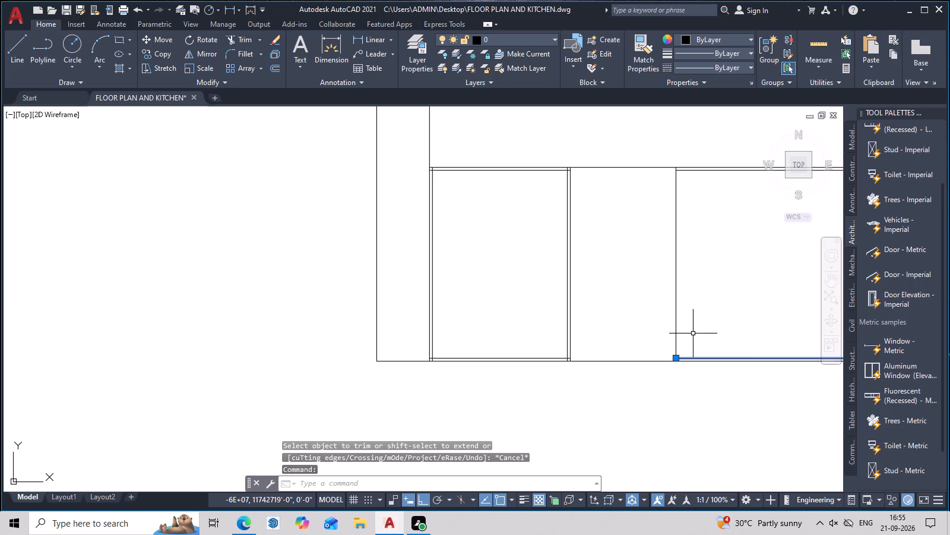
key(Delete)
scroll(698, 310, down, 3)
middle_drag(695, 311, 553, 346)
scroll(572, 325, up, 2)
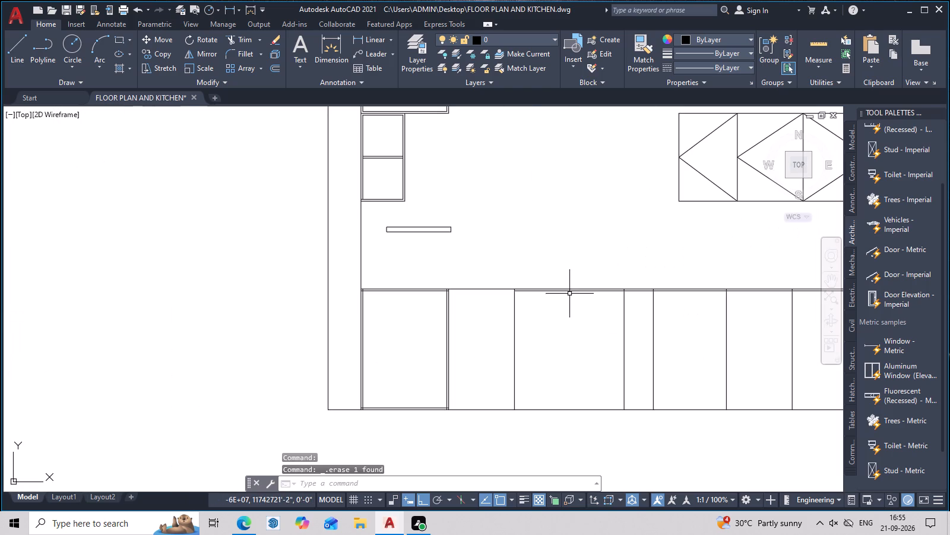
click(570, 291)
key(Delete)
scroll(615, 331, down, 2)
middle_drag(613, 332, 675, 474)
key(Escape)
Draw a horizontal line across the leftmost base cabinet between the midpoints of its inner side edges.
scroll(631, 456, up, 2)
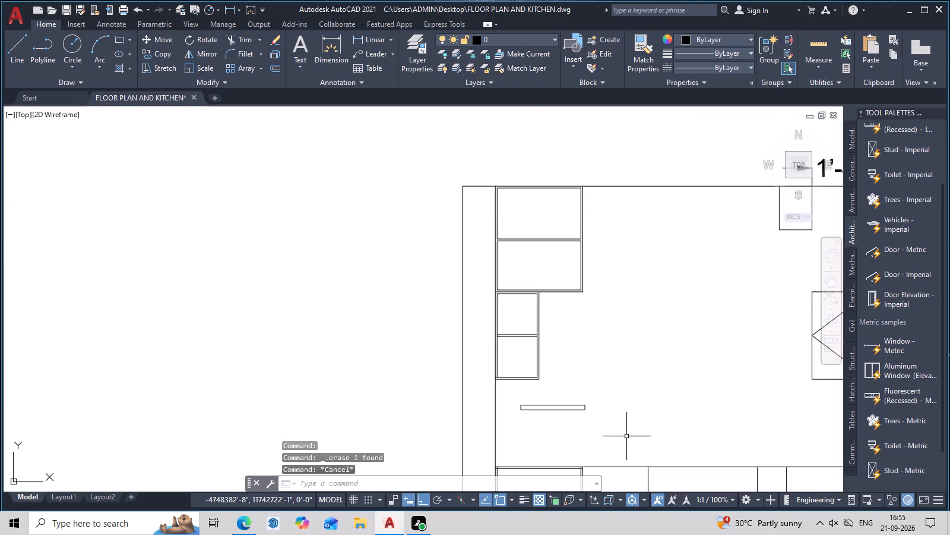
middle_drag(626, 428, 632, 231)
middle_drag(612, 330, 619, 241)
scroll(598, 256, up, 1)
middle_drag(598, 262, 667, 393)
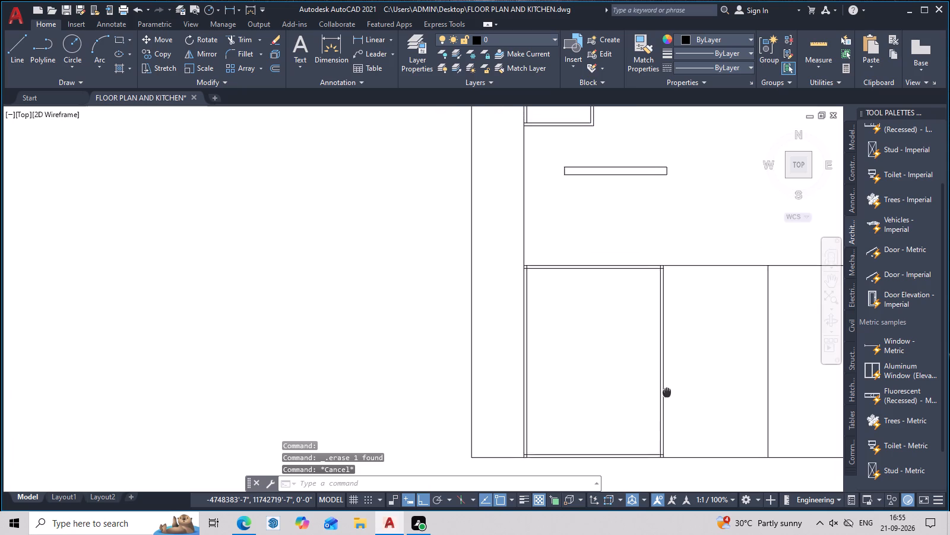
middle_drag(667, 393, 670, 403)
text(L)
key(space)
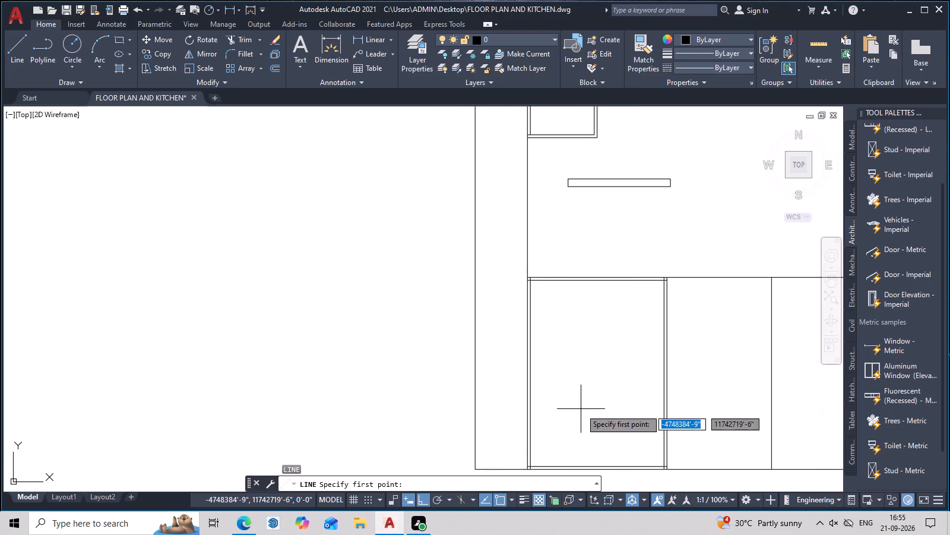
click(531, 374)
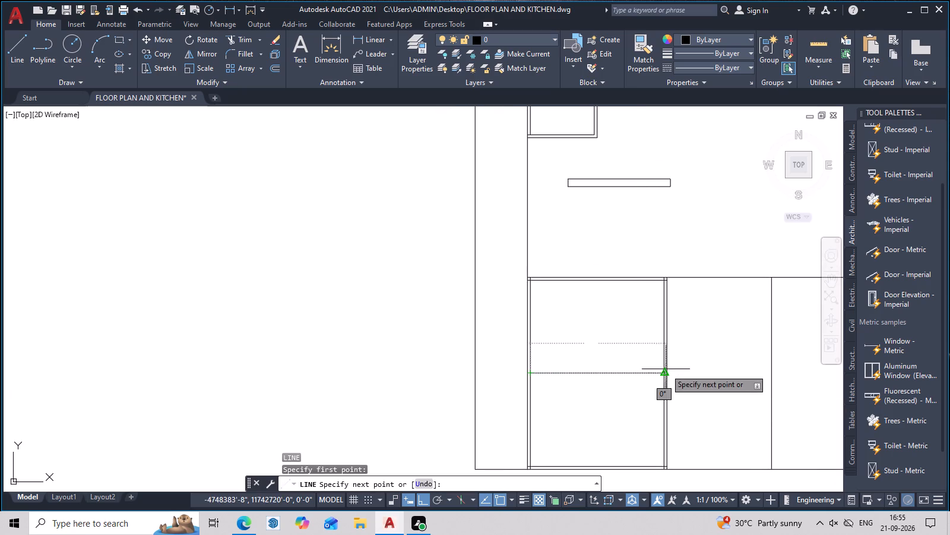
click(665, 369)
key(Escape)
Make a shelf by offsetting the leftmost base cabinet's middle line 0.25" above and below, and delete the original line.
key(o)
key(space)
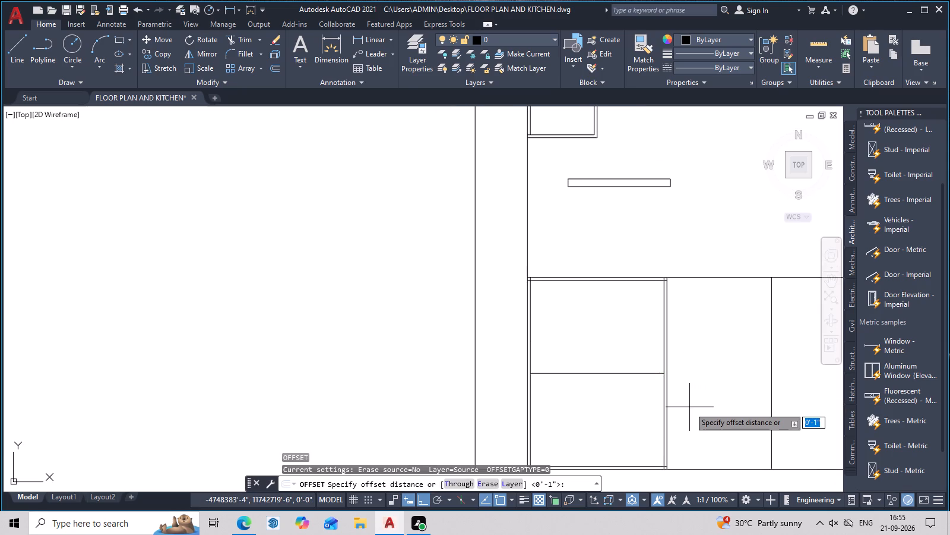
text(.25)
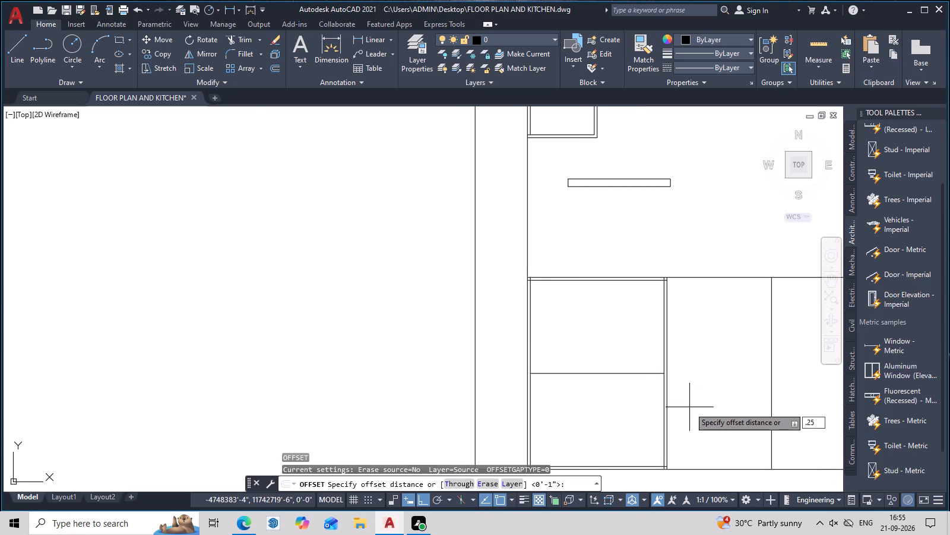
key(space)
scroll(617, 367, up, 2)
click(617, 387)
click(618, 386)
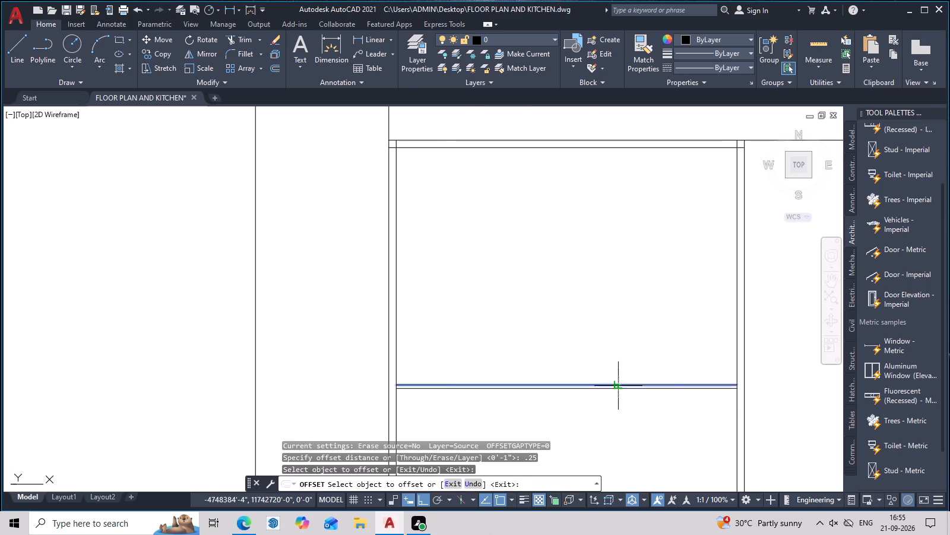
click(622, 363)
scroll(623, 383, up, 2)
click(623, 390)
click(624, 421)
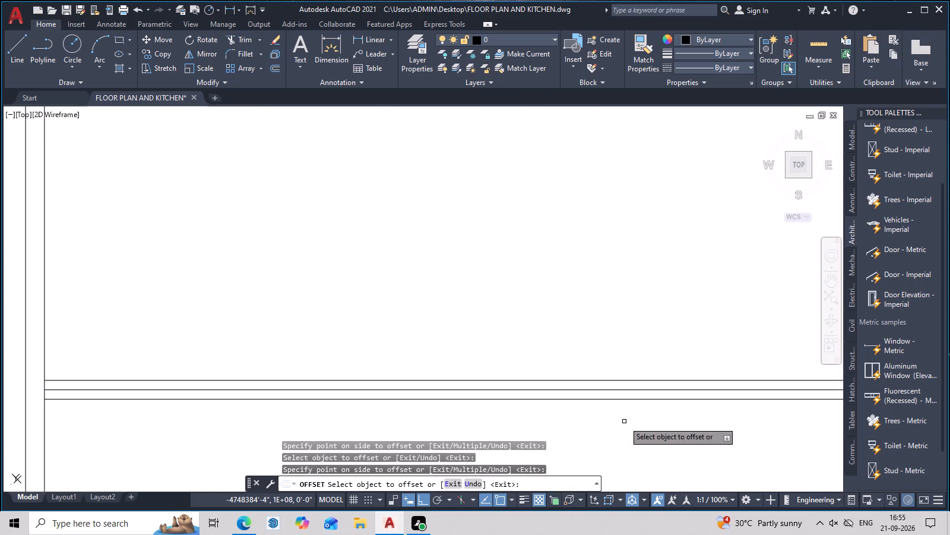
click(624, 421)
key(space)
click(637, 391)
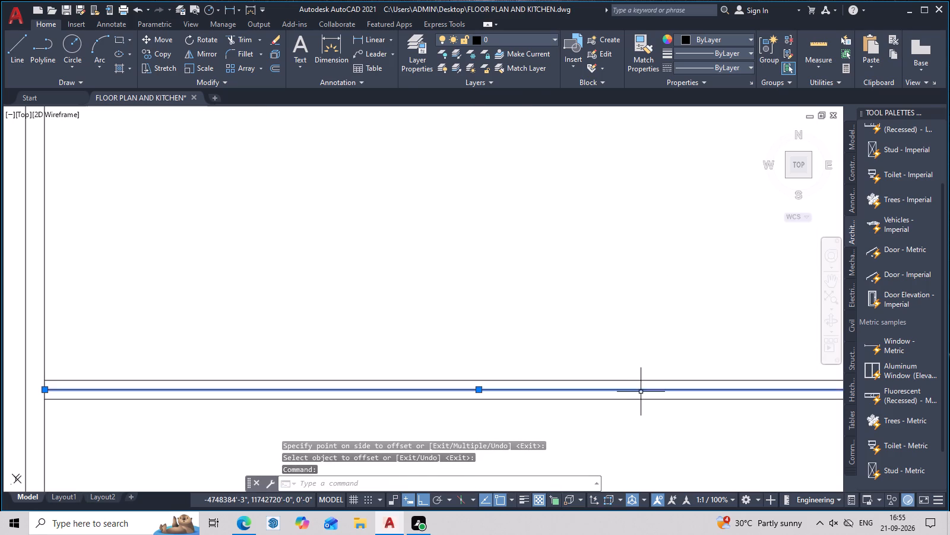
key(Delete)
Look over the whole kitchen elevation and examine the leftmost base cabinet with its shelf.
scroll(641, 392, down, 6)
middle_drag(644, 381, 699, 386)
scroll(699, 386, up, 1)
middle_drag(699, 386, 650, 311)
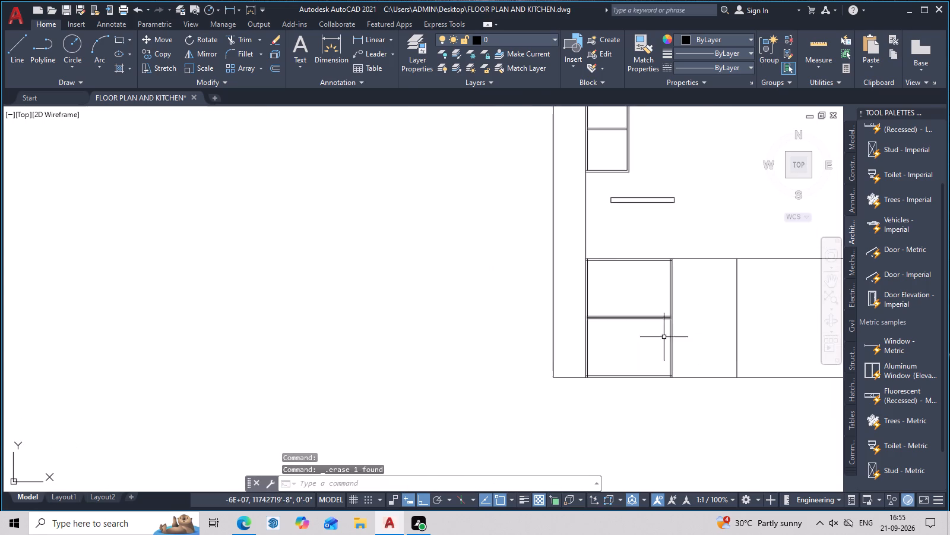
middle_drag(671, 348, 644, 364)
middle_drag(646, 364, 632, 306)
middle_drag(679, 329, 654, 330)
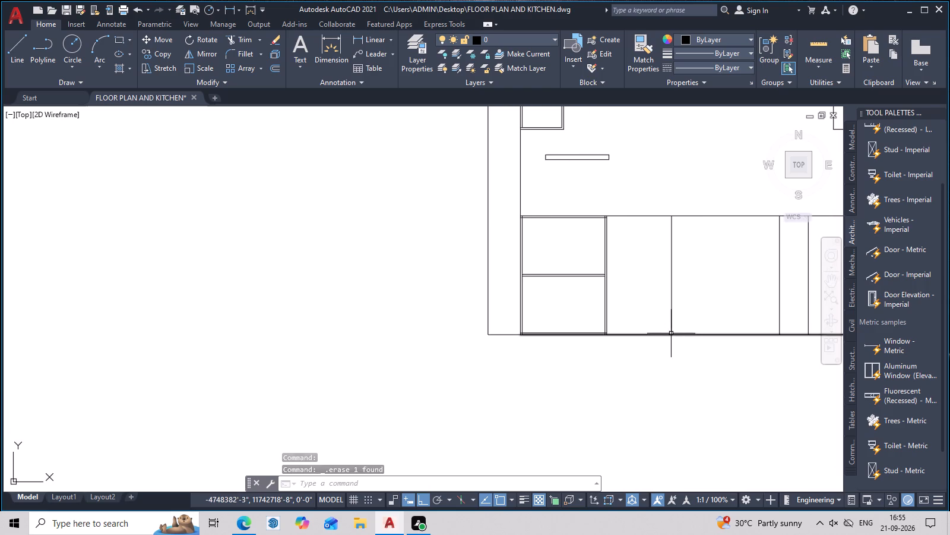
middle_drag(673, 333, 544, 325)
middle_drag(685, 343, 567, 343)
scroll(640, 341, down, 1)
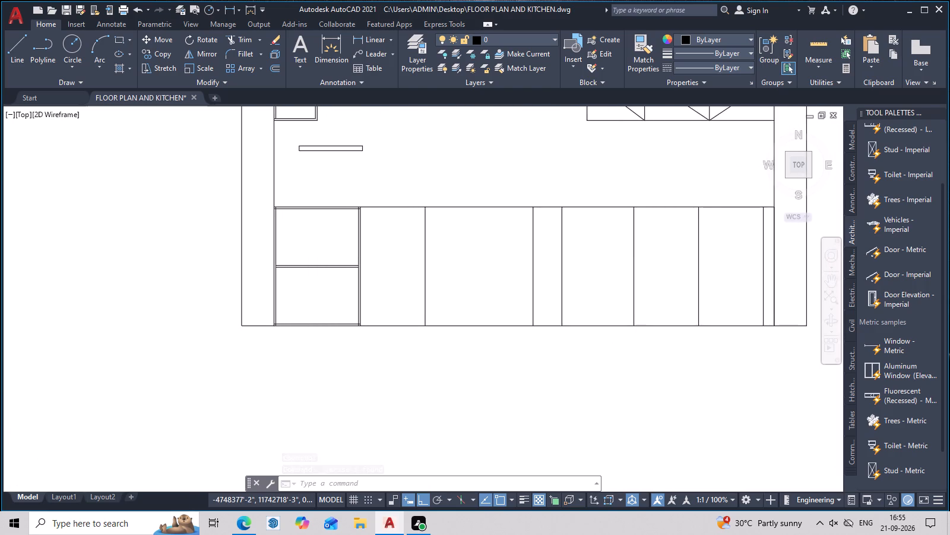
scroll(640, 341, down, 1)
middle_drag(656, 342, 582, 342)
middle_drag(578, 338, 562, 336)
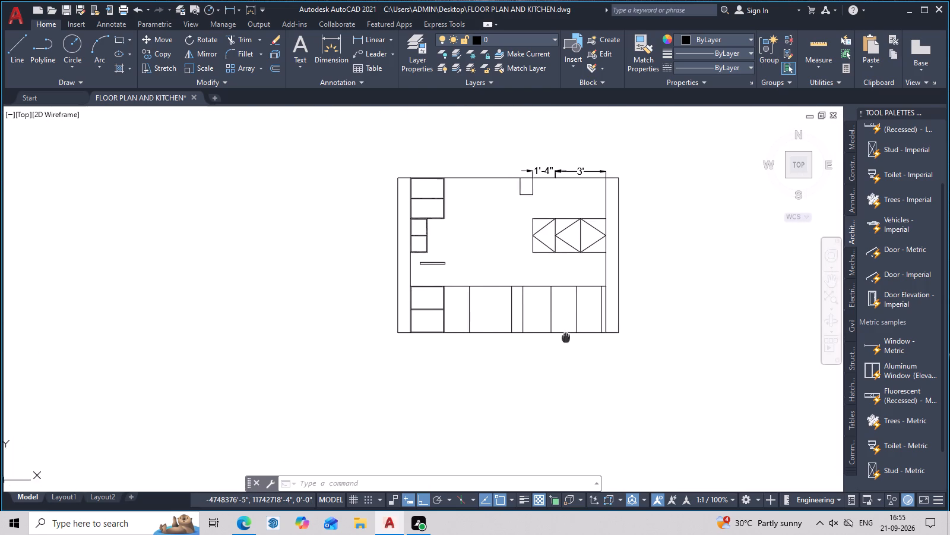
middle_drag(562, 336, 558, 336)
scroll(568, 333, down, 1)
middle_drag(568, 333, 572, 361)
scroll(483, 301, up, 2)
middle_drag(563, 367, 559, 332)
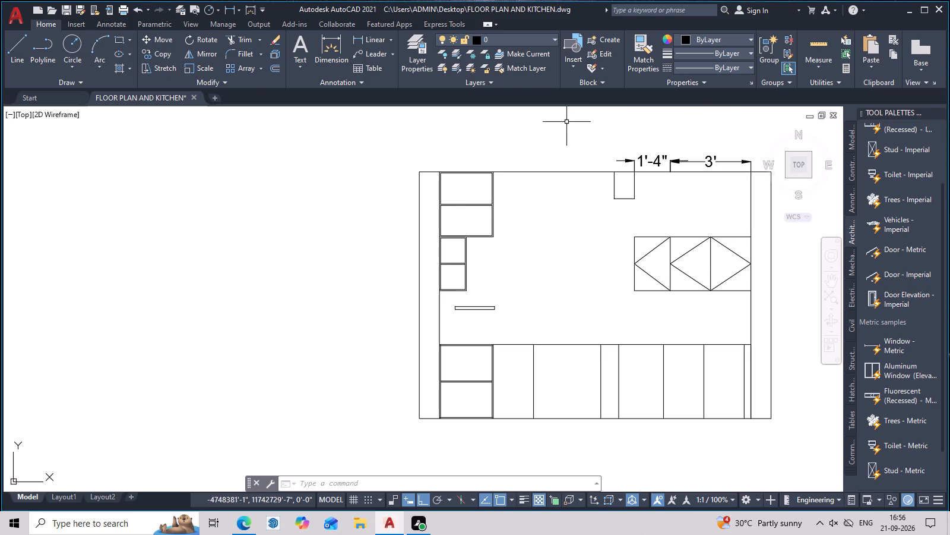
middle_drag(550, 326, 549, 277)
scroll(464, 358, up, 2)
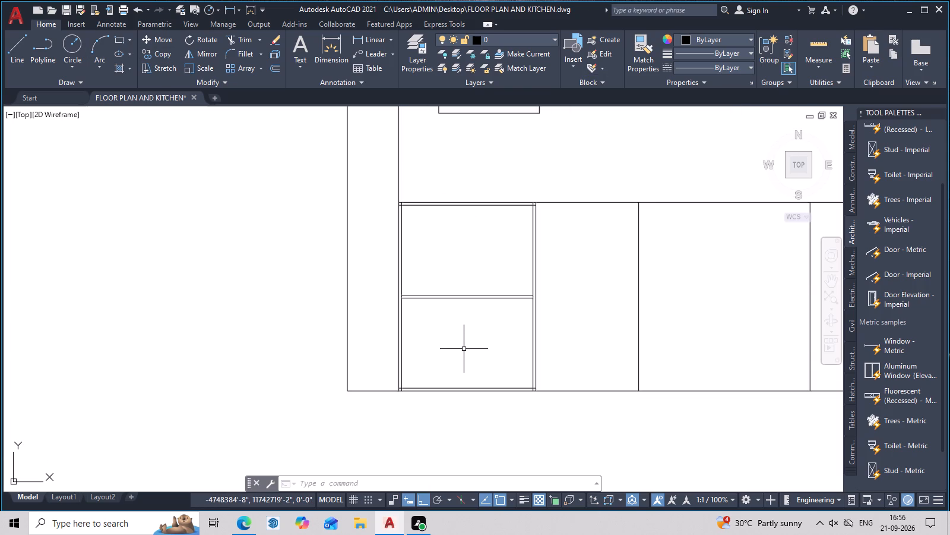
middle_drag(490, 353, 505, 434)
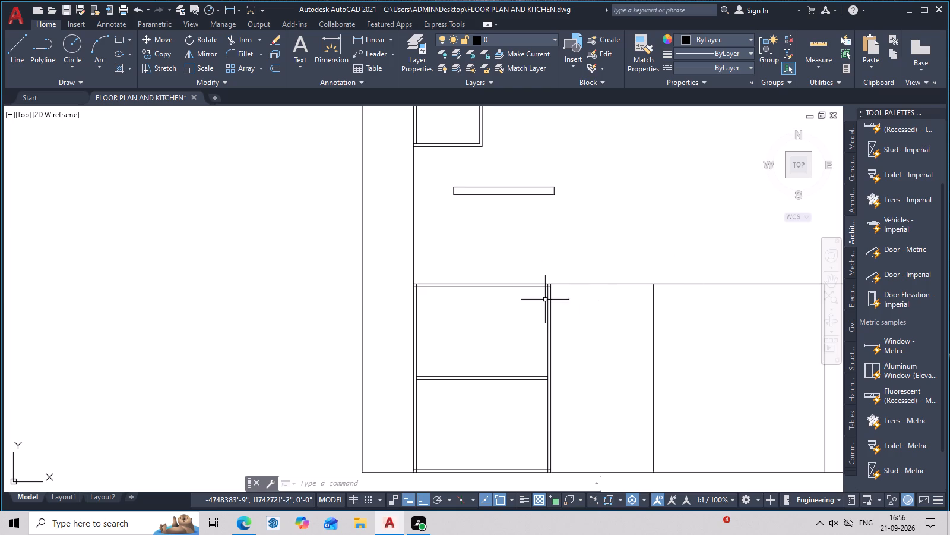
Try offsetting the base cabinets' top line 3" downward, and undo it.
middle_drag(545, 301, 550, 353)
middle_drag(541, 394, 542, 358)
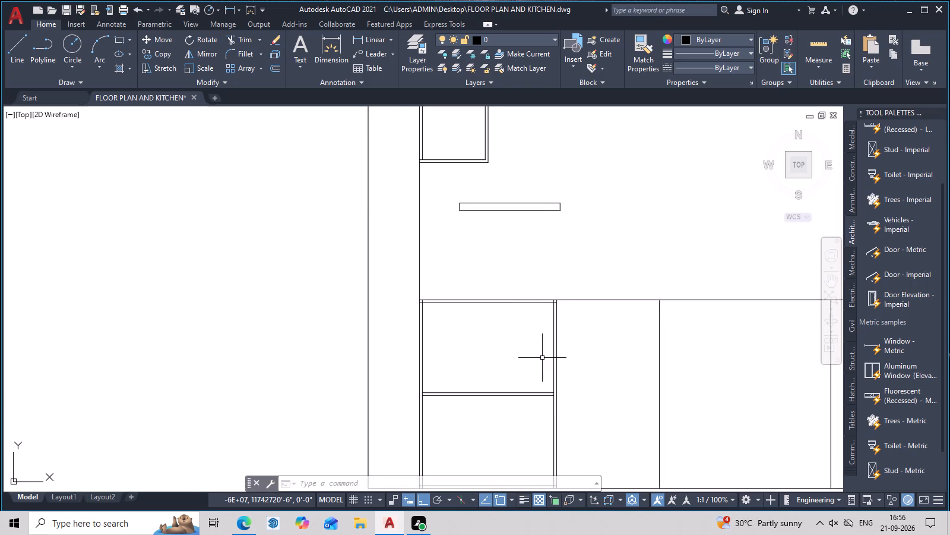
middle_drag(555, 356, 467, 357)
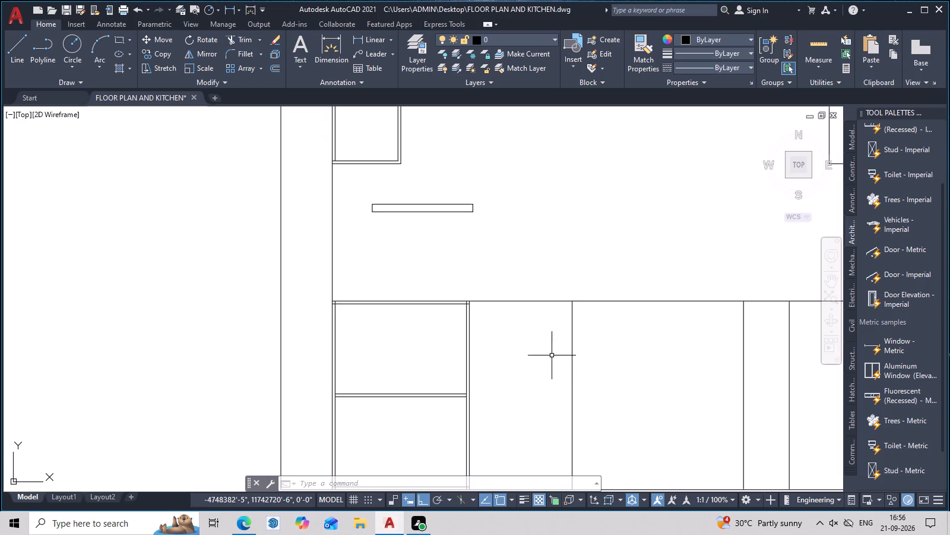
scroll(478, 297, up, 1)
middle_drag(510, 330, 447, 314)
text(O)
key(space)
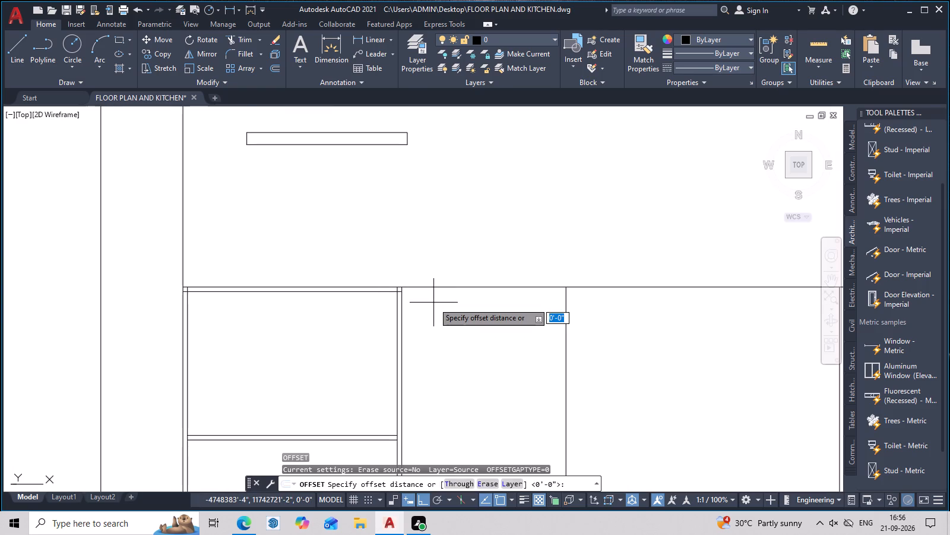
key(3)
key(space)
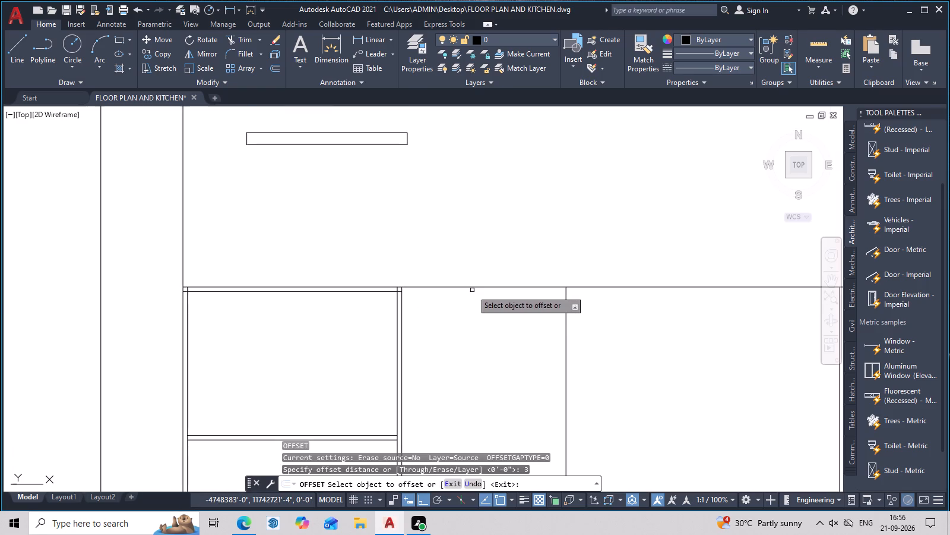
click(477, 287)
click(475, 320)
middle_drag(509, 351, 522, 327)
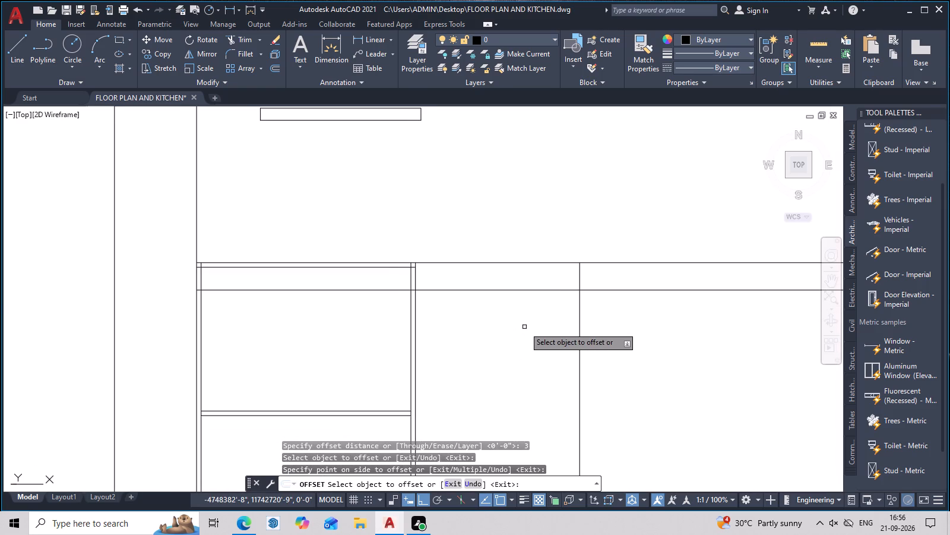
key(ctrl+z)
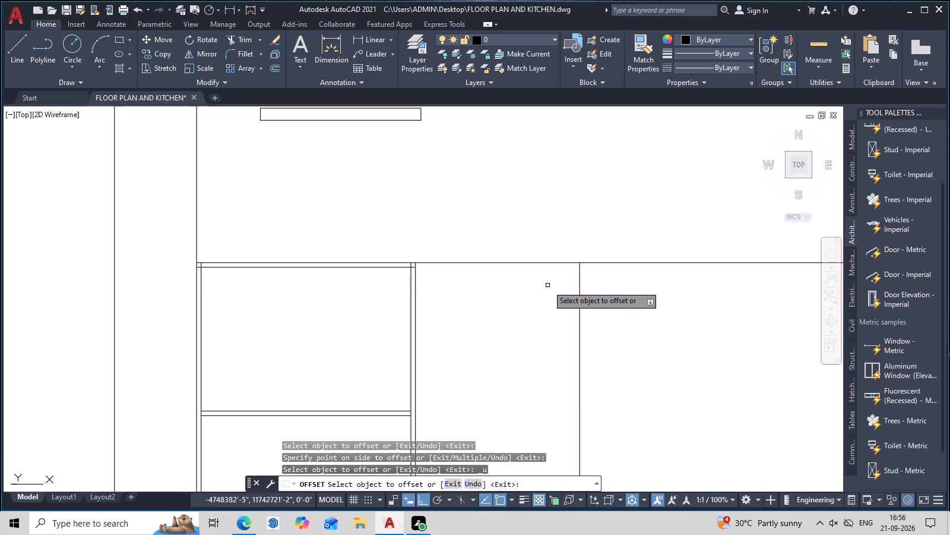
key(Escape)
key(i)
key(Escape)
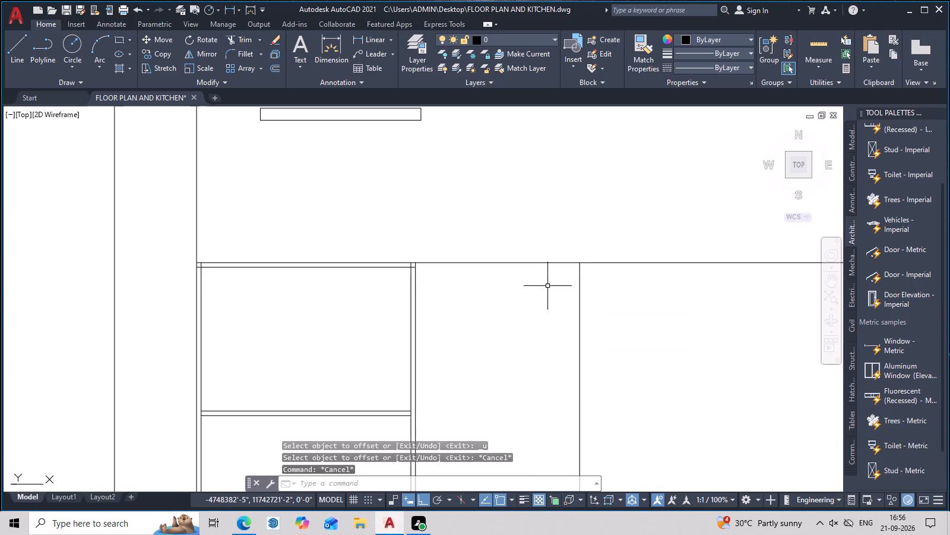
Offset the base cabinets' top line 2" downward.
text(O 2)
key(space)
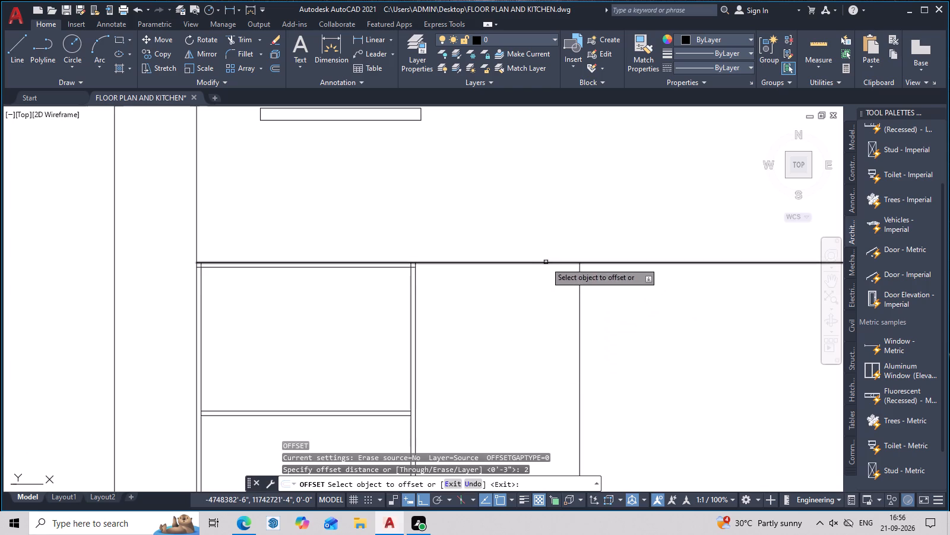
click(547, 262)
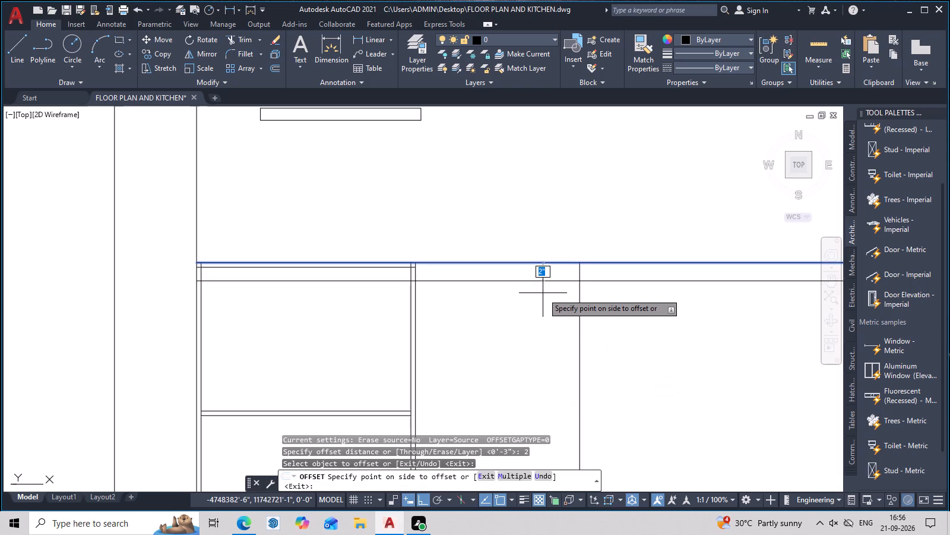
click(543, 293)
middle_drag(546, 314, 542, 341)
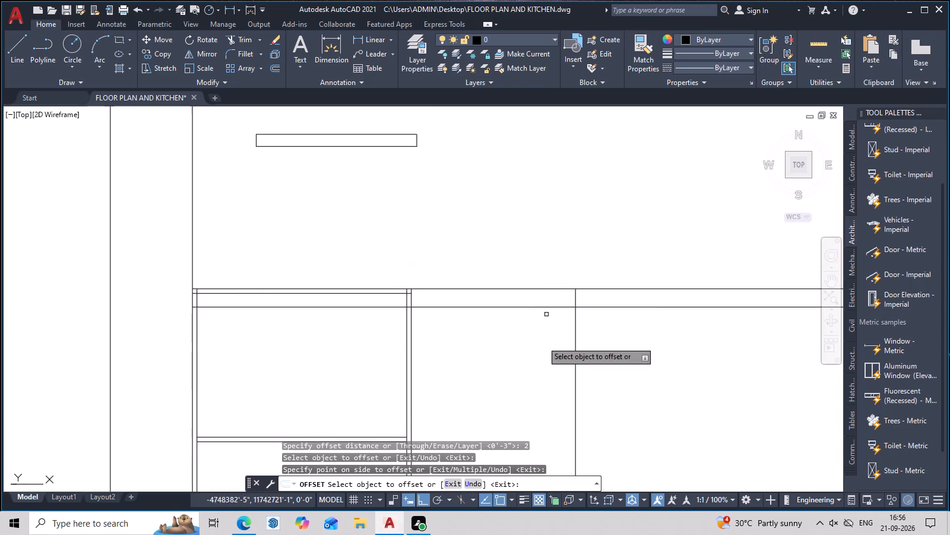
key(Escape)
Trim away the 2" offset line across the leftmost base cabinet, including the pieces inside its two side frames.
text(T)
key(space)
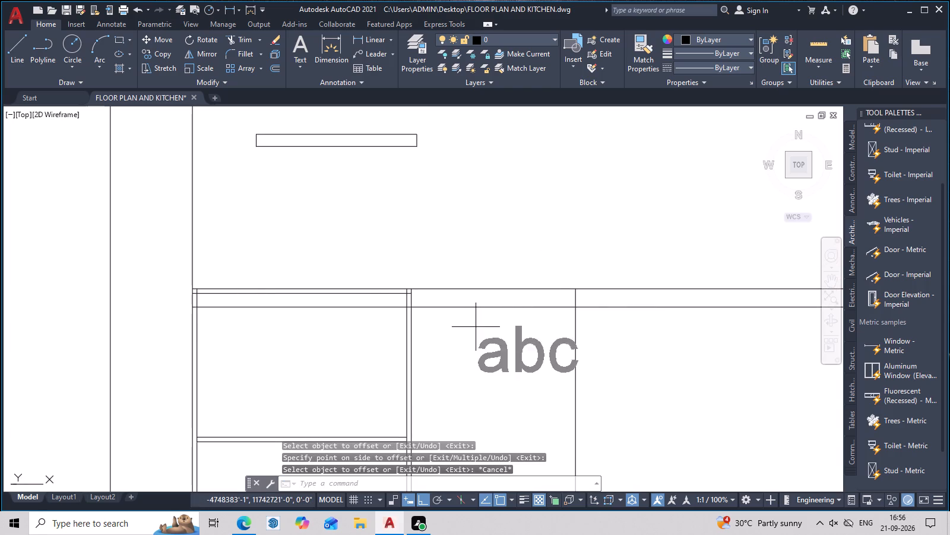
key(Escape)
text(TR)
key(space)
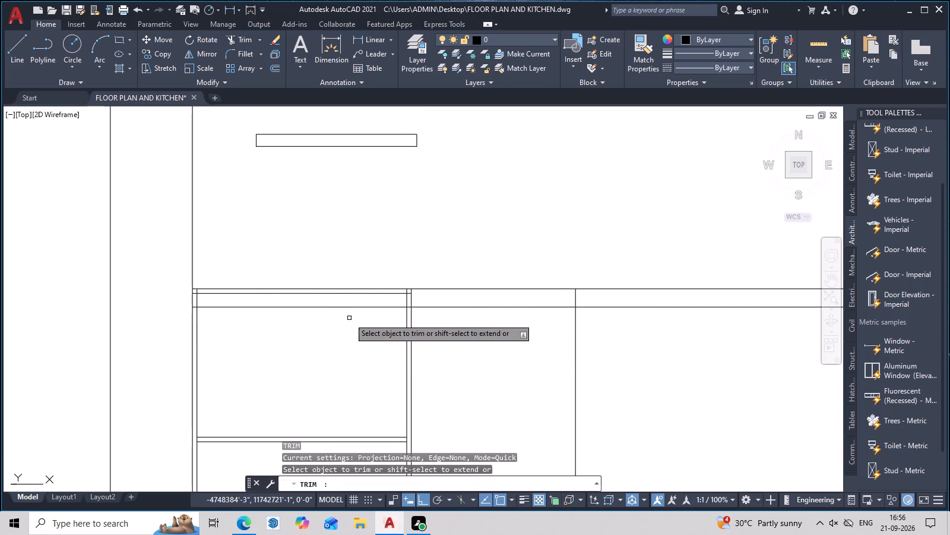
click(363, 307)
scroll(408, 308, up, 2)
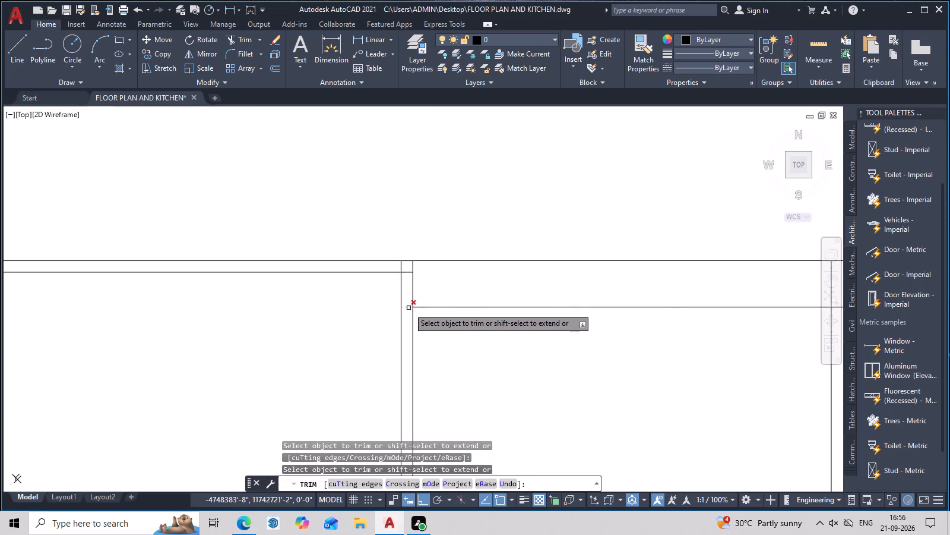
click(408, 308)
scroll(458, 363, down, 2)
middle_drag(563, 410, 639, 409)
scroll(309, 343, up, 2)
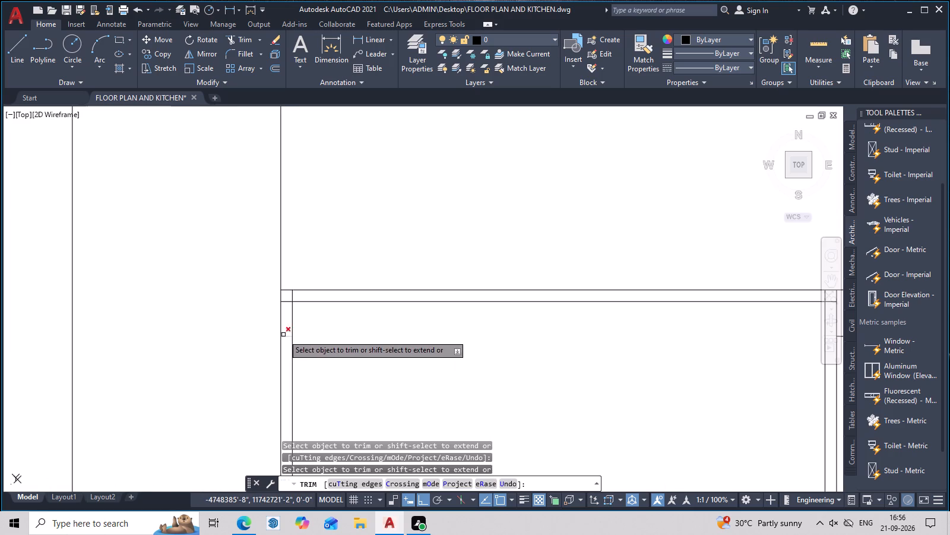
click(286, 335)
key(Escape)
scroll(445, 369, down, 4)
middle_drag(500, 373, 419, 382)
middle_drag(612, 406, 511, 406)
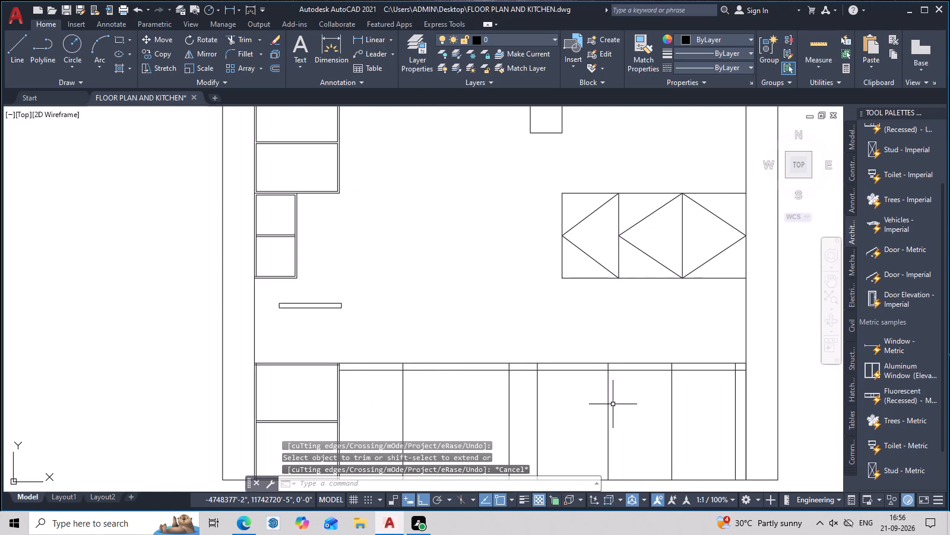
key(Escape)
key(Escape)
key(Escape)
key(Escape)
key(Escape)
key(Escape)
key(Escape)
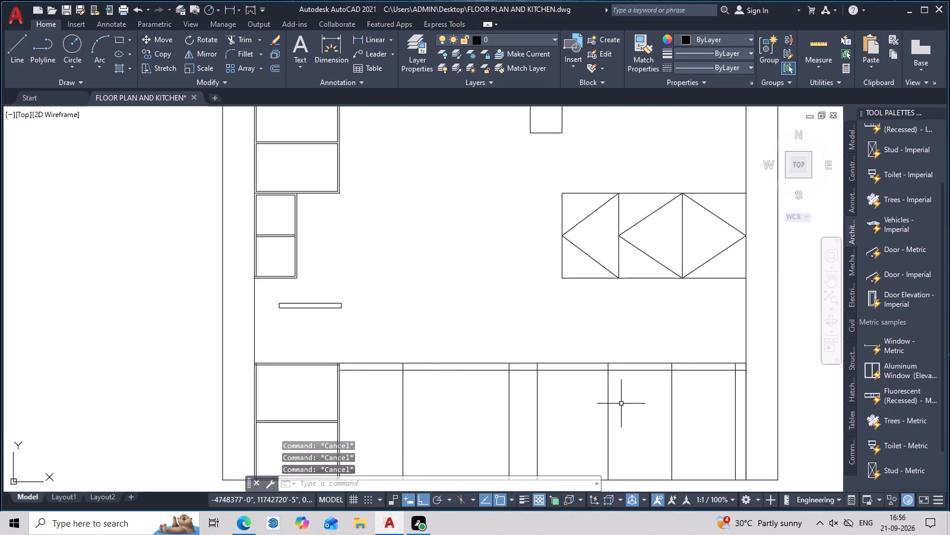
Set the Standard text style's height to 4" and make the style current.
text(STY)
key(space)
drag(558, 257, 469, 254)
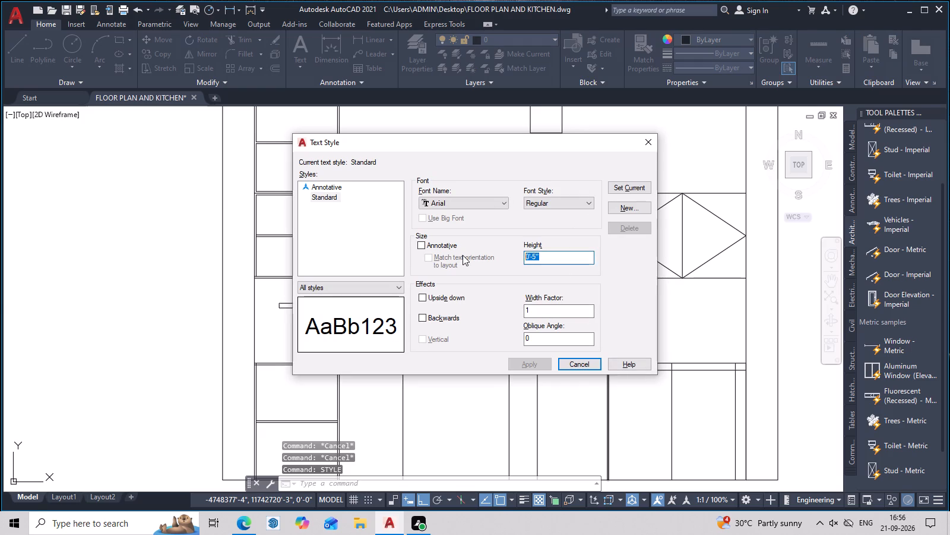
key(BackSpace)
key(4)
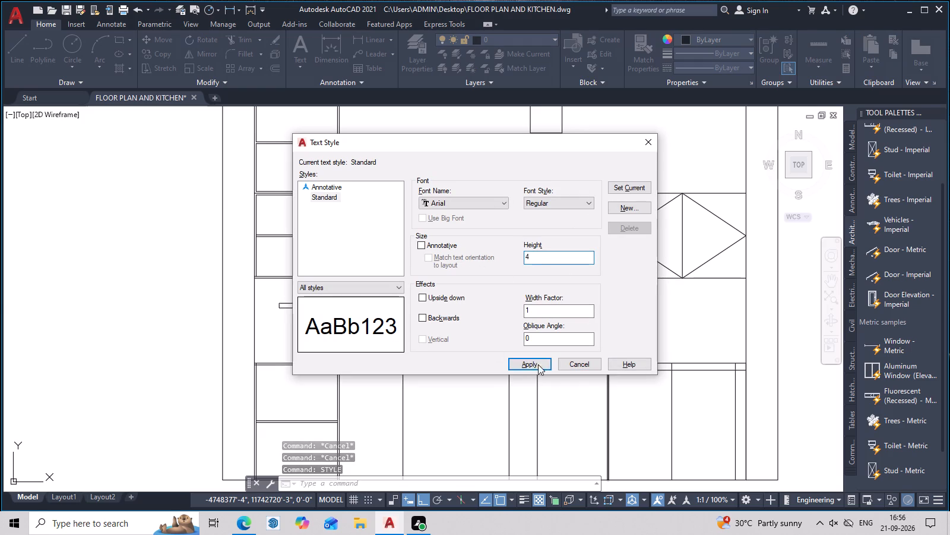
click(532, 365)
click(629, 181)
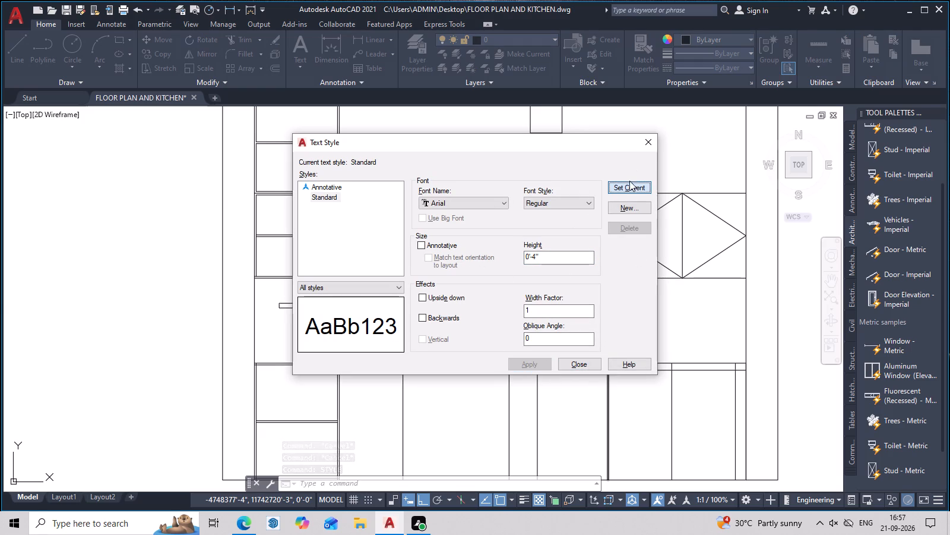
click(648, 144)
Examine the base cabinet row and the joint between the leftmost cabinet's top and the adjoining 2" offset line.
middle_drag(604, 312, 584, 324)
middle_drag(573, 347, 591, 294)
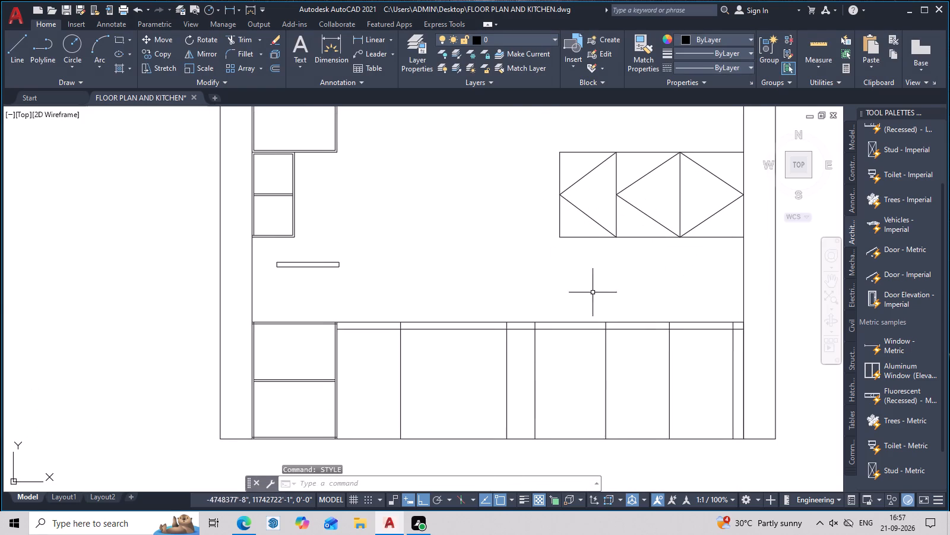
key(Escape)
middle_drag(592, 371, 604, 317)
middle_drag(612, 322, 627, 316)
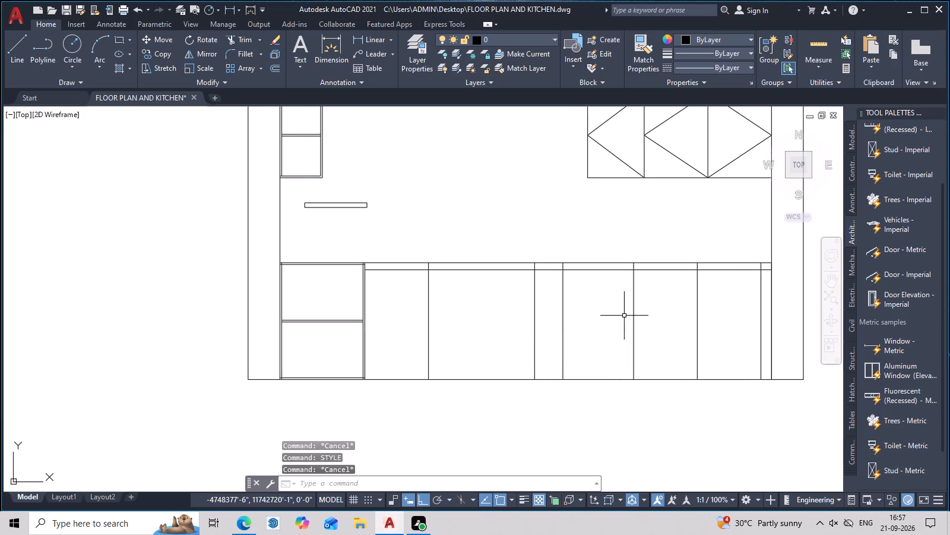
middle_drag(459, 302, 509, 313)
key(Escape)
key(Escape)
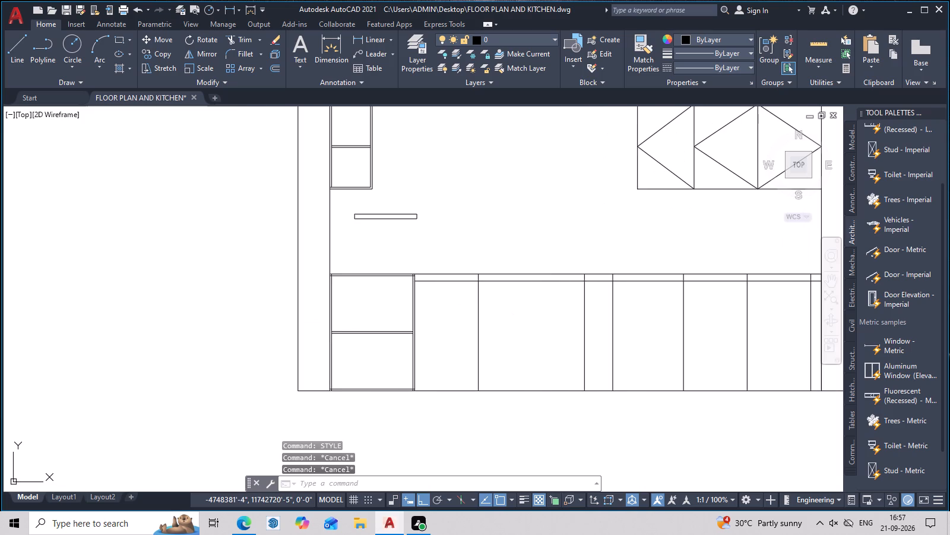
middle_drag(512, 313, 565, 314)
scroll(428, 310, up, 2)
middle_drag(454, 321, 477, 350)
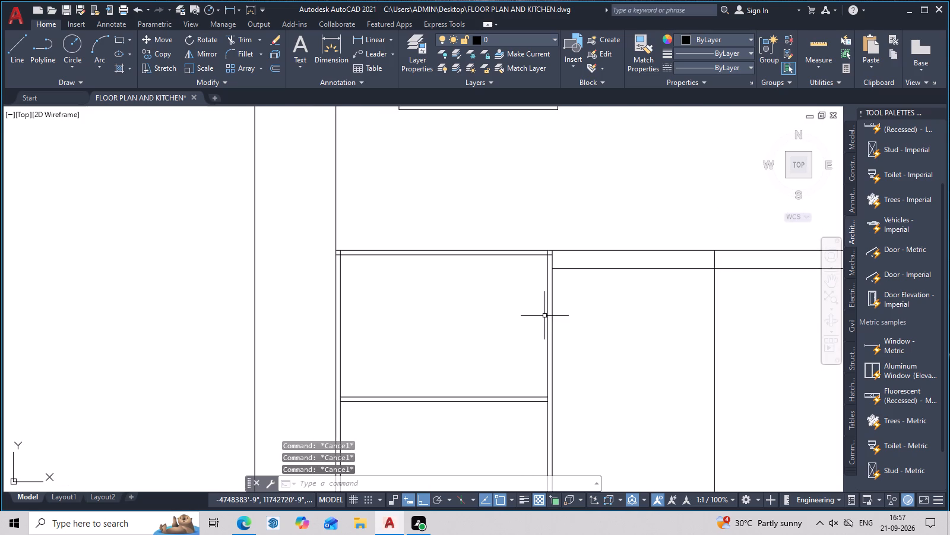
middle_drag(544, 316, 547, 398)
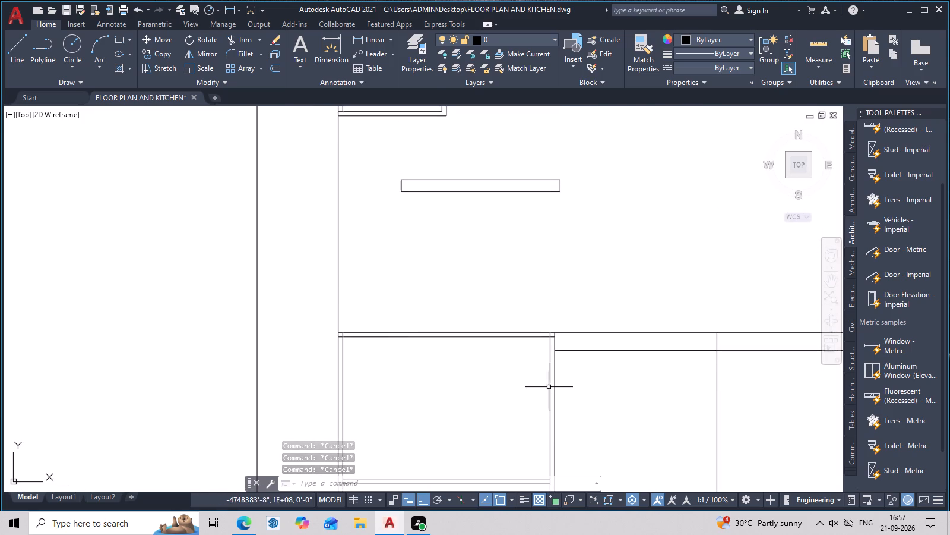
scroll(555, 343, up, 2)
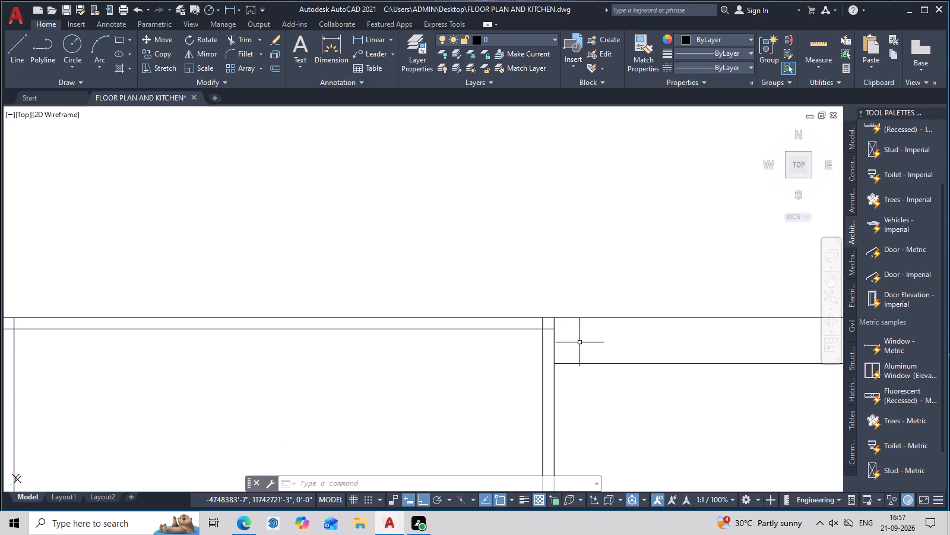
Offset the base cabinets' top line 1" downward.
scroll(588, 338, down, 1)
key(o)
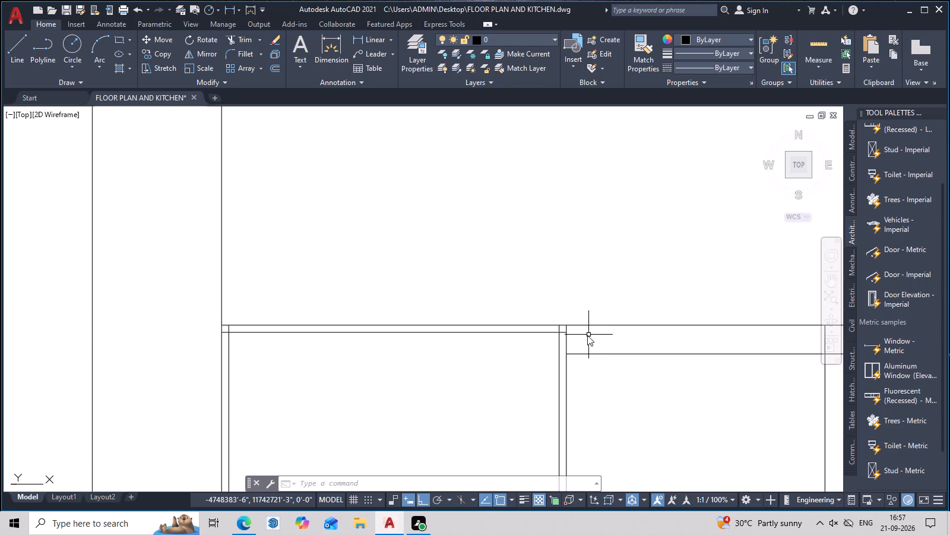
key(space)
key(1)
key(space)
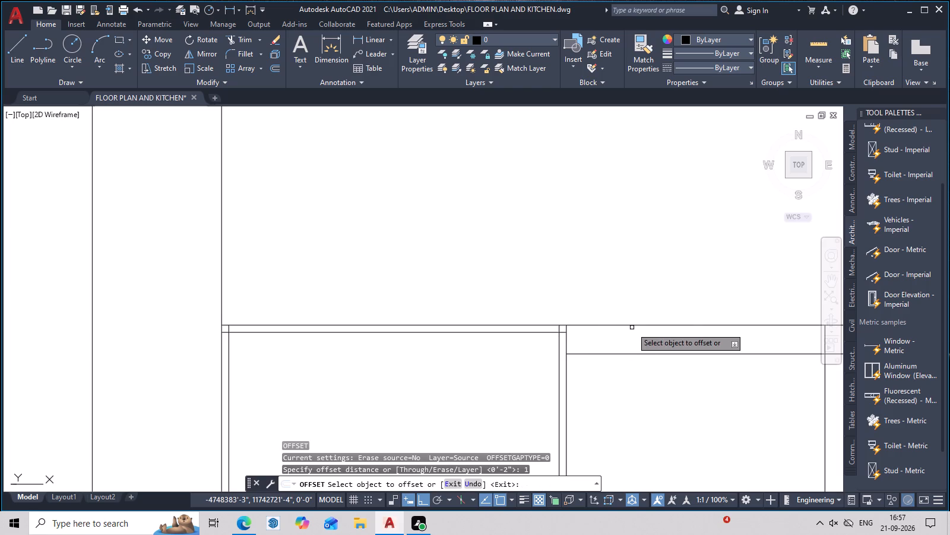
double_click(636, 324)
click(630, 350)
middle_drag(594, 353, 572, 354)
key(Escape)
scroll(548, 350, up, 2)
middle_drag(566, 346, 617, 346)
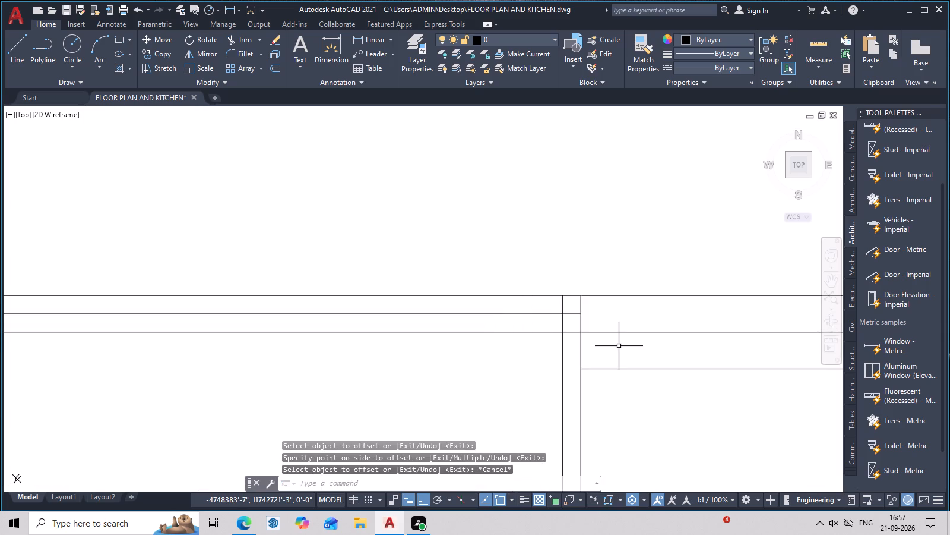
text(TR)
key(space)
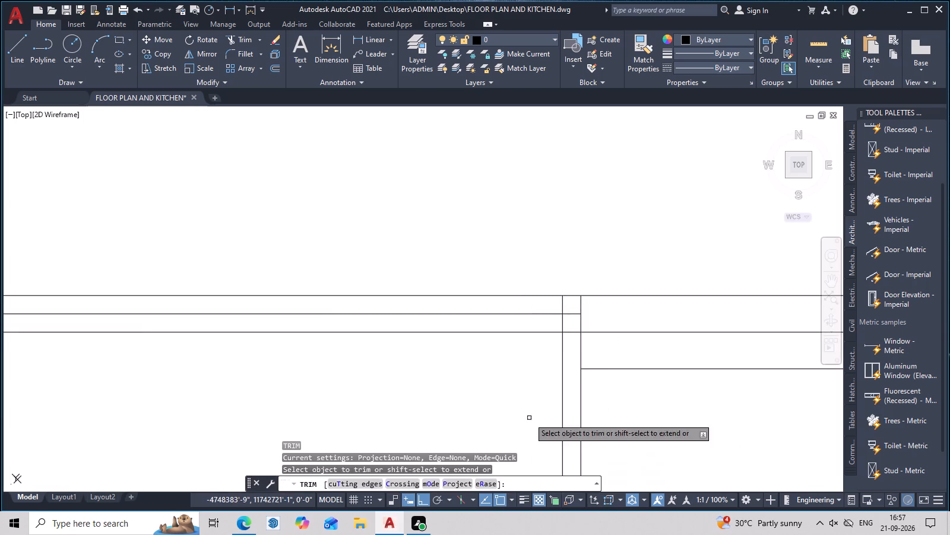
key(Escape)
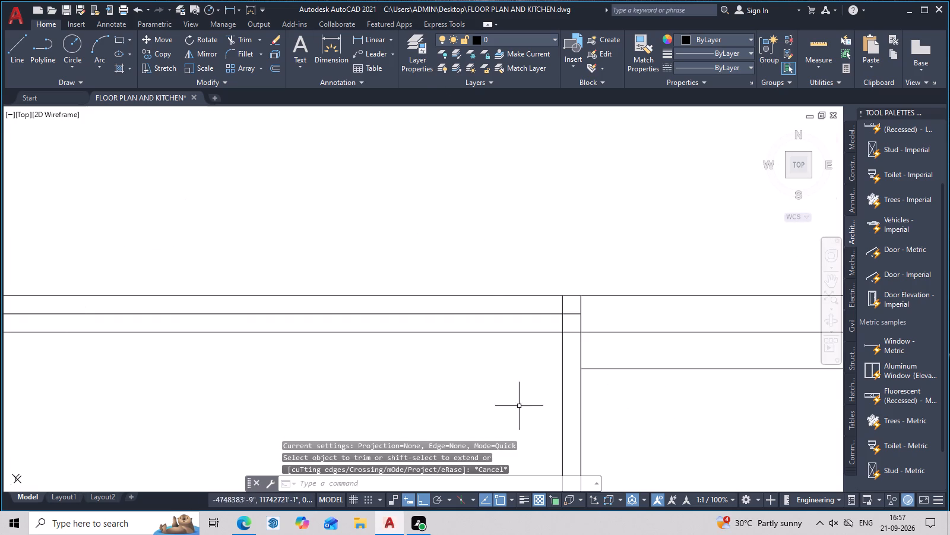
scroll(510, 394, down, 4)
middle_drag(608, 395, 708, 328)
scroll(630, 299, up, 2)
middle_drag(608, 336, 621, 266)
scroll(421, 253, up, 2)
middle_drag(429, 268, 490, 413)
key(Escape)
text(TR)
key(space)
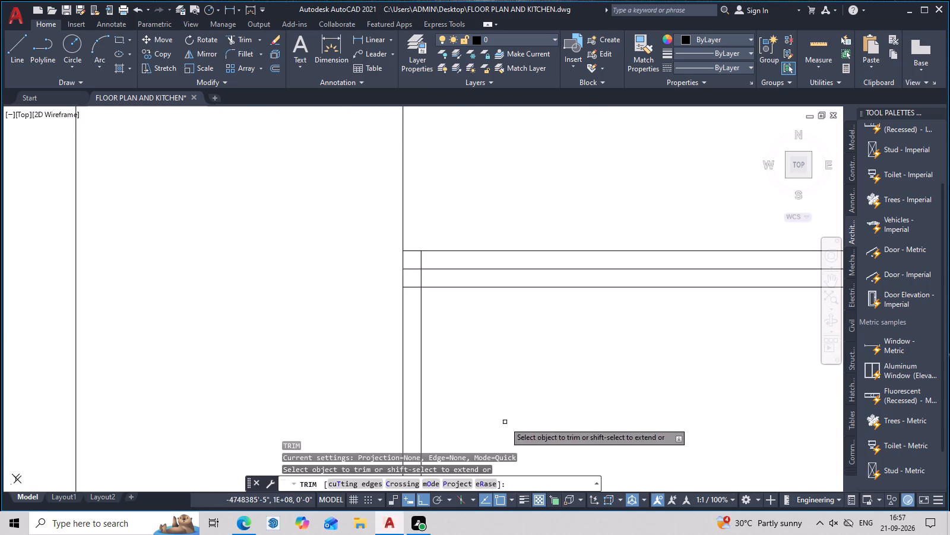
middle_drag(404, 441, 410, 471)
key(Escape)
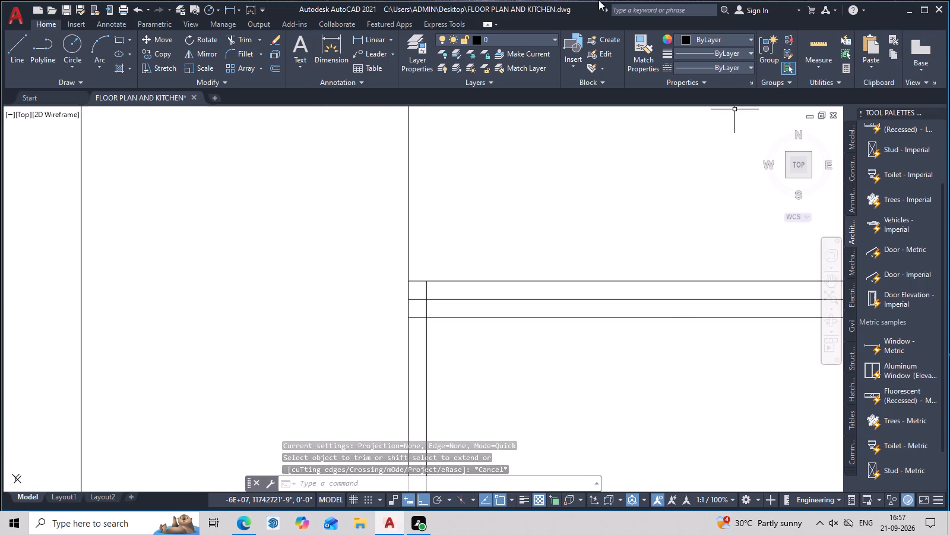
Trim the leftmost base cabinet's inner top line out of its left side frame, and the inner frame line above it.
scroll(420, 344, up, 1)
middle_drag(417, 294, 436, 360)
scroll(464, 367, up, 2)
middle_drag(489, 404, 506, 433)
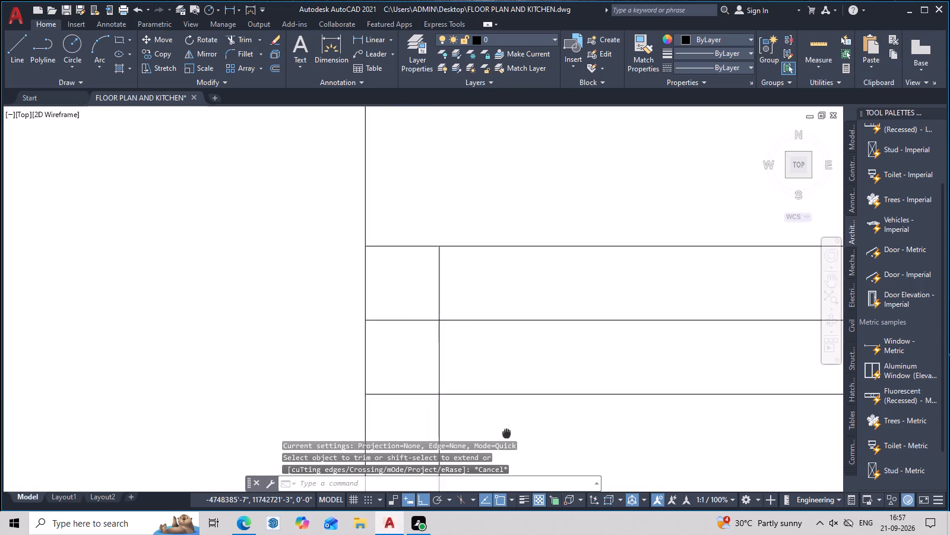
middle_drag(506, 433, 537, 474)
middle_drag(508, 424, 493, 370)
key(Escape)
key(Escape)
key(Escape)
key(Escape)
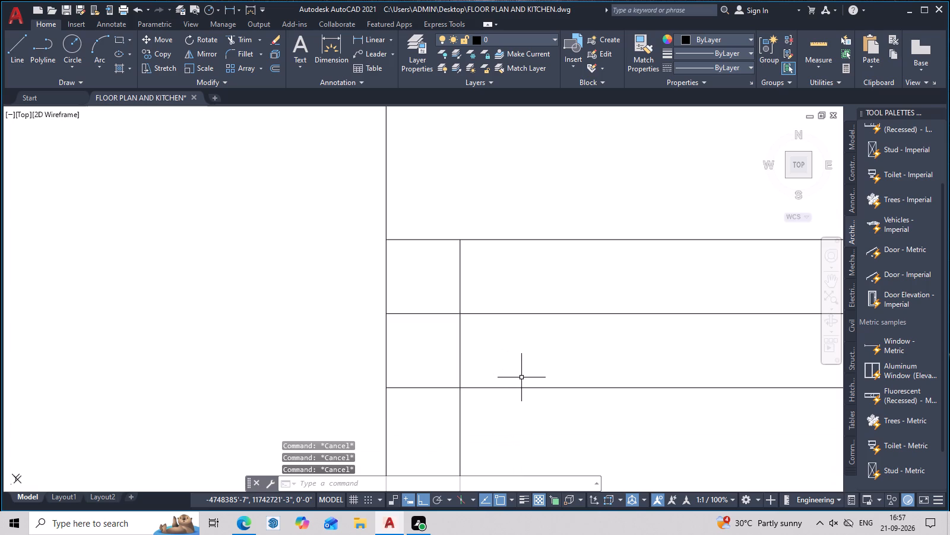
key(Escape)
key(Escape)
text(TR)
key(space)
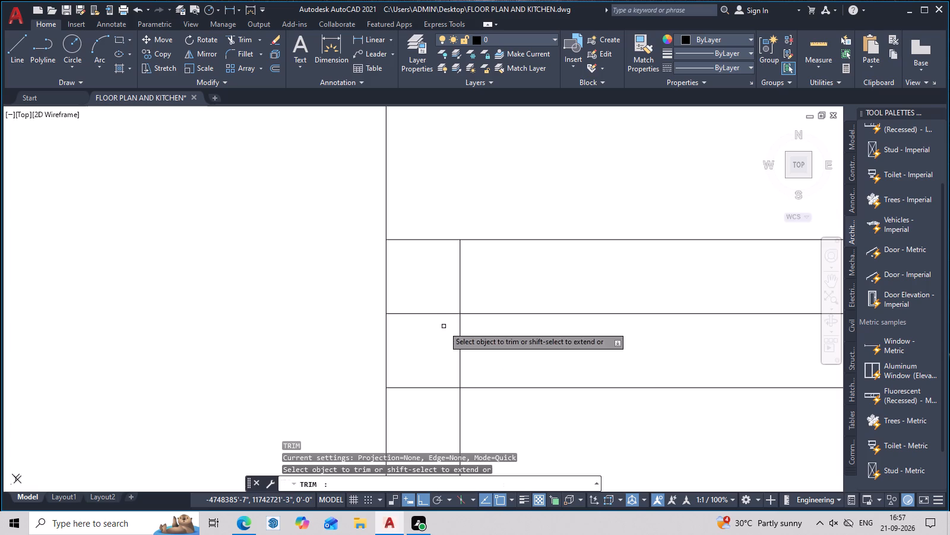
drag(432, 297, 428, 328)
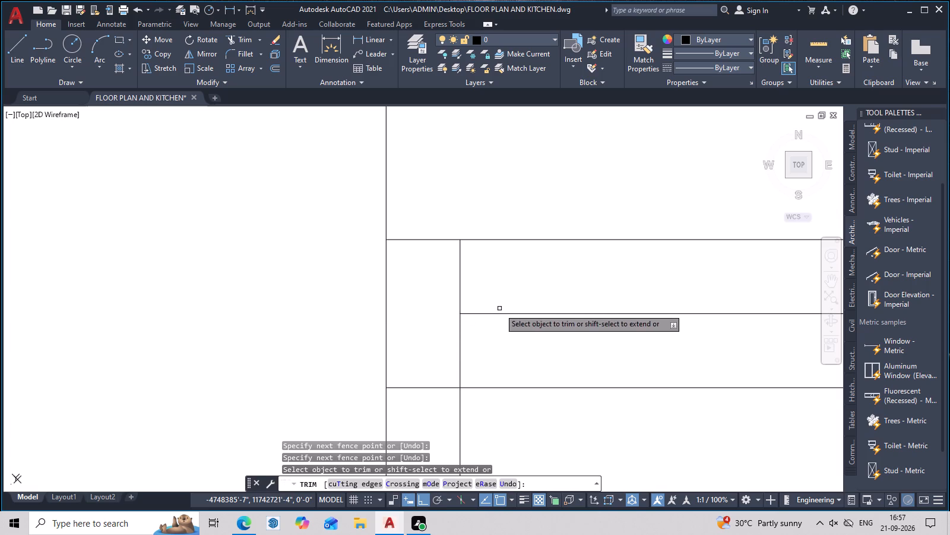
middle_drag(499, 309, 481, 319)
drag(485, 303, 427, 307)
scroll(519, 308, down, 5)
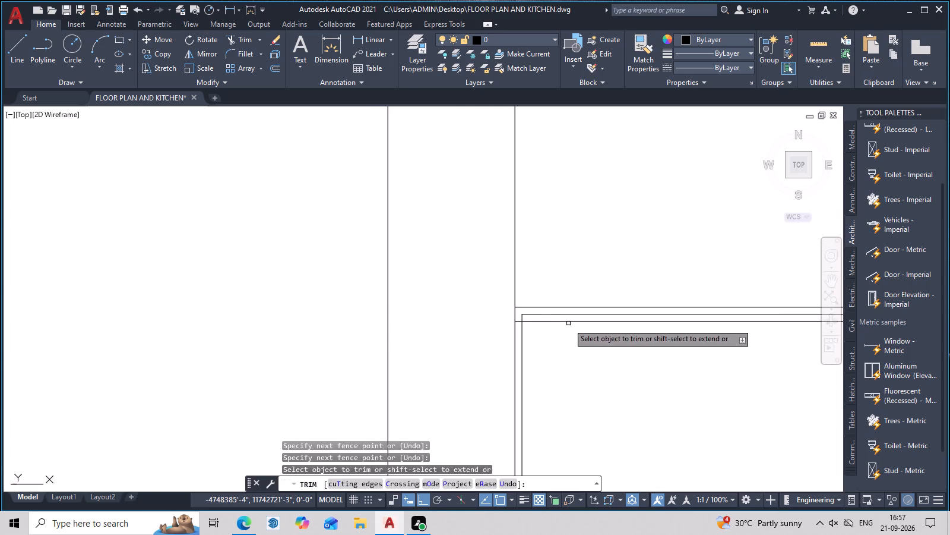
Trim away the rest of the leftmost base cabinet's inner top line and the side-frame pieces above the 1" offset line.
middle_drag(570, 323, 337, 338)
scroll(607, 335, up, 2)
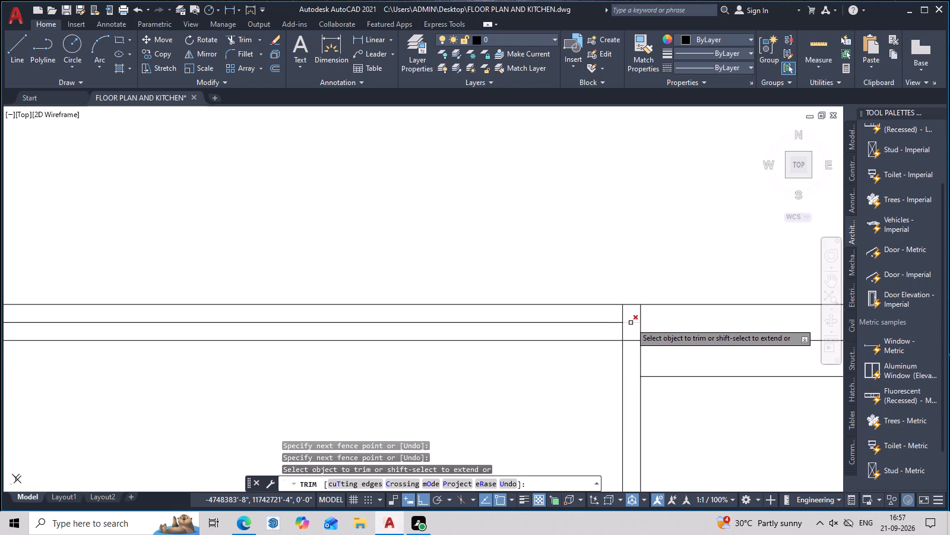
click(631, 323)
click(603, 322)
scroll(655, 332, down, 2)
middle_drag(657, 331, 581, 331)
scroll(580, 331, up, 1)
drag(573, 329, 545, 332)
scroll(576, 334, down, 2)
middle_drag(593, 338, 593, 346)
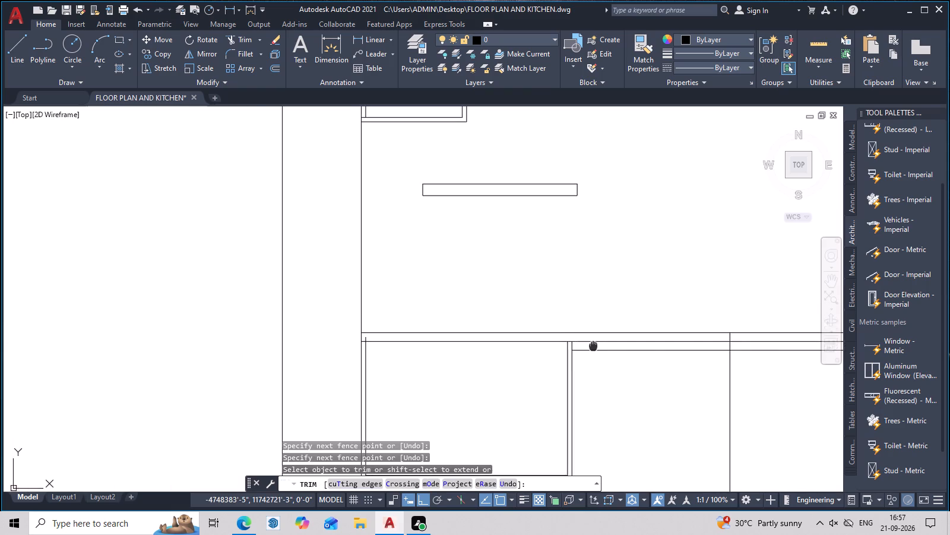
middle_drag(593, 346, 593, 352)
scroll(371, 342, up, 2)
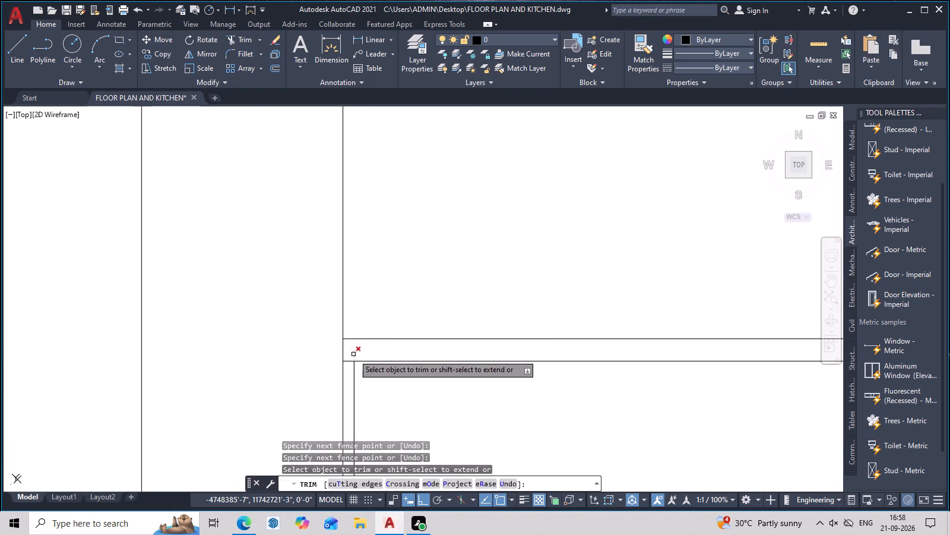
click(353, 354)
scroll(588, 373, down, 3)
middle_drag(603, 388, 524, 386)
middle_drag(627, 391, 554, 394)
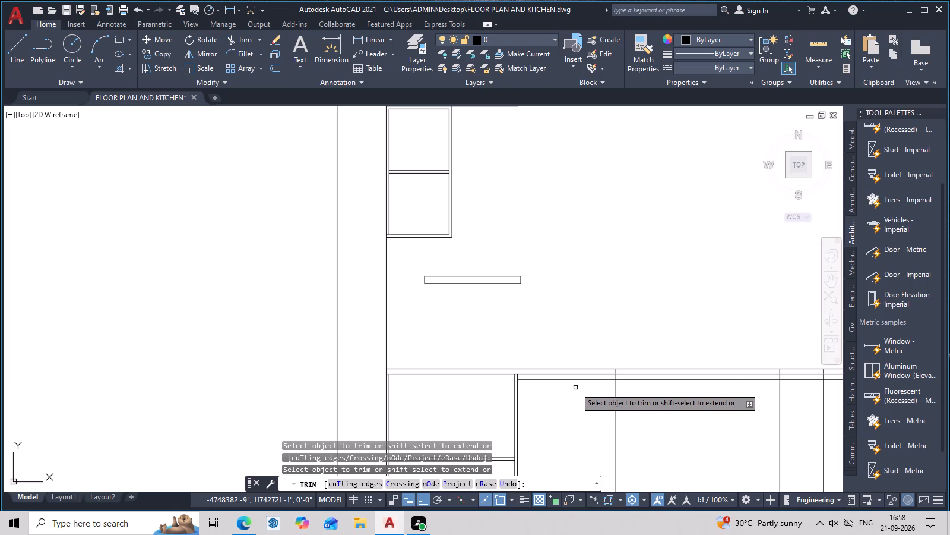
middle_drag(575, 388, 566, 430)
key(Escape)
Draw a short vertical line between the 1" offset line and the top line, just beyond the leftmost base cabinet's right side.
key(l)
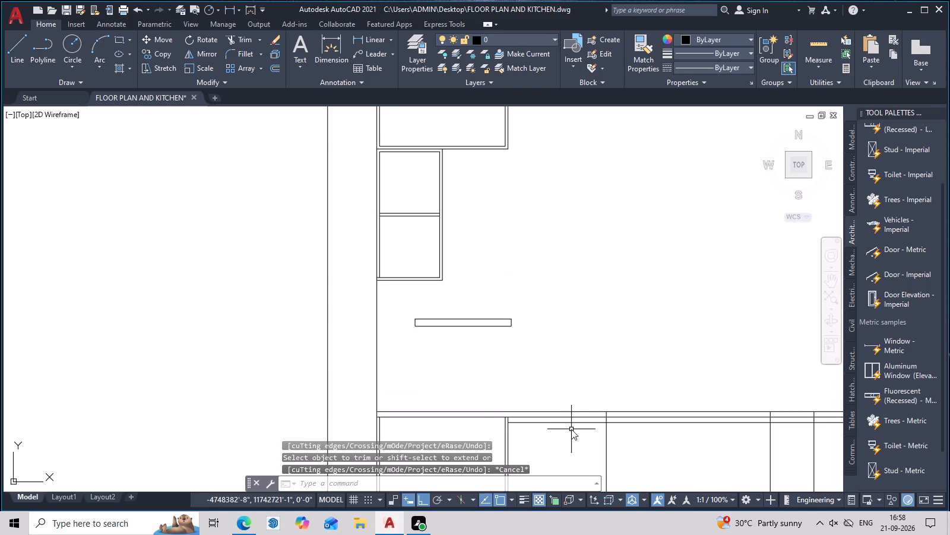
key(space)
scroll(485, 422, up, 2)
middle_drag(625, 481, 594, 503)
scroll(540, 450, up, 3)
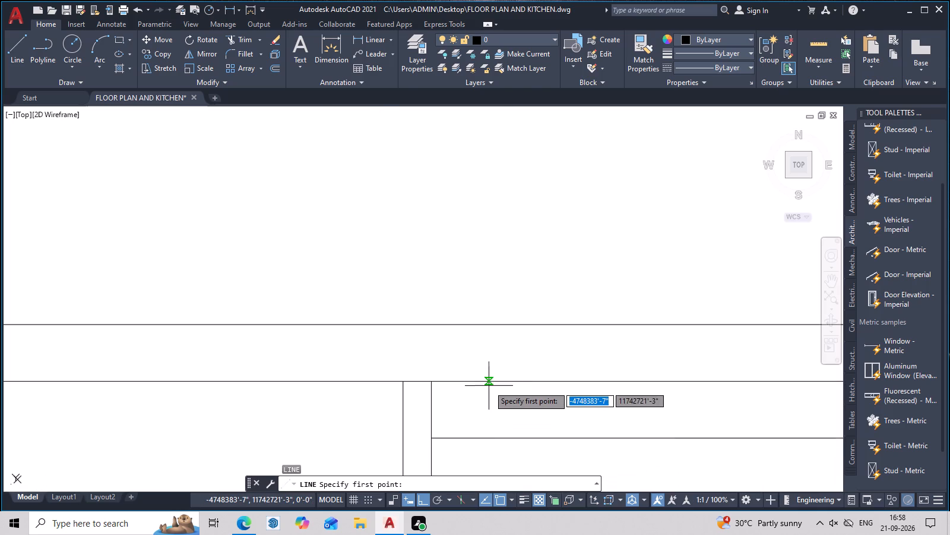
click(481, 380)
click(481, 326)
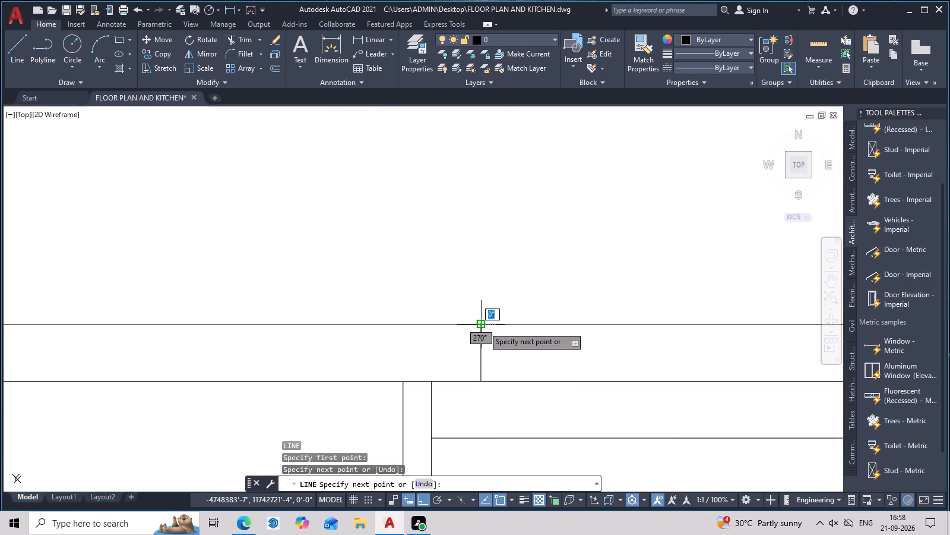
key(Escape)
scroll(530, 422, down, 3)
middle_drag(559, 424, 465, 390)
key(Escape)
Trim away the 1" offset line from the short vertical line rightward across the remaining base cabinets.
text(TR)
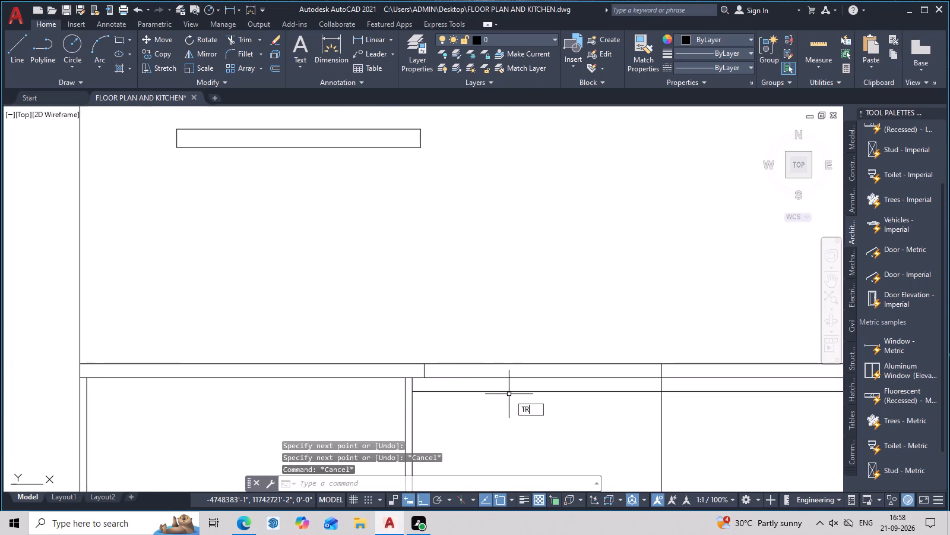
key(space)
click(521, 376)
middle_drag(773, 392, 593, 418)
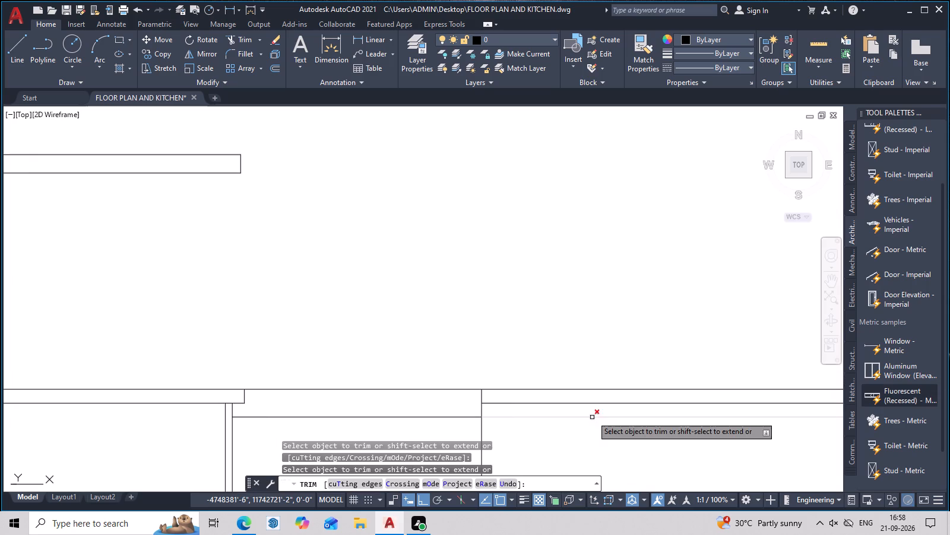
click(601, 404)
scroll(642, 411, down, 3)
middle_drag(642, 423, 569, 411)
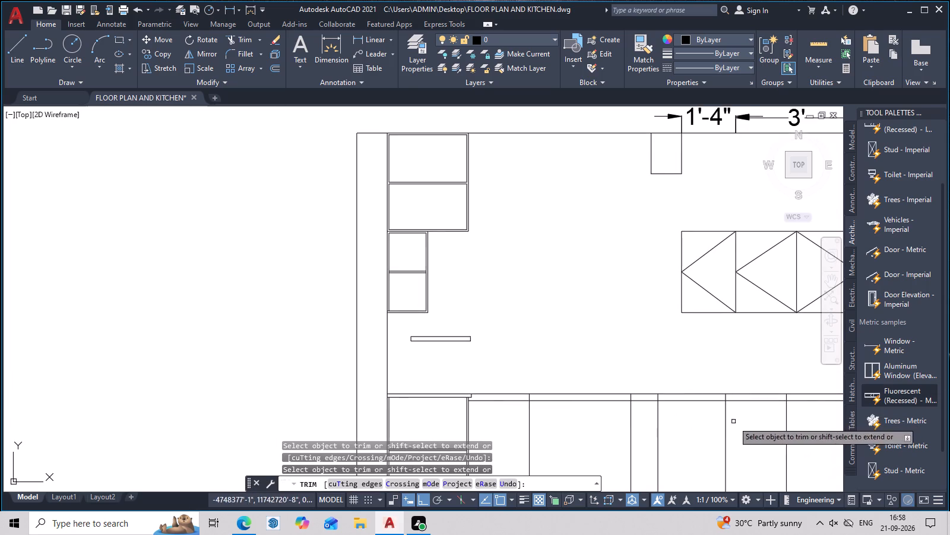
key(Escape)
key(Escape)
key(Escape)
Examine the leftmost base cabinet's overhanging top and the whole kitchen elevation.
scroll(512, 404, up, 2)
middle_drag(486, 420, 554, 281)
scroll(499, 341, up, 3)
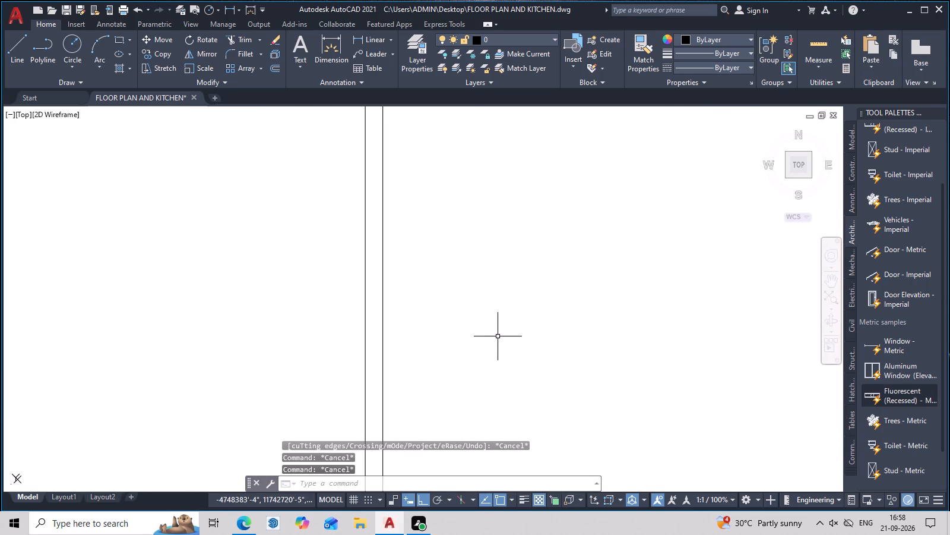
middle_drag(516, 382, 554, 474)
scroll(525, 407, down, 3)
middle_drag(528, 404, 536, 476)
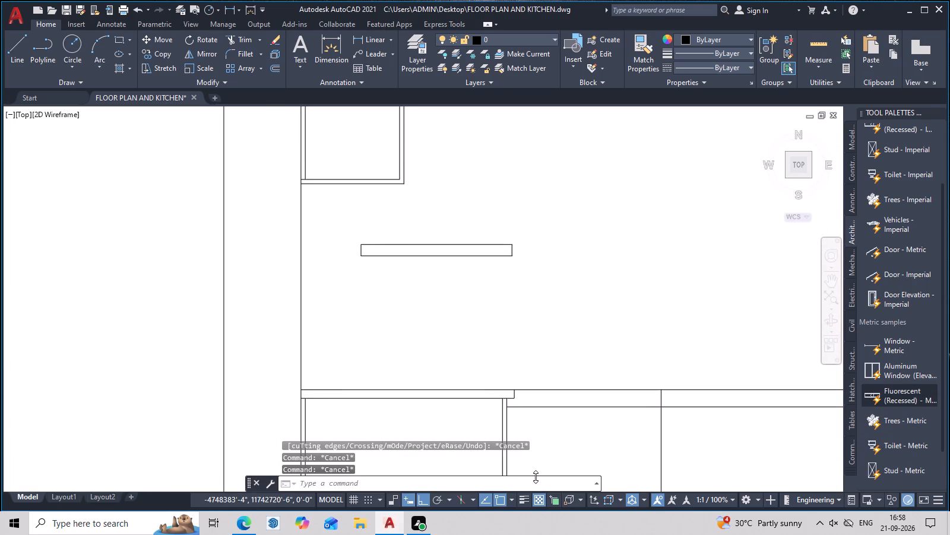
middle_drag(536, 477, 527, 477)
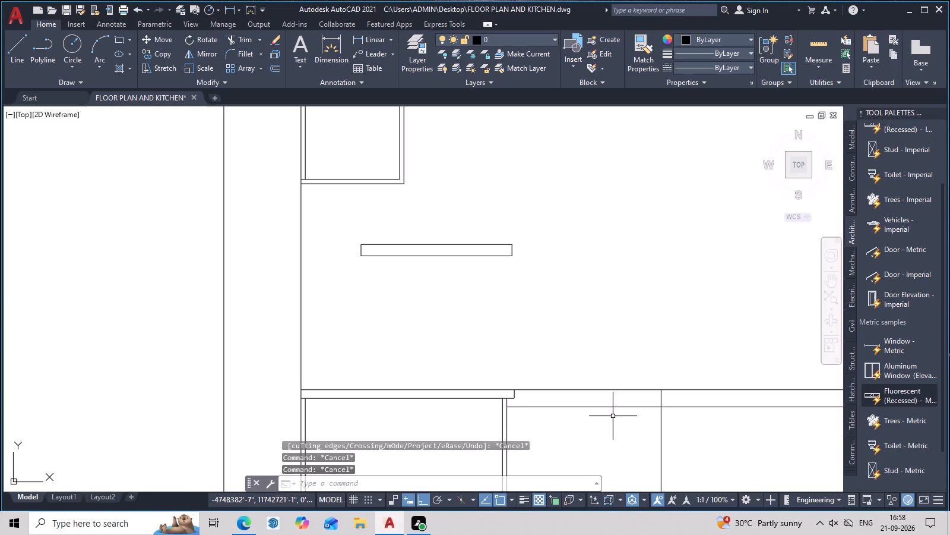
middle_drag(599, 383, 562, 275)
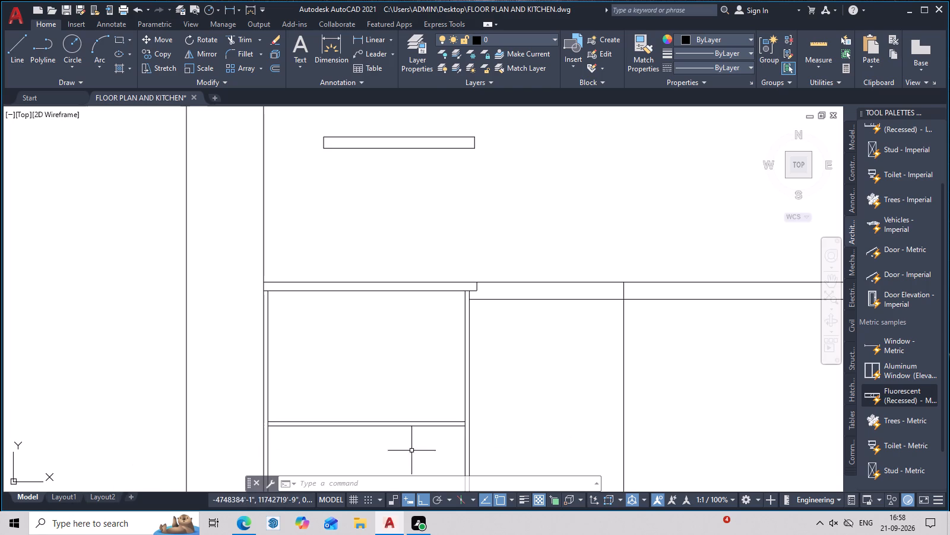
scroll(463, 356, down, 5)
middle_drag(562, 359, 458, 388)
scroll(445, 376, up, 2)
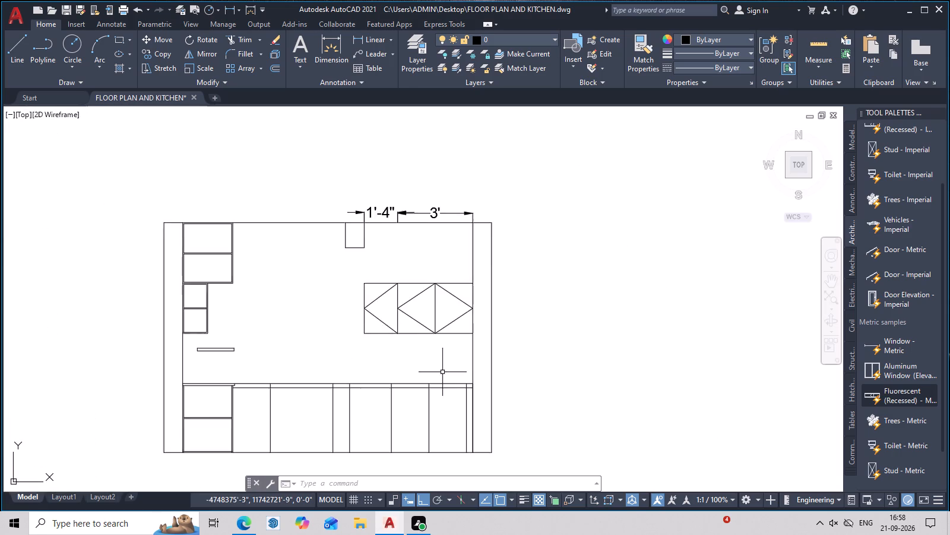
middle_drag(442, 372, 473, 316)
middle_drag(519, 389, 539, 317)
middle_drag(546, 315, 554, 409)
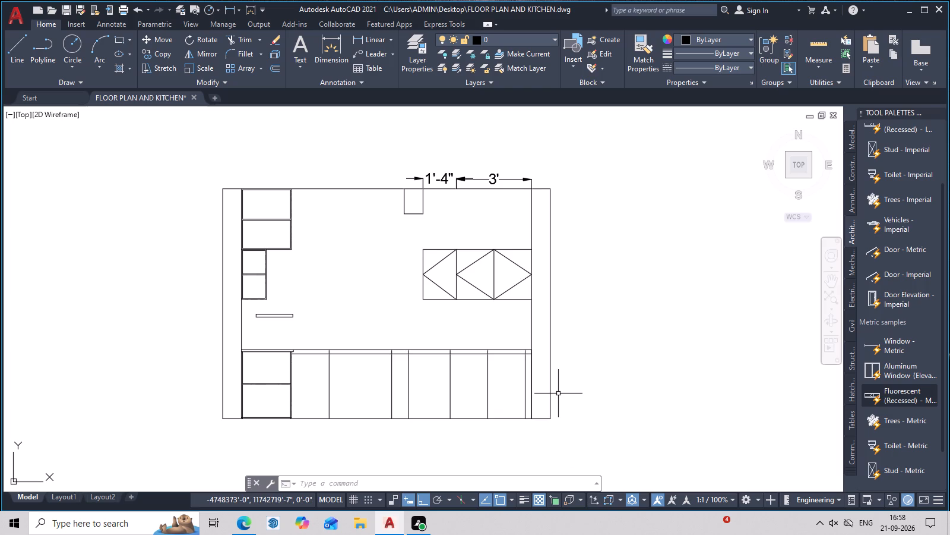
Examine the labelled house floor plan beside the kitchen elevation.
scroll(142, 385, down, 3)
middle_drag(140, 379, 381, 376)
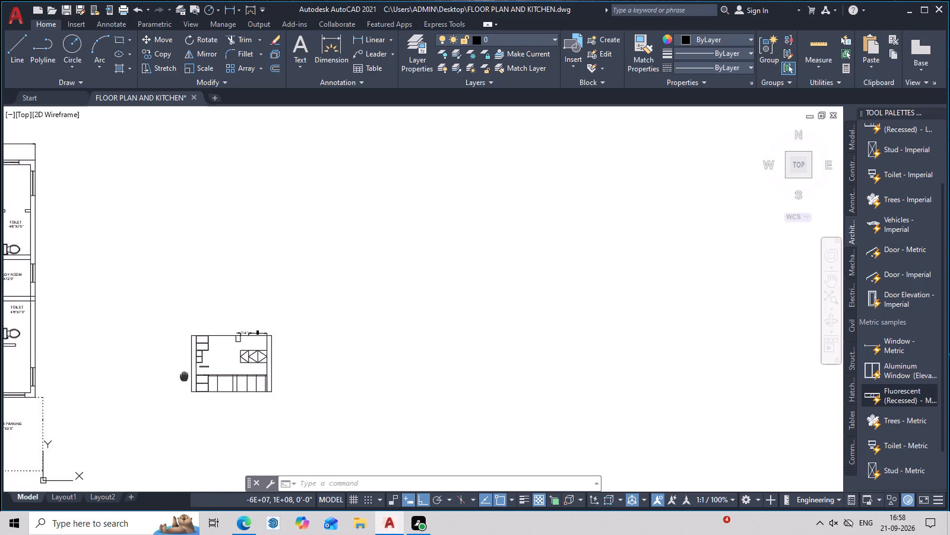
middle_drag(381, 376, 540, 369)
scroll(305, 363, up, 3)
scroll(295, 298, down, 5)
middle_drag(328, 305, 325, 328)
scroll(321, 323, up, 3)
middle_drag(333, 328, 329, 348)
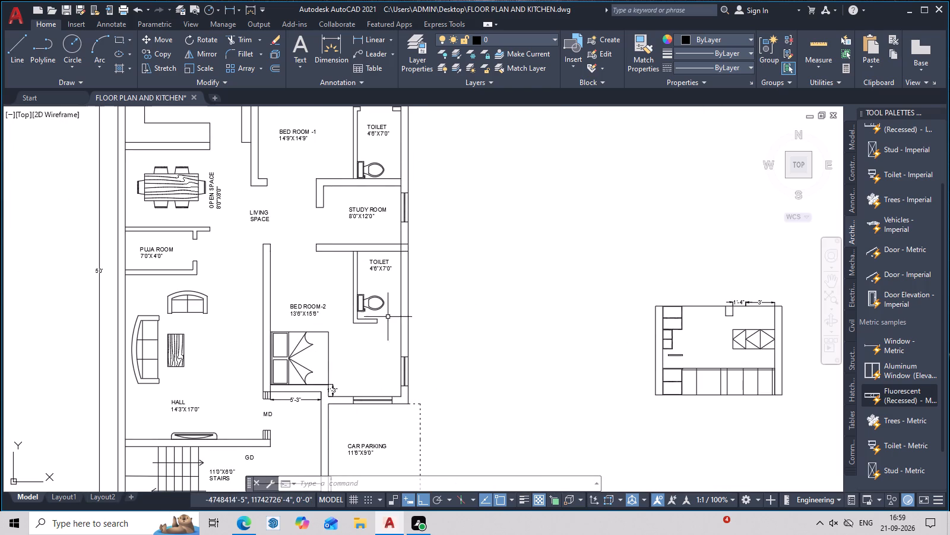
scroll(391, 310, down, 2)
middle_drag(406, 329, 383, 351)
scroll(390, 358, up, 2)
middle_drag(416, 365, 416, 374)
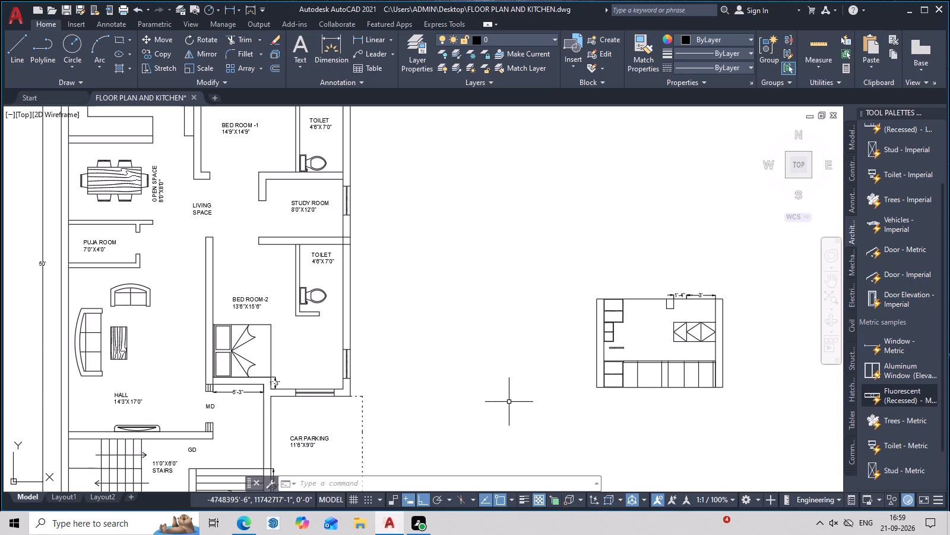
middle_drag(500, 388, 487, 345)
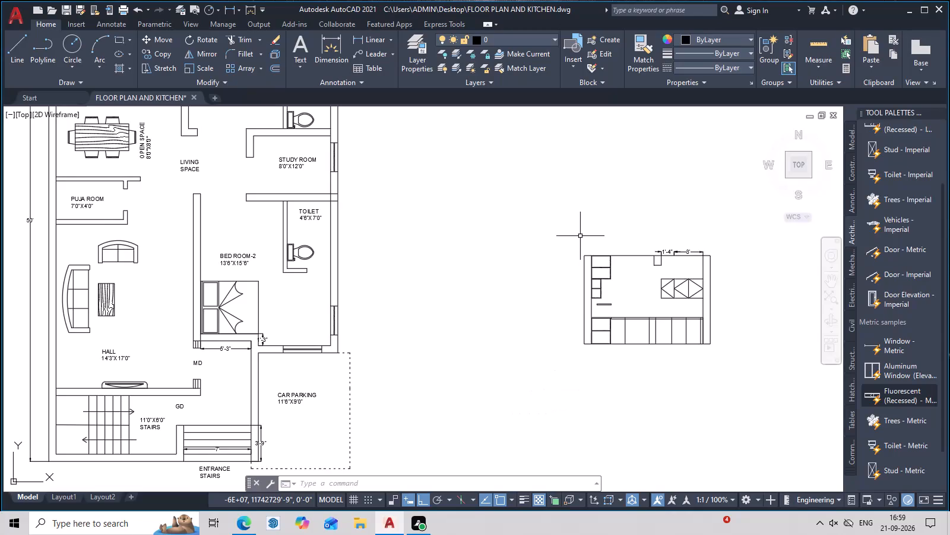
Examine the kitchen elevation's wall cabinets, shelf, dimensions and base cabinet row.
middle_drag(556, 228, 497, 238)
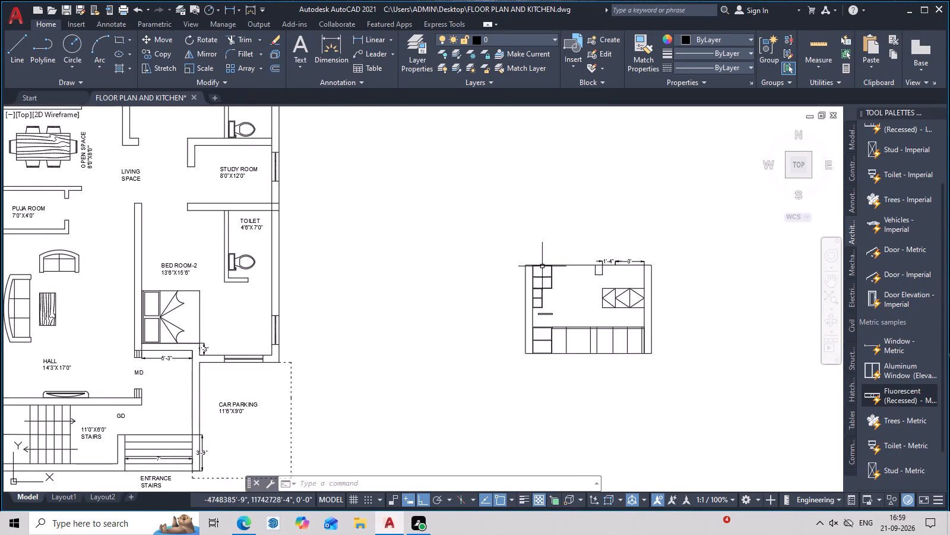
scroll(569, 293, up, 1)
middle_drag(604, 322, 568, 229)
key(Escape)
key(Escape)
key(Escape)
key(Escape)
key(Escape)
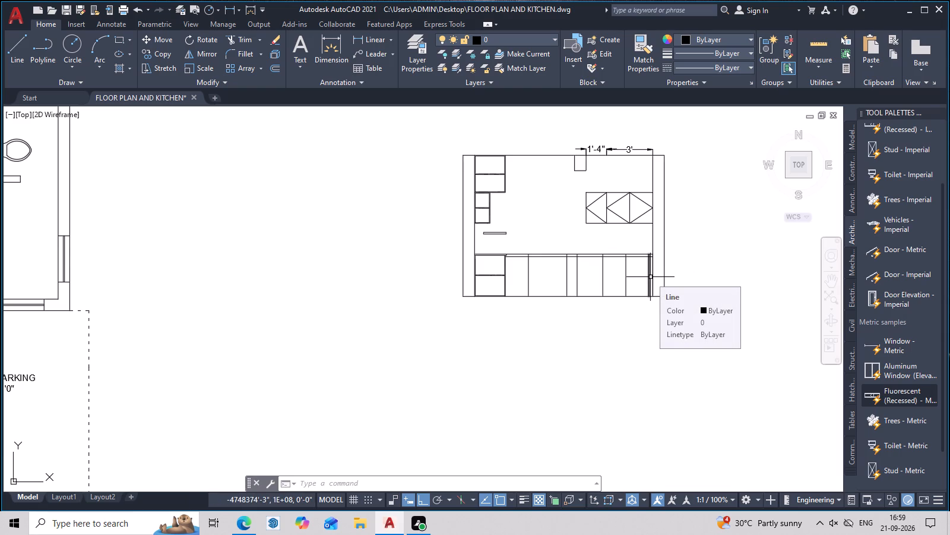
middle_drag(641, 196, 598, 314)
scroll(584, 333, up, 2)
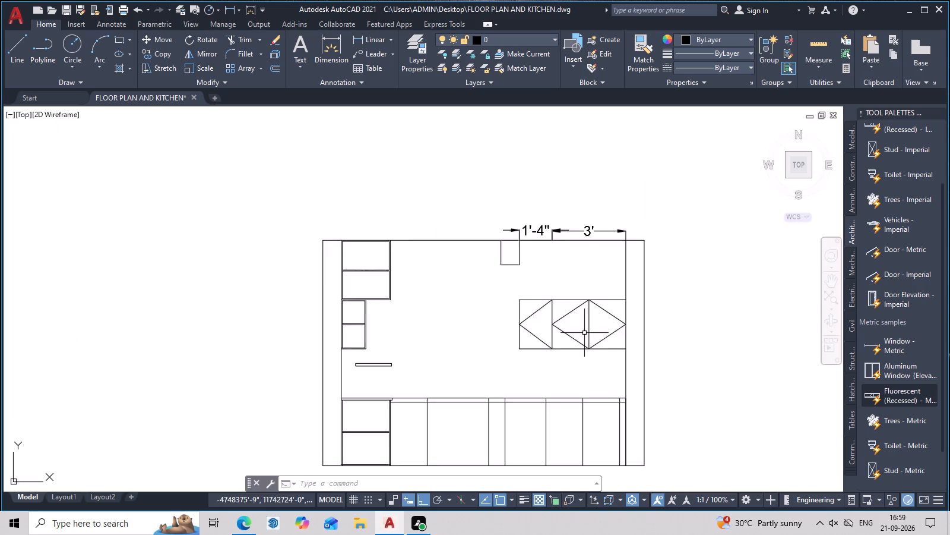
middle_drag(584, 316, 813, 259)
middle_drag(509, 269, 559, 188)
middle_drag(559, 194, 550, 168)
middle_drag(659, 256, 496, 351)
middle_drag(588, 356, 547, 379)
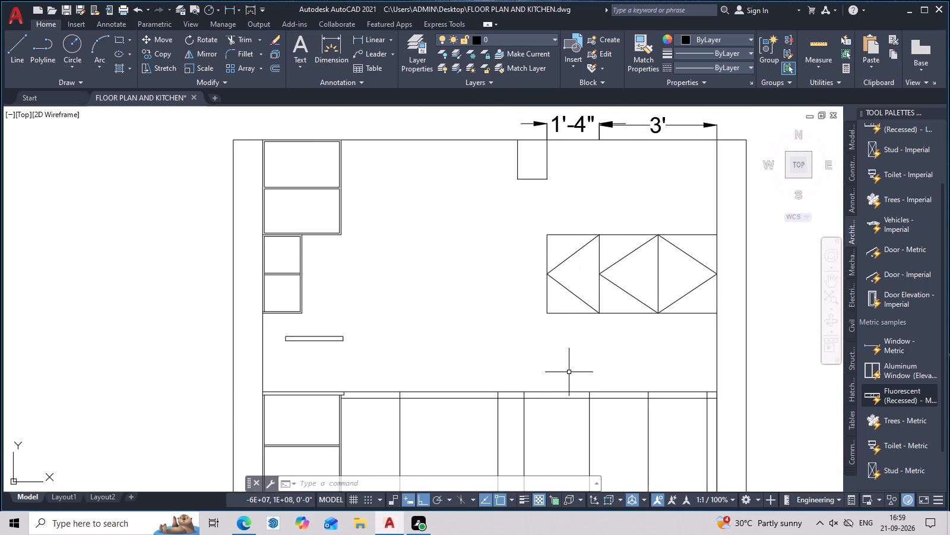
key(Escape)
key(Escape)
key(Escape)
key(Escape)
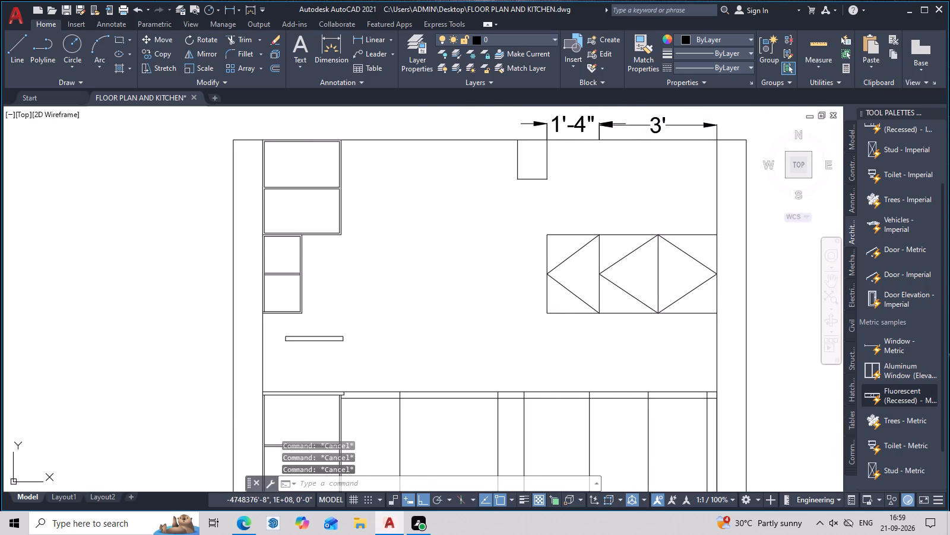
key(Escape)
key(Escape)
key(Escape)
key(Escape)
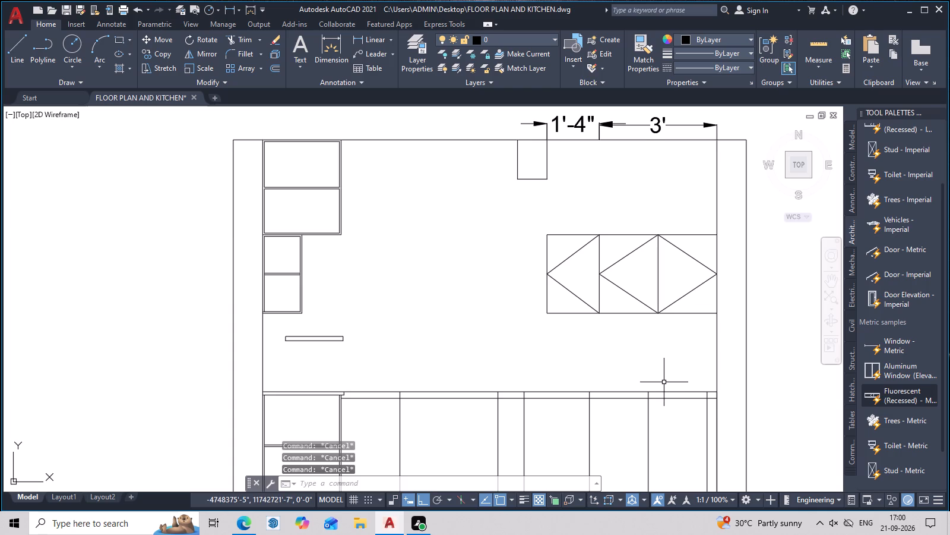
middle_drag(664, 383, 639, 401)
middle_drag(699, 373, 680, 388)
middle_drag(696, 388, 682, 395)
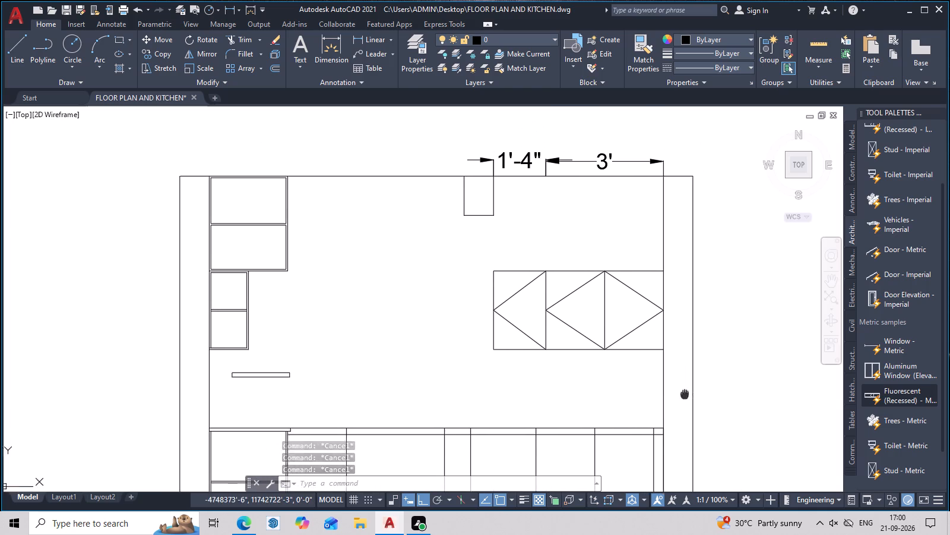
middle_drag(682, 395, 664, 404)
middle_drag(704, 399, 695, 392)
Delete the two horizontal dimensions above the kitchen elevation's top line.
scroll(574, 370, down, 3)
middle_drag(613, 335, 623, 328)
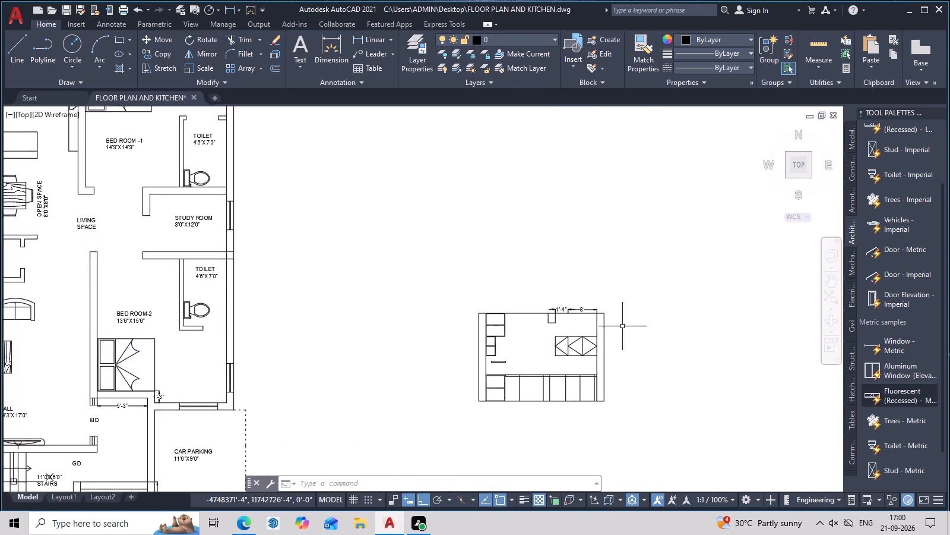
scroll(604, 316, up, 2)
middle_drag(539, 300, 559, 270)
scroll(572, 263, up, 2)
click(566, 279)
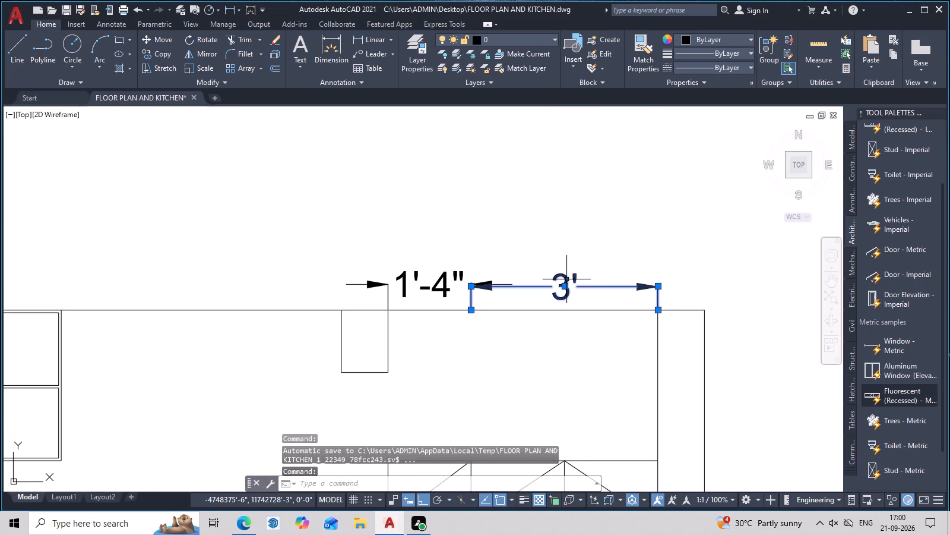
key(Delete)
click(452, 281)
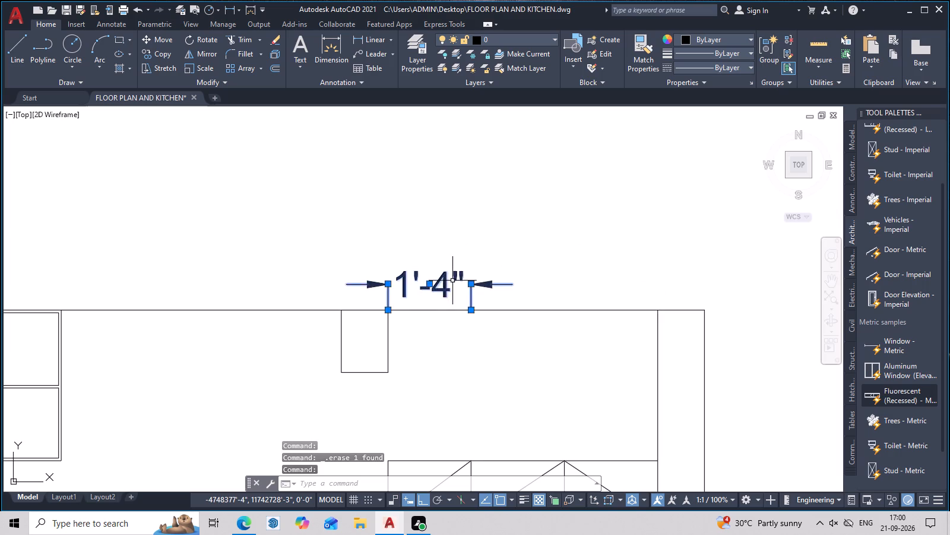
key(Delete)
key(Escape)
key(Escape)
key(Escape)
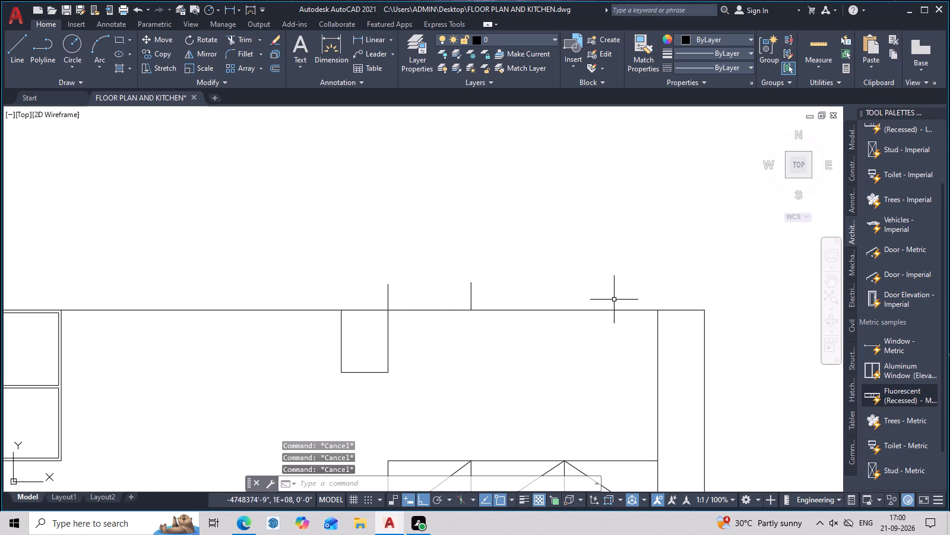
key(Escape)
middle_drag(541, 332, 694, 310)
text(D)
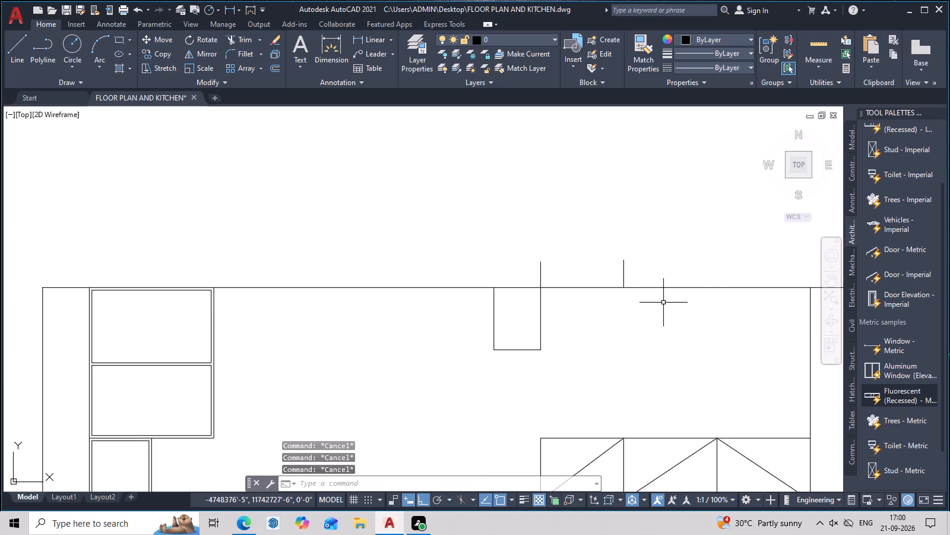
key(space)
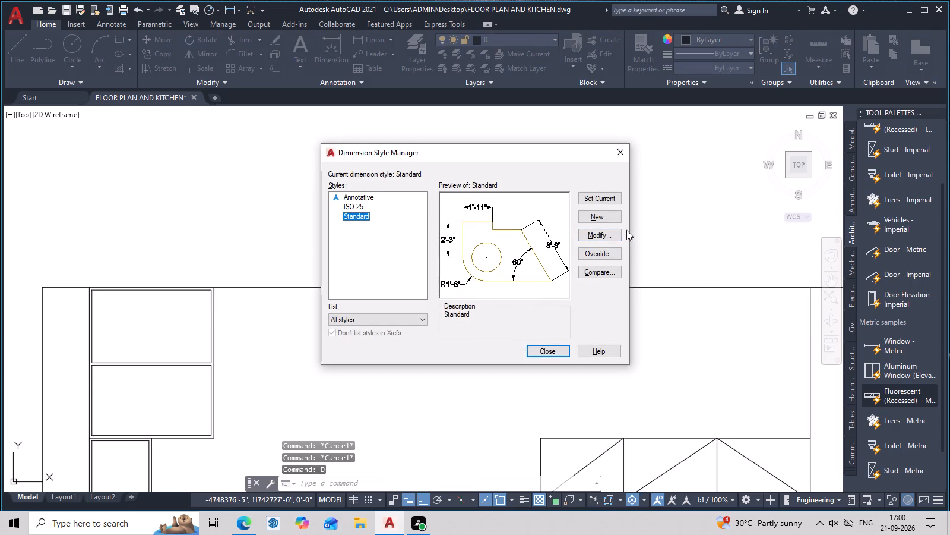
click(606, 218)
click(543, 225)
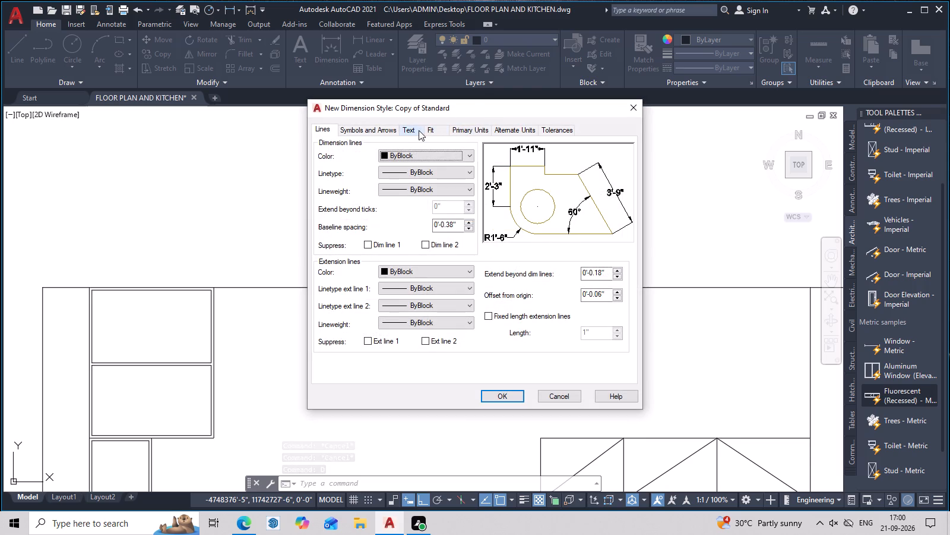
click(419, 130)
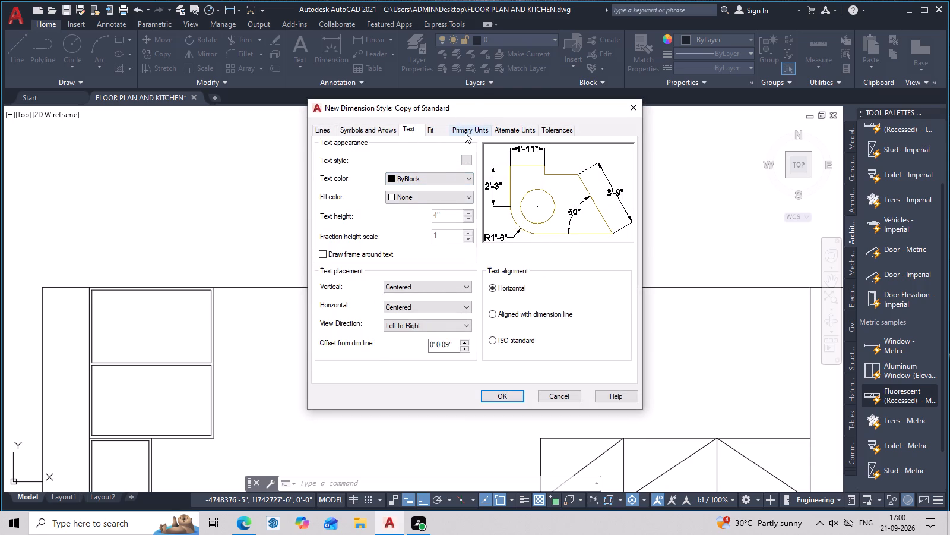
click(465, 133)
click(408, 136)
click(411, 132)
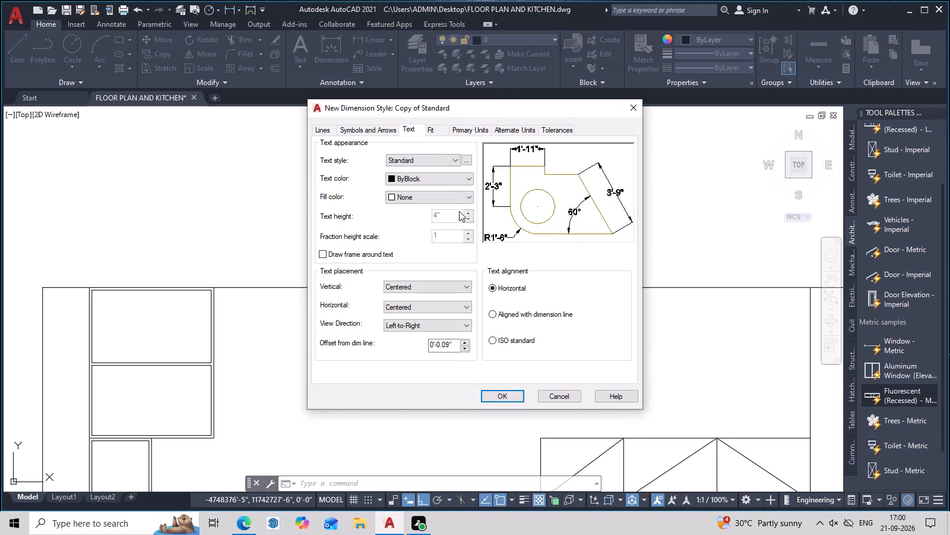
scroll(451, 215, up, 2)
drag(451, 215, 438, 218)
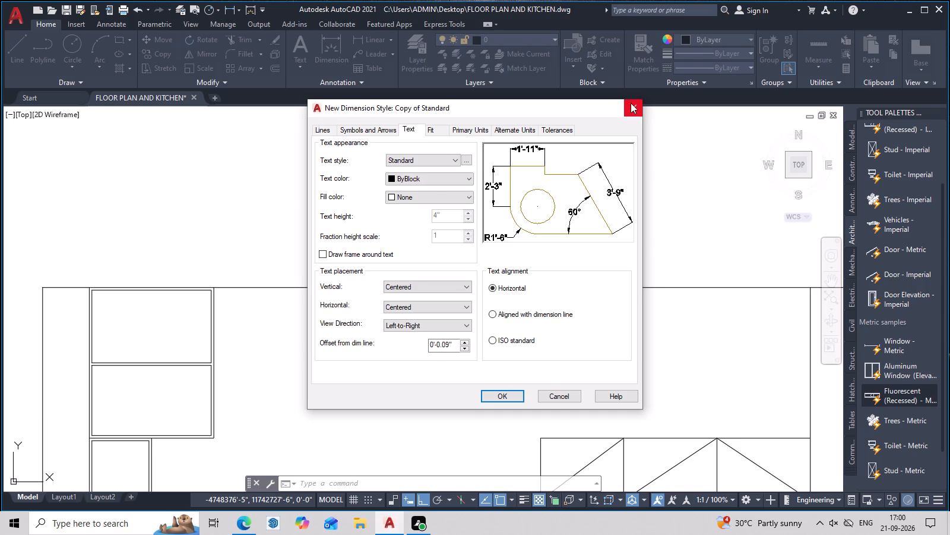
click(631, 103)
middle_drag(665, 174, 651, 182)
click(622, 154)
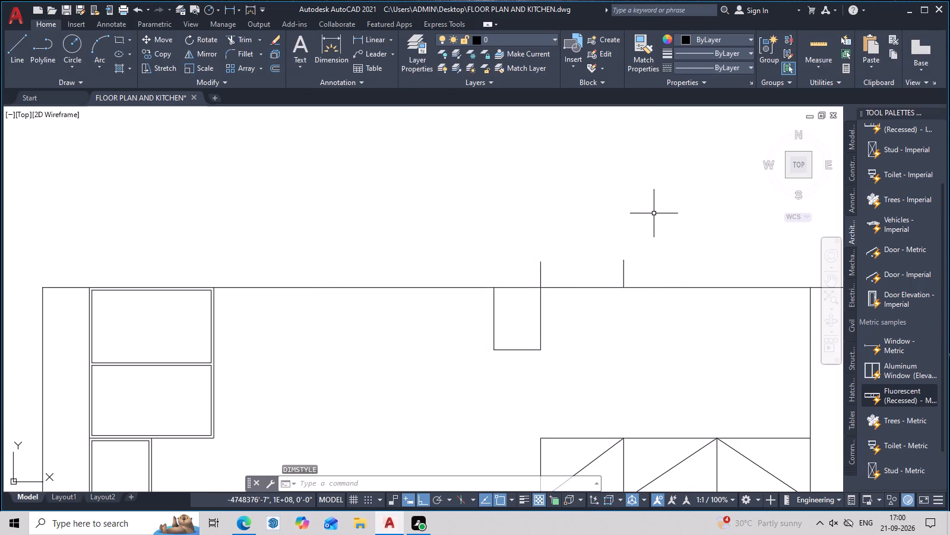
Create a text style named style1 with a 3" height and make it current.
key(s)
key(t)
key(y)
key(space)
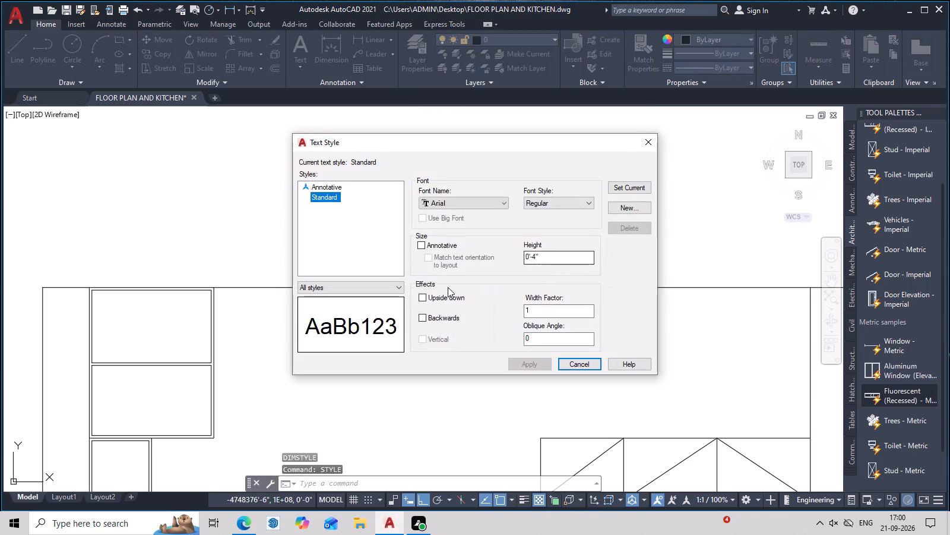
click(635, 202)
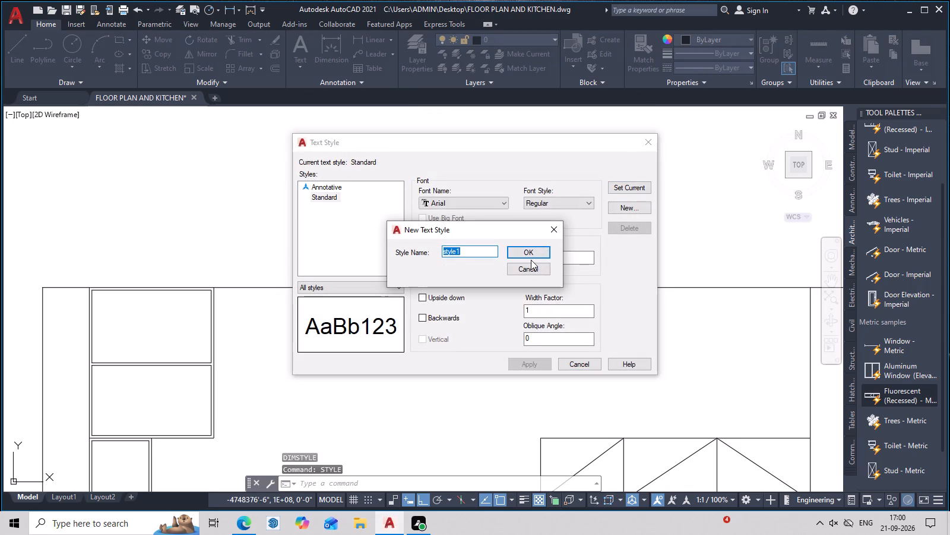
click(531, 256)
drag(557, 257, 493, 267)
key(BackSpace)
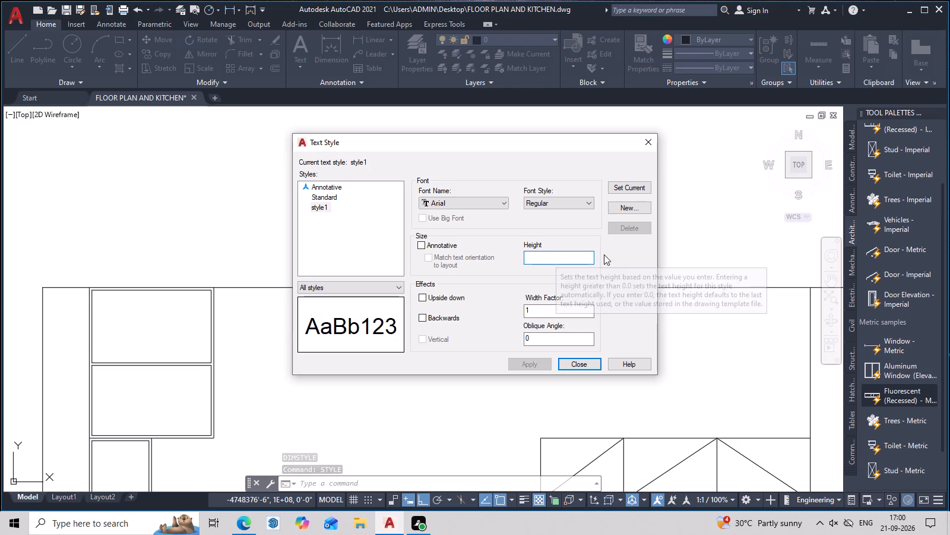
key(3)
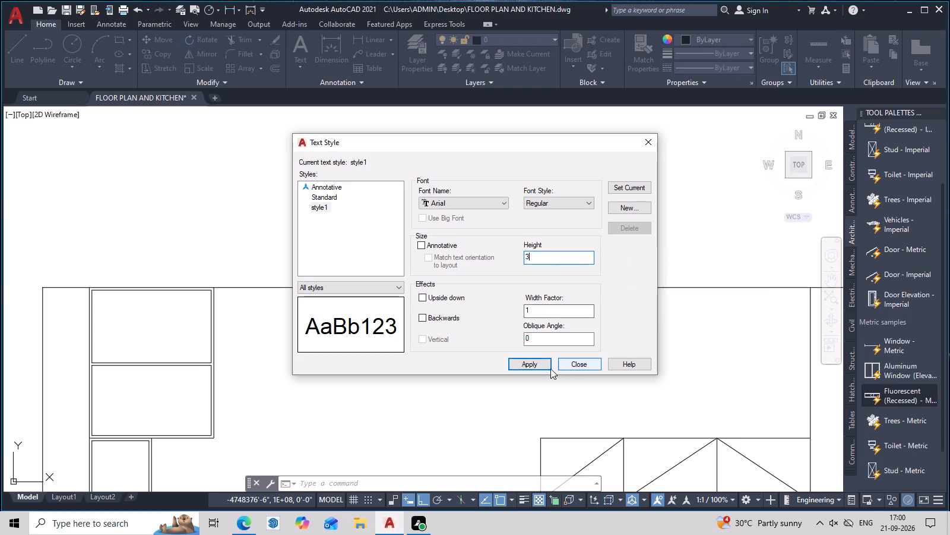
click(531, 363)
click(619, 193)
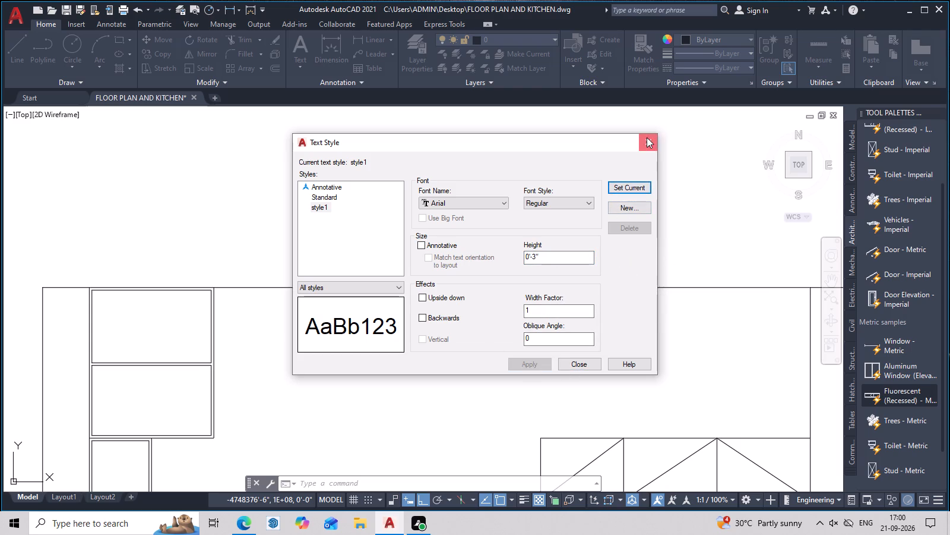
click(647, 137)
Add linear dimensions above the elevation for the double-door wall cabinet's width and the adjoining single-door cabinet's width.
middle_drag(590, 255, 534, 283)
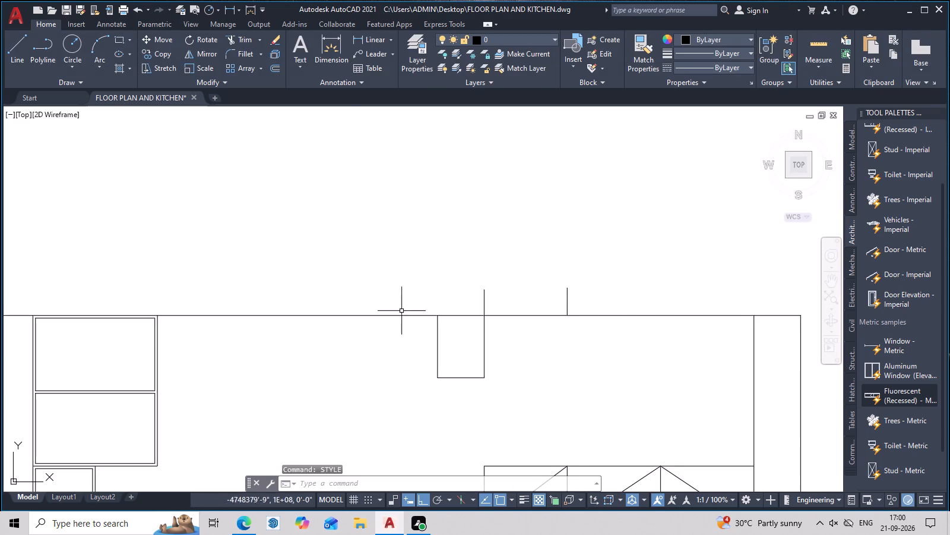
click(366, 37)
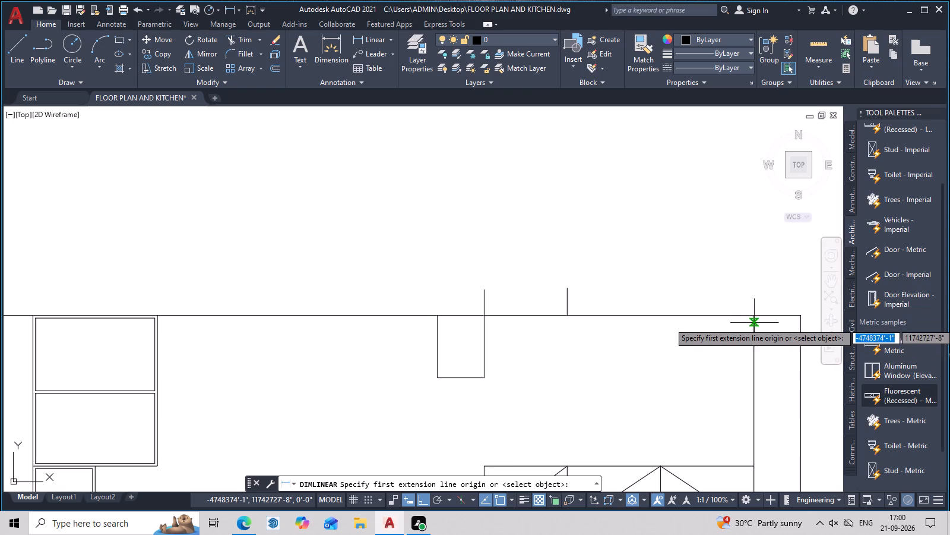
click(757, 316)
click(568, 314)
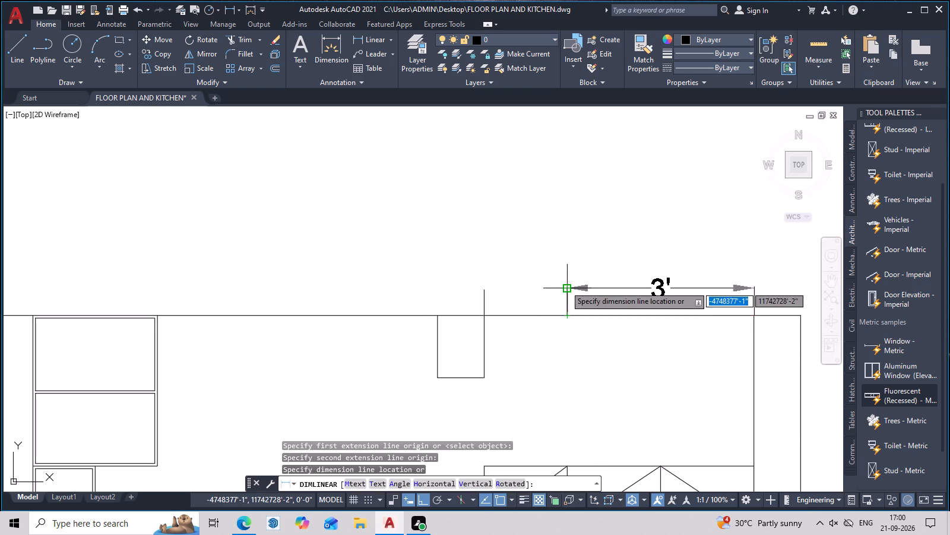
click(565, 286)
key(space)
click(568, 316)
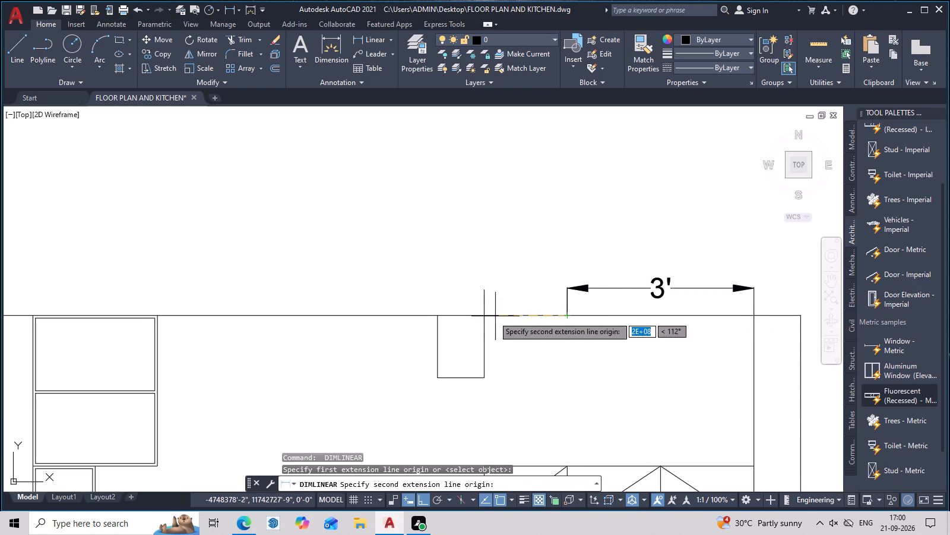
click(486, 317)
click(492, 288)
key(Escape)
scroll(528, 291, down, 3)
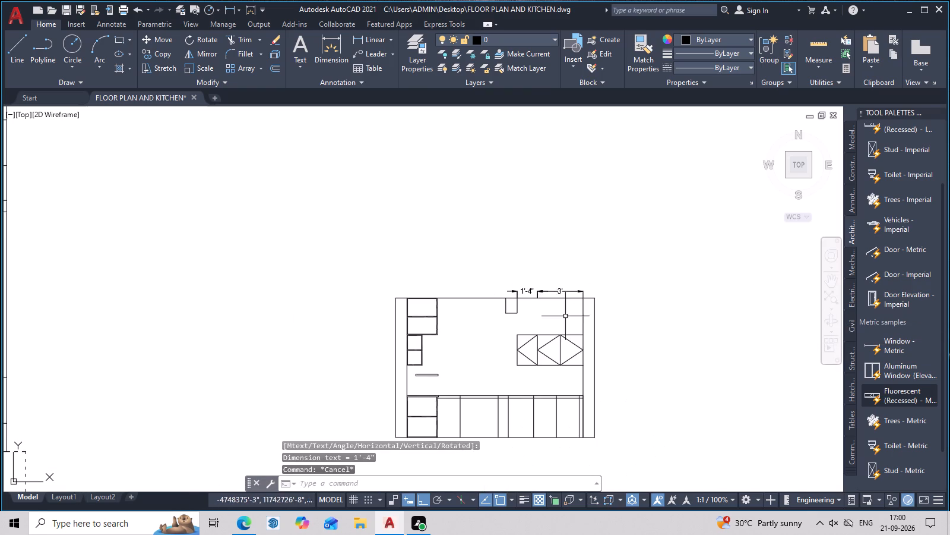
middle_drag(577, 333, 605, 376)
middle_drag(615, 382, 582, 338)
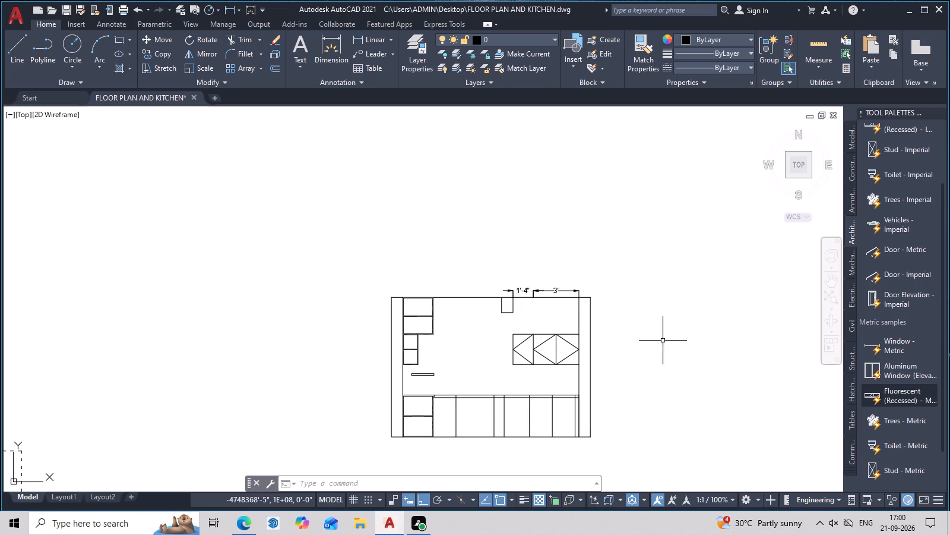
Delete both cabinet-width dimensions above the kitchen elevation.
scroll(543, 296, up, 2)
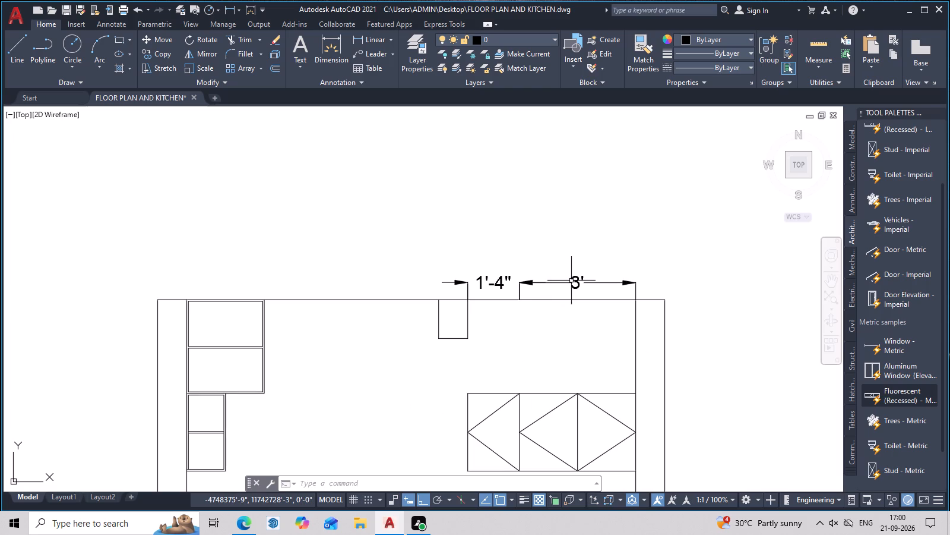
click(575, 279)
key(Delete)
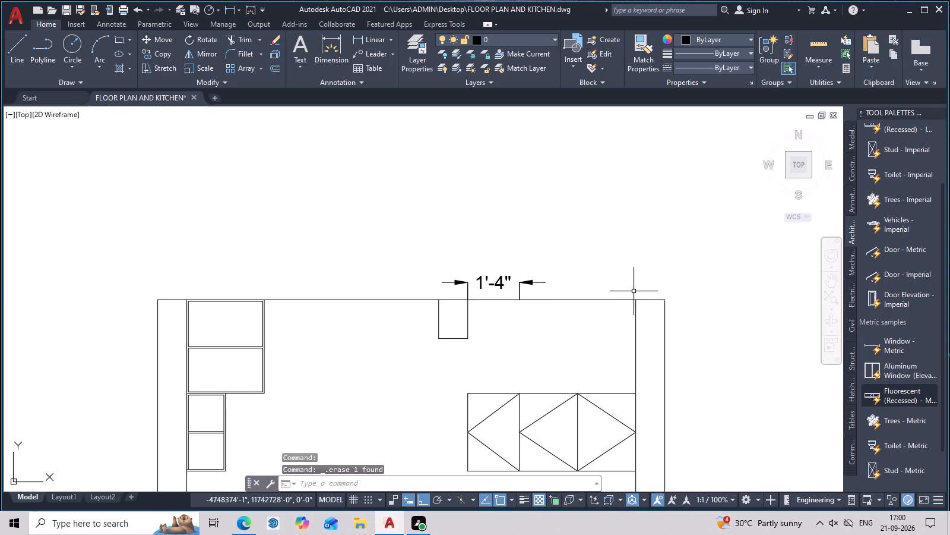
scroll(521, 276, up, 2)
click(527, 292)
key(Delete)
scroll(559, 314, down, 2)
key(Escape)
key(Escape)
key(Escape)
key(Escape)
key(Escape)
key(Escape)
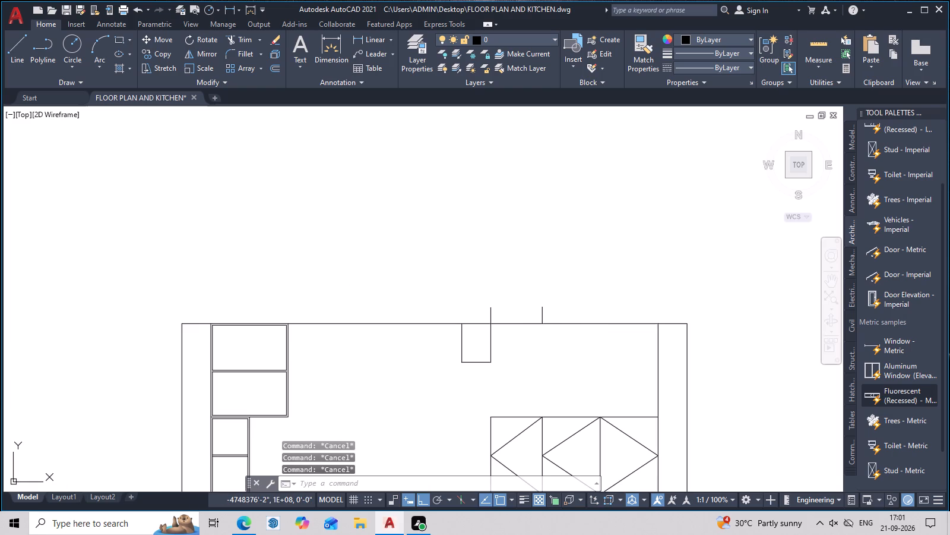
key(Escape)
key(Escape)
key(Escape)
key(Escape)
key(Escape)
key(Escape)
Set the height of text style style1 to 2", save the change and keep the style current.
text(ST)
key(y)
key(space)
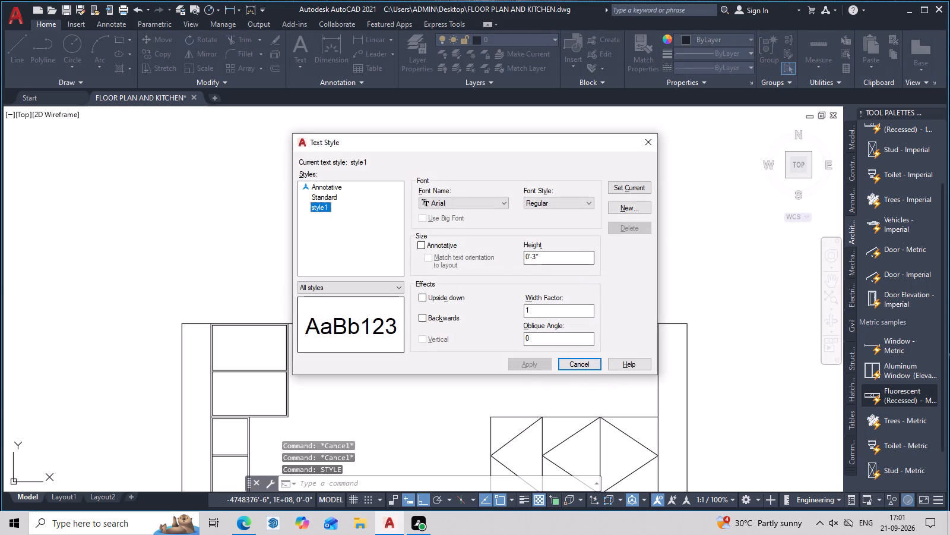
drag(552, 263, 517, 263)
key(BackSpace)
key(2)
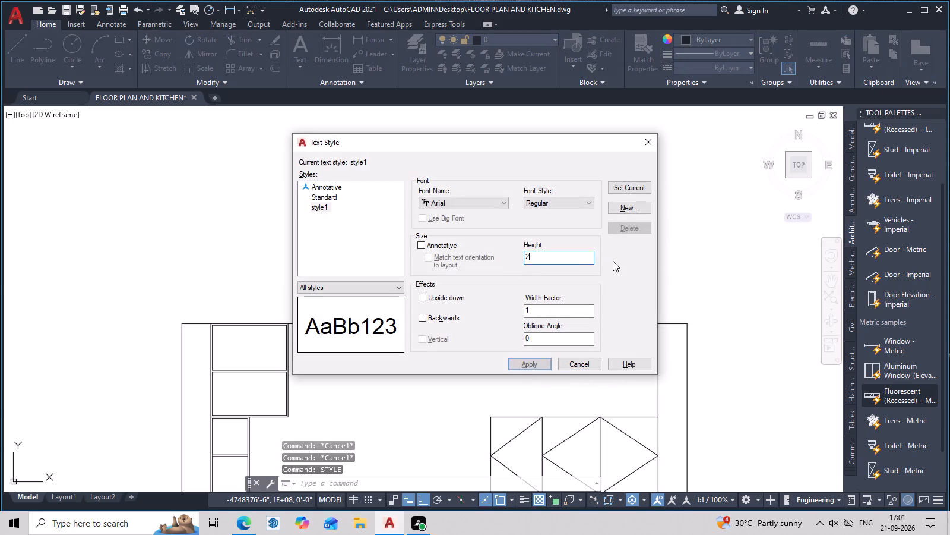
click(625, 185)
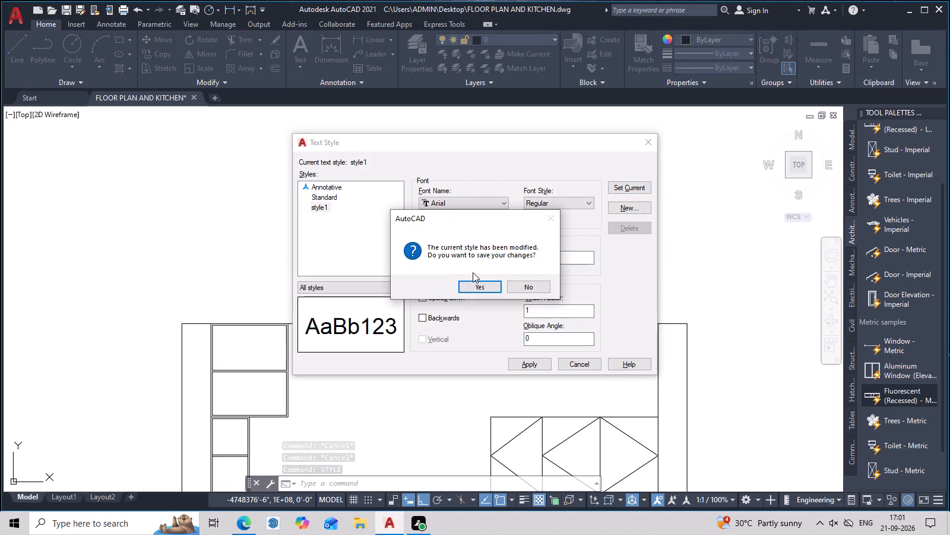
click(475, 281)
click(654, 137)
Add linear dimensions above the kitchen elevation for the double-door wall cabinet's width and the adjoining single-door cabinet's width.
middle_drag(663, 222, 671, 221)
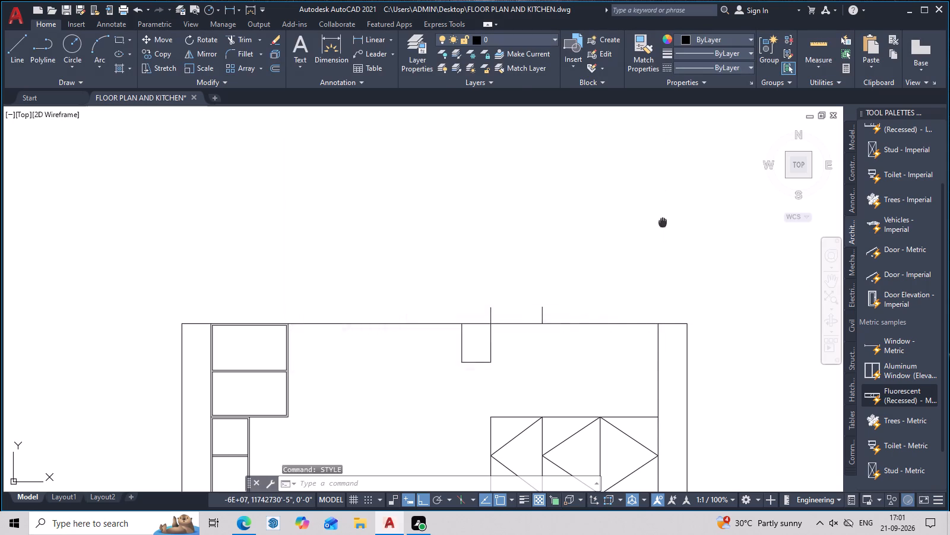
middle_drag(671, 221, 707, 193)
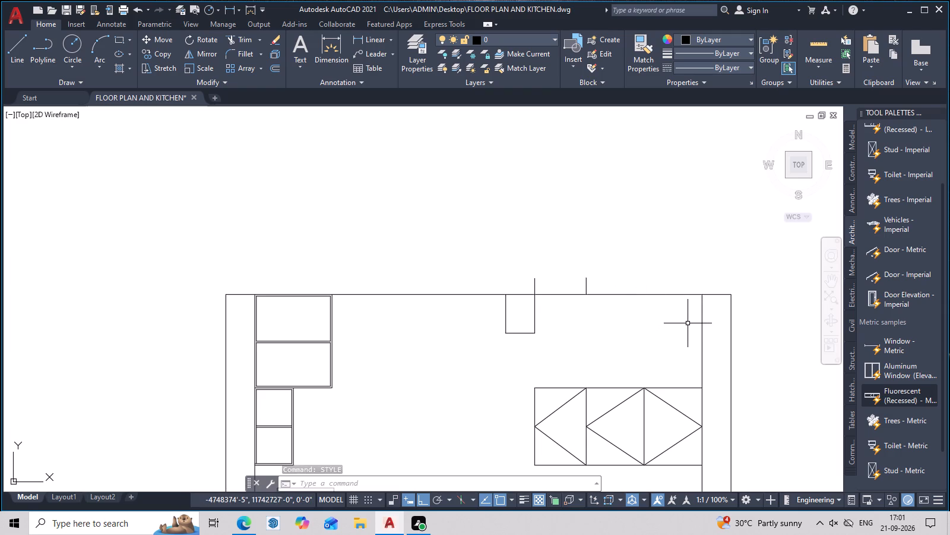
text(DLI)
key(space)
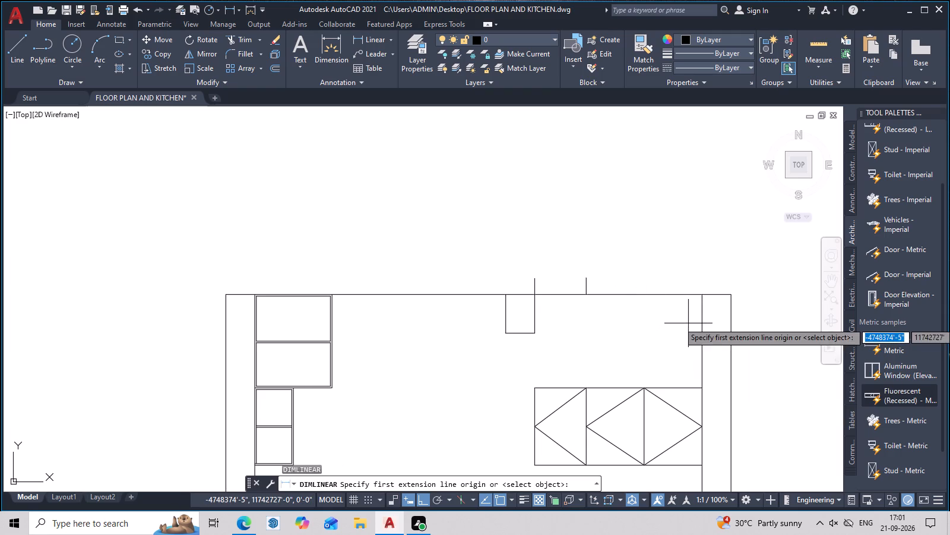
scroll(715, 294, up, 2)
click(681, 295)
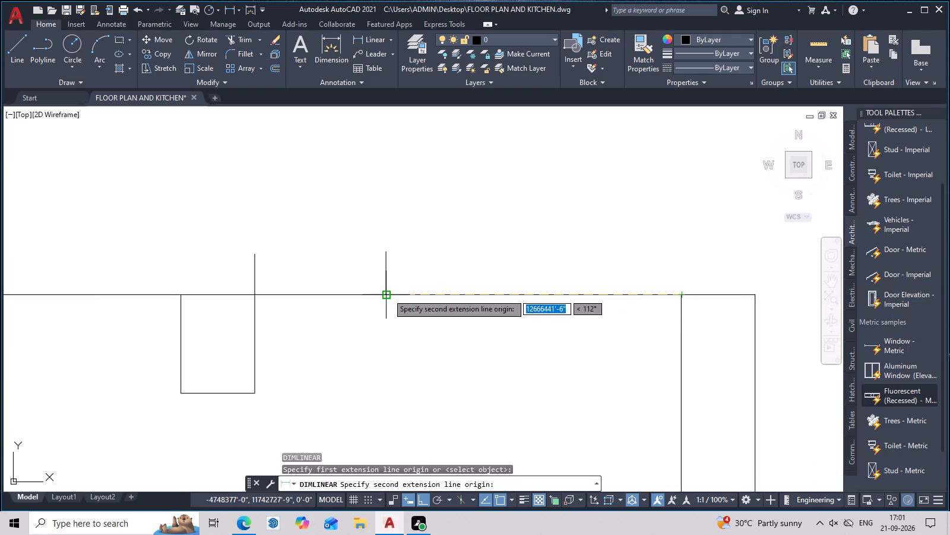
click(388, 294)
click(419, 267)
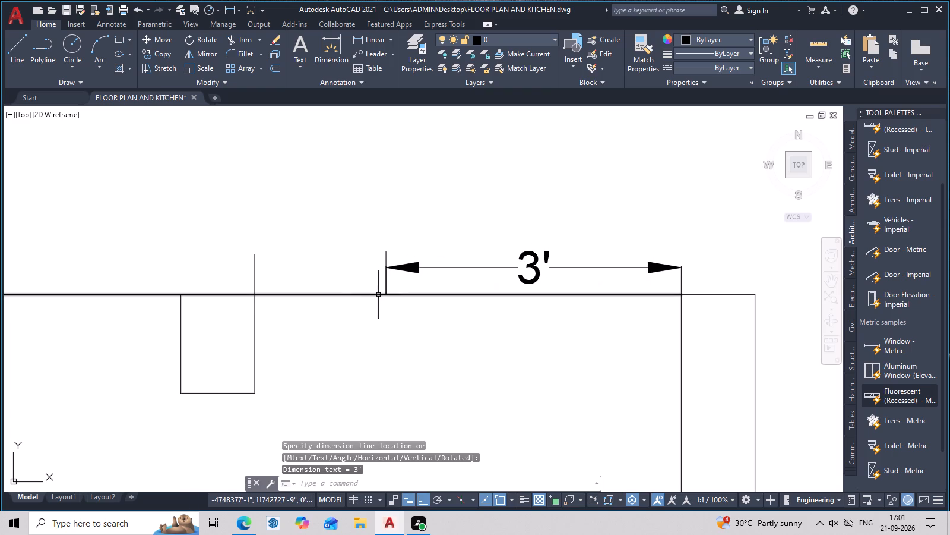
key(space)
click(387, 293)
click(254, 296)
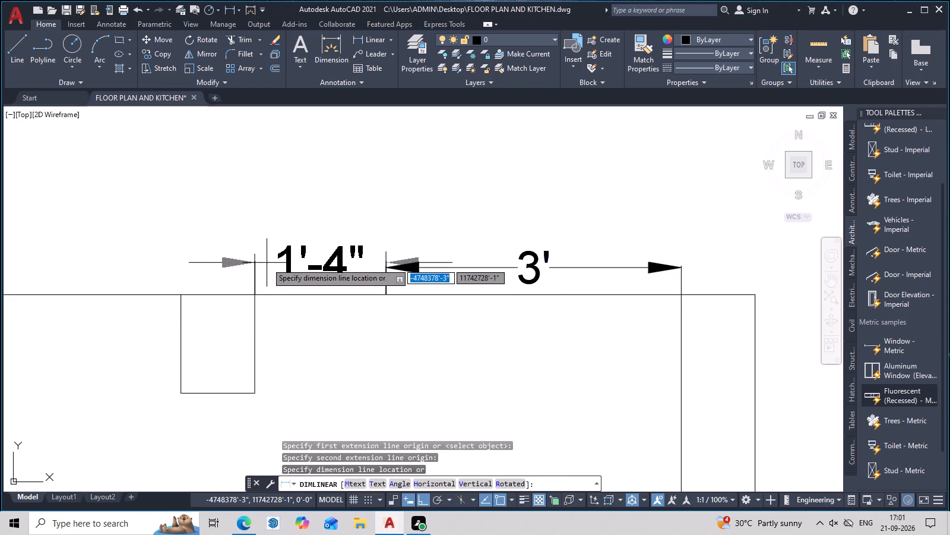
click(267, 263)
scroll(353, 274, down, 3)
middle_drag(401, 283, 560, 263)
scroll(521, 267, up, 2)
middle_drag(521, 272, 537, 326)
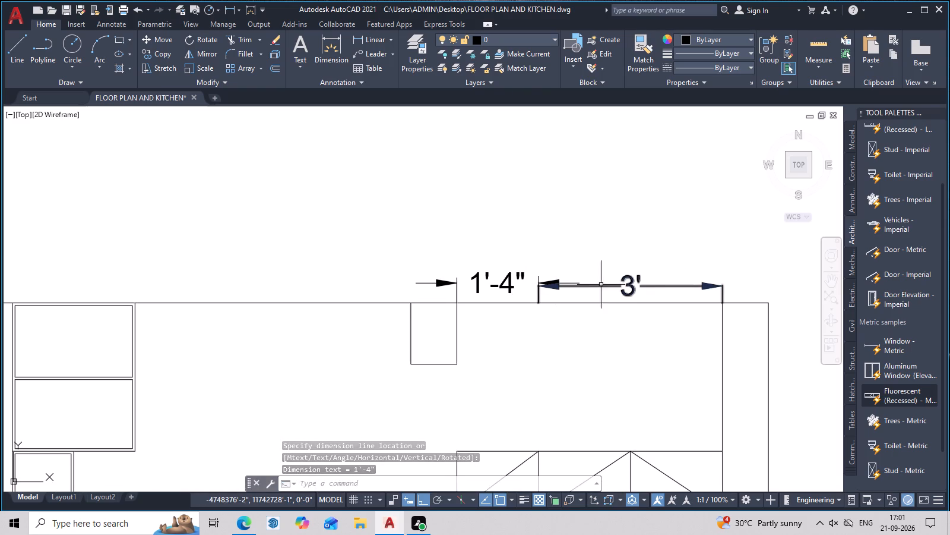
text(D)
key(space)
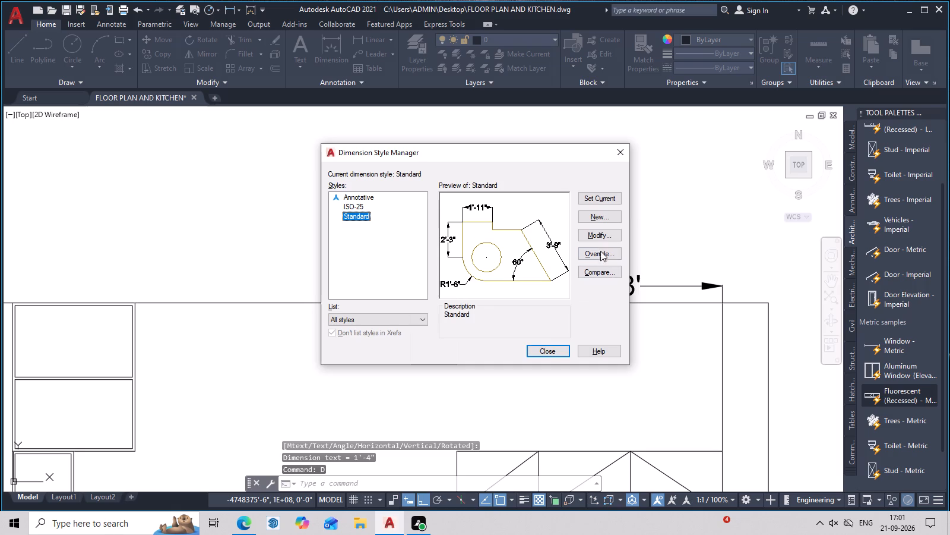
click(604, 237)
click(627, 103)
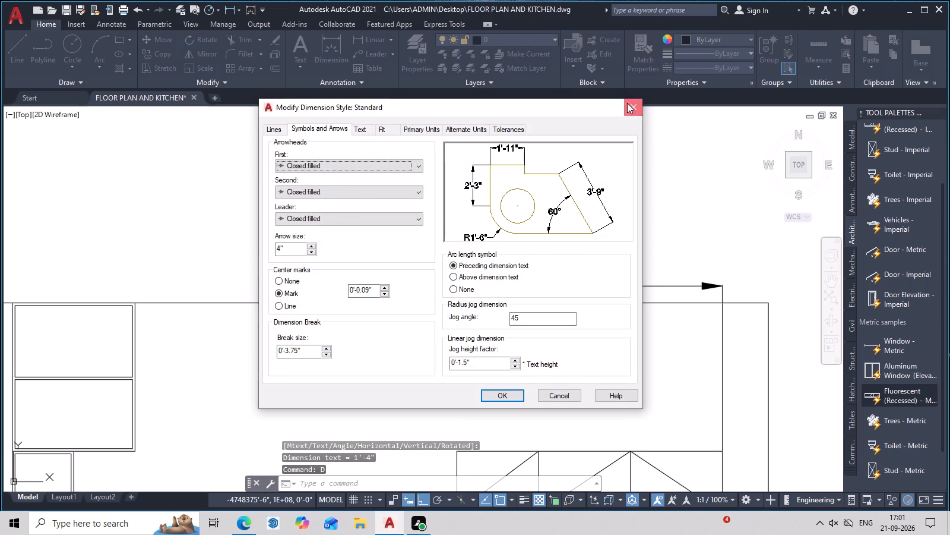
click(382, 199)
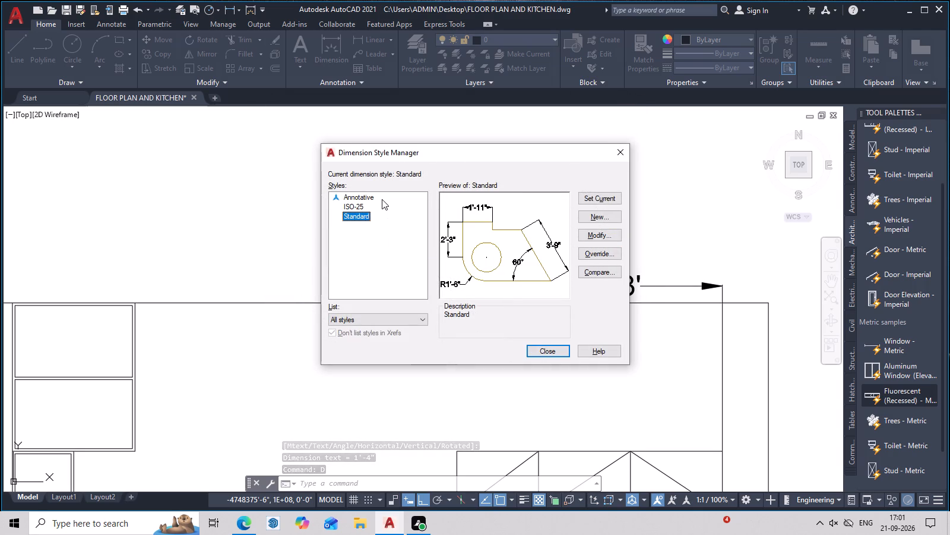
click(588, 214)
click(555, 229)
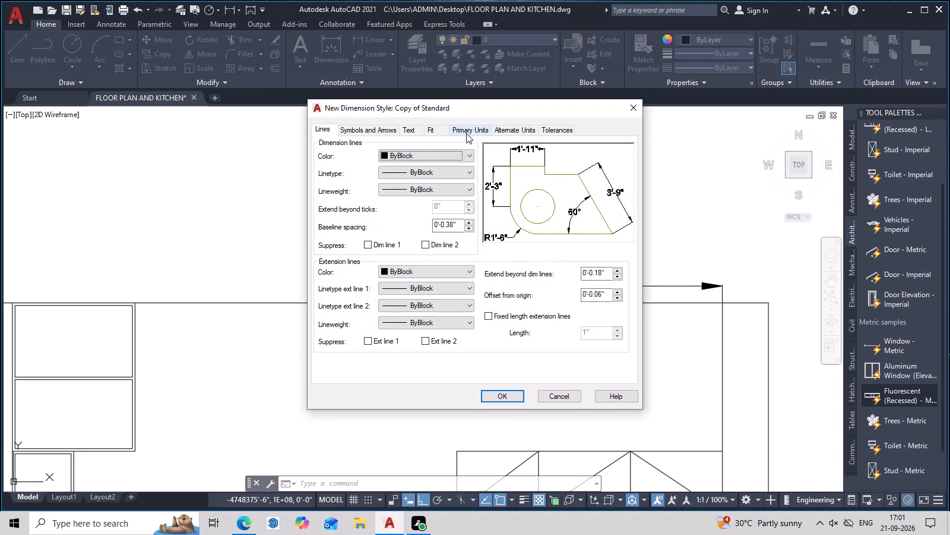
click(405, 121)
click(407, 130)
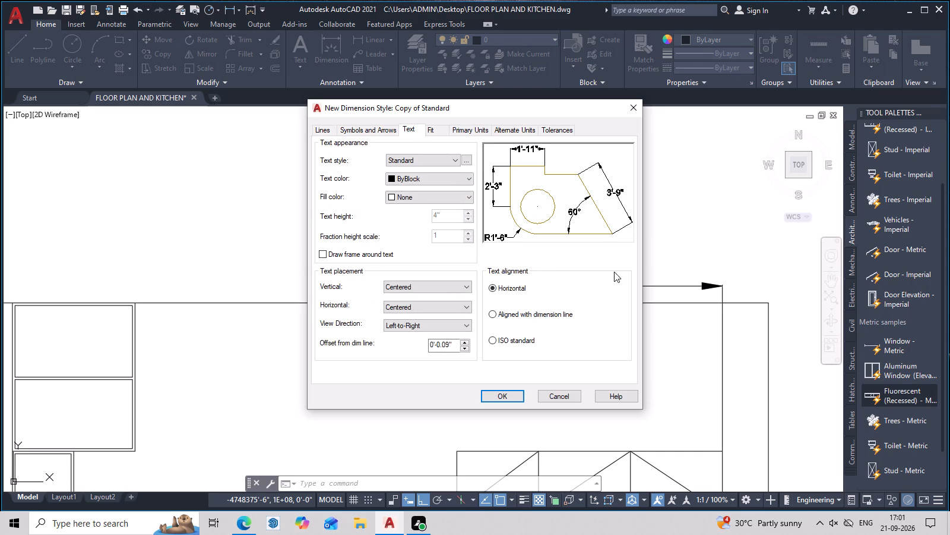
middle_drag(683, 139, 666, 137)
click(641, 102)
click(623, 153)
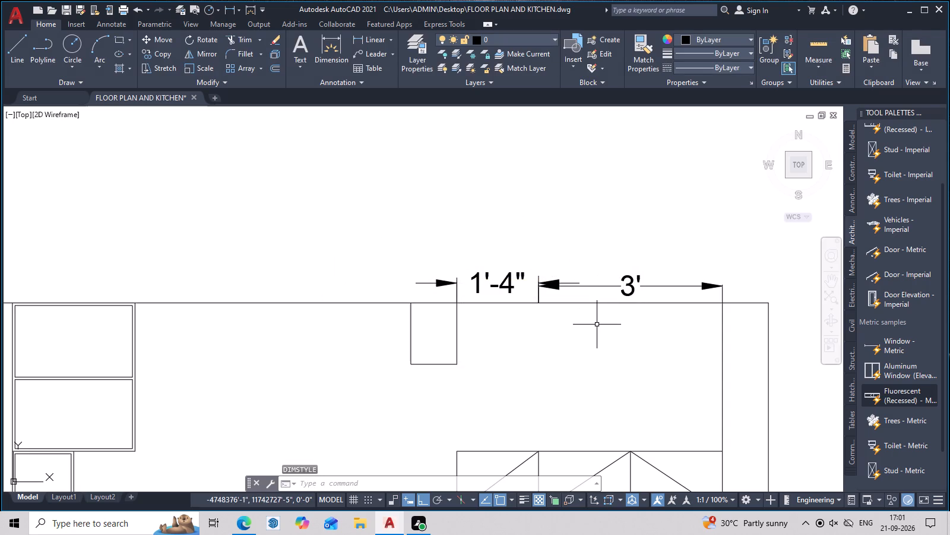
Set style1 as the current text style.
text(STY)
key(space)
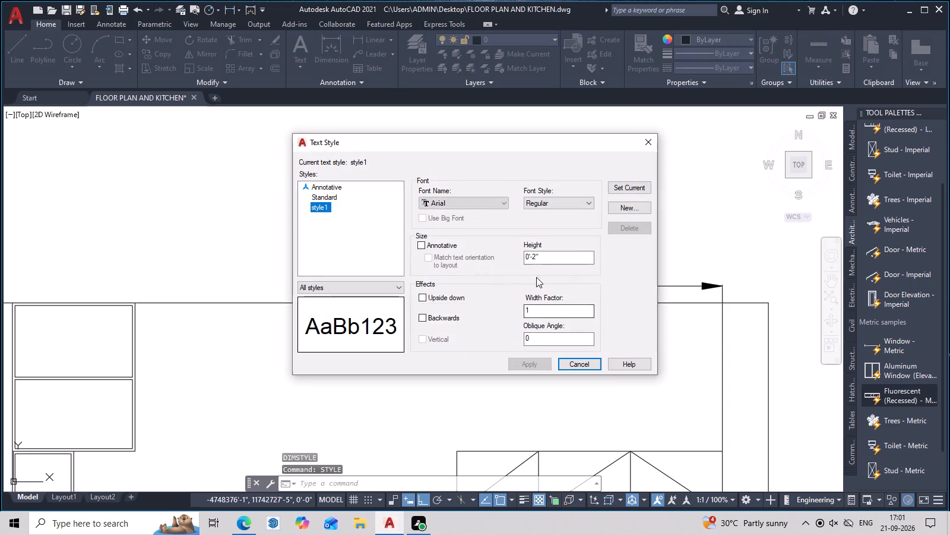
click(622, 185)
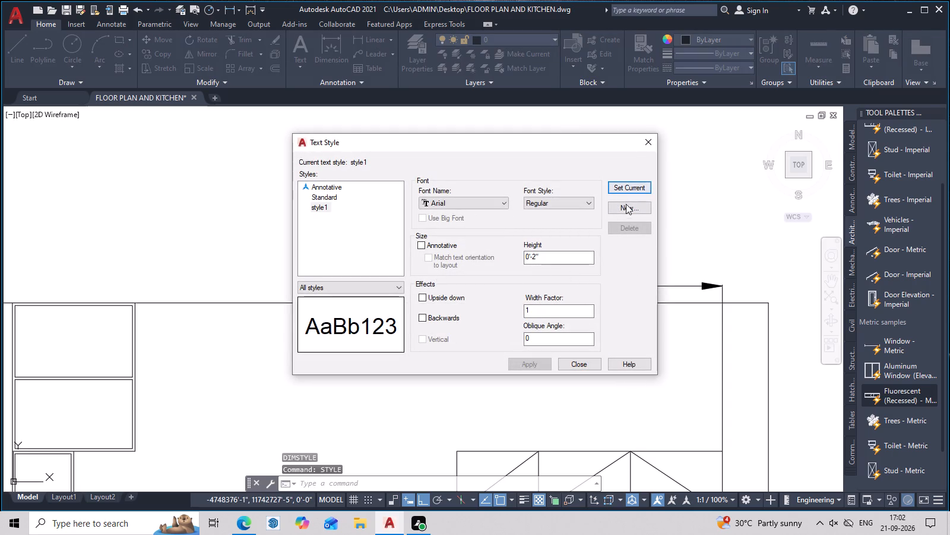
click(319, 207)
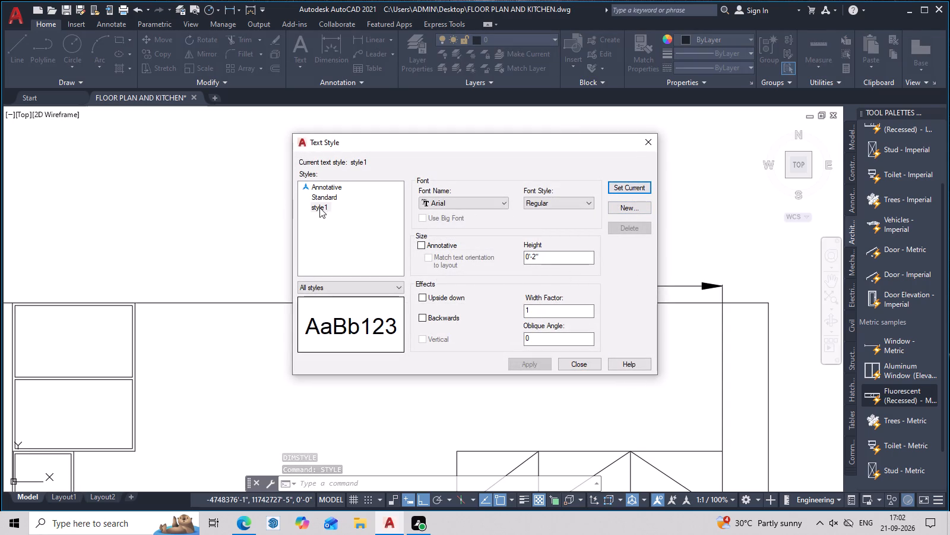
click(645, 141)
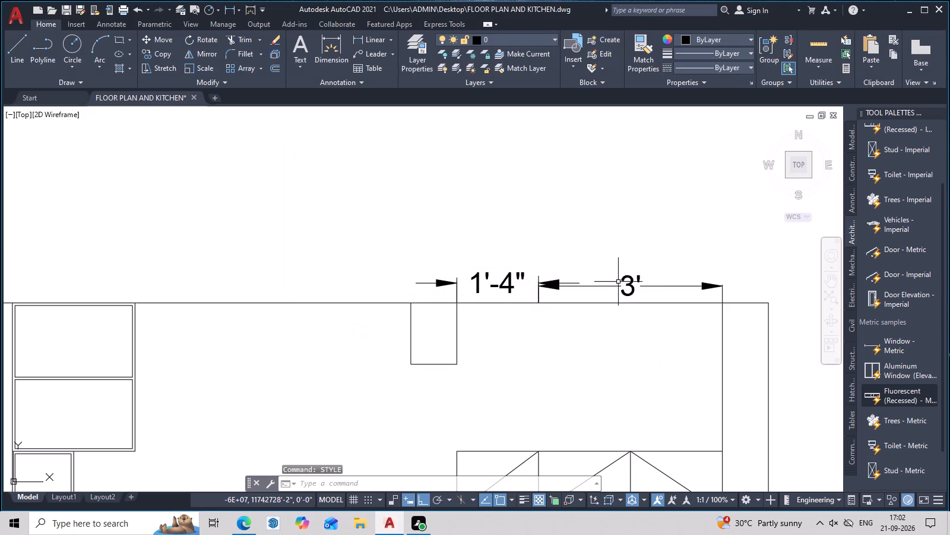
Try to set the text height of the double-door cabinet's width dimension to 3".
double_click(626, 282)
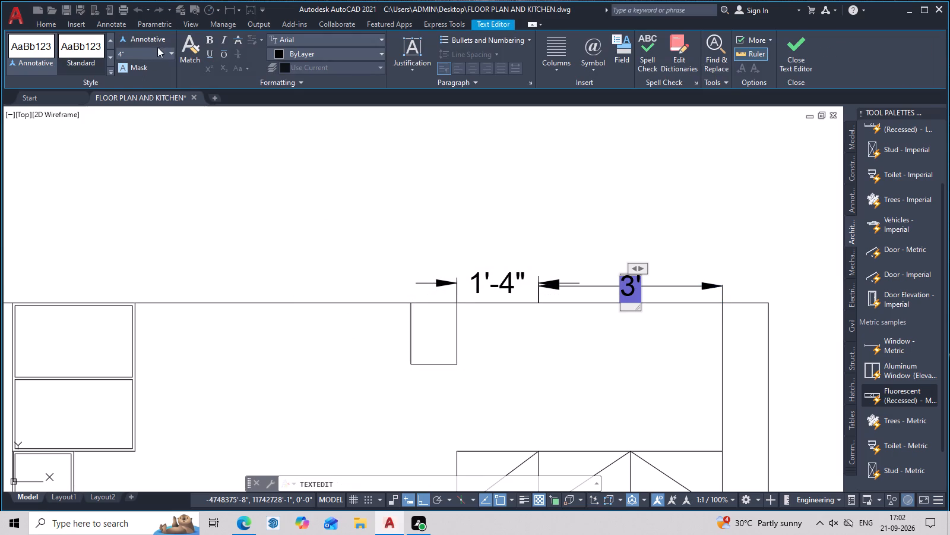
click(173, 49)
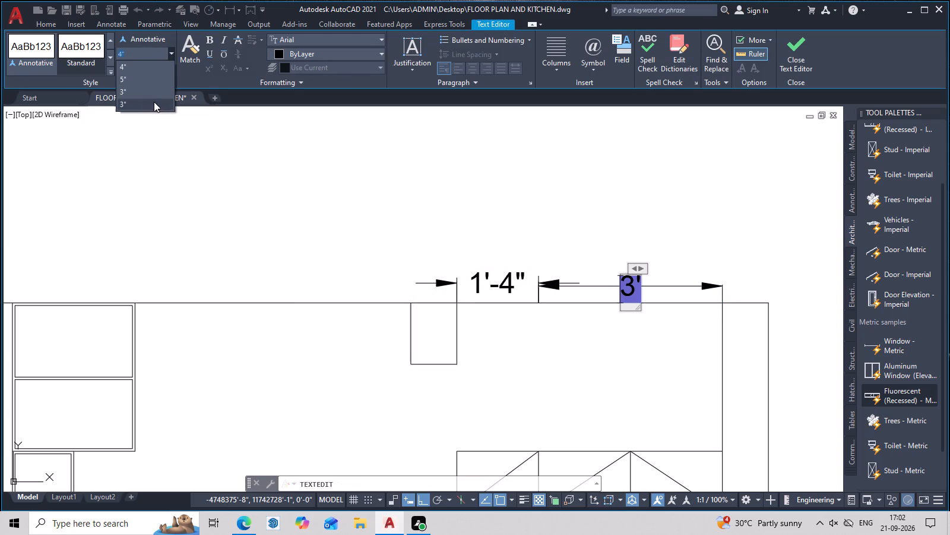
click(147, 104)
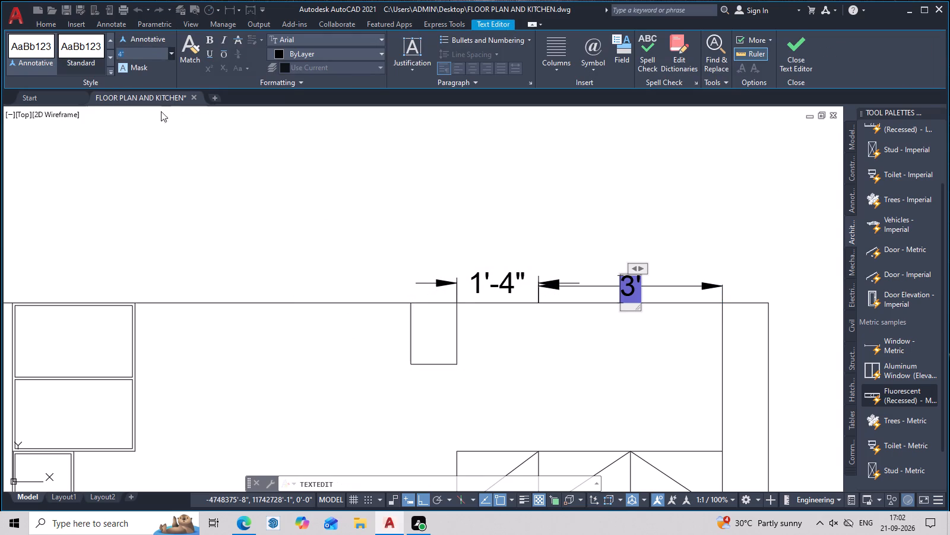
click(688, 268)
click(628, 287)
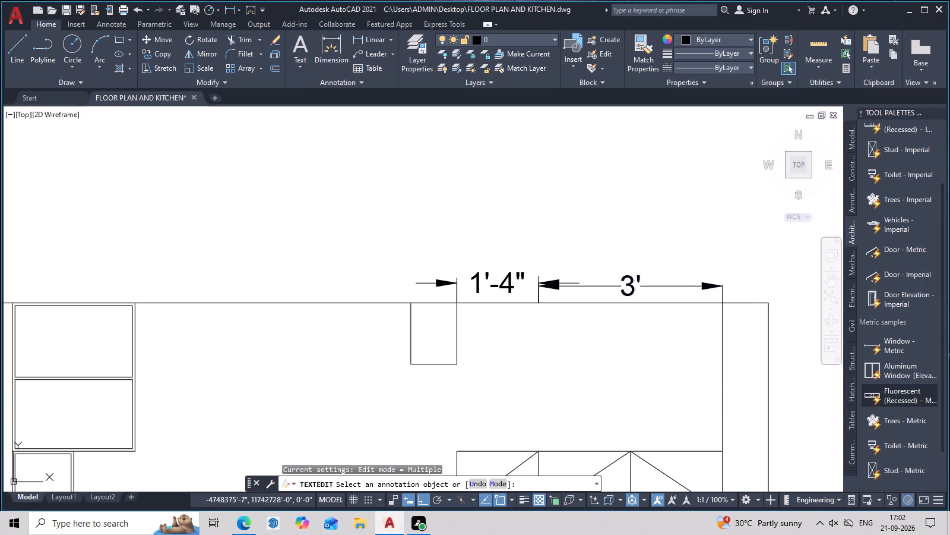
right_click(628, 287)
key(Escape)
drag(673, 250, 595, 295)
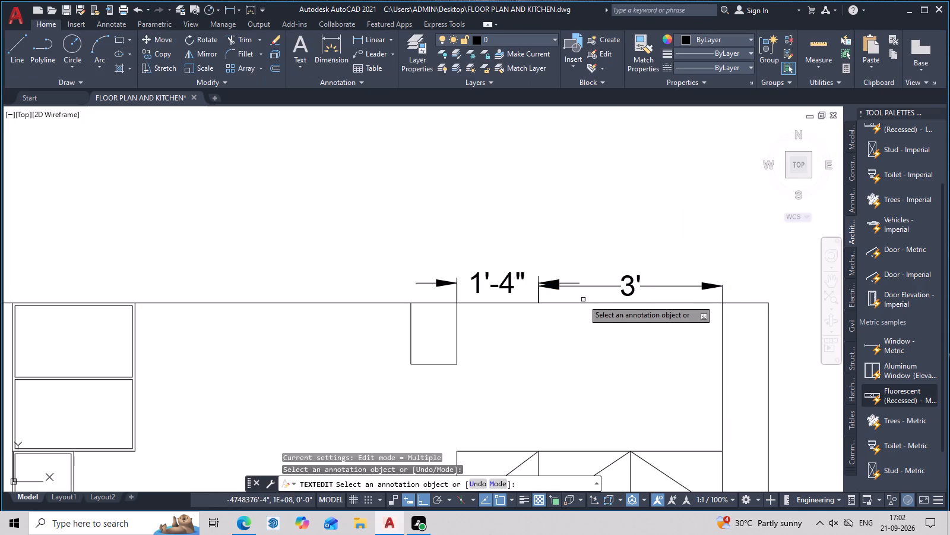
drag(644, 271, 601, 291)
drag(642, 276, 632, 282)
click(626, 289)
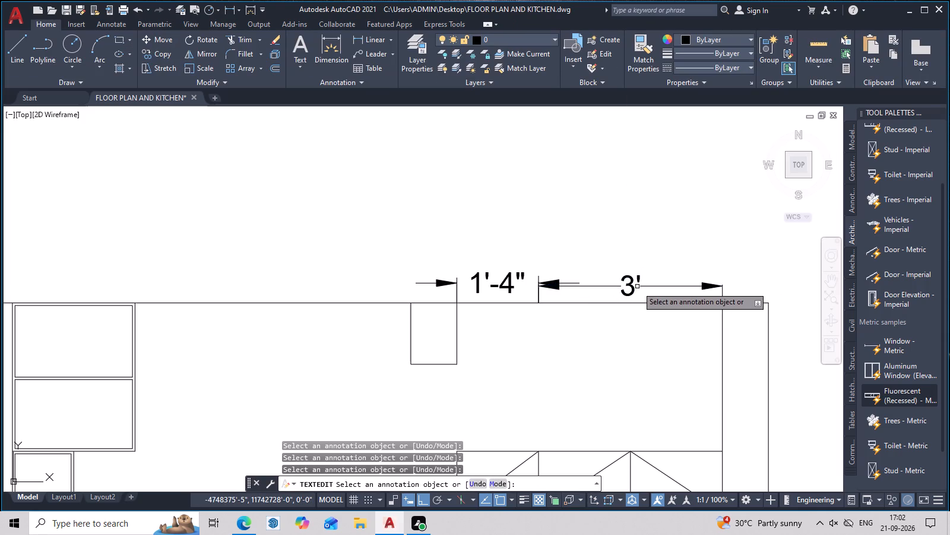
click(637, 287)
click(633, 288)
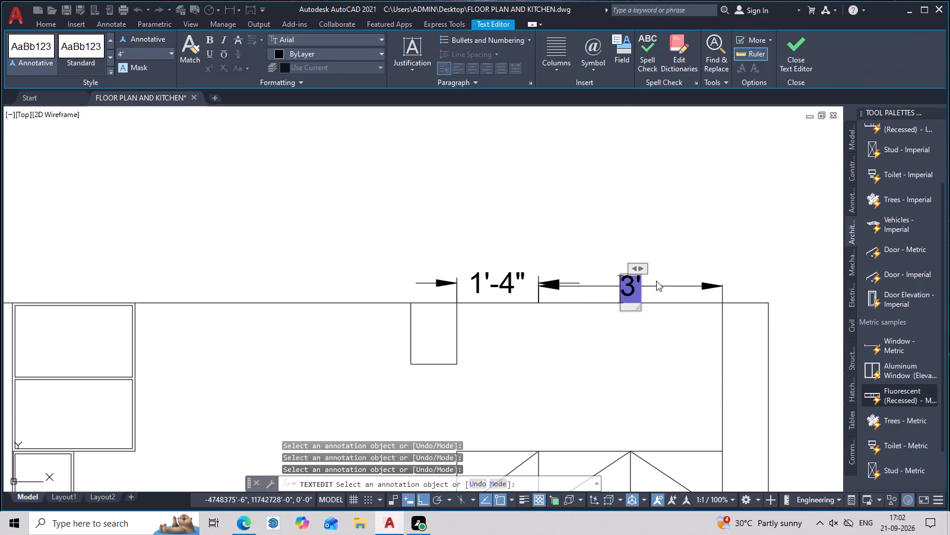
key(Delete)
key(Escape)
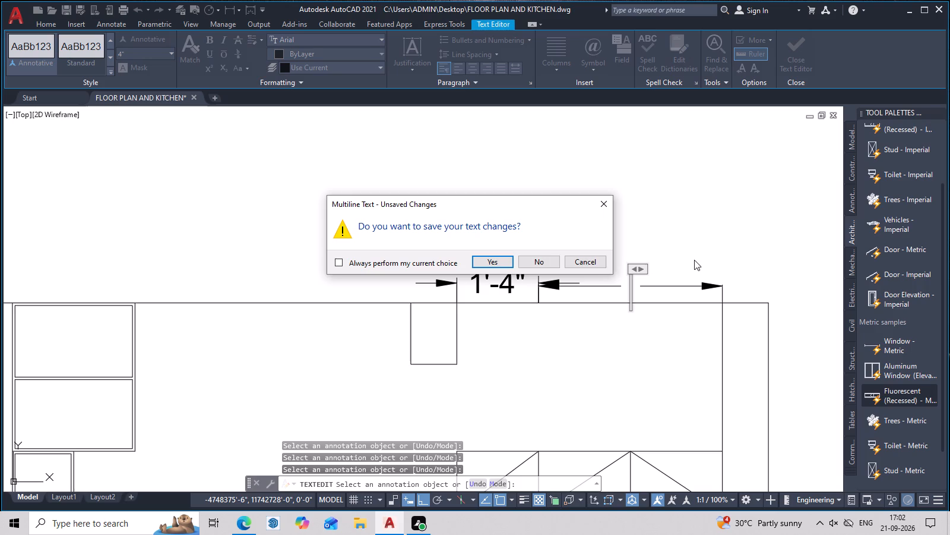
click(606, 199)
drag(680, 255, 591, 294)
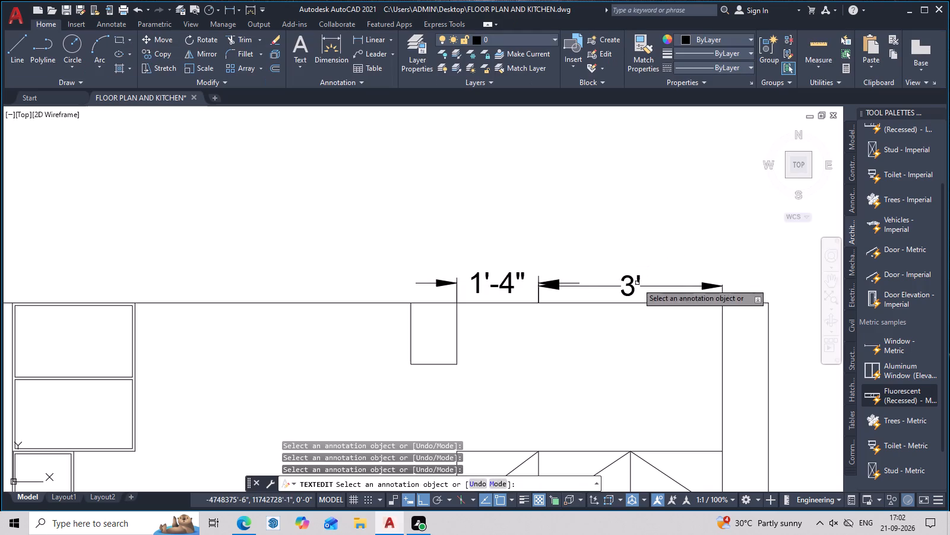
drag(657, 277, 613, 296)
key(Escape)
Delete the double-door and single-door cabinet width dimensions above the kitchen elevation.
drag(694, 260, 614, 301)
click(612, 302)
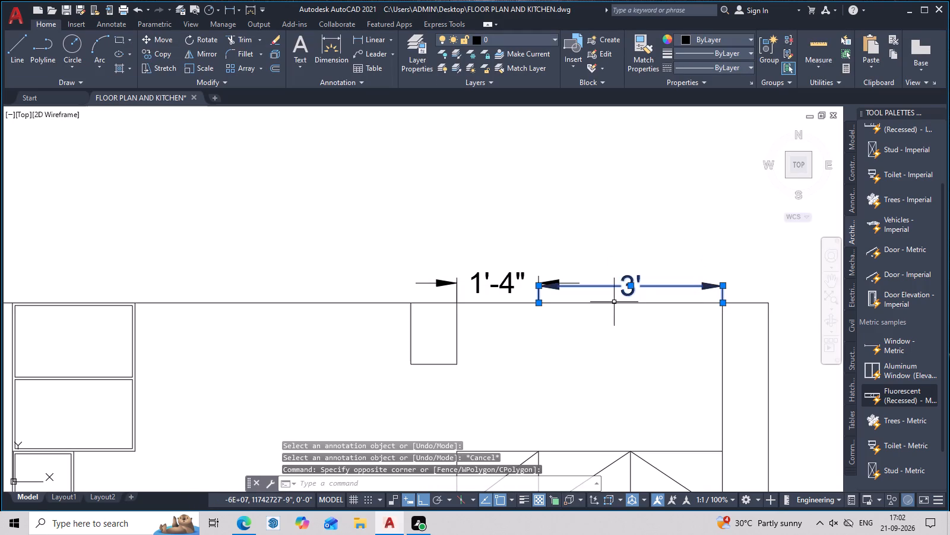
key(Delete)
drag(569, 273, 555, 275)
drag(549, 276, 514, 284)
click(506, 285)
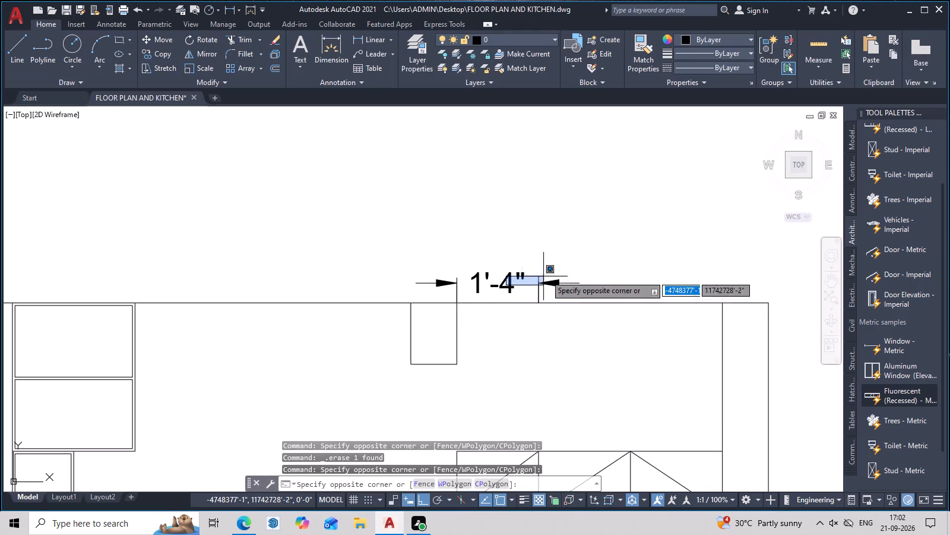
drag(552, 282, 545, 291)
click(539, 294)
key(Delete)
Copy the whole kitchen elevation, including the short marker lines above it, to the clipboard.
scroll(547, 296, down, 2)
middle_click(553, 297)
scroll(553, 297, down, 1)
middle_drag(565, 351, 576, 272)
drag(656, 194, 460, 175)
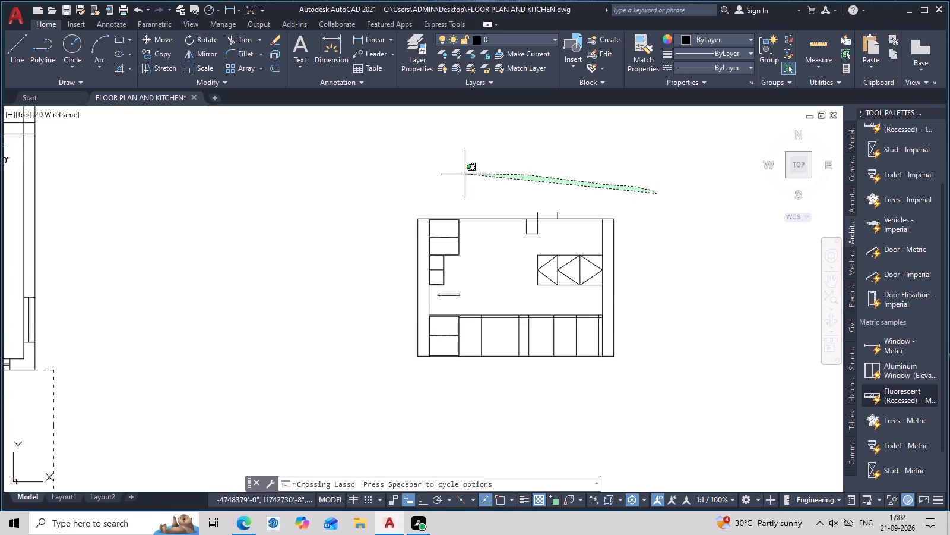
drag(460, 175, 660, 415)
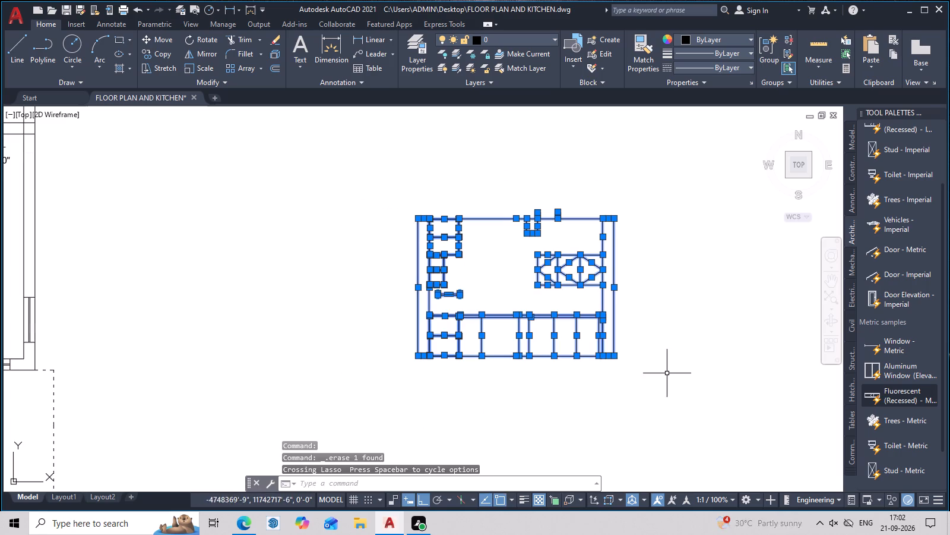
key(ctrl+c)
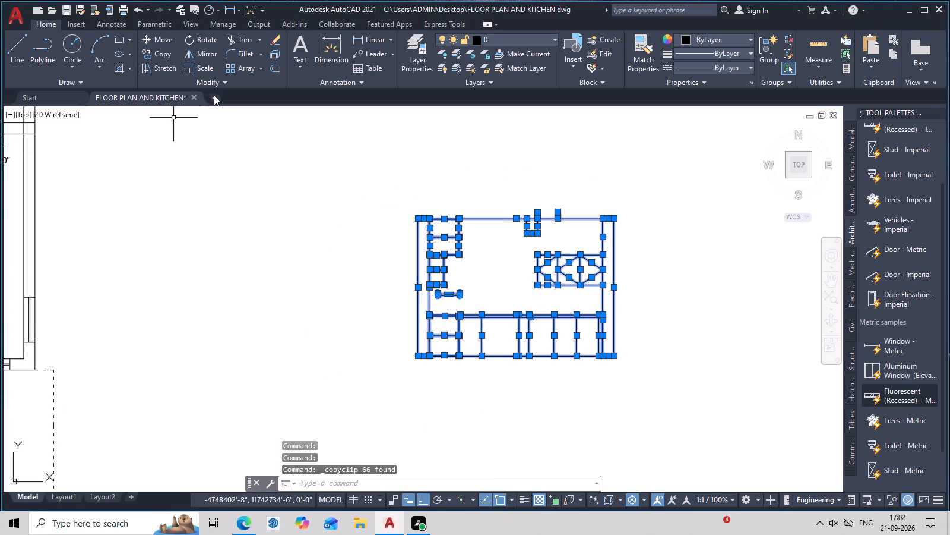
Create a new blank drawing.
click(214, 95)
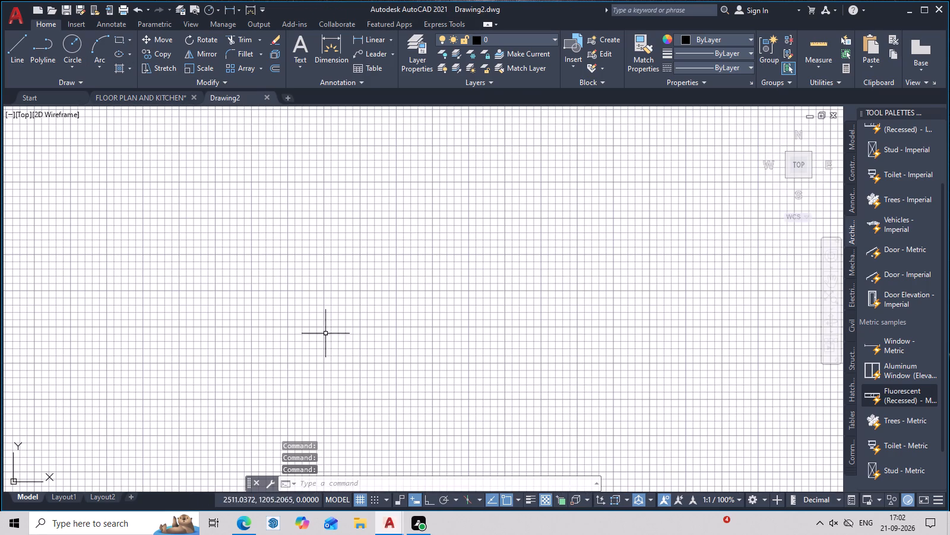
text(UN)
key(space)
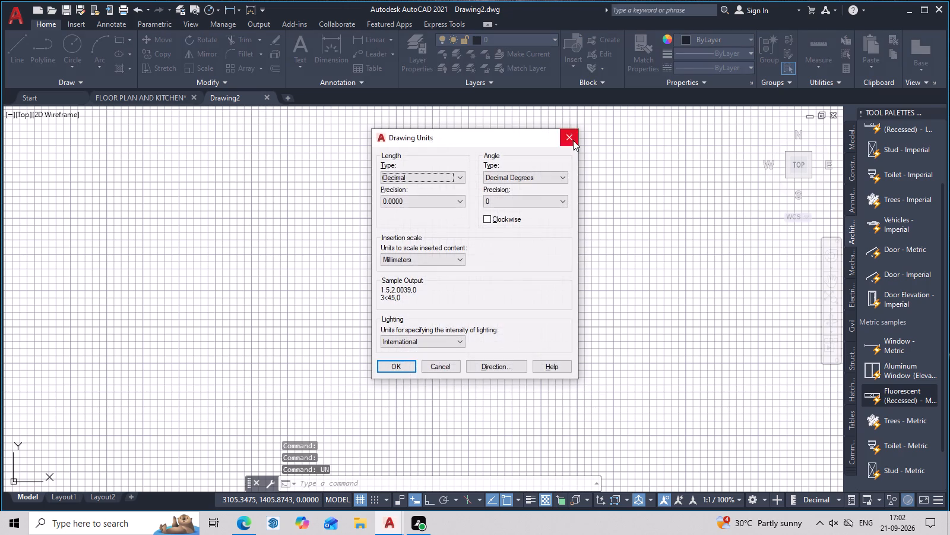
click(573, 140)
Turn off the grid display in the new drawing.
key(F7)
middle_drag(411, 313, 400, 320)
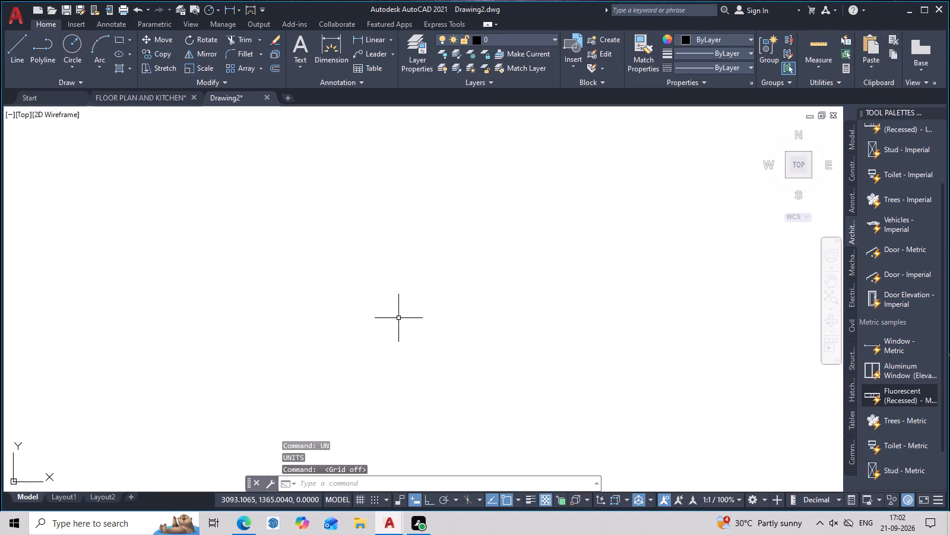
Paste the copied kitchen elevation into the empty new drawing.
key(ctrl+v)
scroll(399, 322, up, 2)
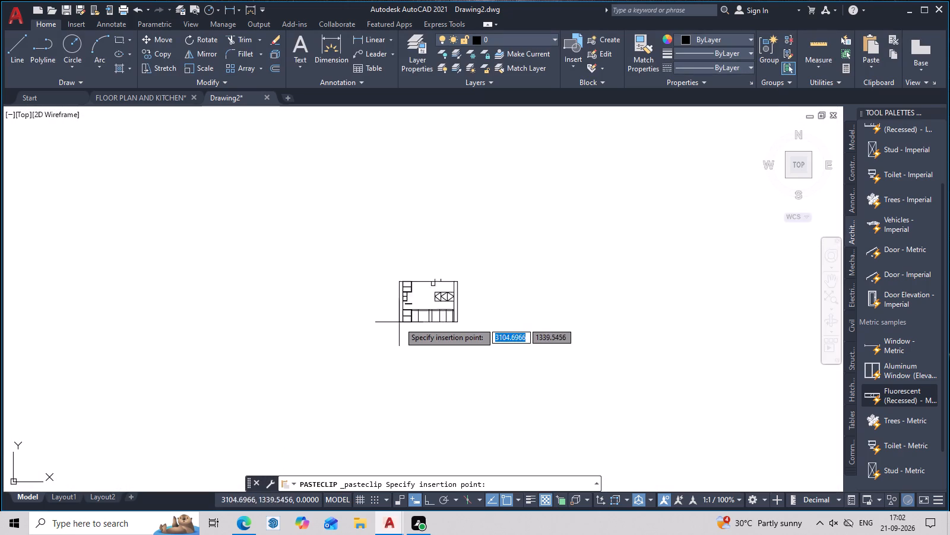
scroll(399, 322, up, 4)
middle_drag(401, 319, 309, 399)
click(327, 389)
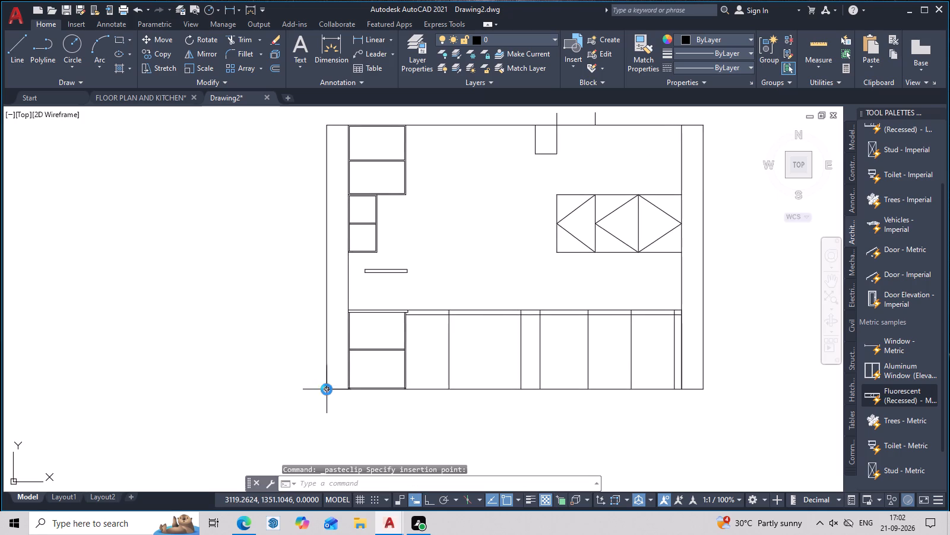
scroll(397, 360, up, 2)
middle_drag(394, 365, 338, 430)
scroll(368, 389, down, 2)
middle_drag(368, 397, 354, 427)
key(Escape)
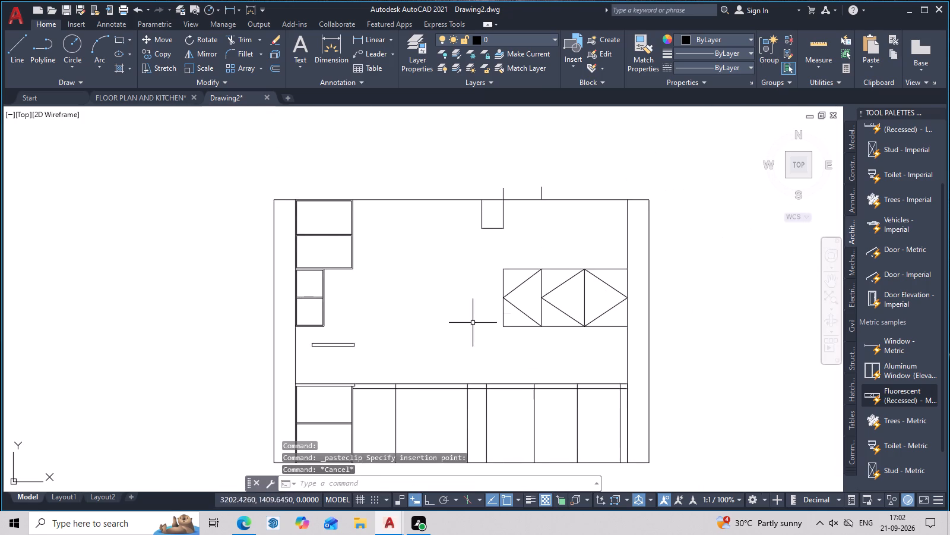
Configure the drawing units to Engineering length with 0'-0" precision and an insertion scale in inches.
middle_drag(492, 311, 474, 336)
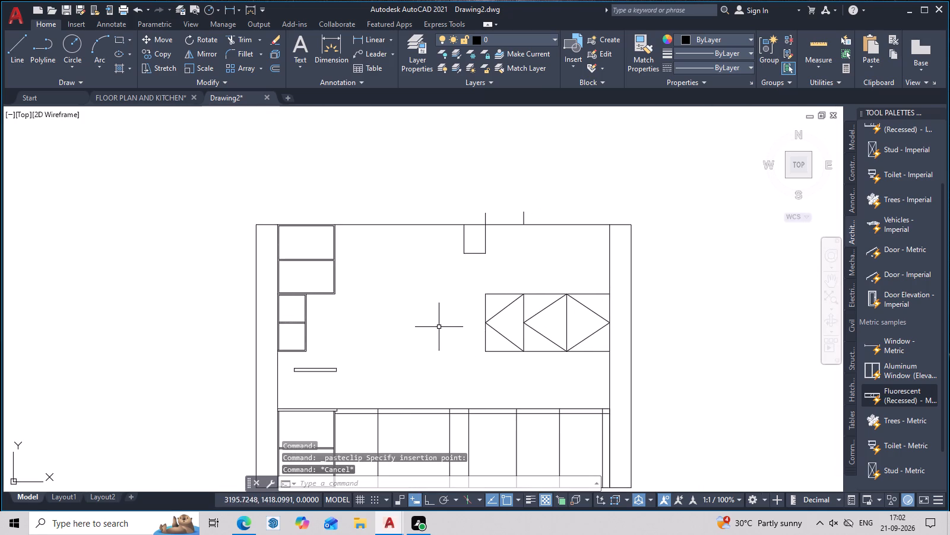
text(UN)
key(space)
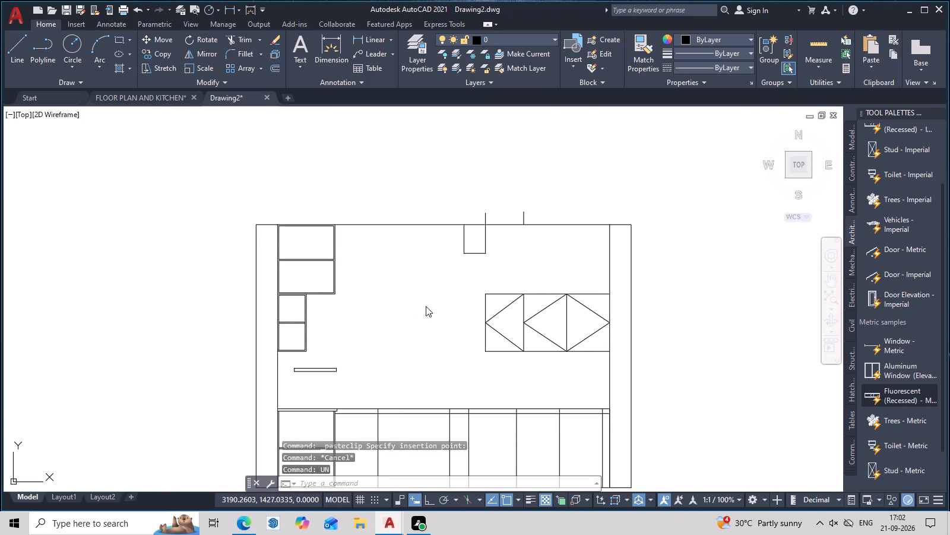
click(427, 182)
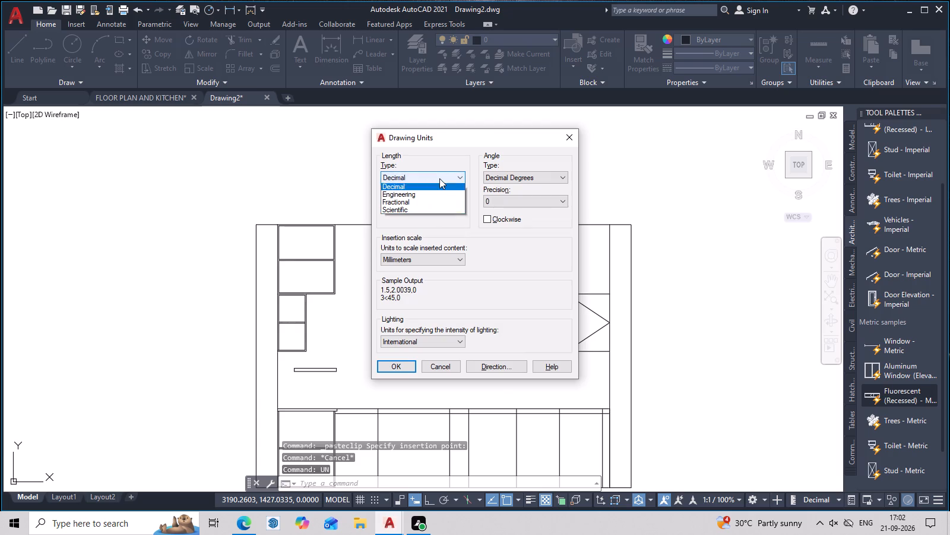
click(430, 204)
click(438, 207)
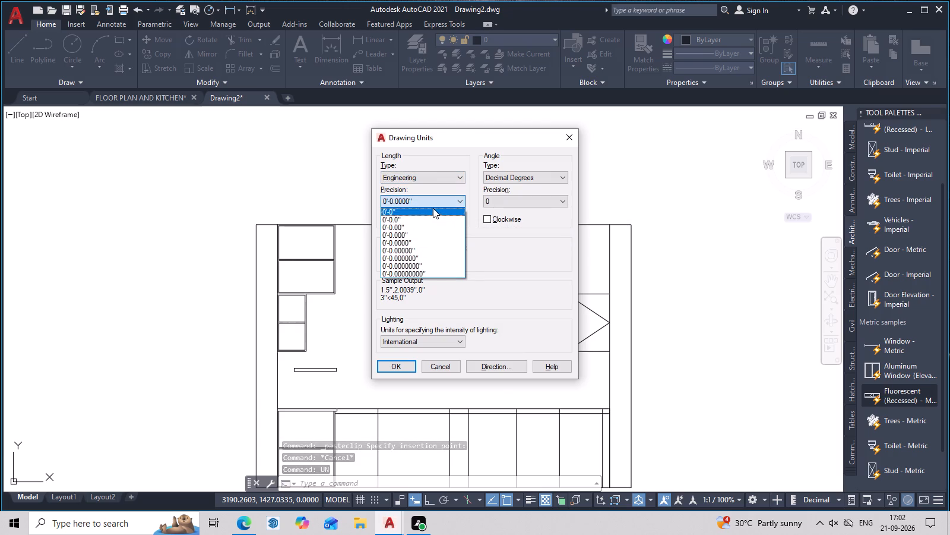
click(433, 208)
click(428, 255)
click(419, 279)
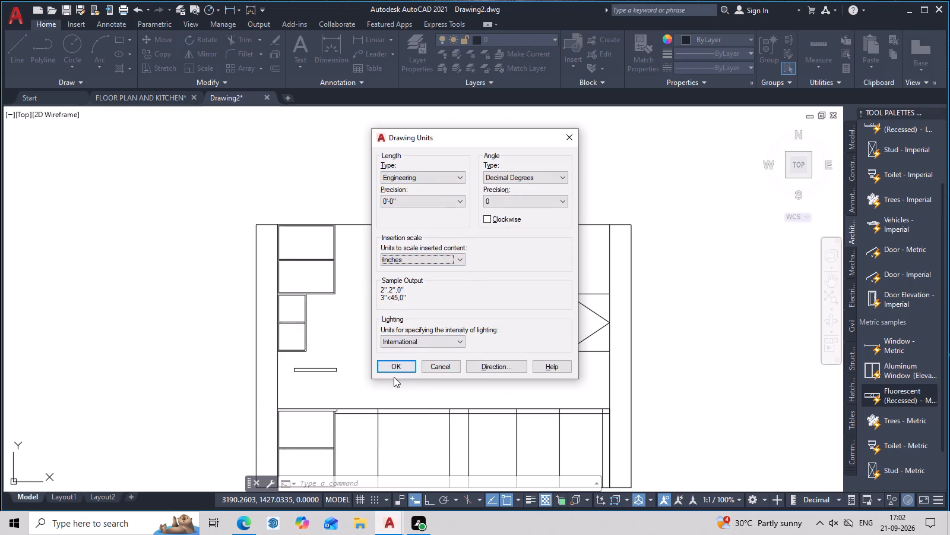
click(404, 366)
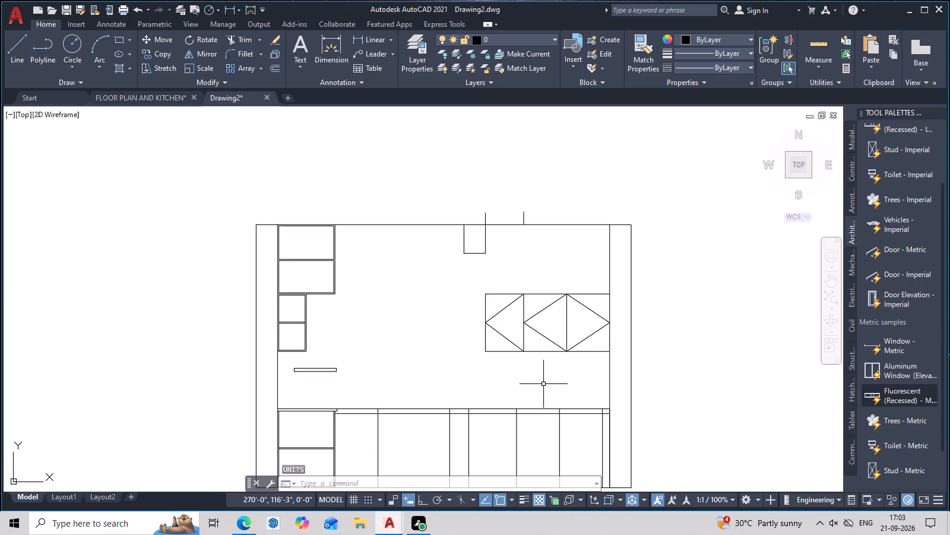
Open the Standard dimension style for modification and select its text height for editing.
key(d)
key(space)
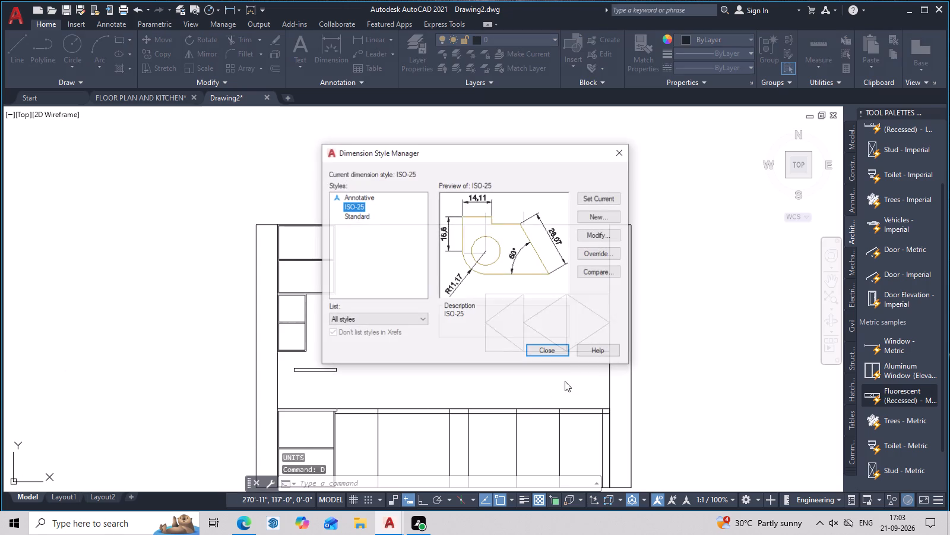
click(363, 216)
click(595, 219)
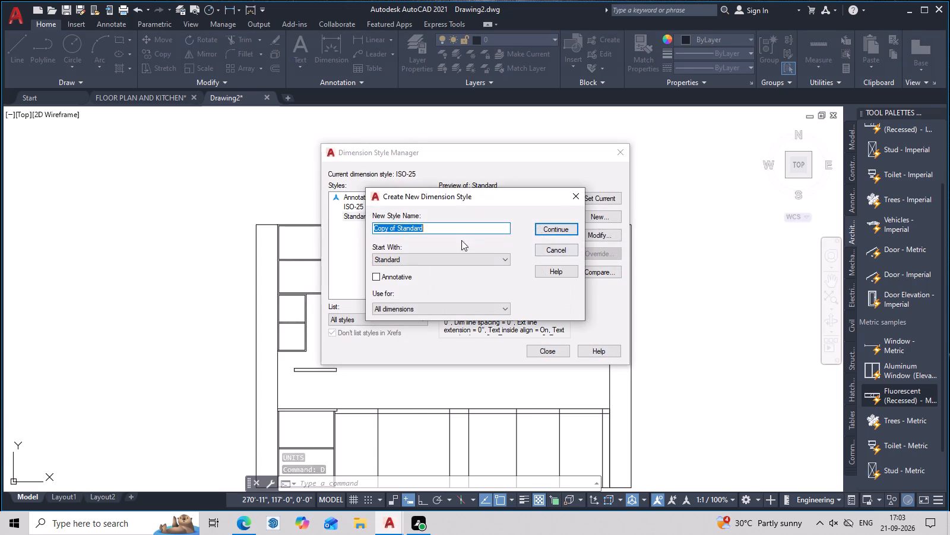
click(585, 202)
click(598, 237)
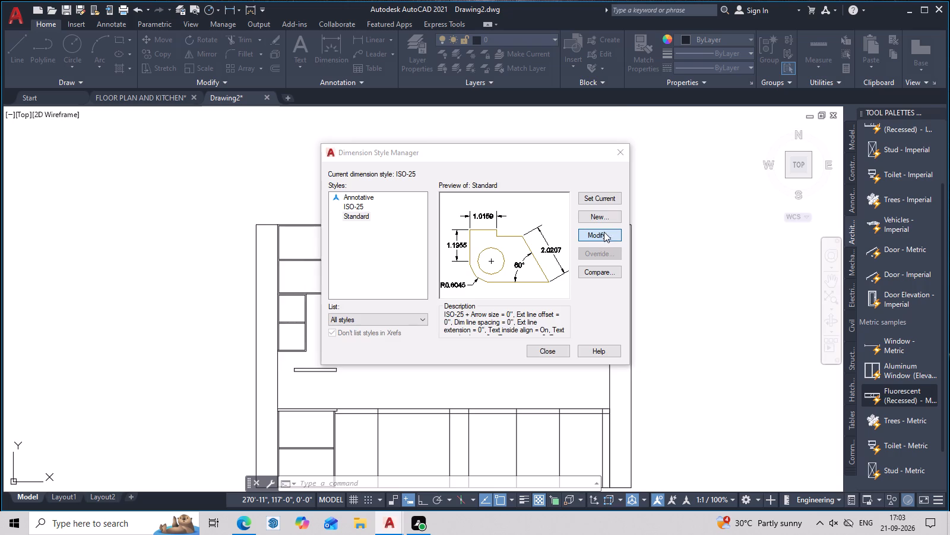
middle_click(601, 241)
scroll(601, 241, down, 1)
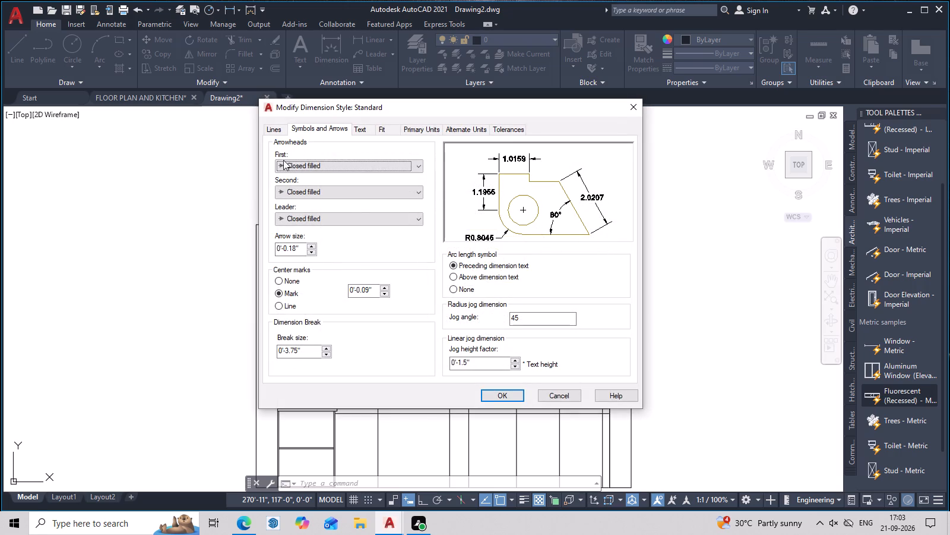
click(362, 131)
drag(421, 213, 378, 229)
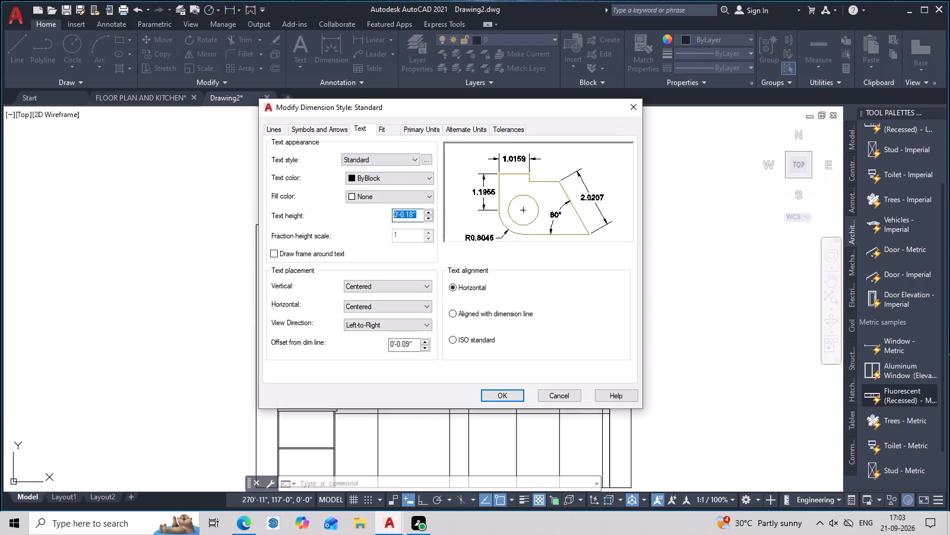
Set the Standard dimension style's text height to 2 and arrow size to 1.
drag(378, 229, 330, 251)
key(BackSpace)
key(2)
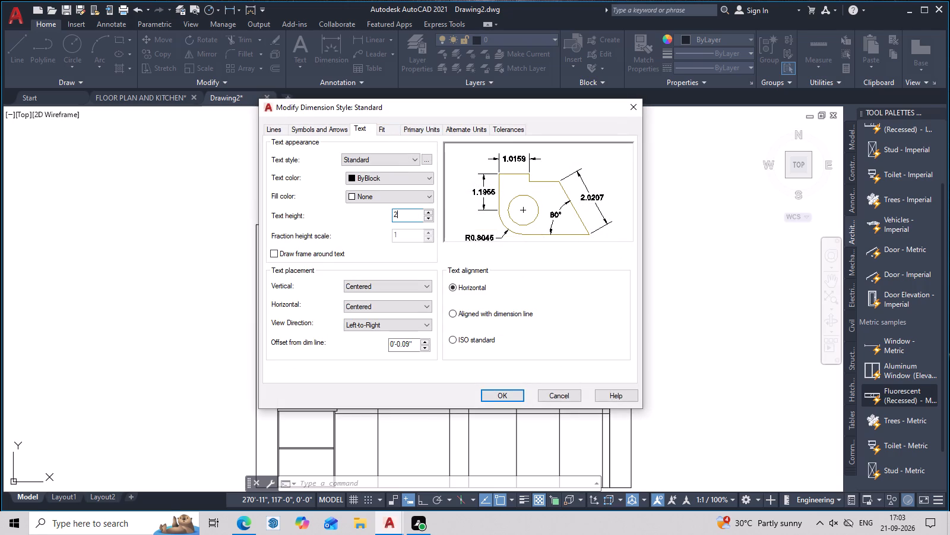
click(329, 119)
click(327, 134)
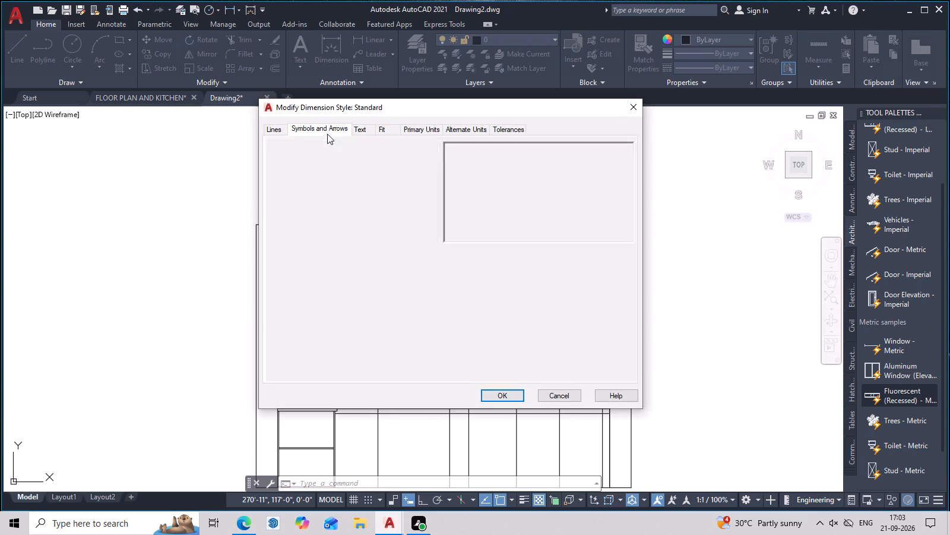
scroll(292, 250, up, 2)
drag(303, 246, 275, 253)
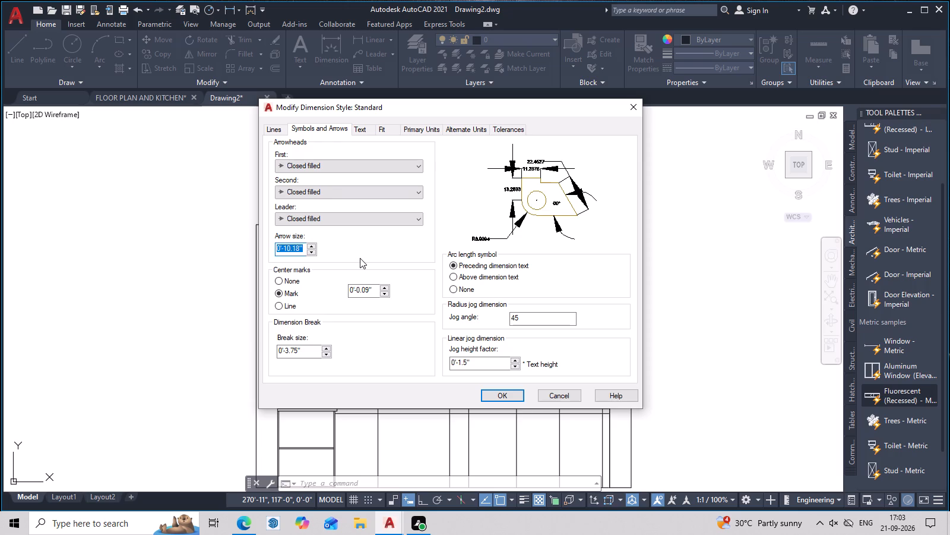
key(BackSpace)
key(1)
click(515, 394)
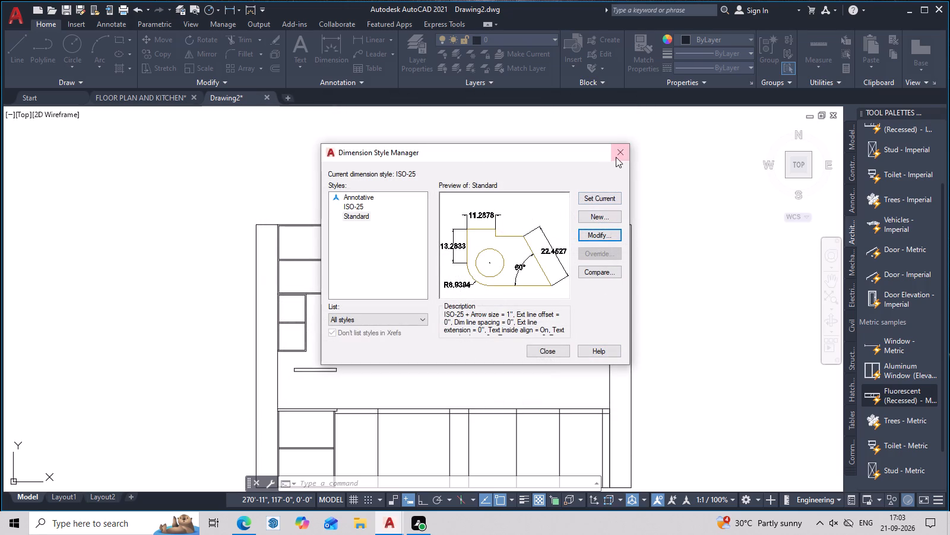
click(620, 153)
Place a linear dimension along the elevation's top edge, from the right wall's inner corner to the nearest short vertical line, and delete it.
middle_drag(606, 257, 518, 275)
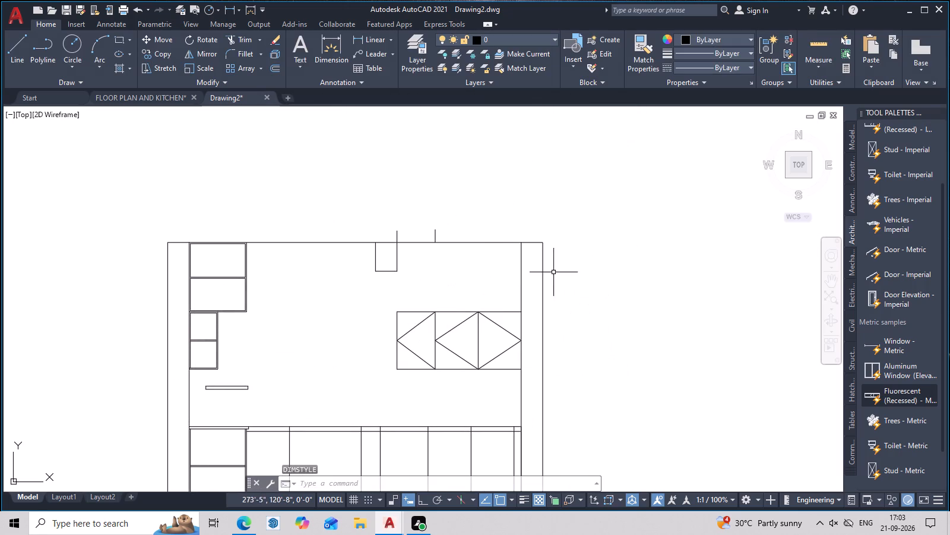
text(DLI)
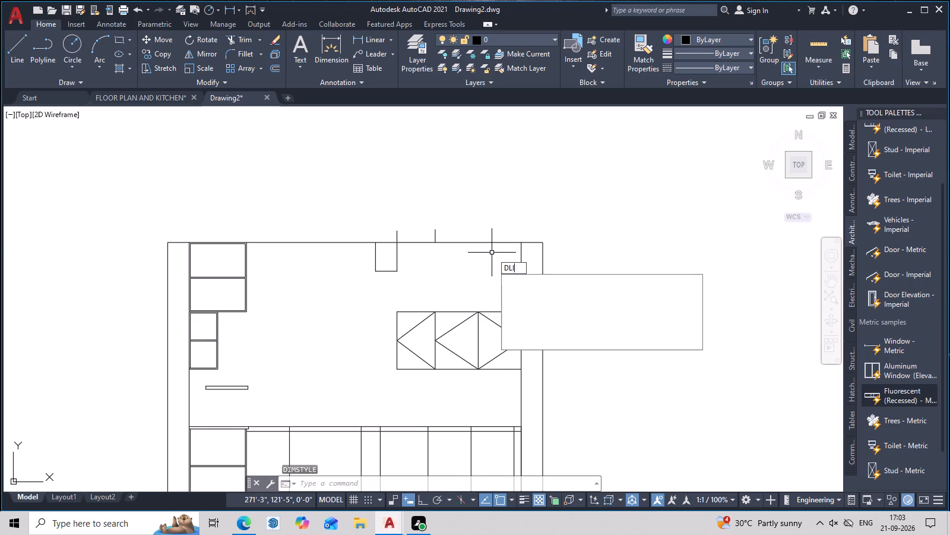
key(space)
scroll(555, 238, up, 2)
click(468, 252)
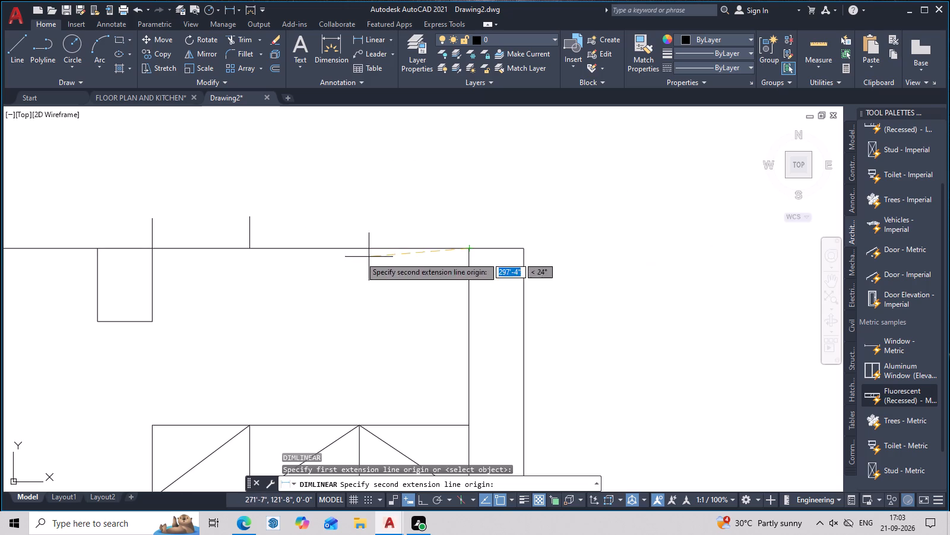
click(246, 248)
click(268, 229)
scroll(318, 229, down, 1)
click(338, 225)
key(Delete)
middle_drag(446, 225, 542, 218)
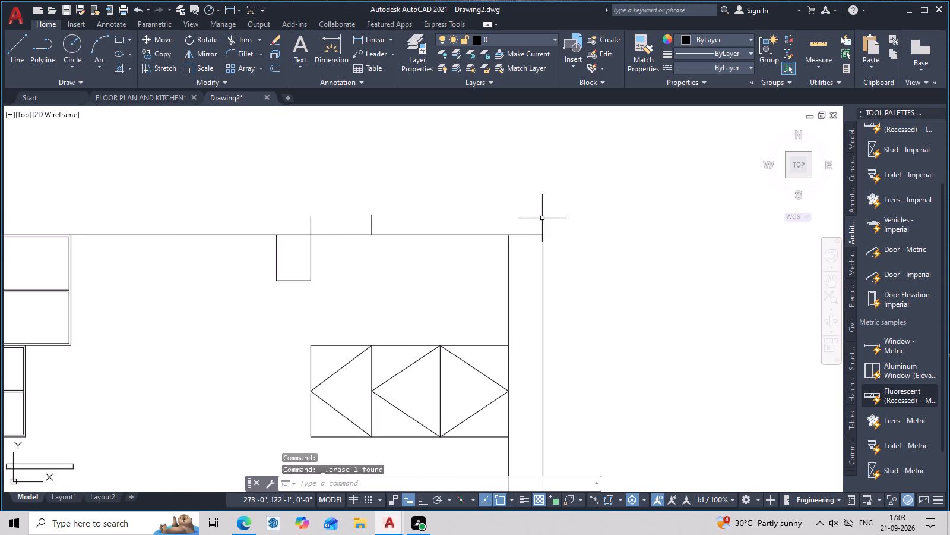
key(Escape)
Set the Standard dimension style's primary units to Engineering with 0'-0" precision and make that style current.
text(D)
key(space)
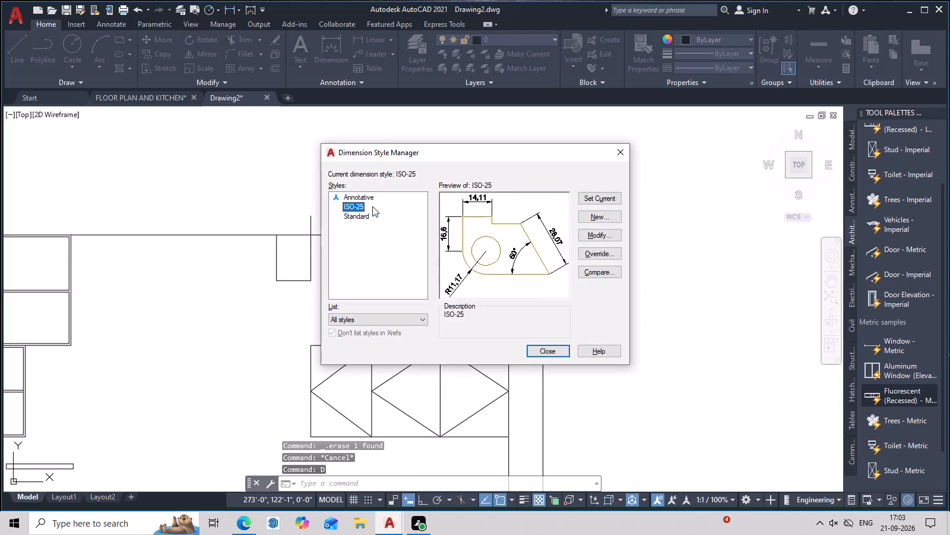
click(363, 214)
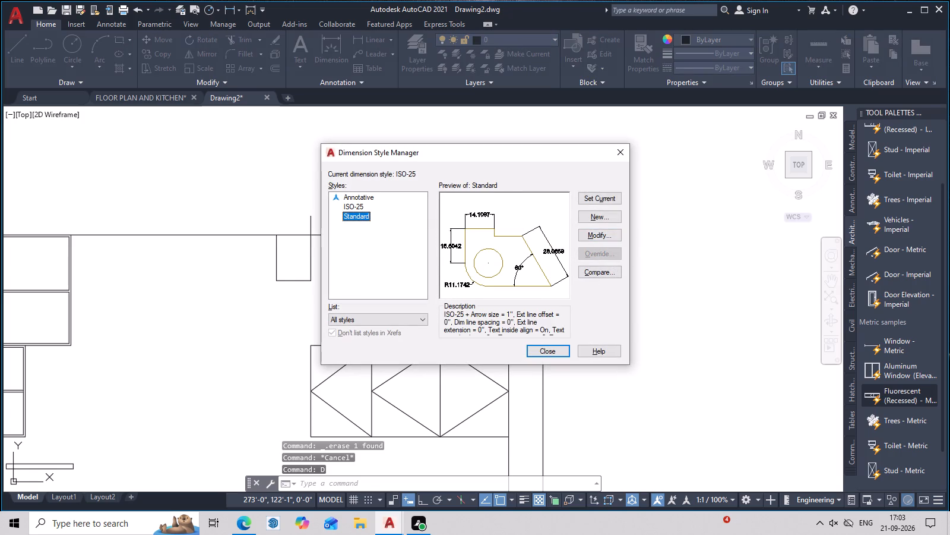
click(610, 235)
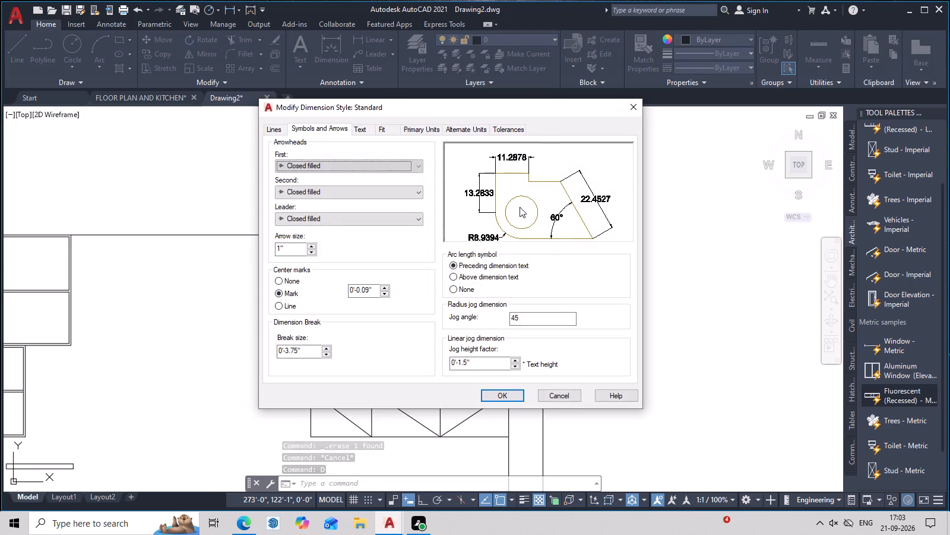
click(419, 133)
click(412, 151)
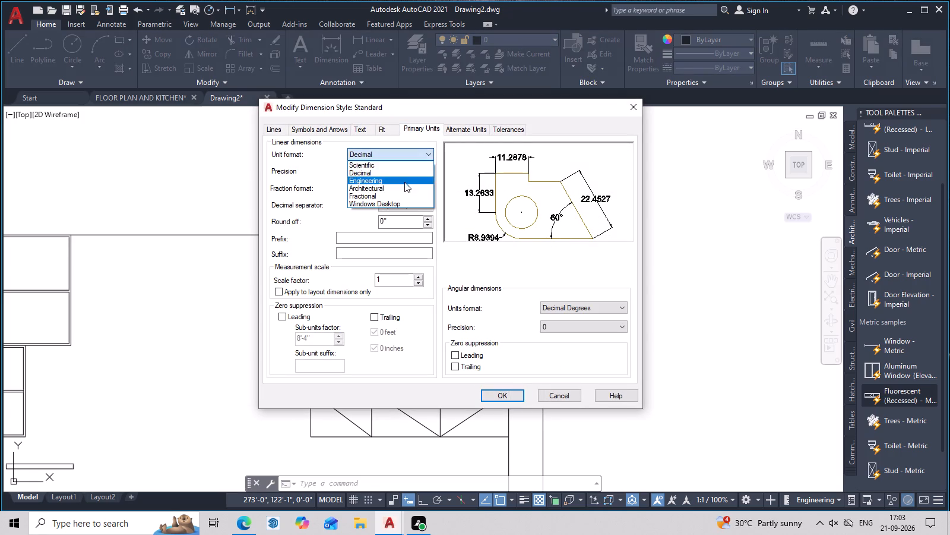
click(404, 182)
click(408, 171)
click(401, 184)
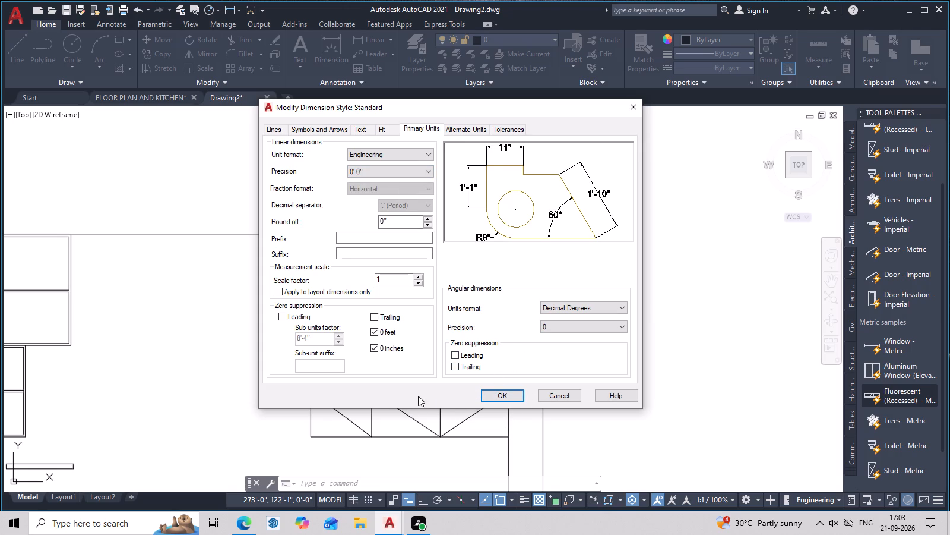
click(514, 393)
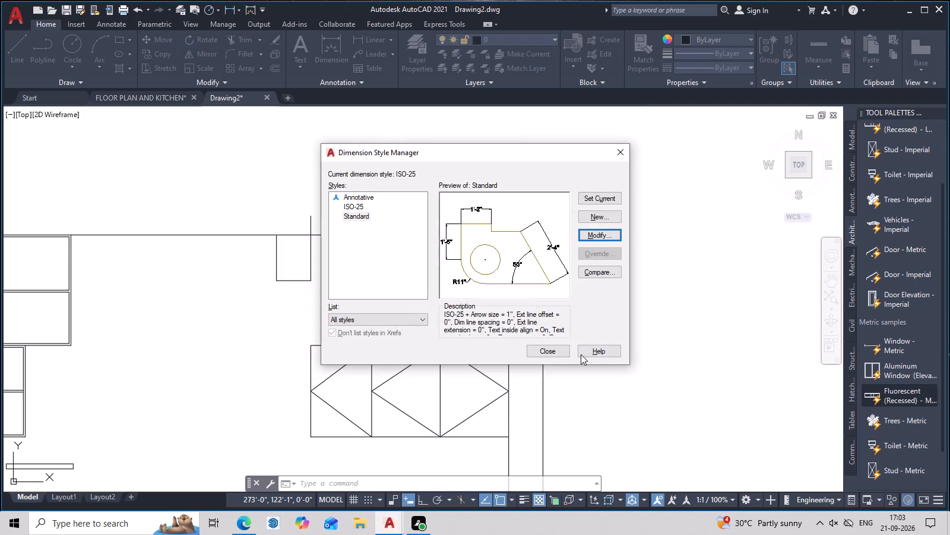
click(613, 202)
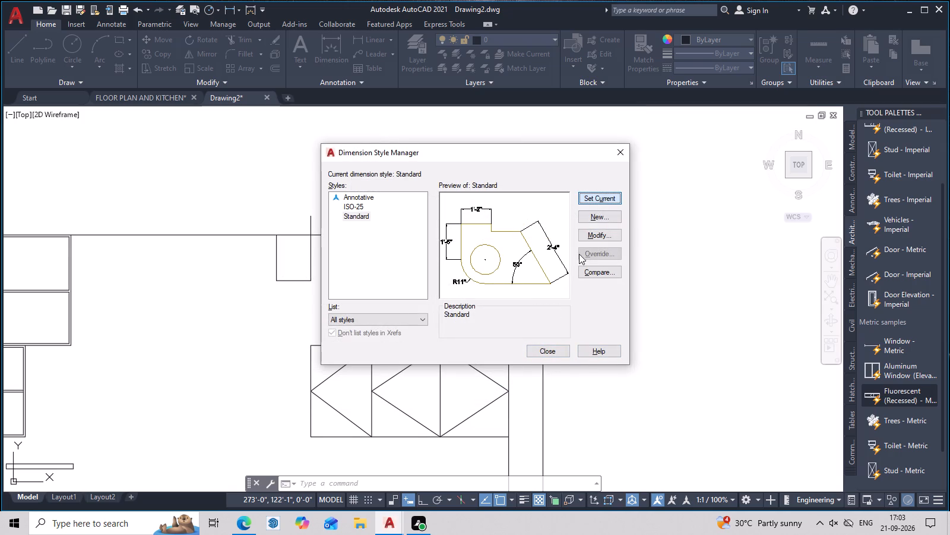
click(551, 350)
Add a linear dimension above the top edge from the right wall's inner corner to the nearest short vertical line.
middle_drag(495, 375, 617, 381)
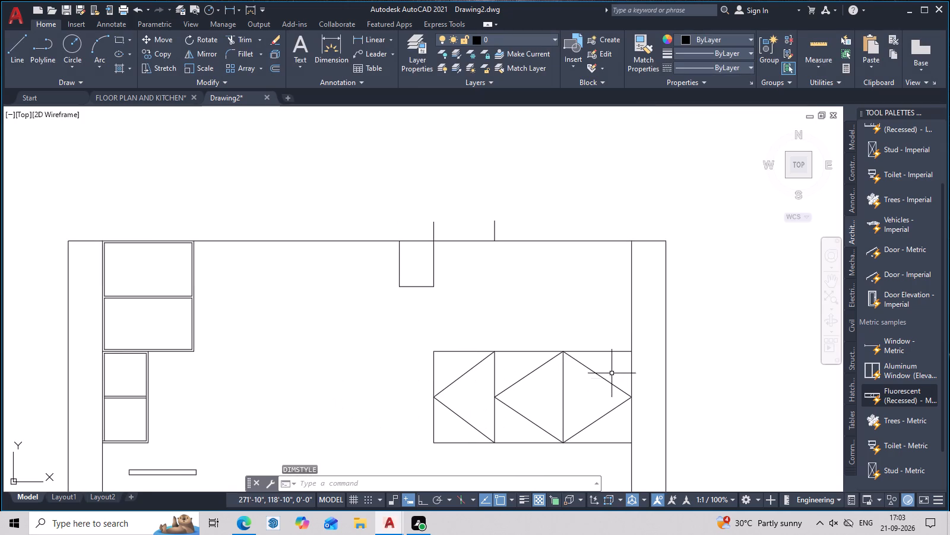
key(l)
key(Escape)
text(DLI)
key(space)
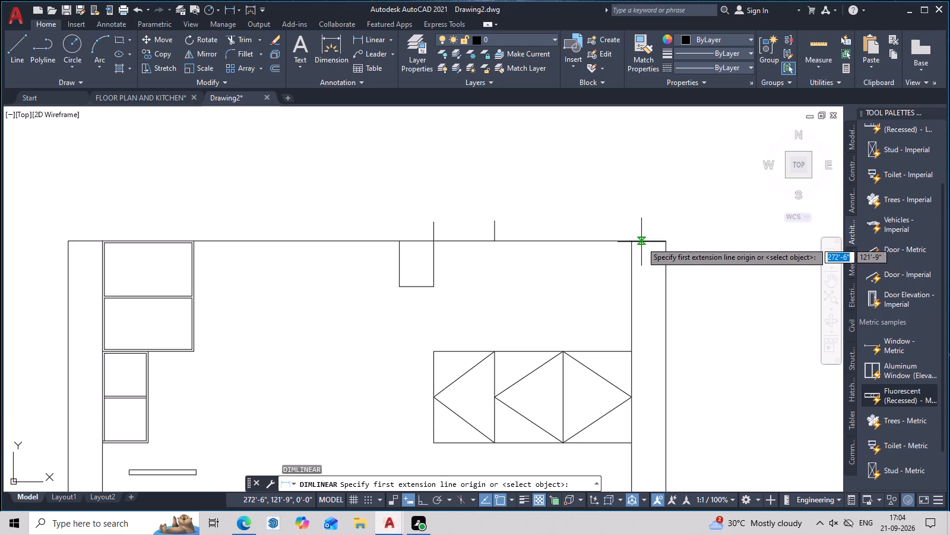
click(634, 240)
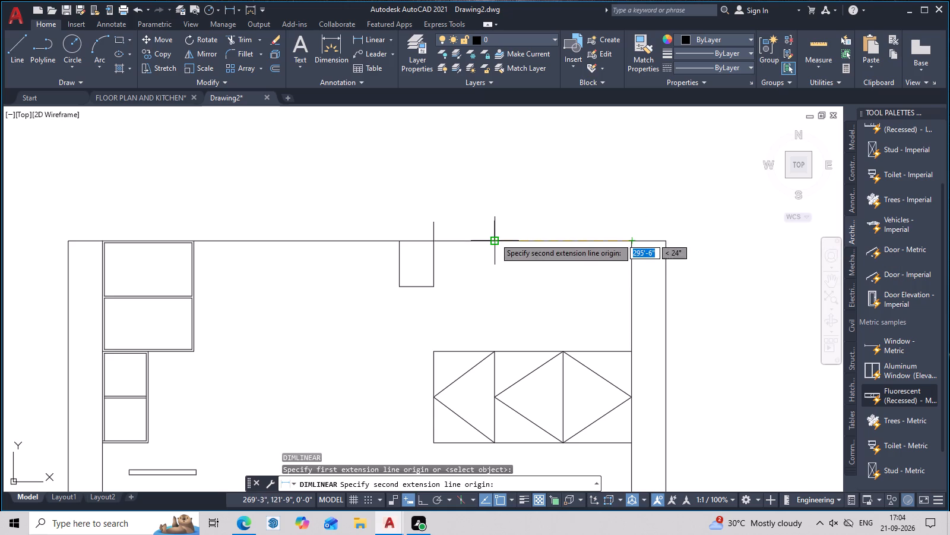
click(494, 239)
click(499, 229)
Add a linear dimension between the two short vertical lines above the top edge, in line with the previous dimension.
middle_drag(528, 258, 635, 268)
scroll(626, 256, up, 2)
key(space)
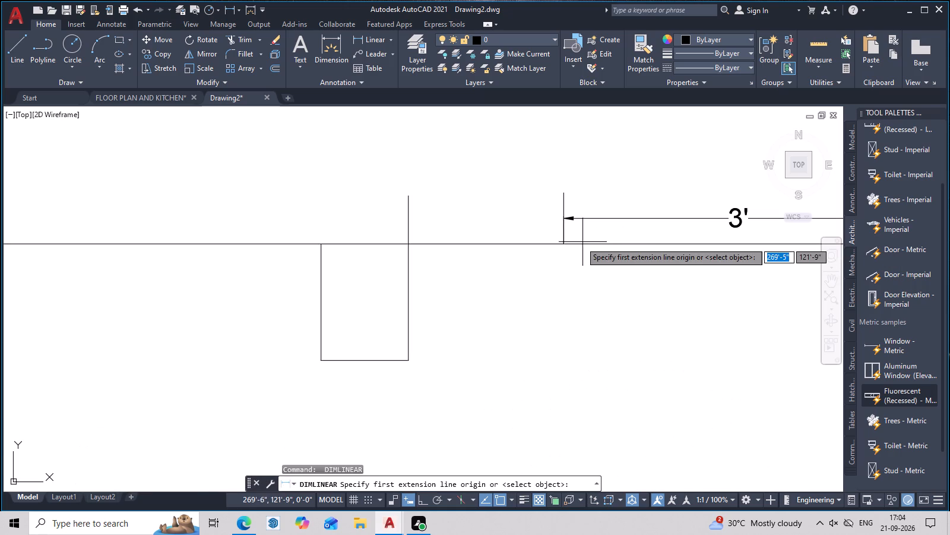
click(563, 245)
click(407, 244)
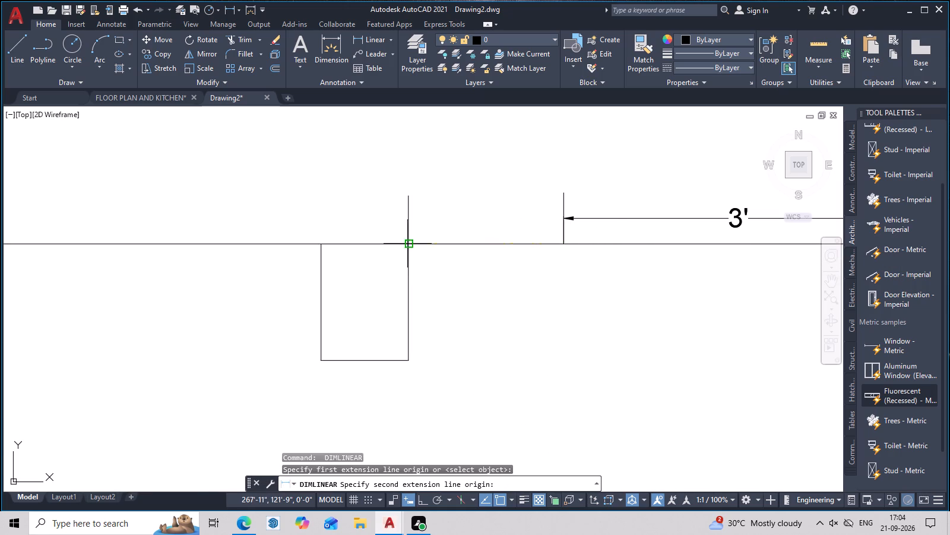
click(424, 218)
scroll(484, 237, down, 2)
middle_drag(492, 234, 507, 407)
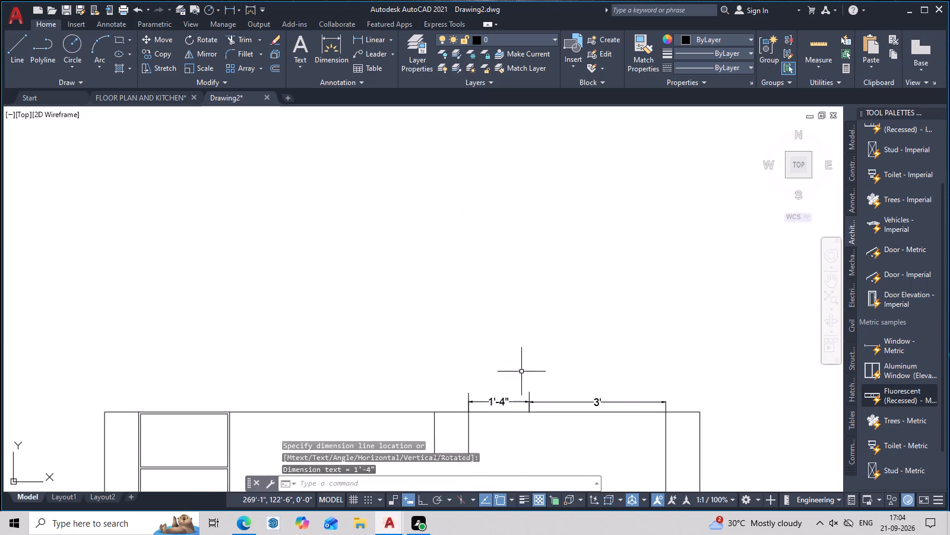
middle_drag(524, 365, 524, 287)
middle_drag(511, 294, 511, 266)
key(Escape)
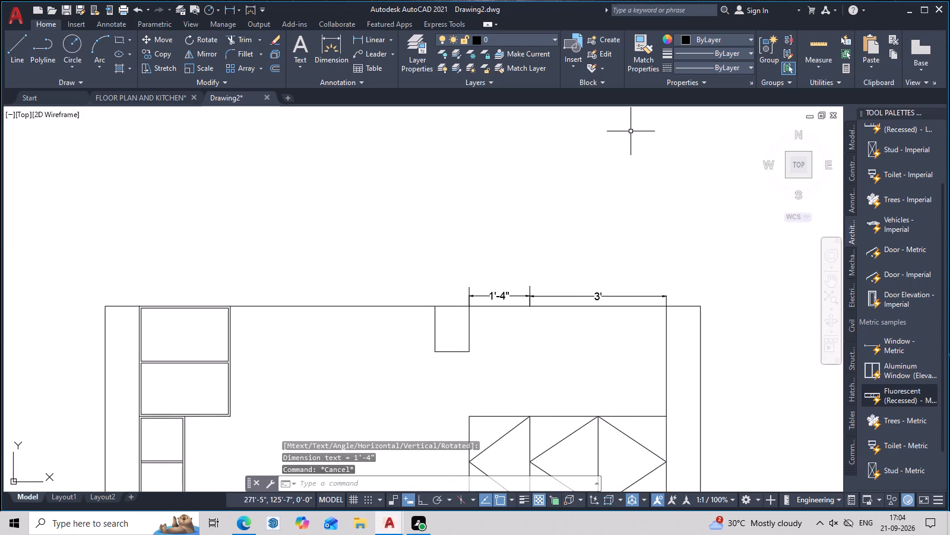
Trim the ends of the two short vertical lines that project above the dimension lines.
key(t)
key(r)
key(space)
scroll(641, 136, up, 1)
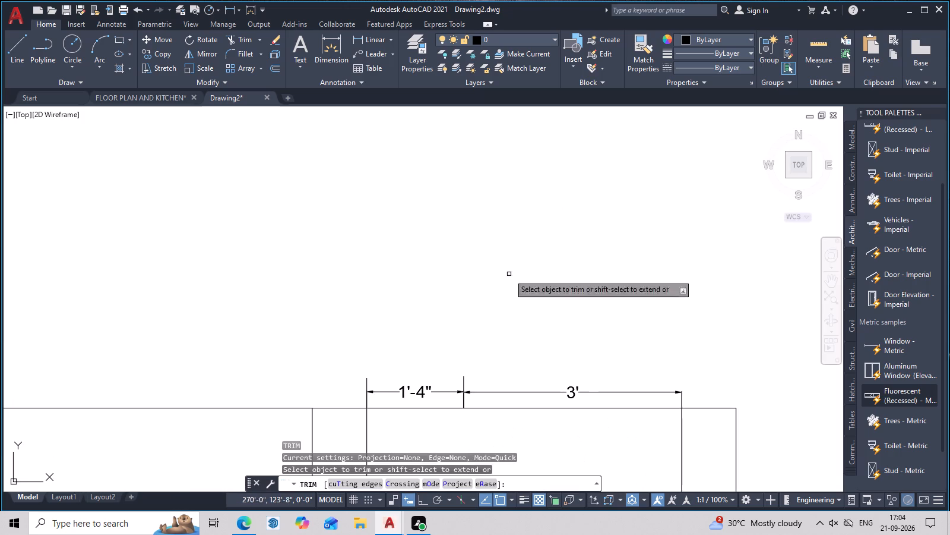
click(366, 381)
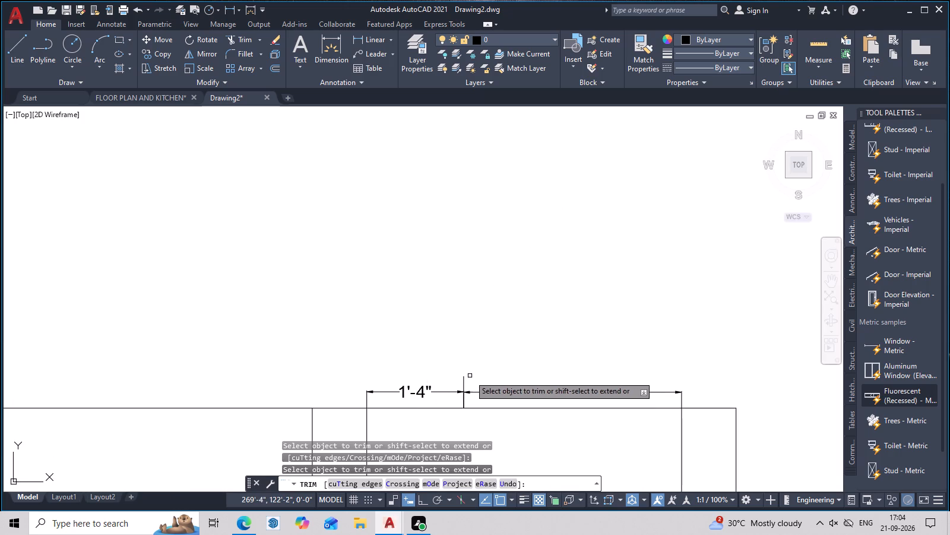
click(465, 380)
scroll(496, 372, down, 2)
middle_drag(499, 370, 517, 313)
scroll(514, 338, up, 1)
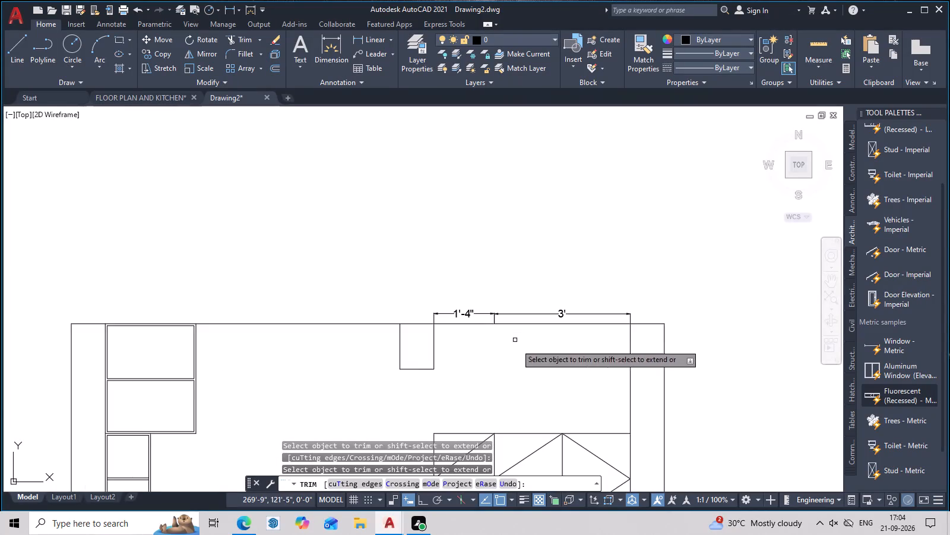
middle_drag(517, 356, 532, 251)
middle_drag(520, 325, 536, 210)
scroll(535, 213, up, 2)
middle_drag(536, 225, 538, 305)
key(Escape)
scroll(553, 347, down, 3)
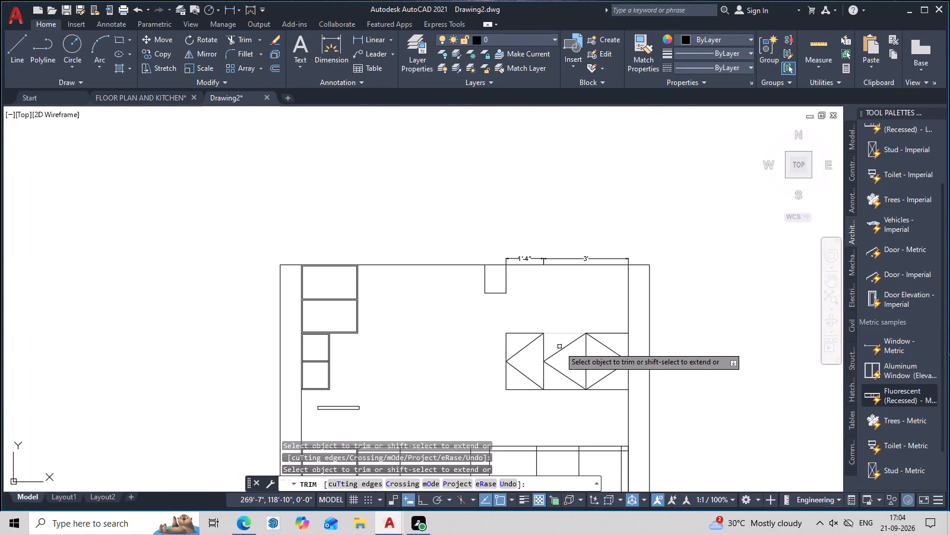
key(Escape)
key(Escape)
Examine the kitchen elevation's wall cabinets, countertop and base cabinet divisions.
scroll(597, 333, up, 1)
middle_drag(609, 267, 658, 189)
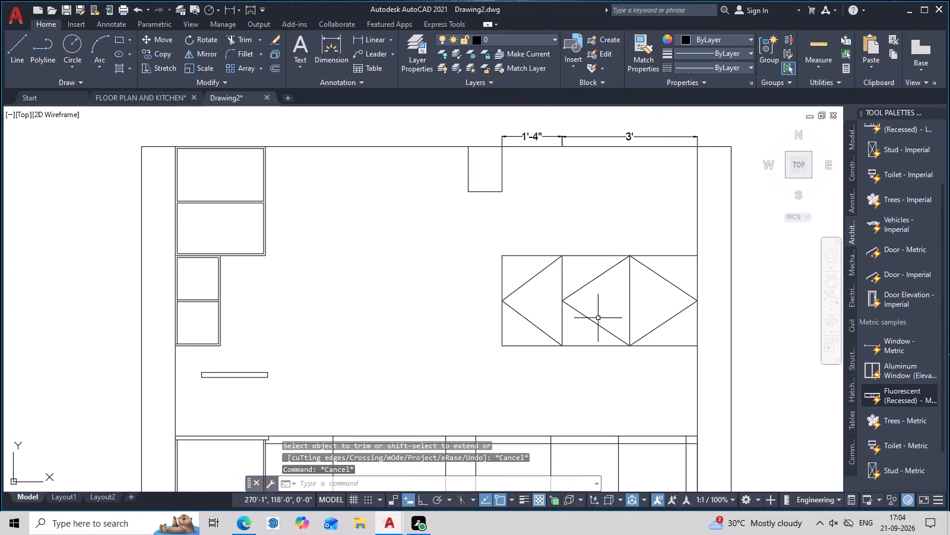
middle_drag(598, 318, 644, 209)
middle_drag(619, 294, 642, 218)
middle_drag(617, 302, 603, 382)
middle_drag(599, 399, 565, 405)
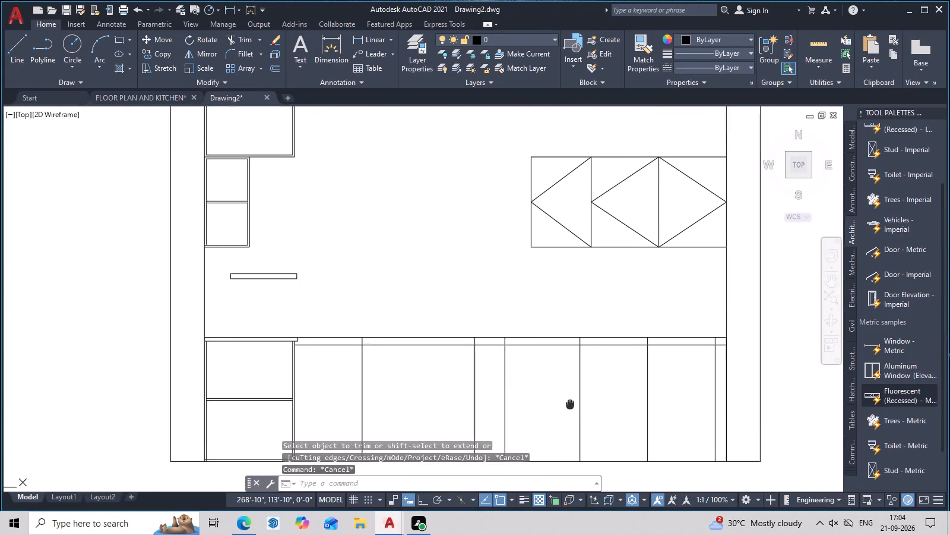
middle_drag(565, 405, 544, 408)
scroll(261, 283, down, 2)
middle_drag(276, 309, 326, 354)
scroll(369, 374, up, 2)
middle_drag(410, 364, 513, 319)
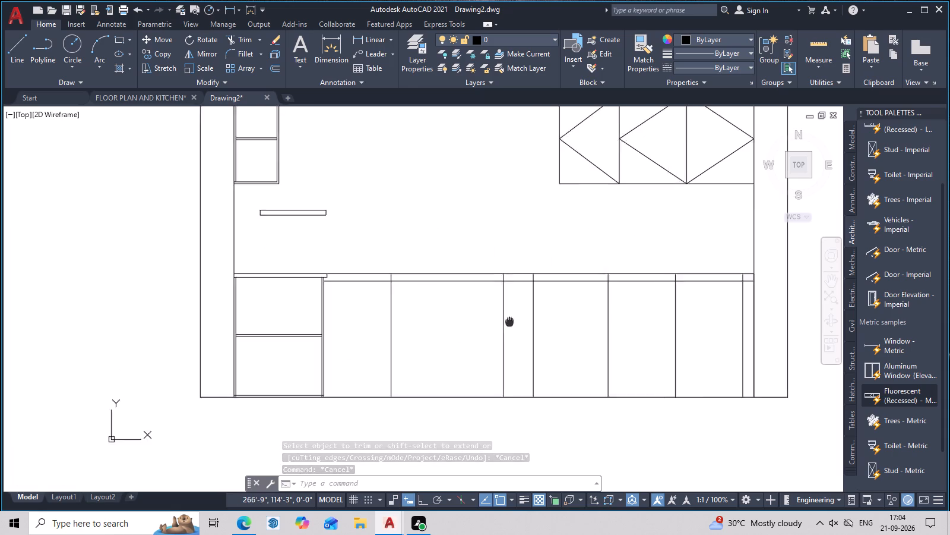
middle_drag(513, 319, 516, 317)
scroll(526, 331, up, 1)
middle_drag(502, 341, 663, 316)
scroll(574, 325, down, 2)
middle_drag(560, 333, 505, 370)
scroll(495, 378, up, 1)
middle_drag(499, 378, 461, 408)
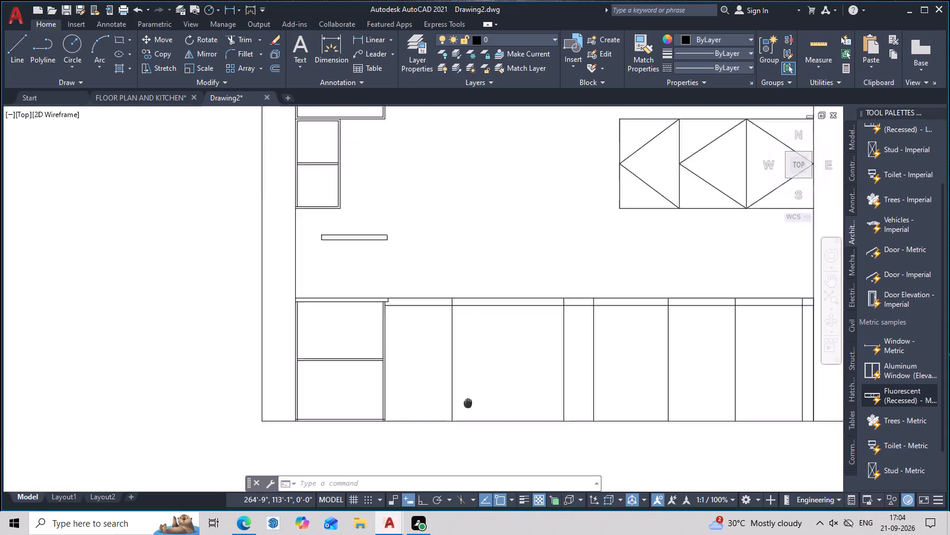
middle_drag(461, 408, 367, 442)
scroll(449, 381, down, 1)
middle_drag(458, 389, 465, 426)
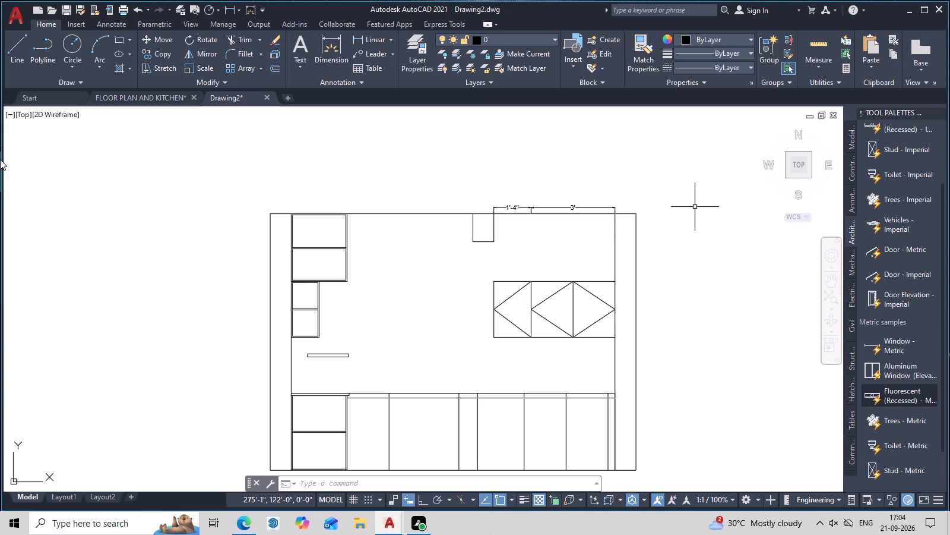
middle_drag(527, 298, 527, 200)
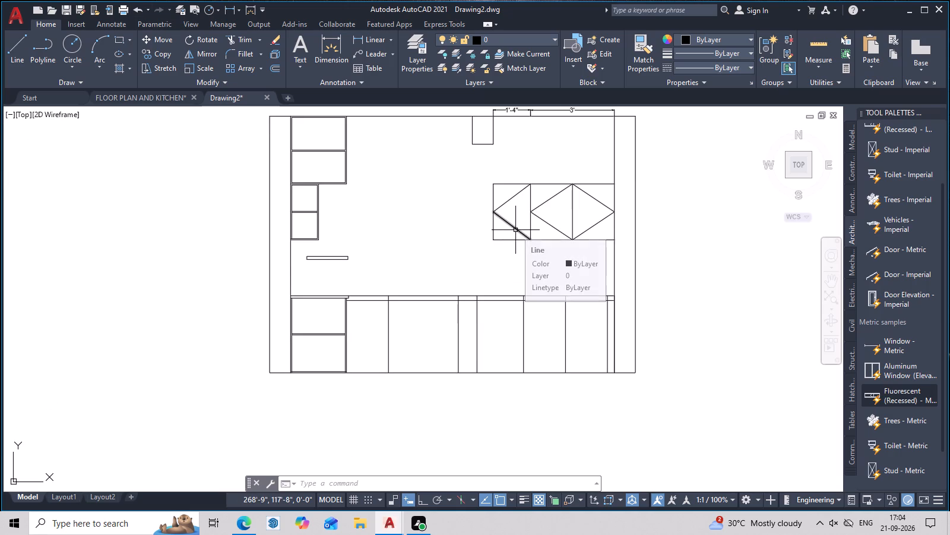
middle_drag(483, 263, 479, 268)
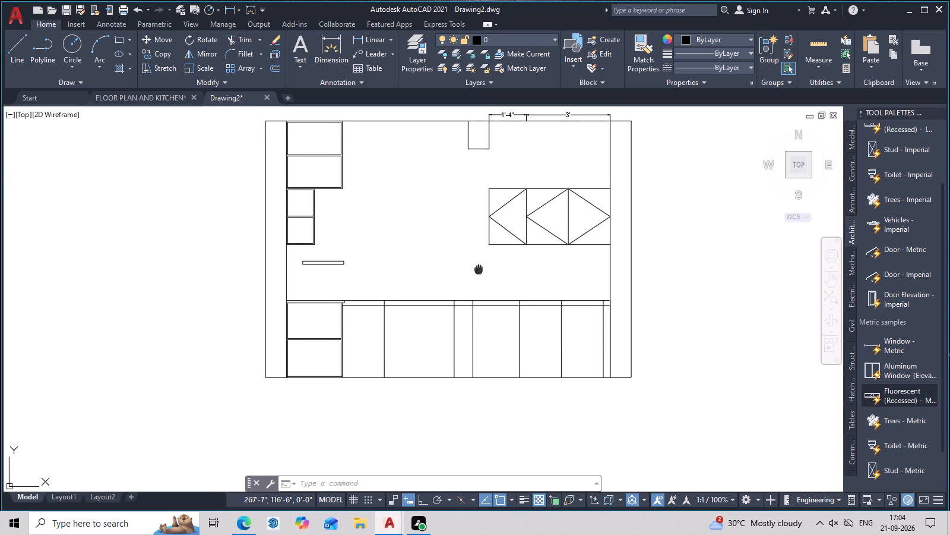
Offset the lower horizontal line of the countertop band downward by 1 inch above the base cabinets.
middle_drag(479, 268, 478, 269)
scroll(389, 319, up, 2)
middle_drag(382, 314, 460, 310)
scroll(376, 299, up, 1)
middle_drag(373, 295, 367, 321)
key(Escape)
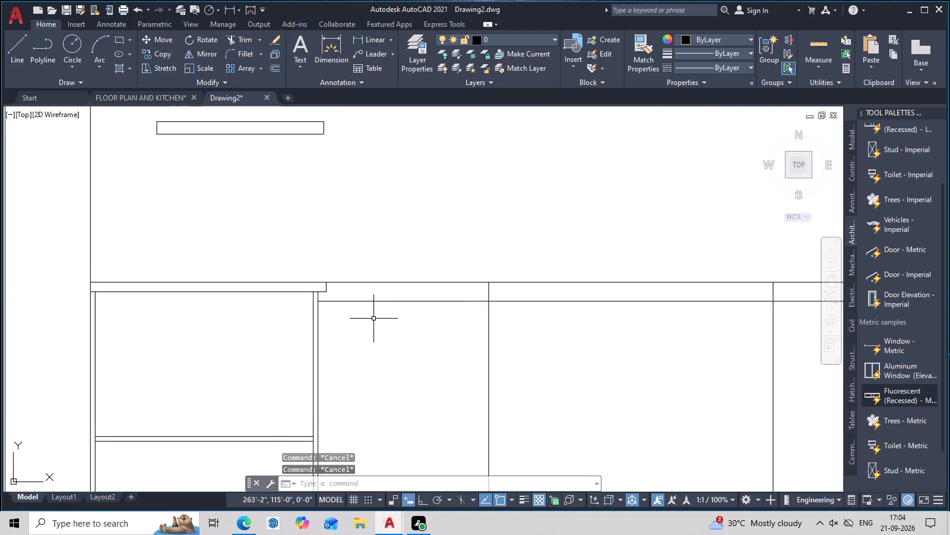
text(O)
key(space)
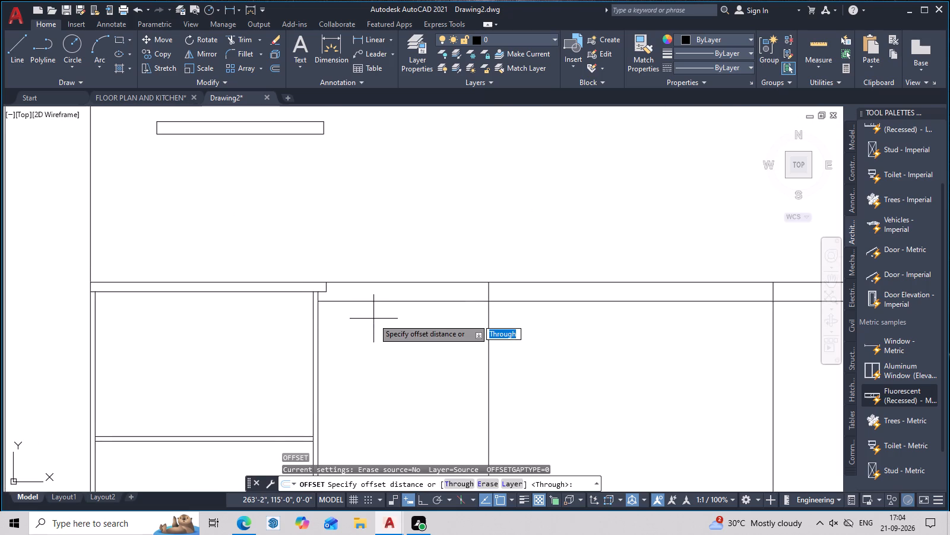
text(1)
key(space)
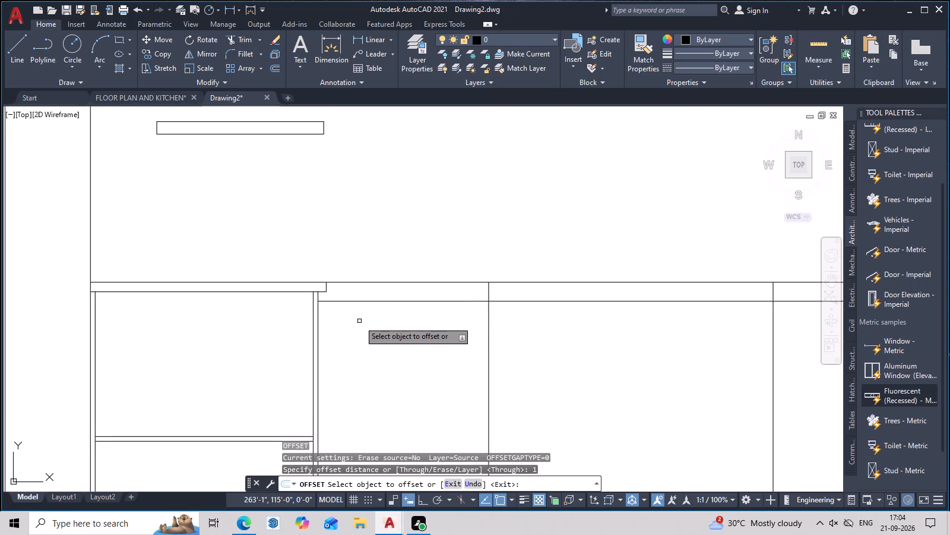
click(415, 301)
click(411, 324)
scroll(441, 335, down, 2)
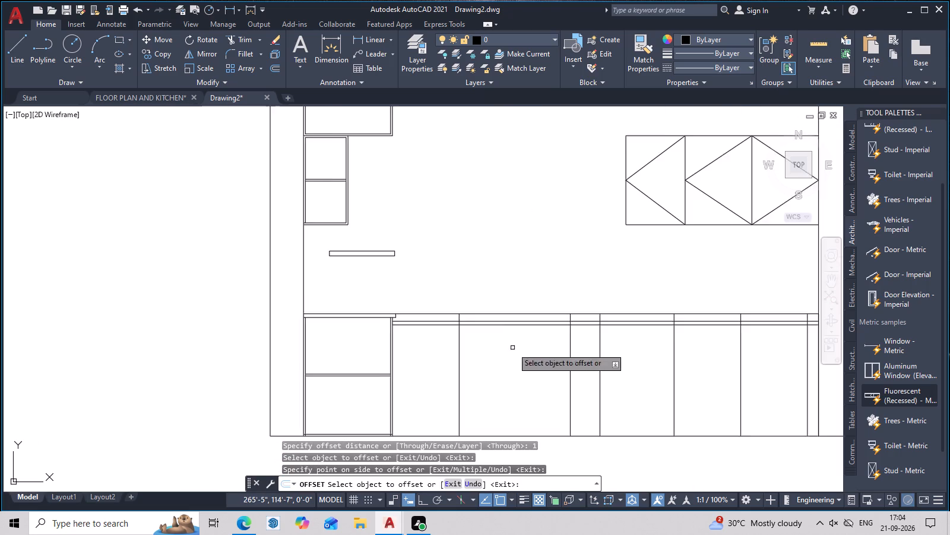
middle_drag(512, 348, 427, 341)
middle_drag(581, 347, 498, 366)
key(Escape)
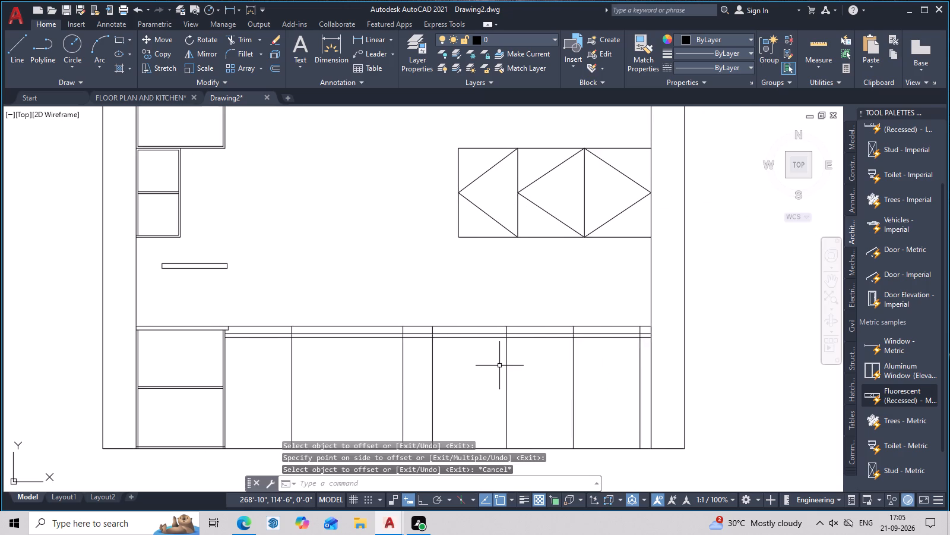
Trim the first base cabinet divider beside the two-compartment unit where it crosses the countertop band and the new offset strip.
text(TR)
key(space)
scroll(383, 326, up, 2)
middle_drag(307, 348, 522, 279)
scroll(426, 292, up, 3)
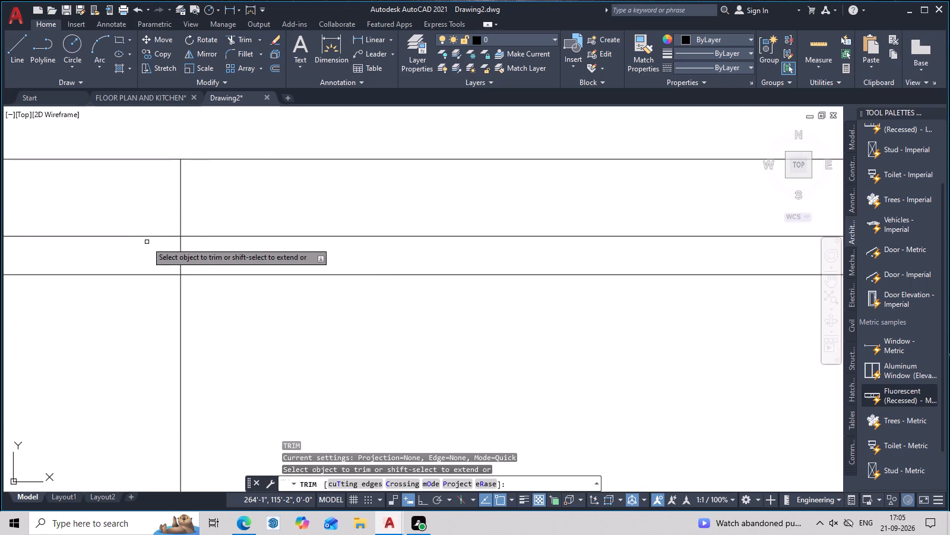
drag(145, 245, 157, 246)
scroll(216, 245, down, 2)
click(216, 245)
drag(156, 224, 156, 224)
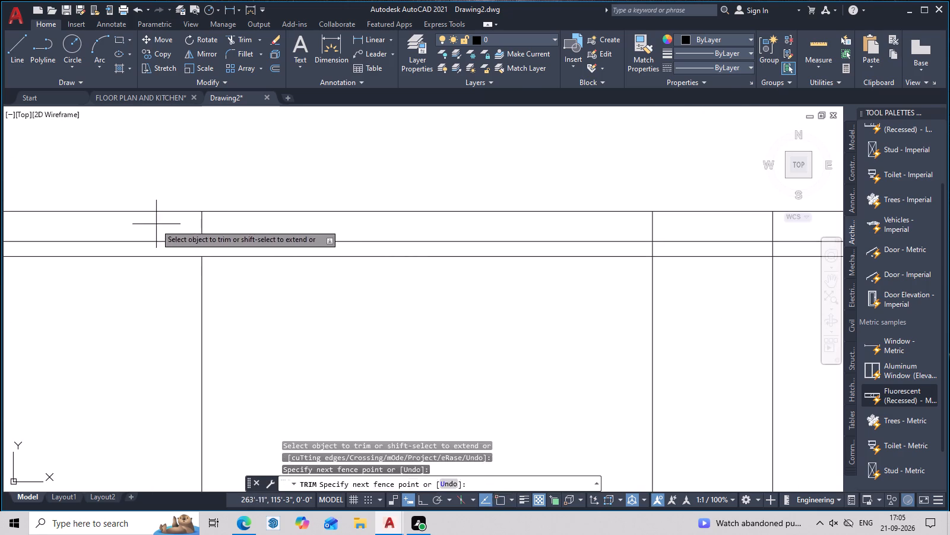
drag(156, 224, 270, 217)
Trim the second and third base cabinet dividers, the closely spaced pair, where they cross the countertop band and offset strip.
scroll(324, 216, down, 2)
middle_drag(373, 231, 173, 230)
scroll(319, 224, up, 2)
drag(109, 215, 134, 216)
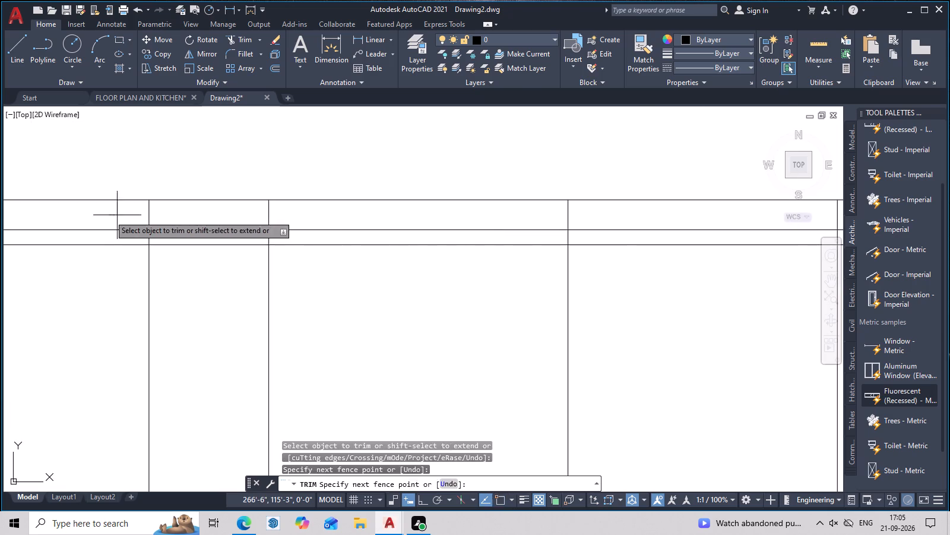
drag(134, 216, 177, 217)
drag(261, 219, 300, 219)
scroll(151, 239, up, 3)
drag(113, 235, 140, 236)
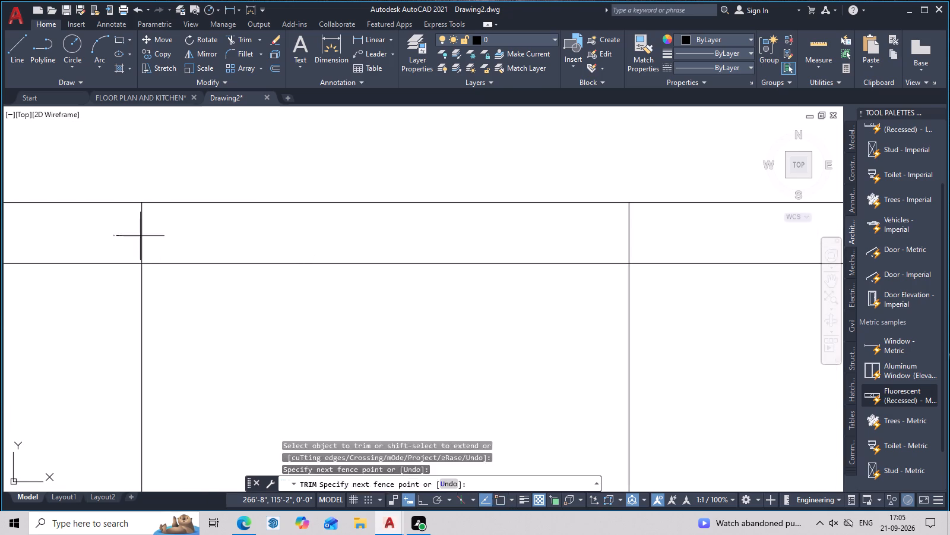
drag(140, 236, 180, 237)
scroll(242, 239, down, 3)
middle_drag(292, 233, 238, 236)
scroll(313, 235, up, 2)
drag(224, 240, 281, 242)
scroll(353, 247, down, 2)
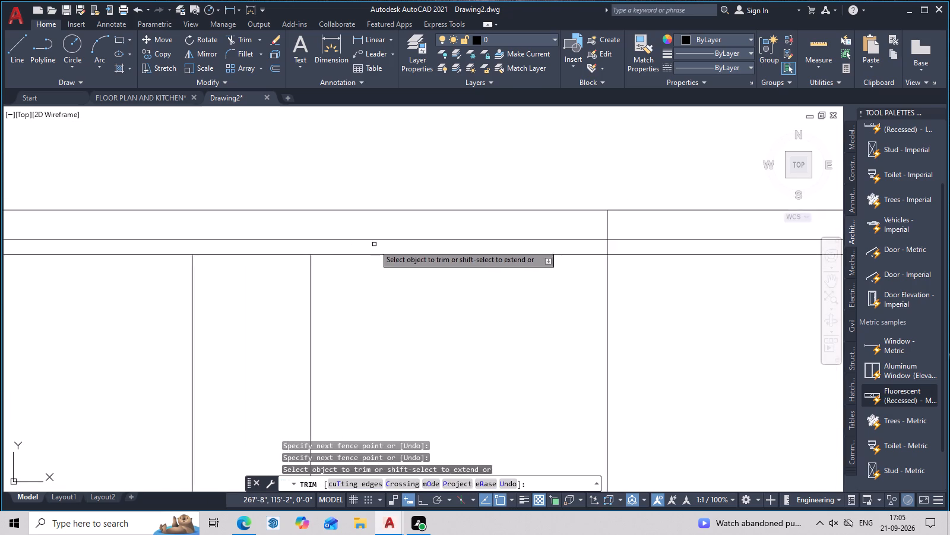
Trim the fourth and fifth base cabinet dividers where they cross the countertop band and the offset strip.
middle_drag(344, 254, 246, 272)
middle_drag(423, 265, 290, 271)
drag(362, 248, 489, 248)
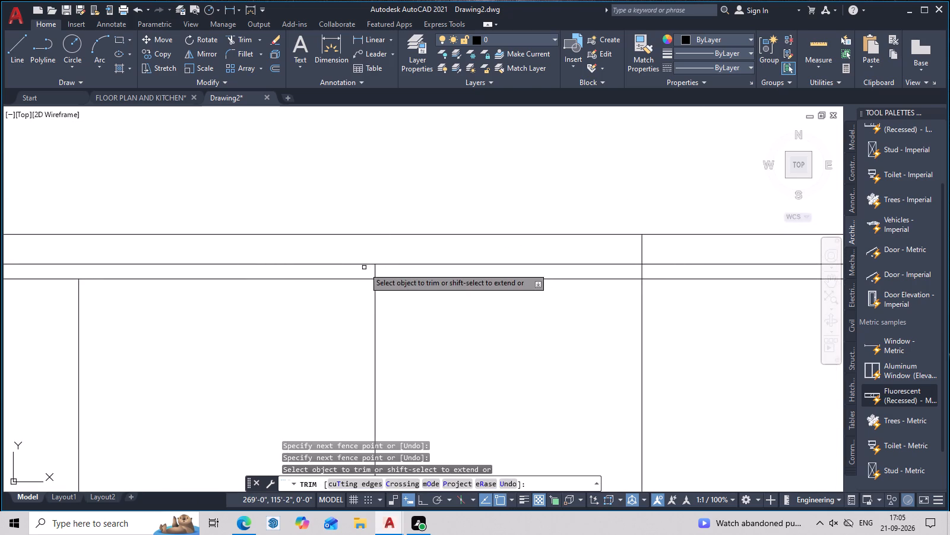
click(362, 268)
drag(362, 268, 372, 268)
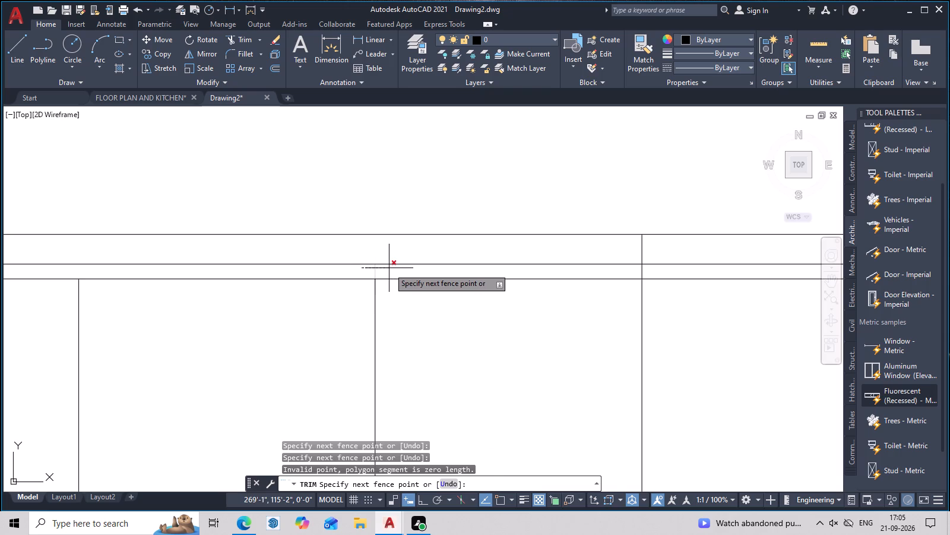
click(389, 268)
middle_drag(587, 257, 482, 259)
middle_drag(511, 265, 473, 291)
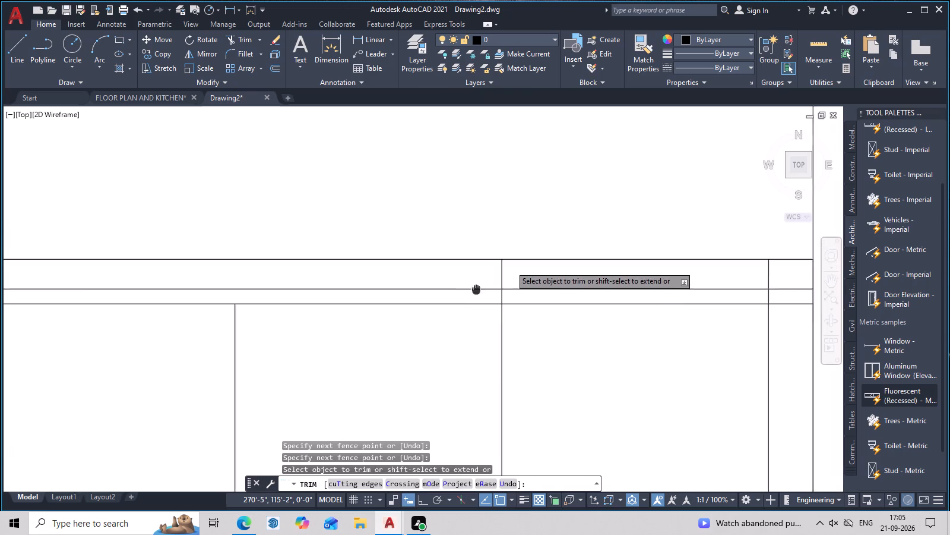
middle_drag(473, 291, 465, 294)
scroll(489, 289, up, 2)
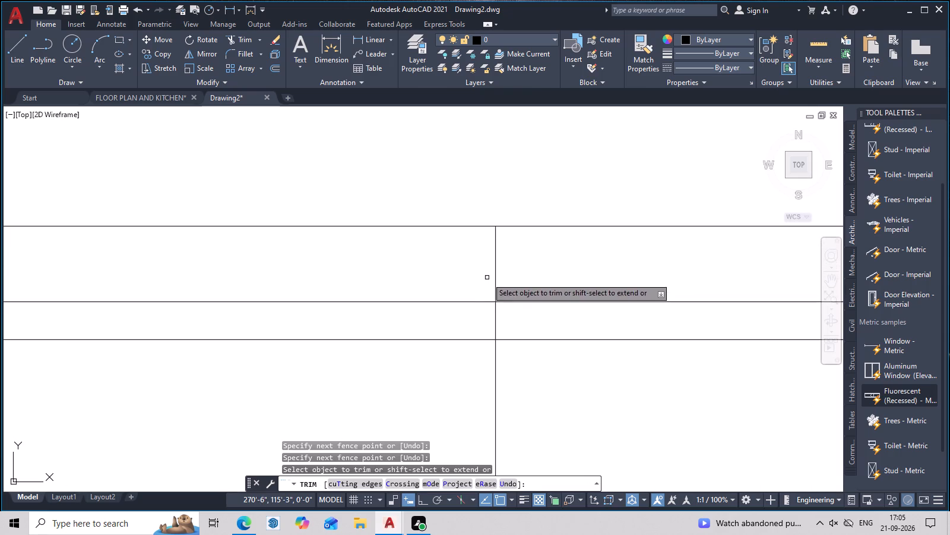
drag(481, 275, 509, 269)
scroll(503, 323, up, 2)
drag(502, 322, 373, 325)
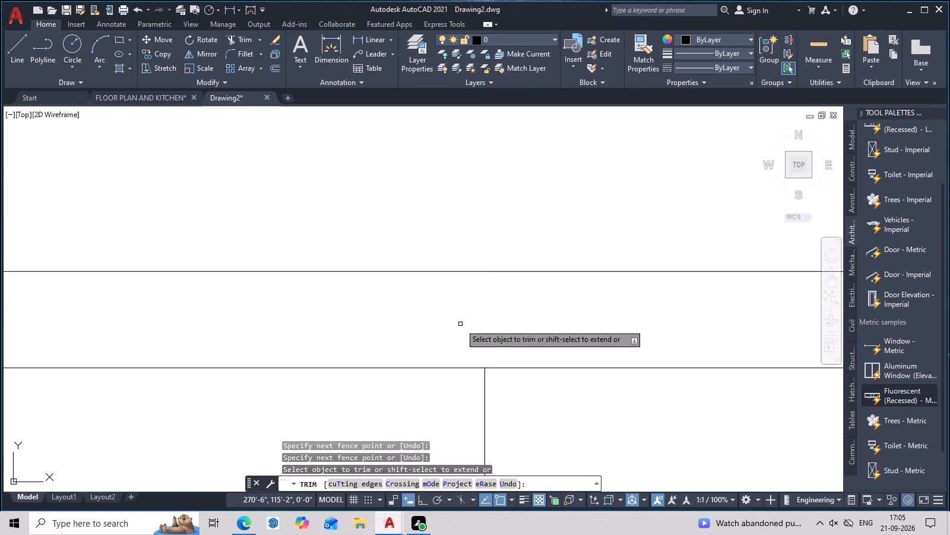
Trim the last base cabinet divider, nearest the right wall, where it crosses the countertop band and offset strip.
scroll(475, 323, down, 5)
middle_drag(579, 348, 439, 374)
scroll(533, 342, up, 3)
drag(467, 342, 484, 336)
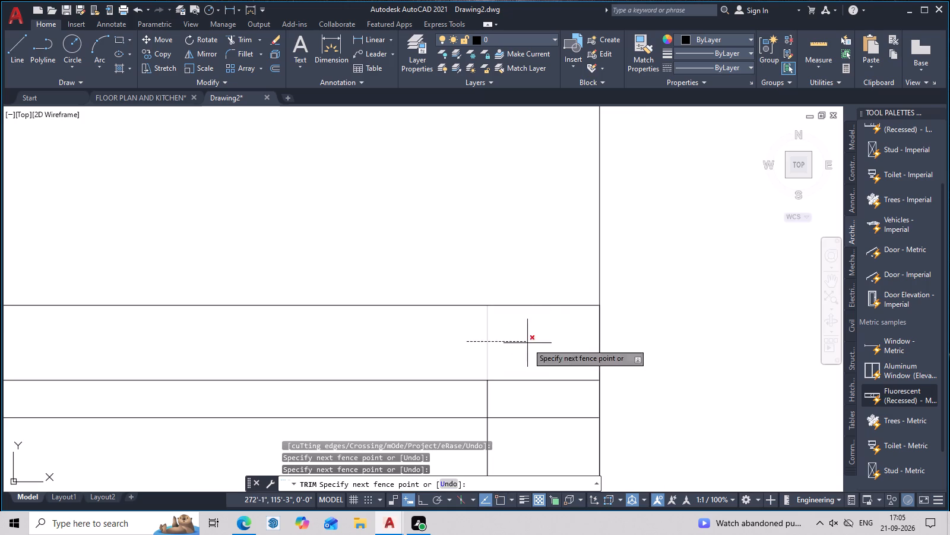
click(531, 362)
drag(497, 395, 436, 404)
key(Escape)
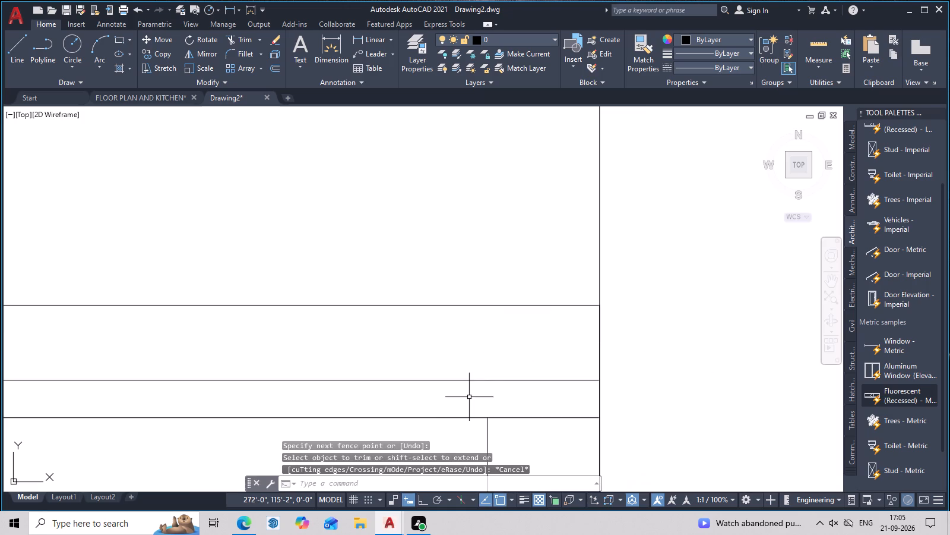
Examine the trimmed dividers along the countertop and the base cabinet run.
scroll(469, 397, down, 2)
middle_drag(480, 394, 554, 348)
middle_drag(501, 339, 575, 312)
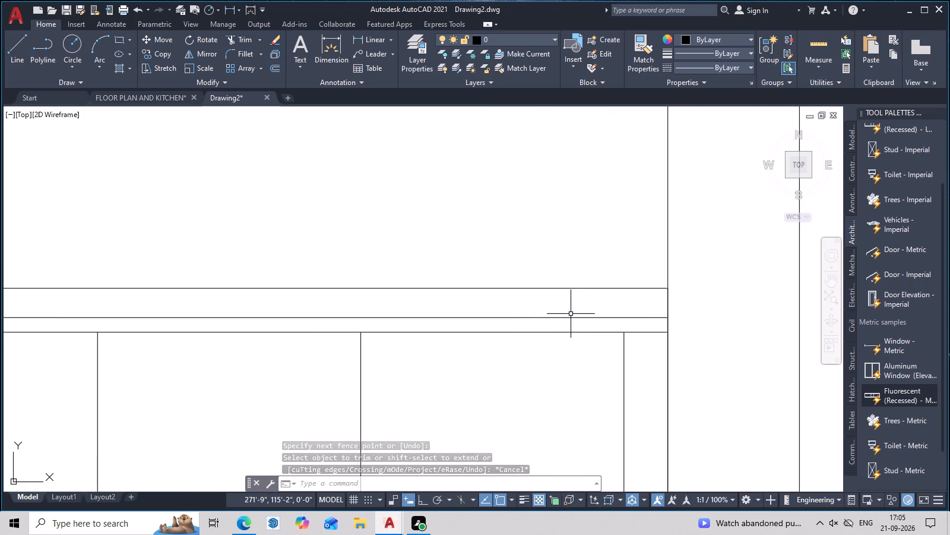
middle_drag(571, 314, 597, 275)
middle_drag(515, 333, 556, 256)
scroll(585, 230, down, 3)
middle_drag(588, 244, 604, 255)
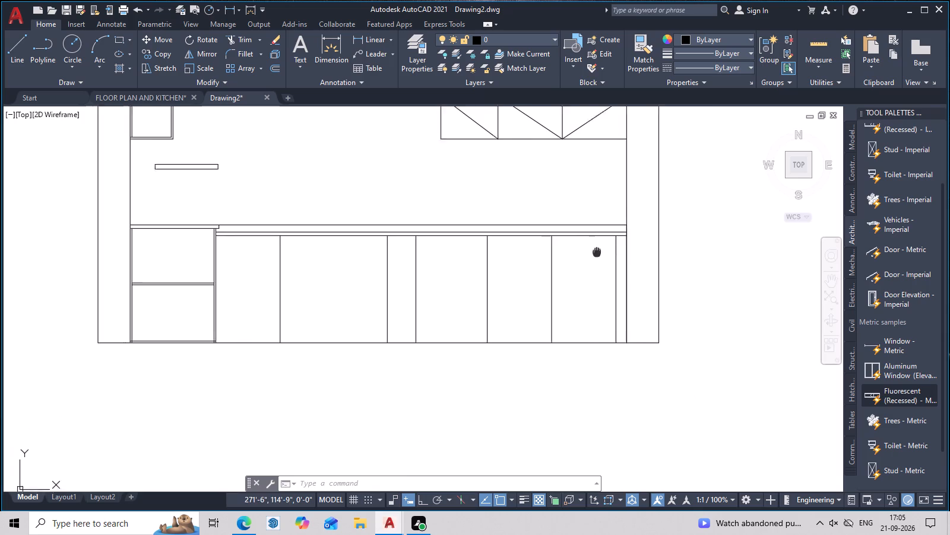
middle_drag(604, 255, 647, 271)
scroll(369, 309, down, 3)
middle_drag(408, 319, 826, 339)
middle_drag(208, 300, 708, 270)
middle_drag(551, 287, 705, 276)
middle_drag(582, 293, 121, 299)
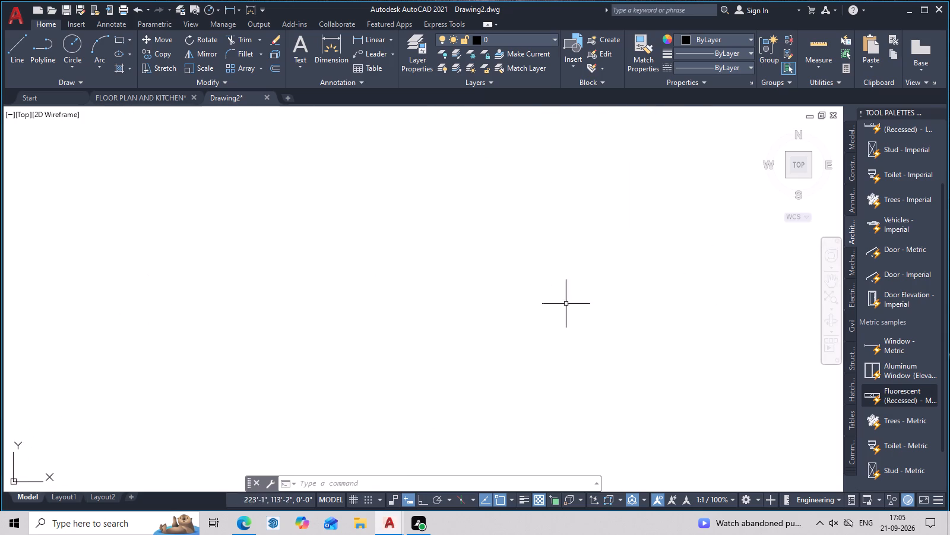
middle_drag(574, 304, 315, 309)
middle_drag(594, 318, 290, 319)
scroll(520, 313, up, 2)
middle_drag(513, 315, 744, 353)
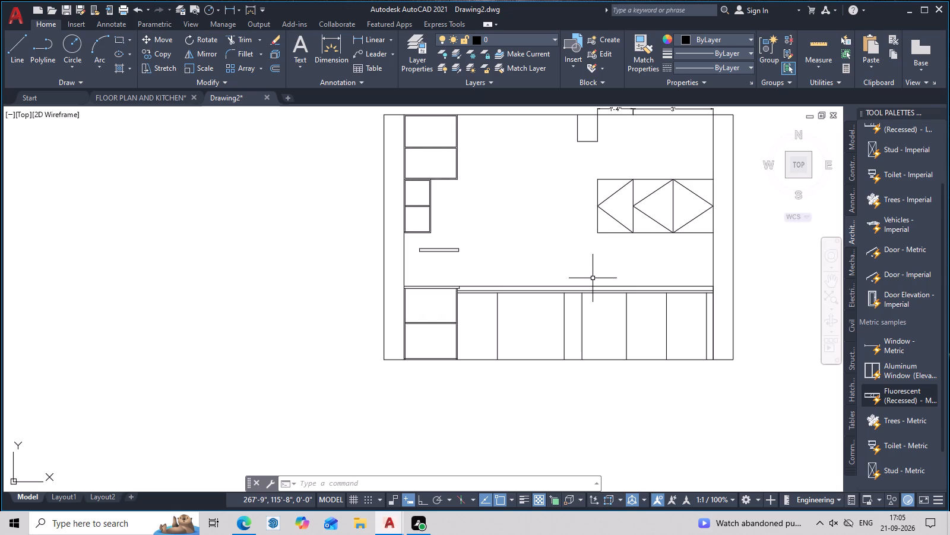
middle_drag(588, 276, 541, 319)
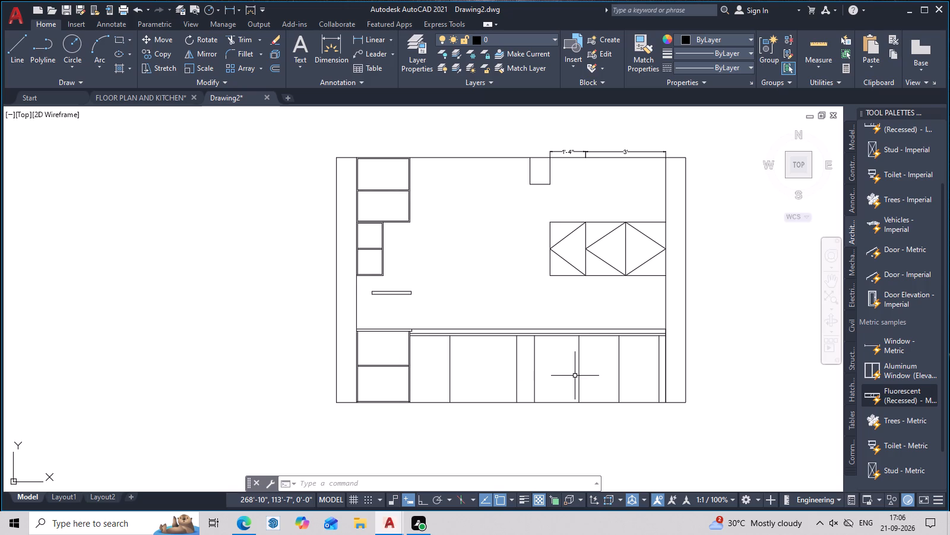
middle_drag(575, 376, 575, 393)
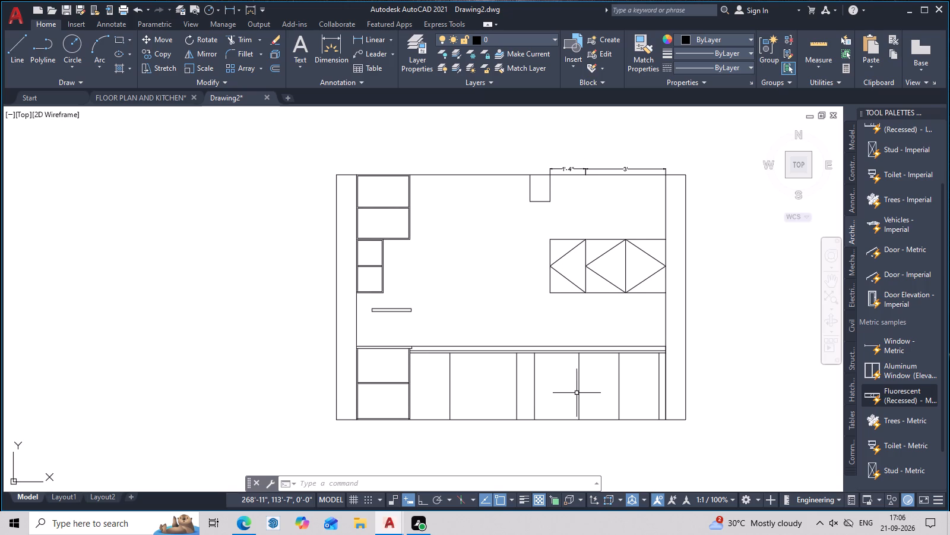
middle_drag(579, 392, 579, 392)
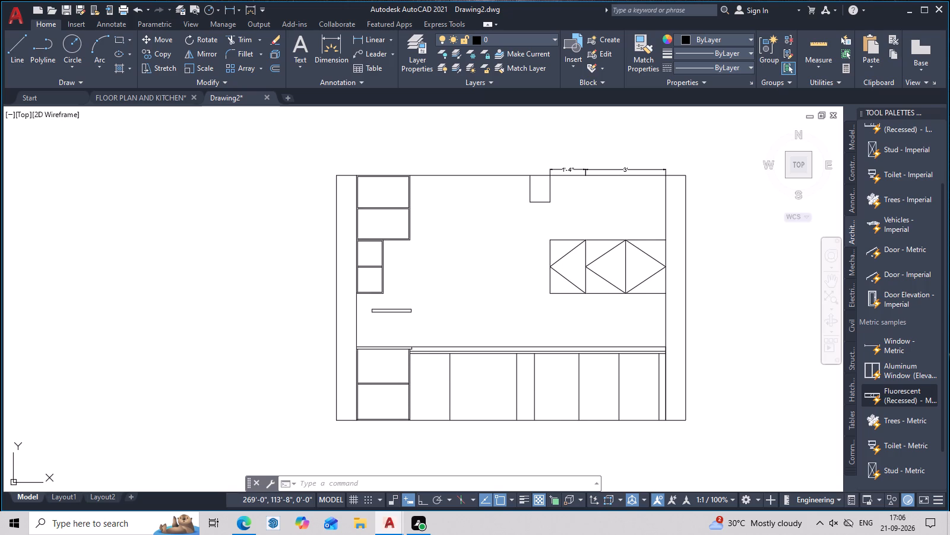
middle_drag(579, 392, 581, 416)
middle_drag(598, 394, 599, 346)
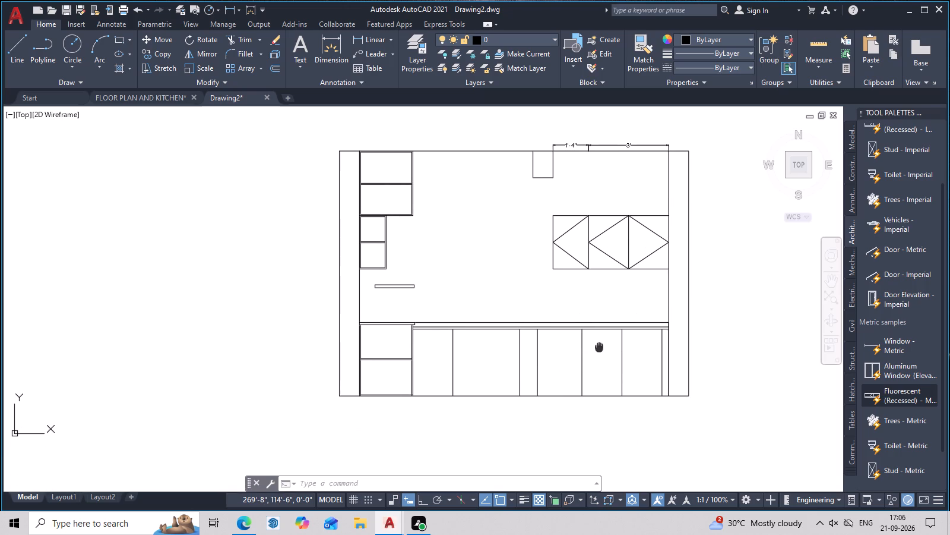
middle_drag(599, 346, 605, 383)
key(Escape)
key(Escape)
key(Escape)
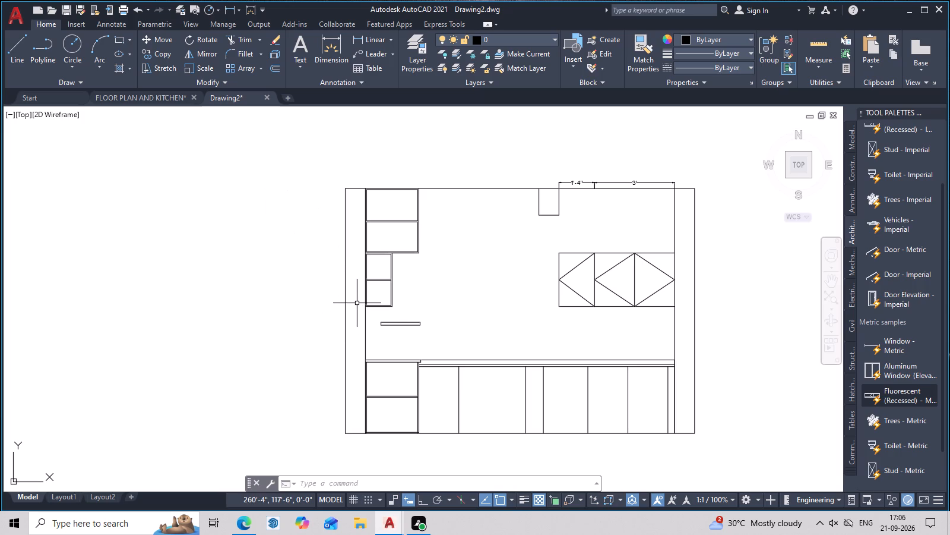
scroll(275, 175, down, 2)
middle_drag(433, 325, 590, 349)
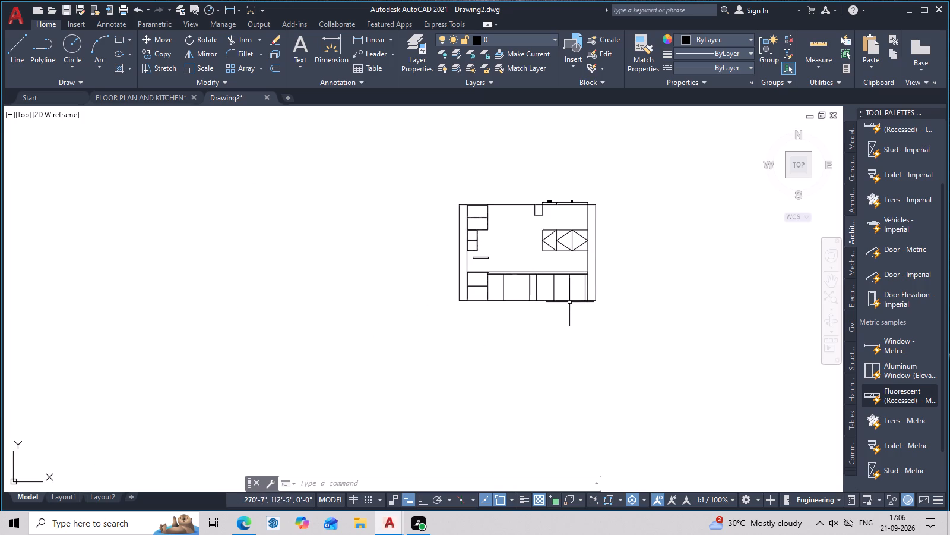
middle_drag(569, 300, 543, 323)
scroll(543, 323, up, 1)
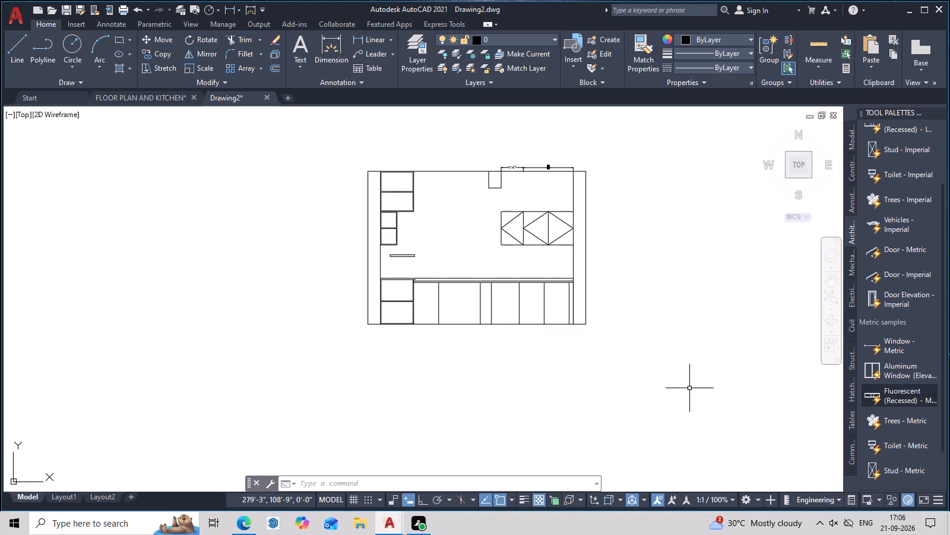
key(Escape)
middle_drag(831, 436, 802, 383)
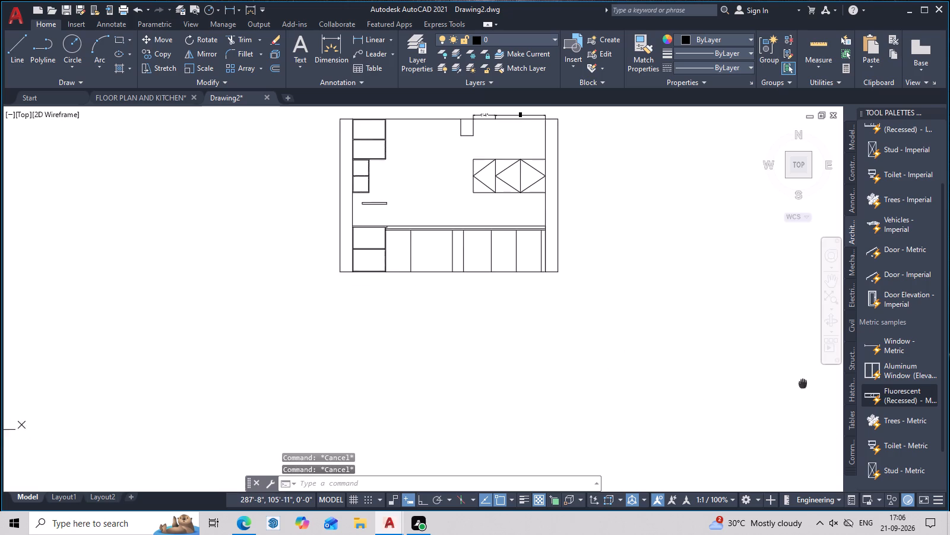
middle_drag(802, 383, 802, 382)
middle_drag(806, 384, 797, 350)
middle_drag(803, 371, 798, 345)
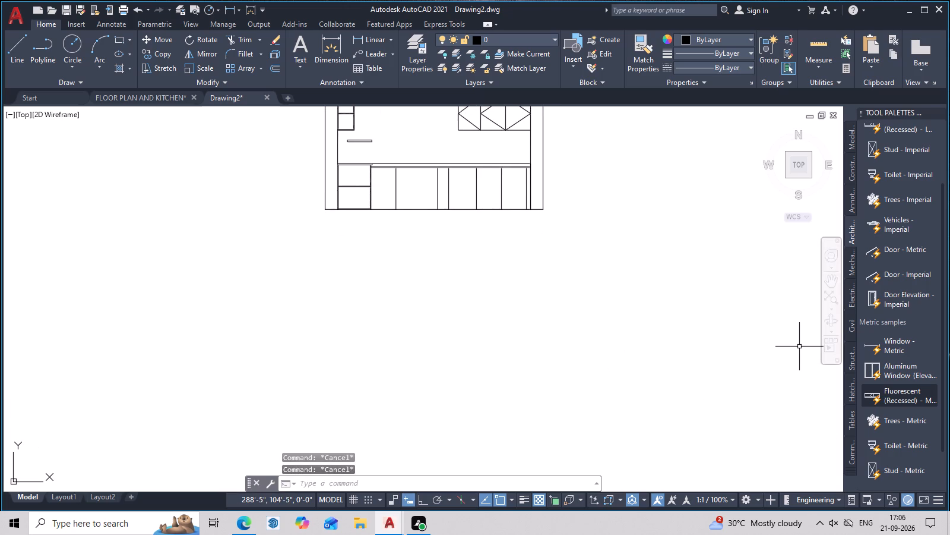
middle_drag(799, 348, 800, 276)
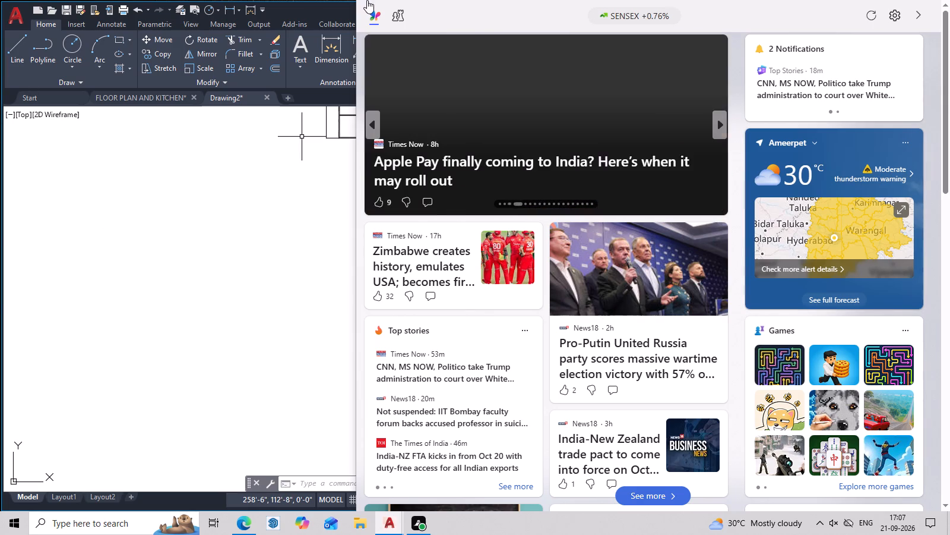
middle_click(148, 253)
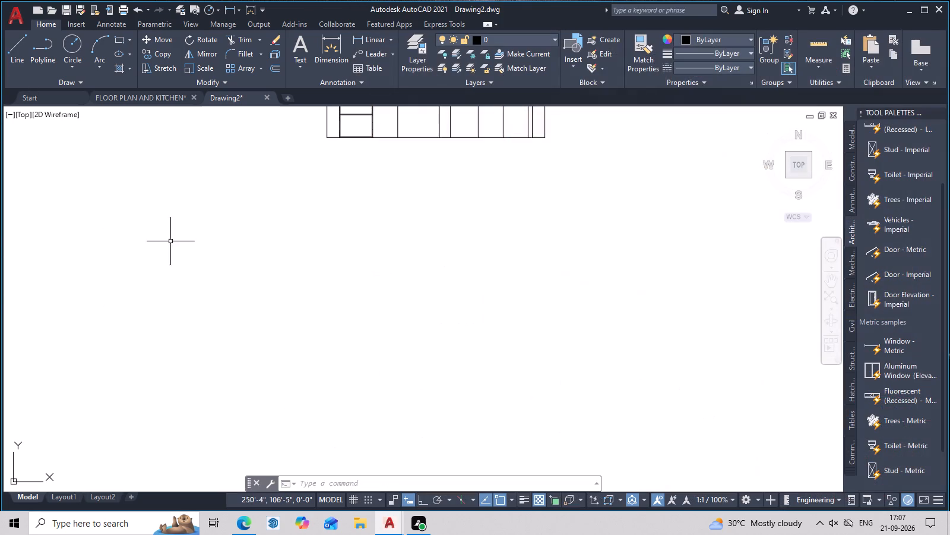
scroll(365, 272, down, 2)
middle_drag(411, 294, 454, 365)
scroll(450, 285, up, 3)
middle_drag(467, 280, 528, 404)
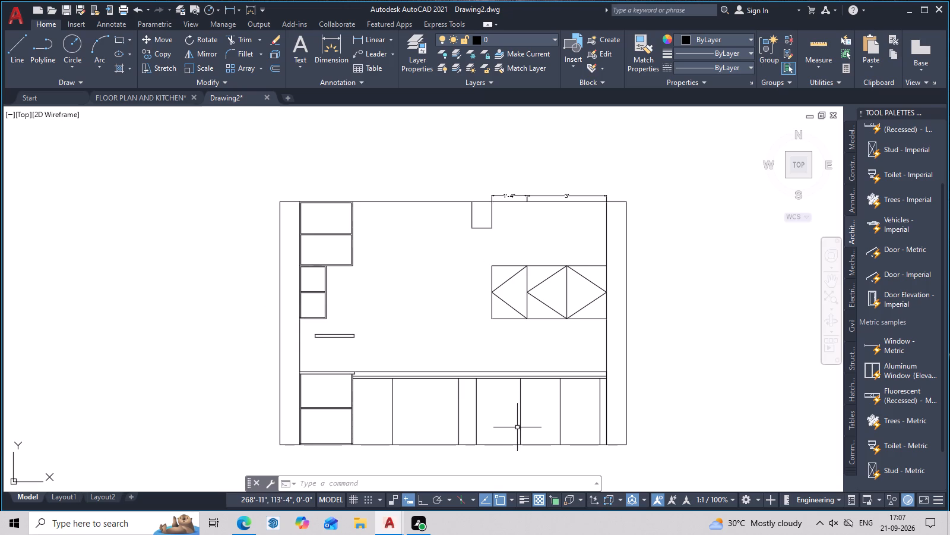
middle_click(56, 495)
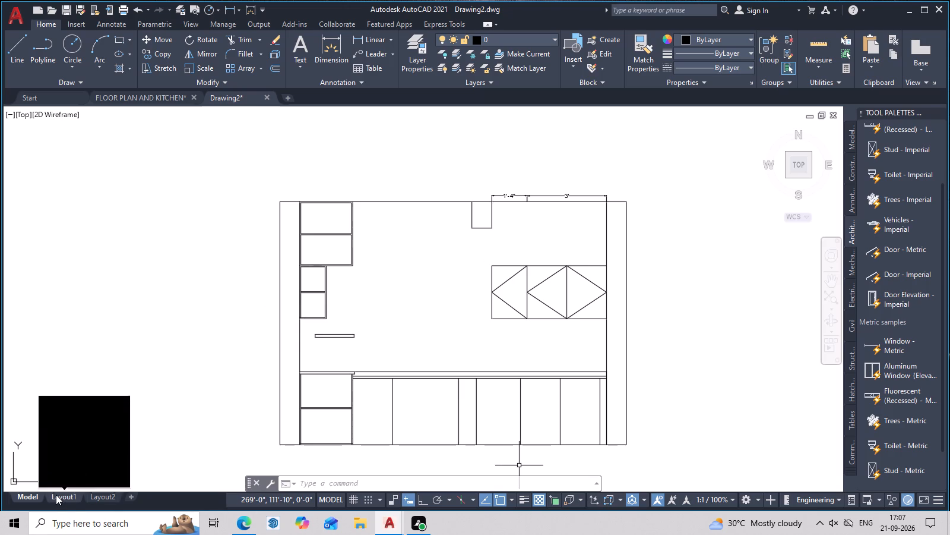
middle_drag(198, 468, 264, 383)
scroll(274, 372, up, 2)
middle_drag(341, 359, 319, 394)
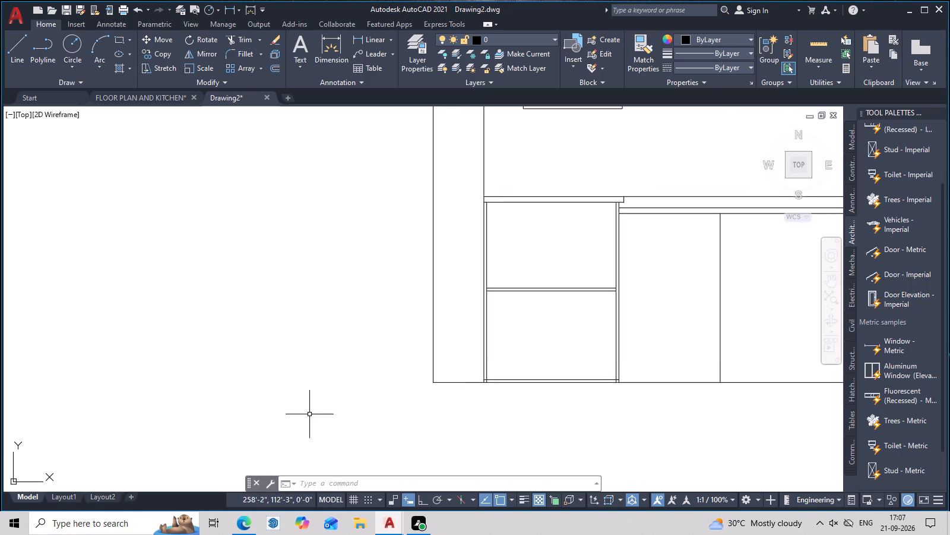
Examine the kitchen elevation's base cabinets, countertop, left wall units and the small floating shelf.
middle_drag(635, 272, 405, 322)
middle_drag(600, 307, 450, 315)
scroll(681, 367, down, 1)
middle_drag(636, 367, 625, 369)
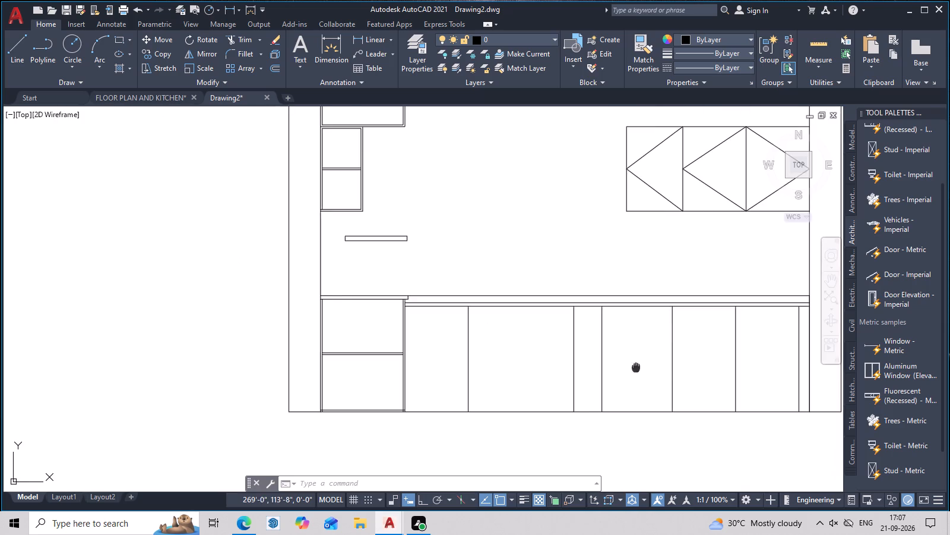
middle_drag(625, 369, 540, 375)
middle_drag(433, 367, 462, 433)
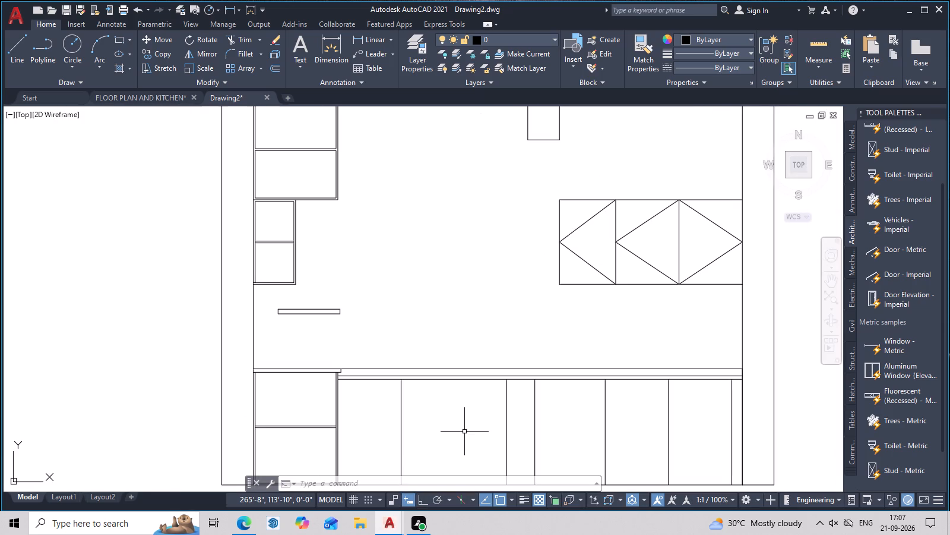
key(Escape)
key(Escape)
key(Escape)
key(Escape)
key(Escape)
key(Escape)
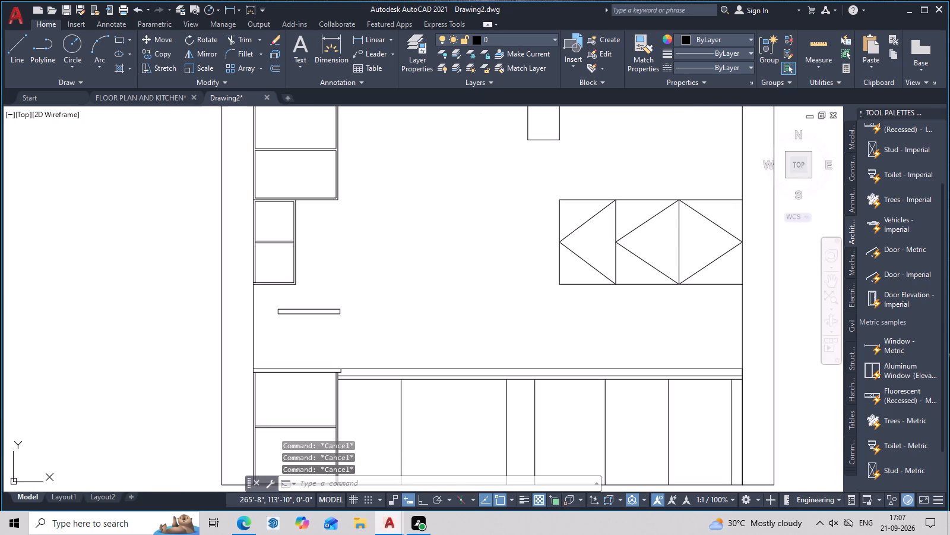
key(Escape)
key(Escape)
middle_drag(536, 410, 593, 401)
scroll(593, 401, down, 2)
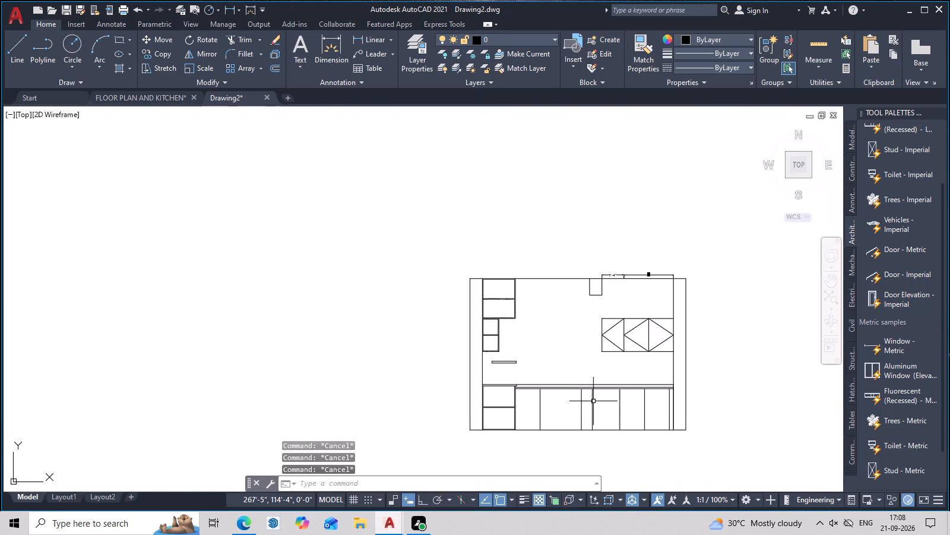
middle_drag(593, 401, 579, 443)
middle_drag(579, 444, 557, 499)
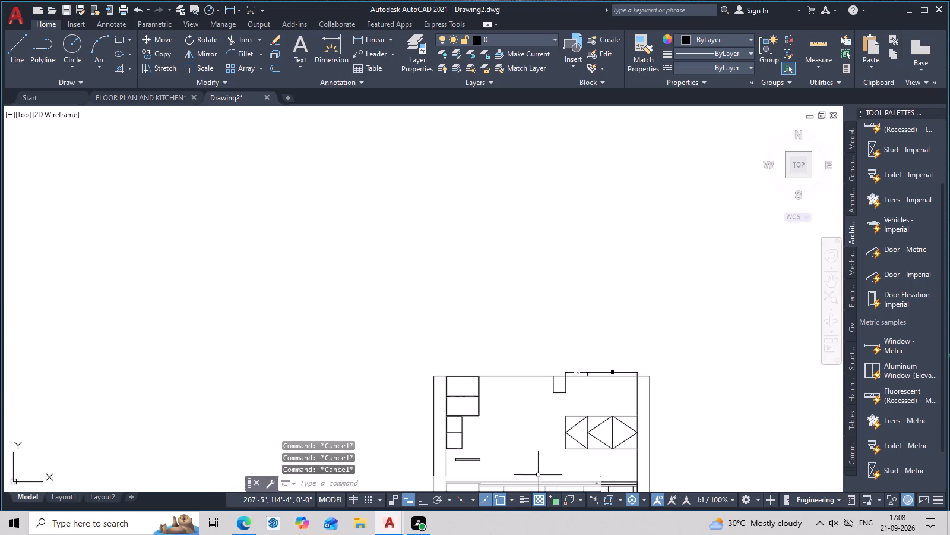
middle_click(546, 440)
scroll(449, 439, up, 2)
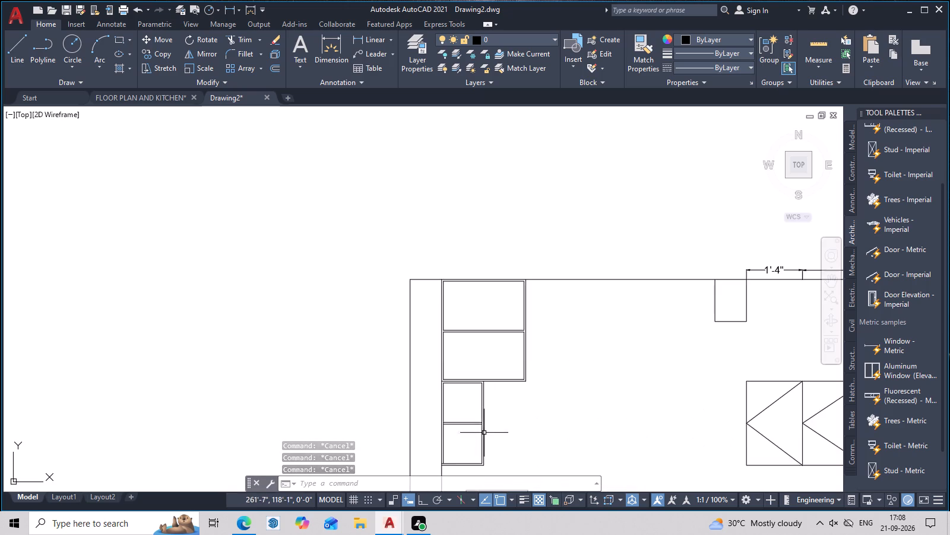
middle_drag(492, 432, 486, 182)
scroll(492, 193, up, 1)
middle_drag(513, 313, 517, 244)
middle_drag(523, 254, 524, 298)
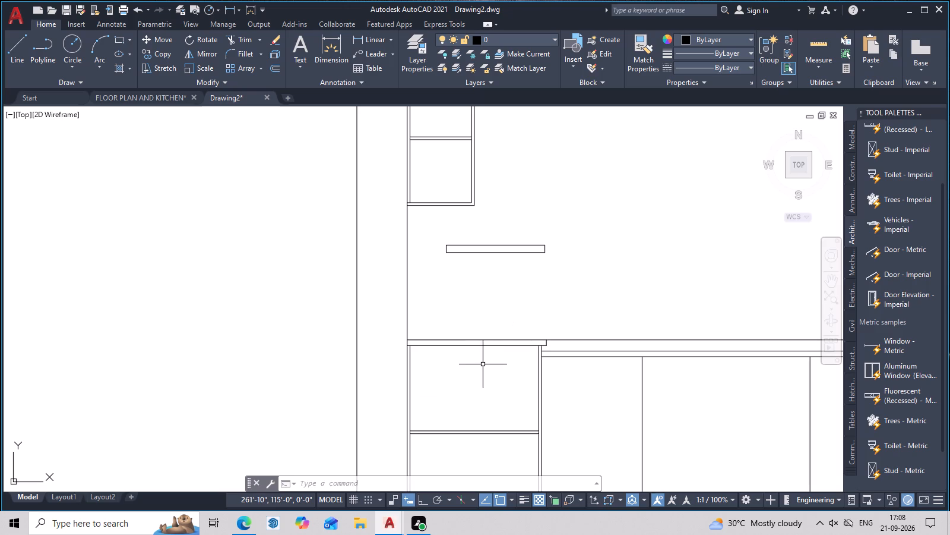
middle_drag(483, 363, 483, 352)
scroll(470, 338, up, 2)
middle_drag(468, 336, 393, 314)
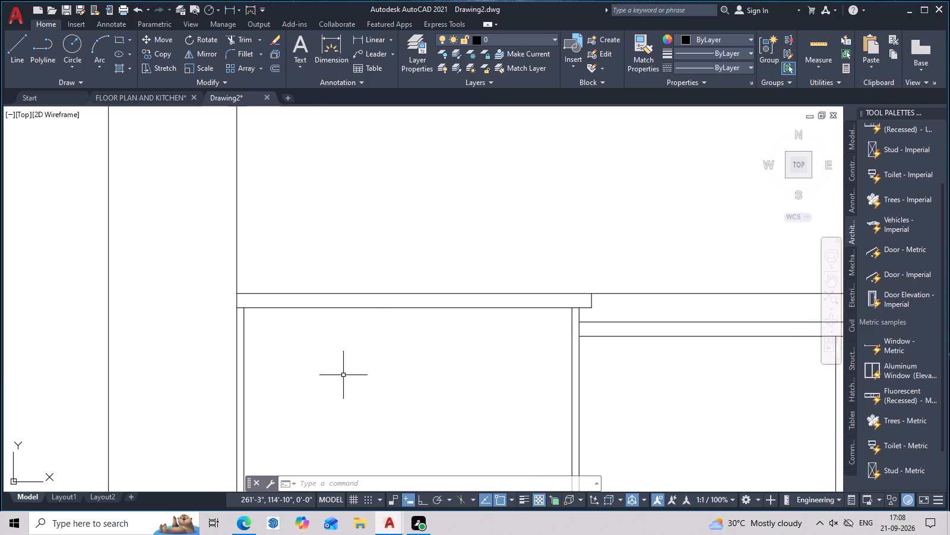
middle_drag(361, 373, 362, 364)
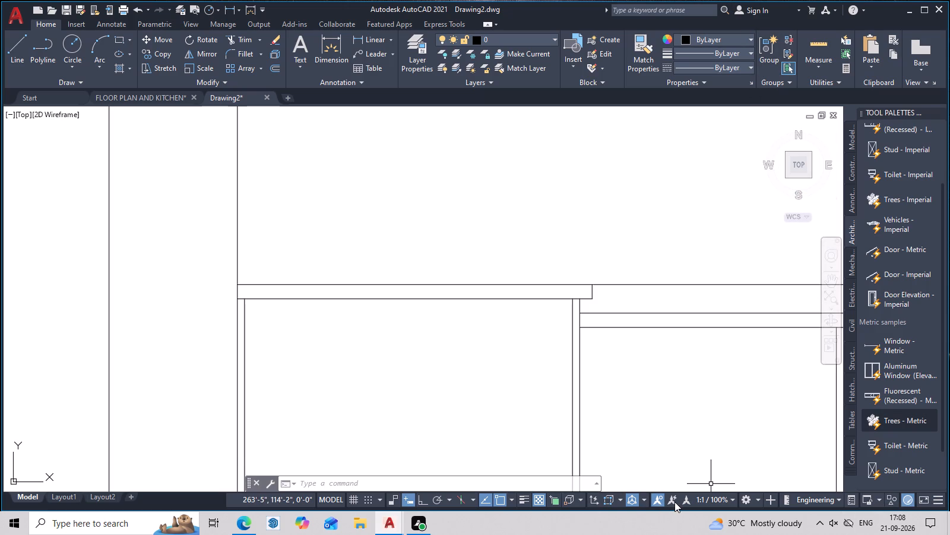
Add a linear dimension for the gap between the left wall's inner face and the floating shelf's near lower corner.
middle_drag(476, 402, 493, 336)
scroll(493, 336, down, 2)
middle_drag(495, 353, 492, 417)
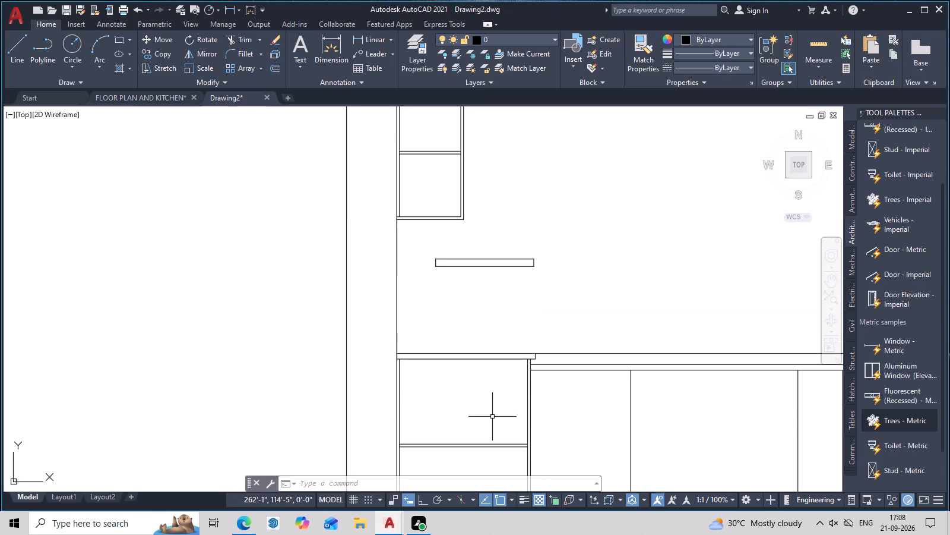
middle_drag(411, 330, 413, 383)
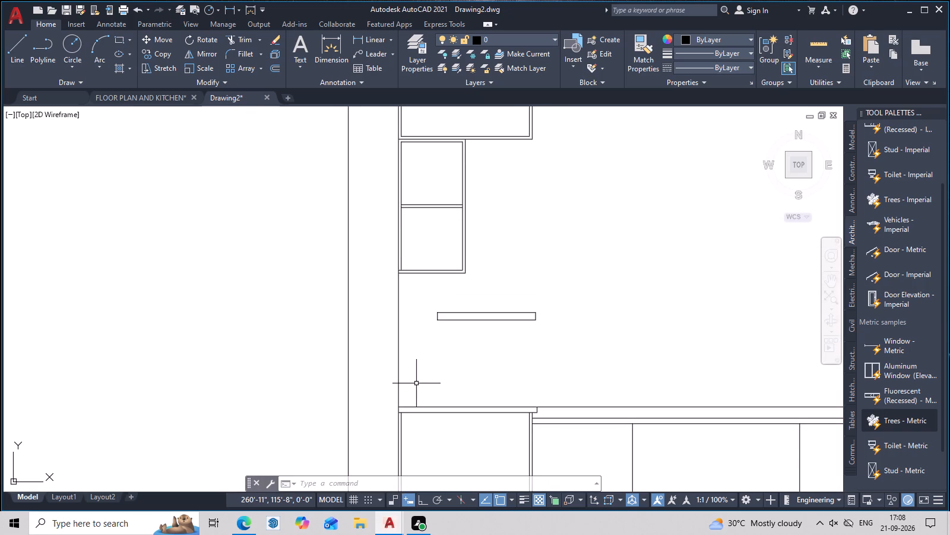
scroll(457, 311, up, 1)
middle_drag(475, 339, 523, 347)
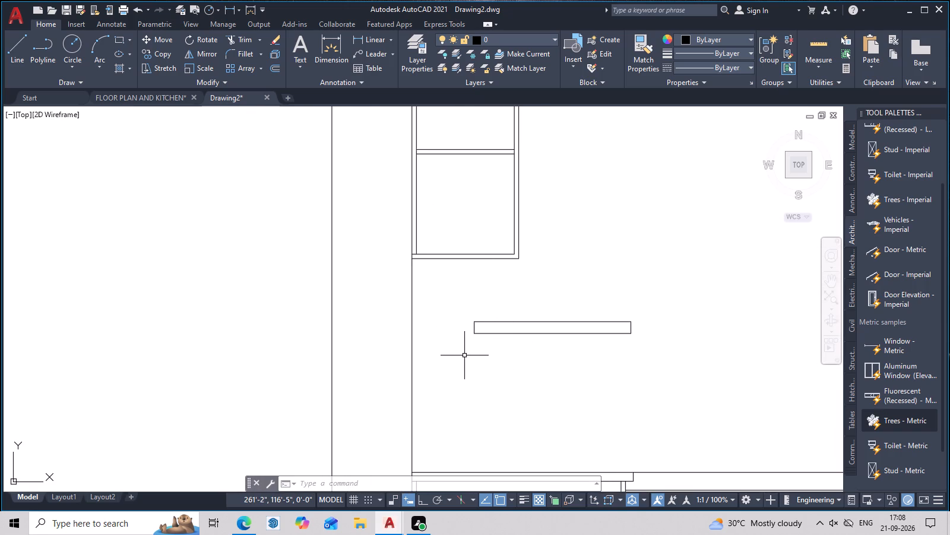
key(d)
text(LI)
key(space)
scroll(441, 339, up, 2)
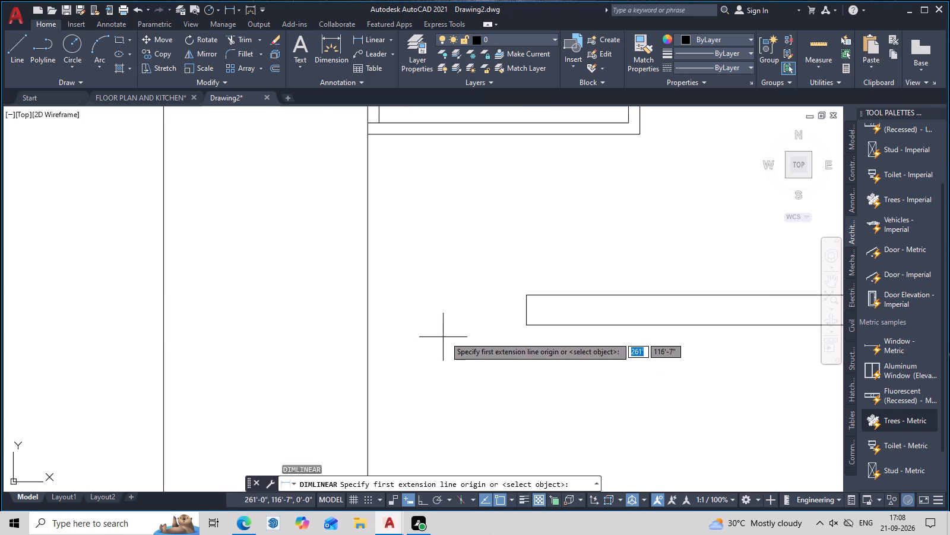
click(527, 327)
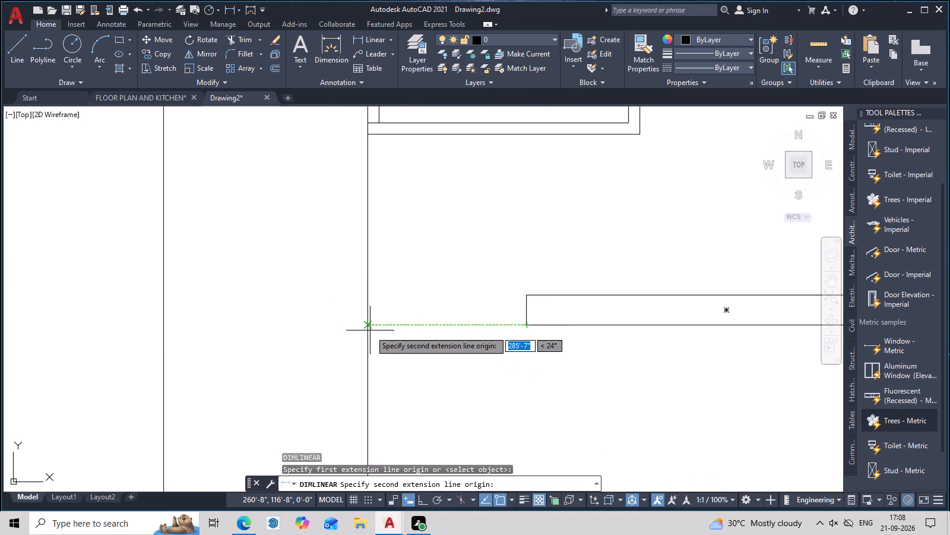
click(370, 326)
click(373, 320)
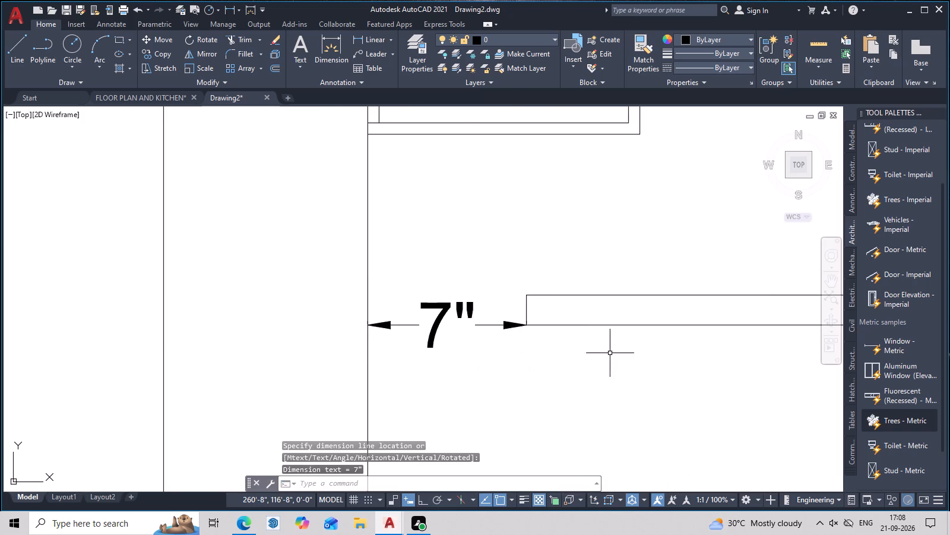
Add a horizontal linear dimension along the floating shelf's full length, placed just below the shelf.
middle_drag(609, 354, 417, 359)
scroll(437, 354, down, 2)
middle_drag(483, 368, 473, 372)
scroll(414, 354, up, 2)
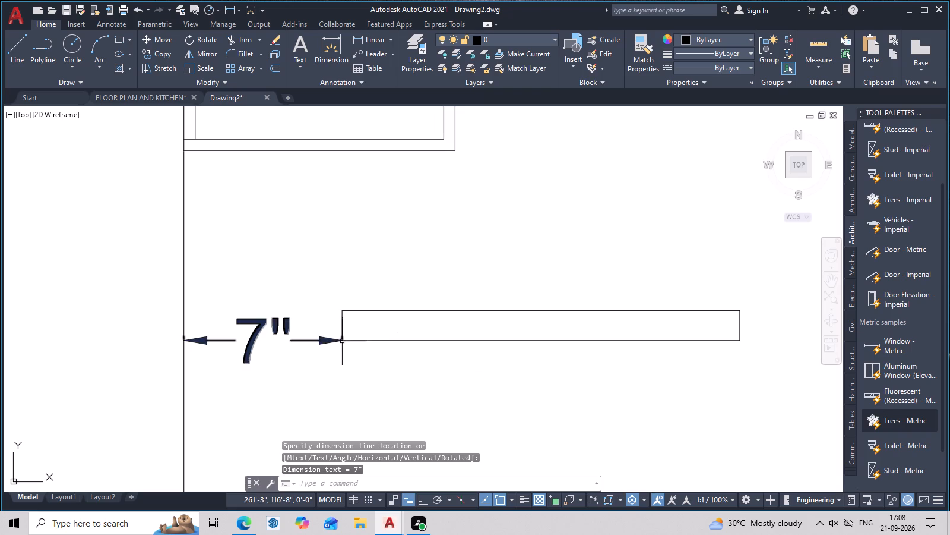
key(space)
click(341, 341)
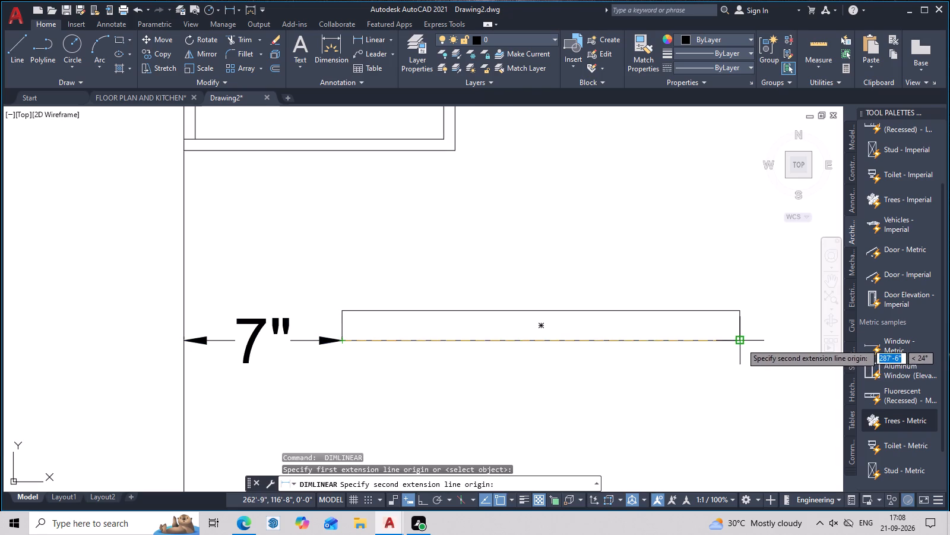
click(740, 342)
click(735, 403)
scroll(735, 403, down, 2)
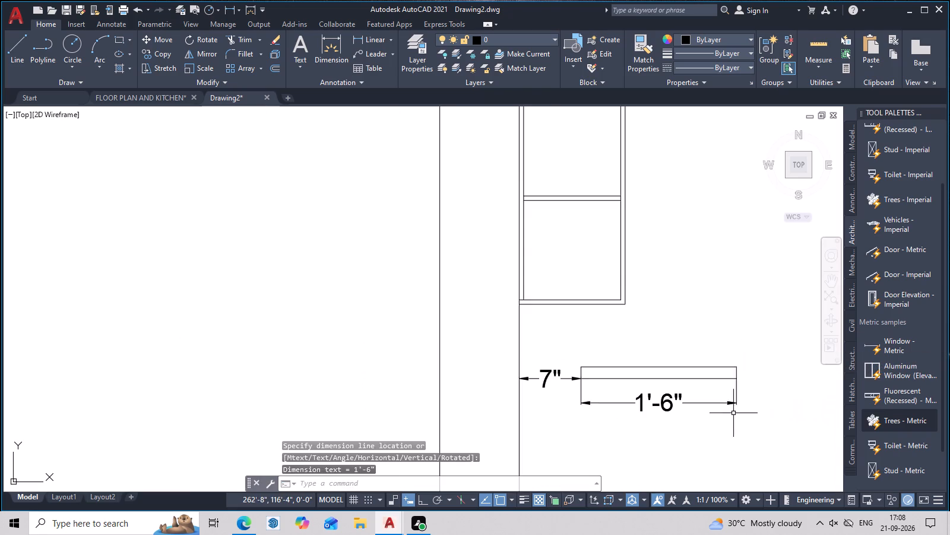
middle_drag(733, 396, 734, 363)
scroll(720, 367, up, 2)
key(Escape)
Move the floating shelf's length dimension line slightly farther below the shelf.
scroll(687, 405, down, 2)
middle_drag(687, 431, 577, 429)
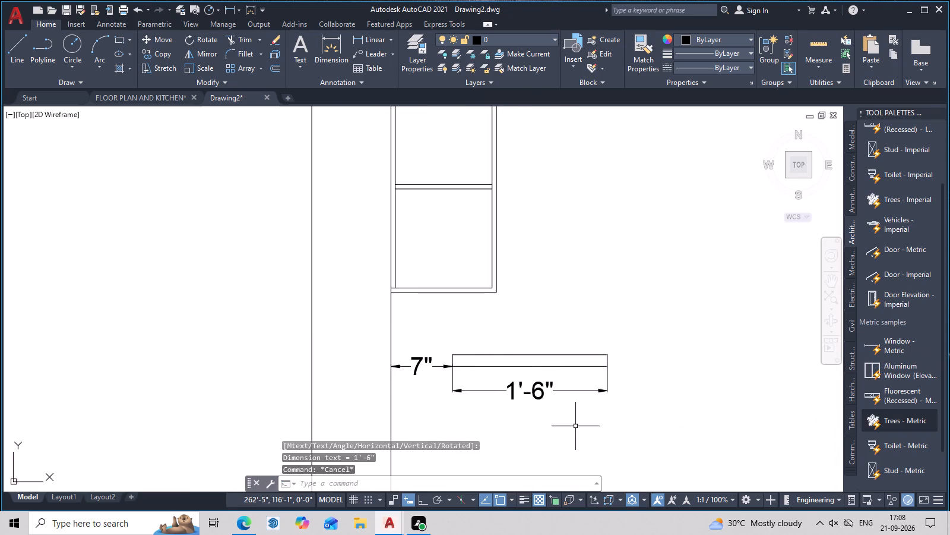
scroll(555, 407, up, 2)
middle_drag(556, 407, 624, 372)
middle_drag(625, 372, 622, 388)
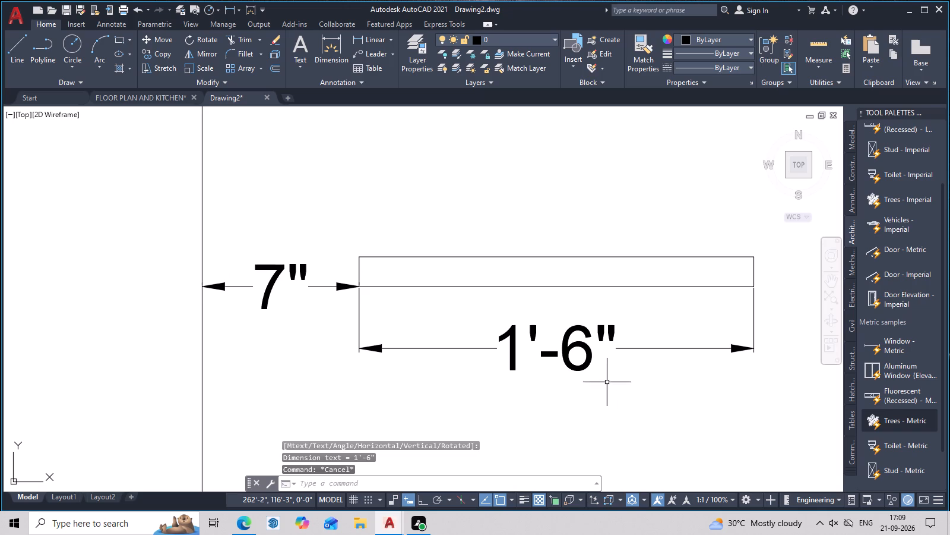
click(574, 348)
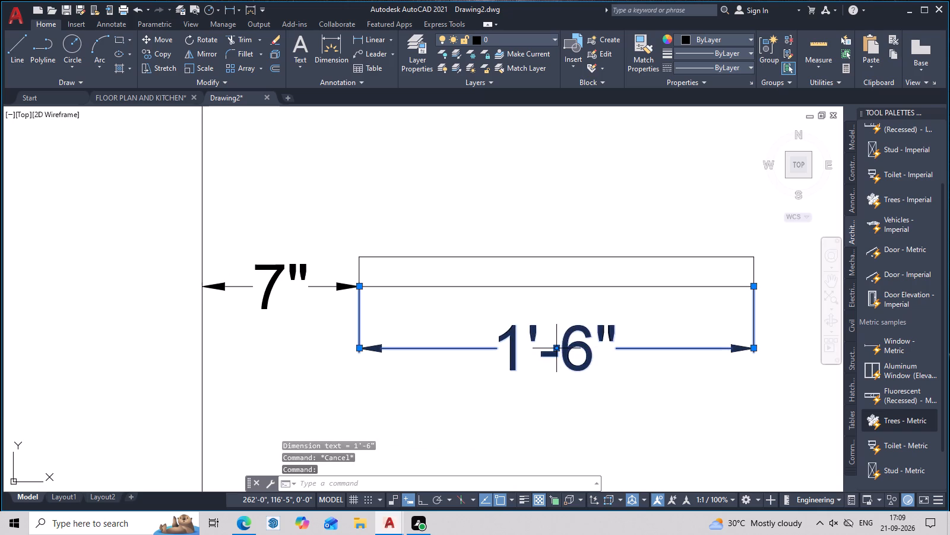
click(559, 347)
click(559, 377)
scroll(561, 386, down, 3)
key(Escape)
Examine the floating shelf's dimensions and the whole kitchen elevation.
middle_drag(615, 401, 615, 386)
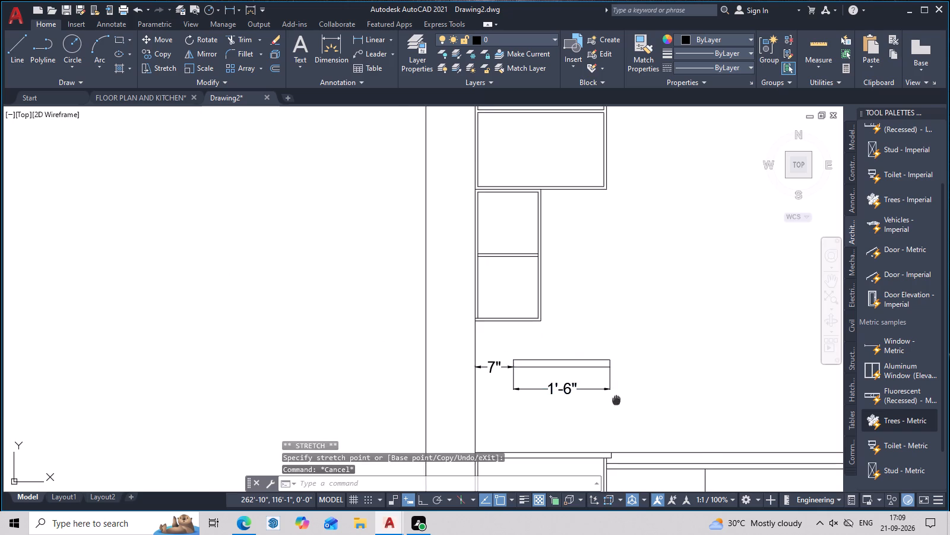
middle_drag(615, 386, 610, 363)
scroll(596, 358, up, 1)
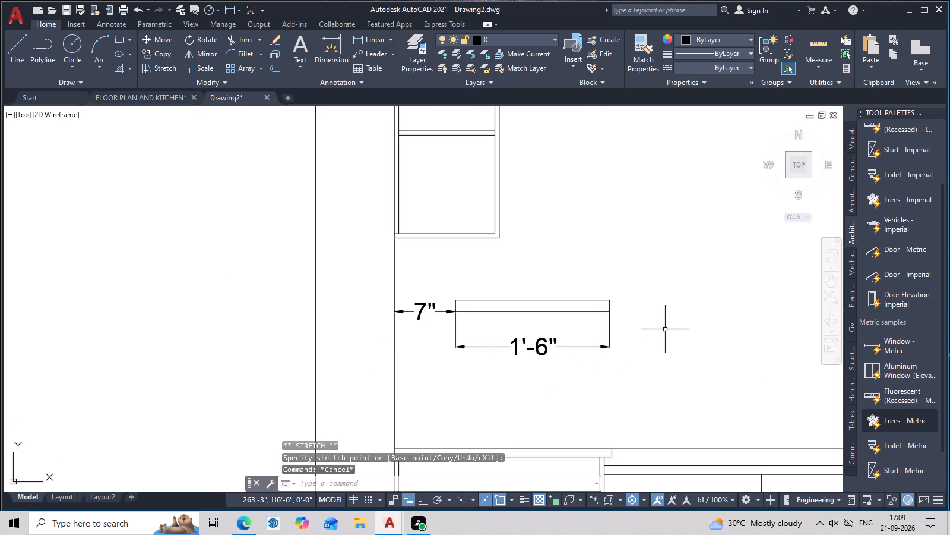
scroll(623, 335, down, 1)
middle_drag(634, 336, 488, 335)
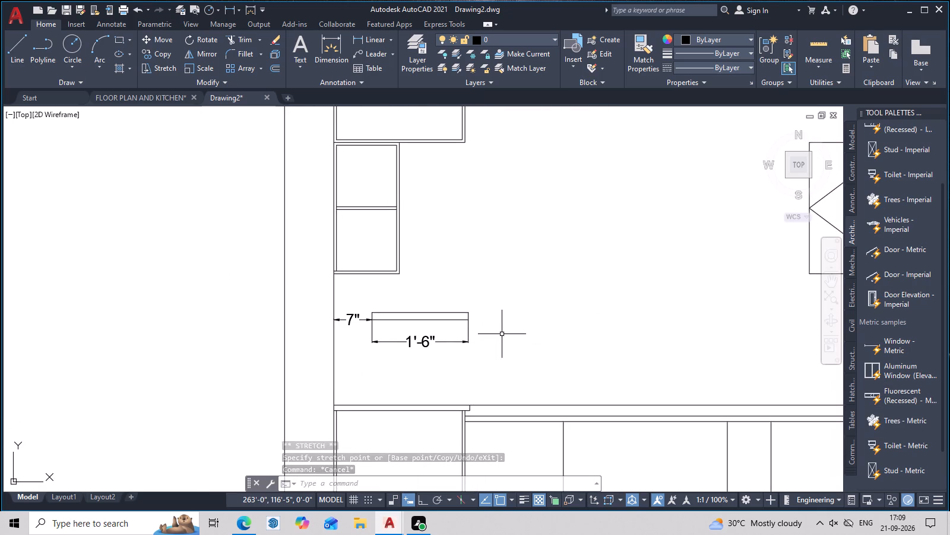
scroll(515, 329, down, 2)
middle_drag(528, 329, 524, 381)
middle_drag(546, 359, 560, 340)
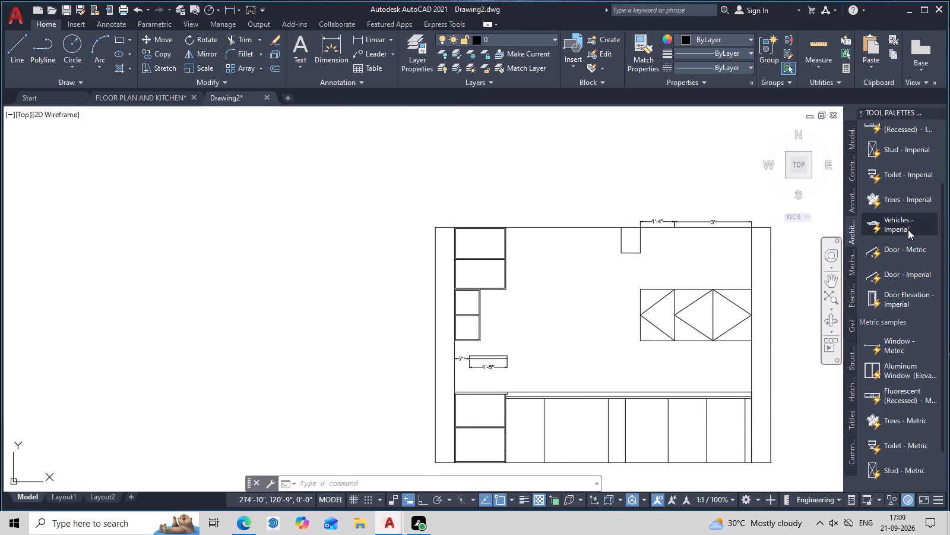
middle_drag(741, 251, 704, 250)
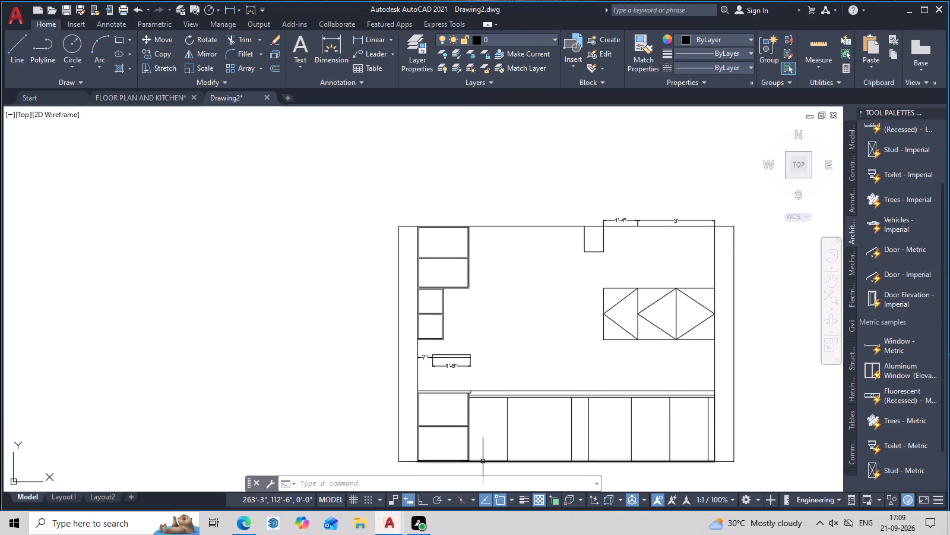
scroll(468, 371, up, 2)
middle_drag(458, 347, 445, 308)
middle_drag(585, 391, 556, 374)
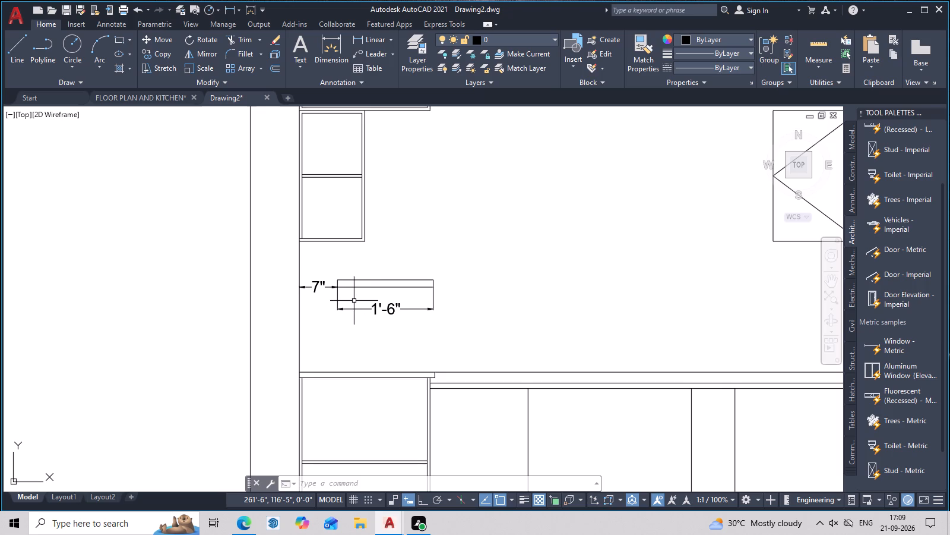
Trim the overlapping lines at the lower right corner of the left base cabinet, where its bottom board meets the side panel.
middle_drag(427, 296, 413, 147)
middle_drag(546, 294, 564, 173)
scroll(415, 284, up, 1)
middle_drag(436, 294, 560, 347)
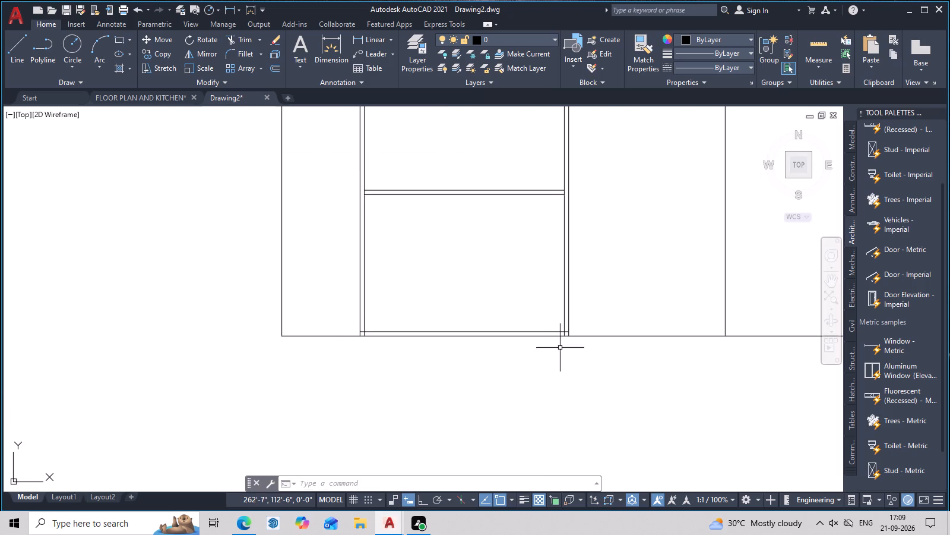
key(t)
text(R)
key(space)
scroll(558, 325, up, 4)
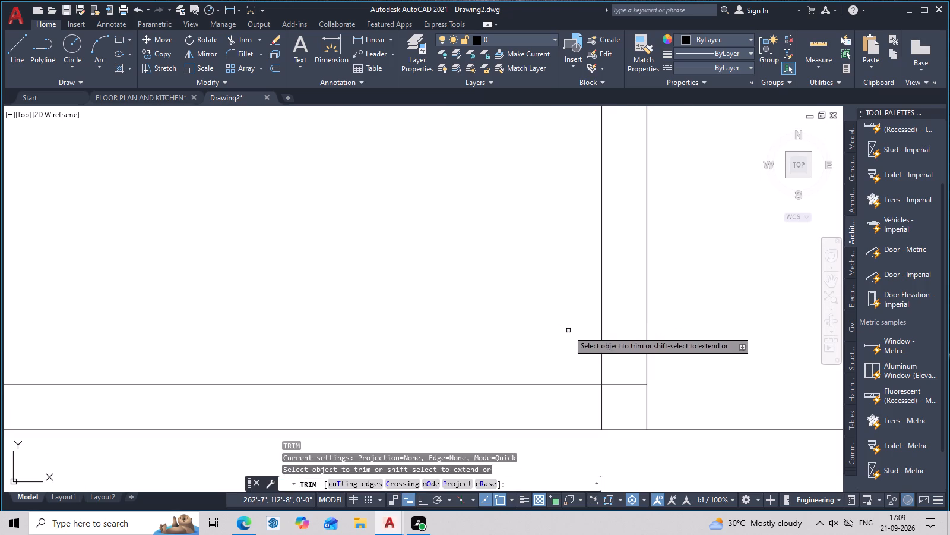
scroll(568, 331, up, 1)
drag(634, 375, 634, 391)
click(591, 404)
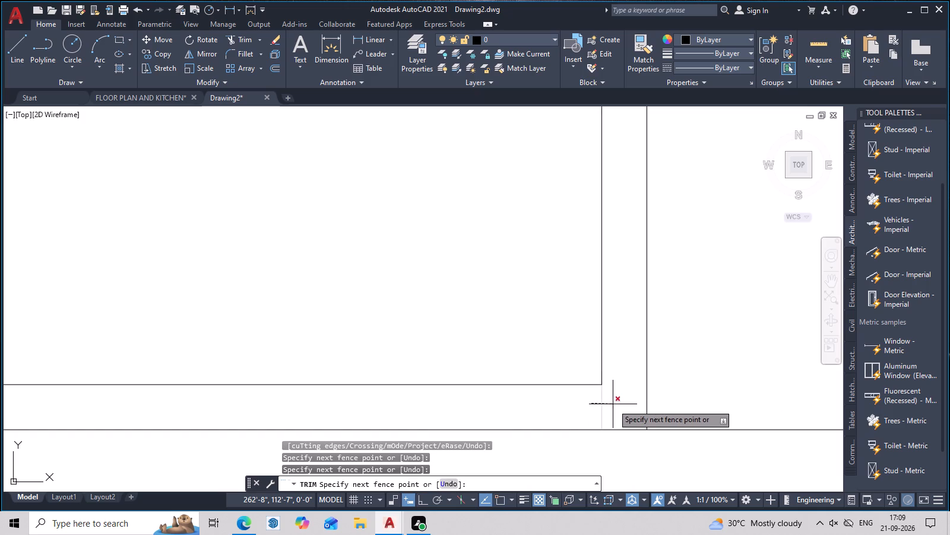
click(613, 404)
Trim the side panels' inner edge lines between the two middle shelf lines at both ends of the left base cabinet's shelf.
scroll(613, 404, down, 3)
middle_drag(616, 405, 731, 407)
middle_drag(297, 408, 505, 396)
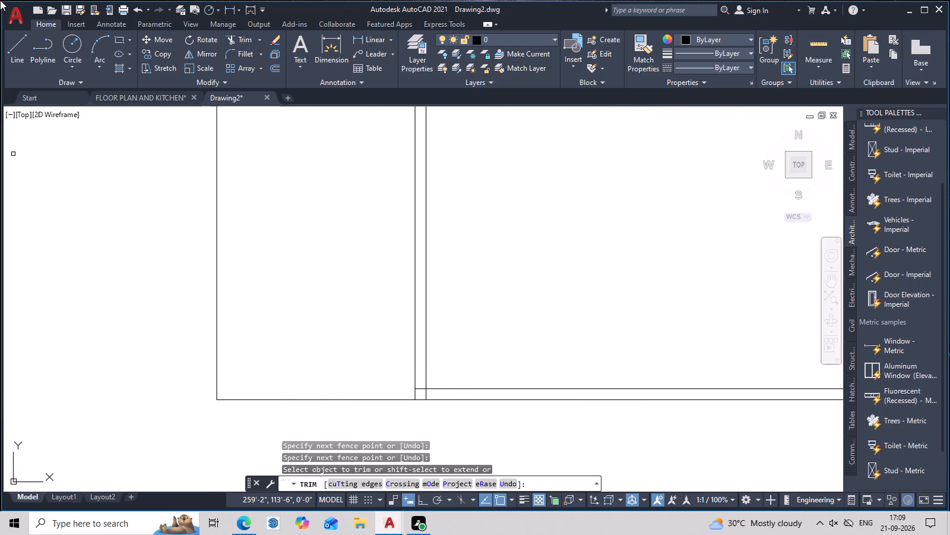
middle_drag(297, 128, 306, 280)
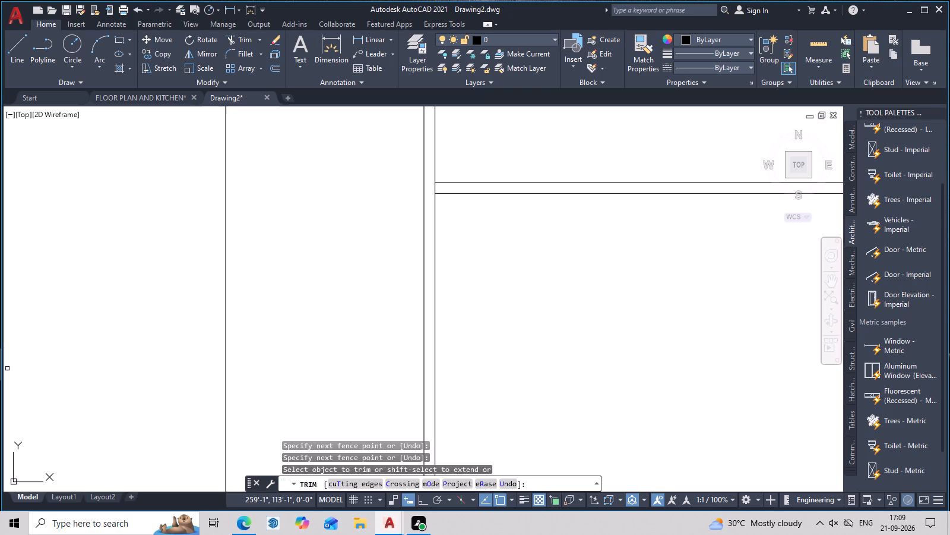
scroll(492, 207, up, 1)
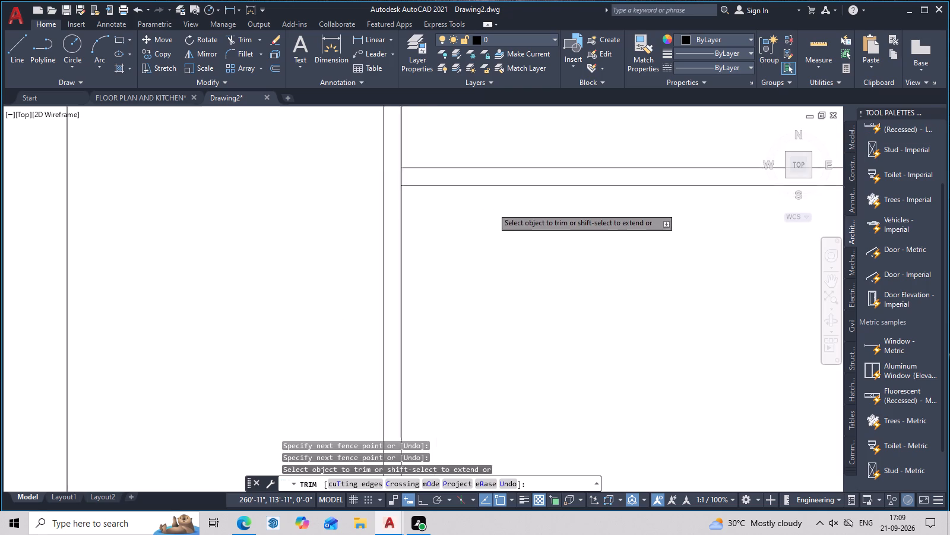
scroll(492, 207, up, 2)
scroll(495, 211, down, 6)
scroll(622, 320, down, 1)
middle_drag(625, 313, 617, 339)
scroll(563, 292, up, 3)
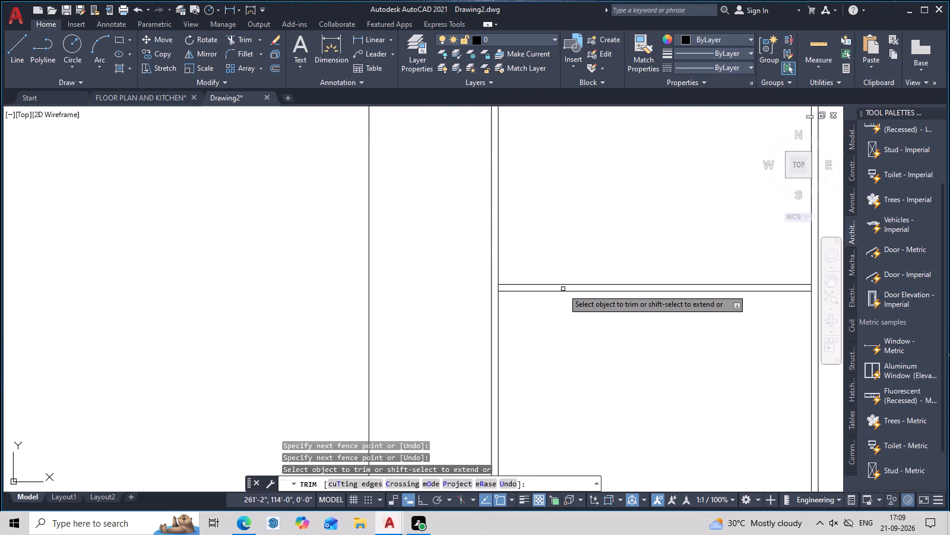
scroll(563, 289, up, 2)
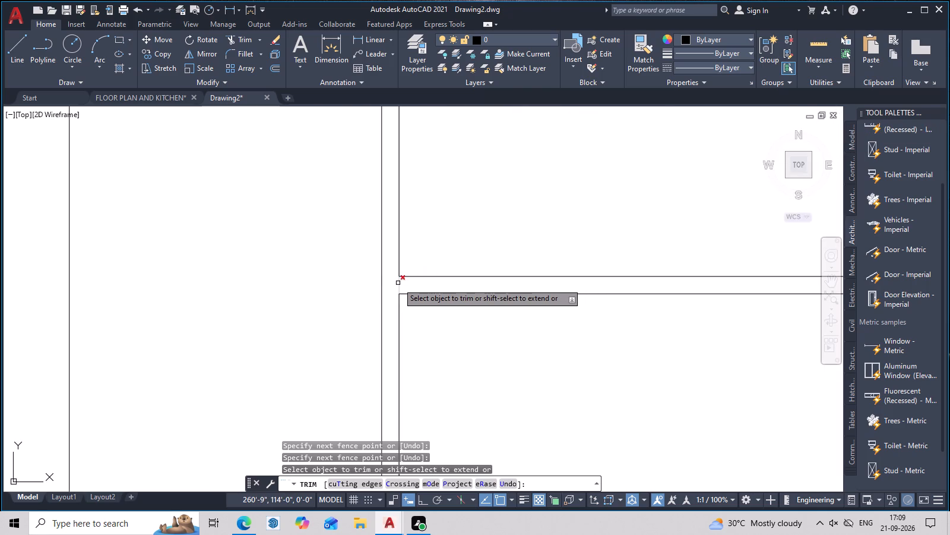
click(398, 283)
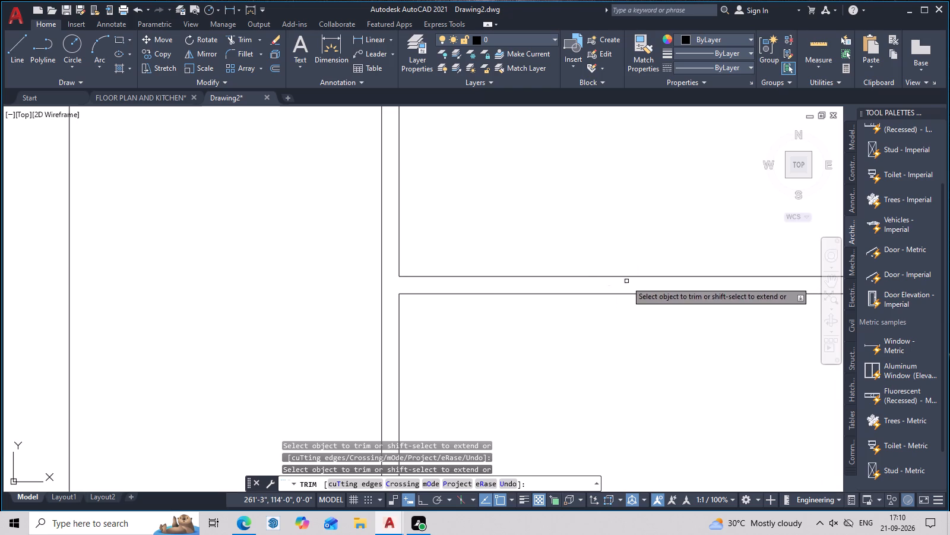
middle_drag(799, 278, 411, 288)
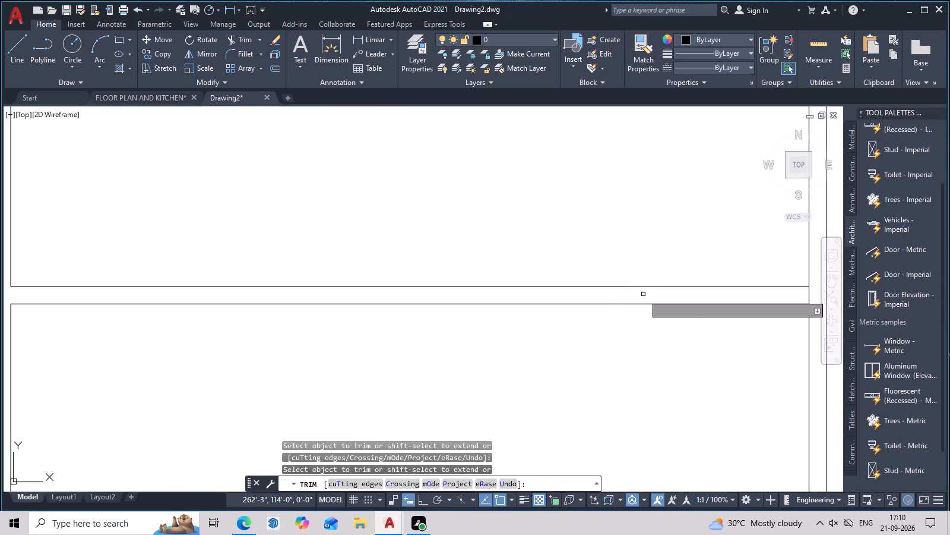
click(809, 297)
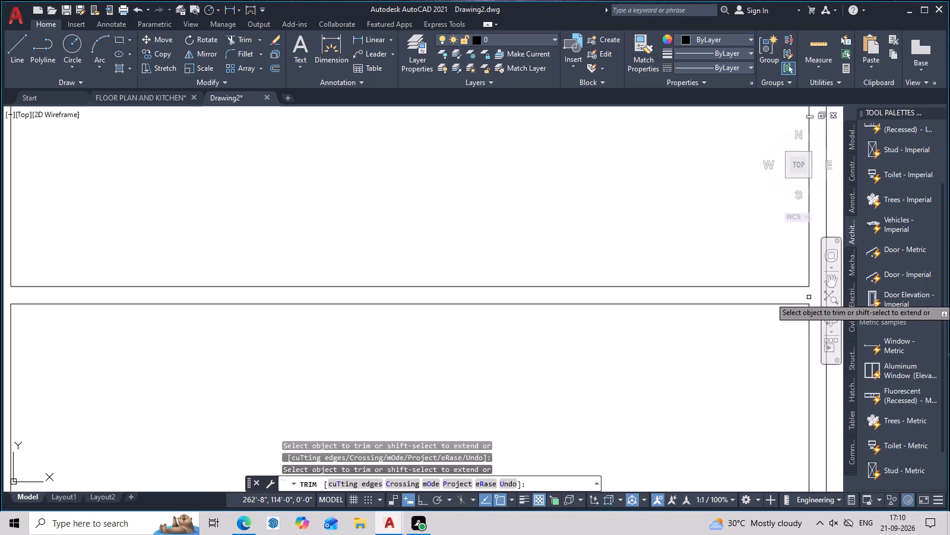
Trim the overlapping lines at the lower left corner of the left base cabinet, where its bottom board meets the side panel.
scroll(809, 297, down, 3)
middle_drag(812, 298, 755, 242)
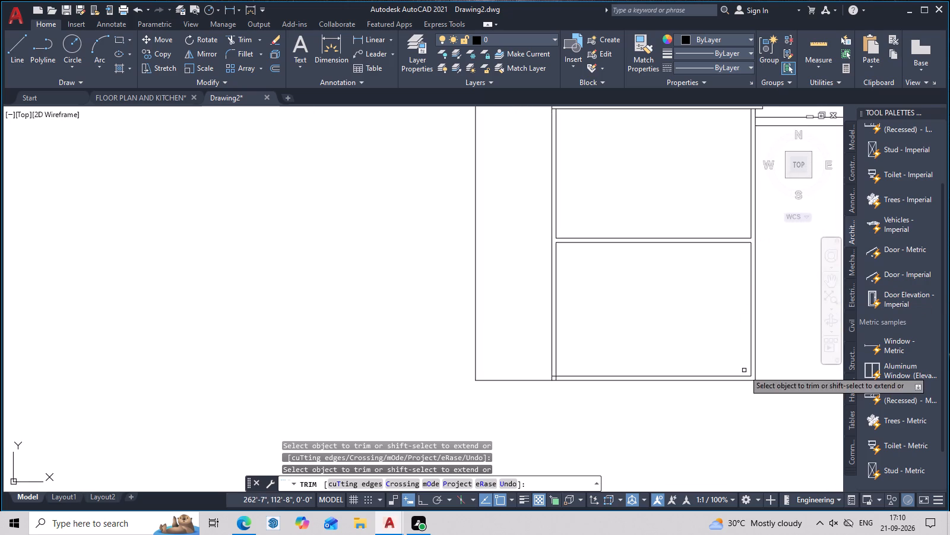
middle_drag(742, 363, 669, 253)
scroll(667, 256, down, 2)
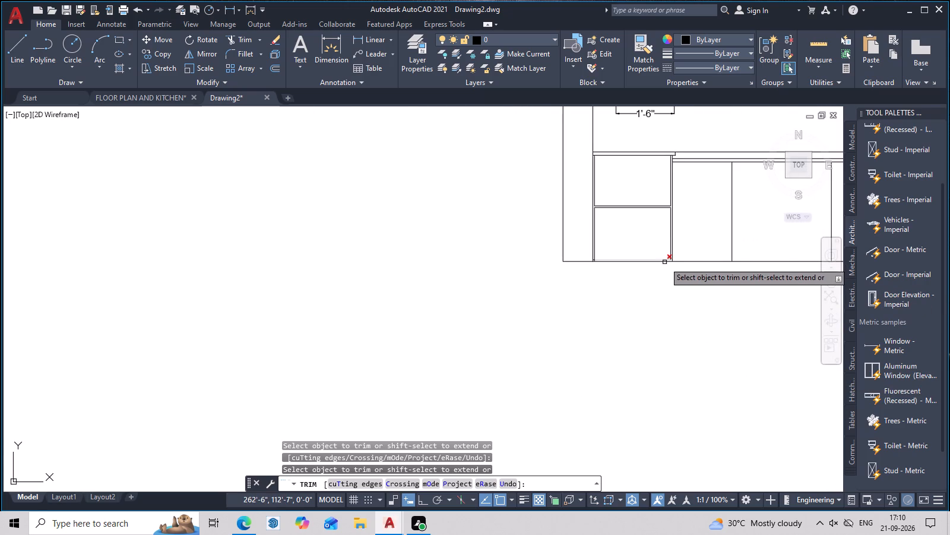
scroll(673, 259, up, 6)
scroll(445, 300, down, 3)
middle_drag(445, 300, 839, 320)
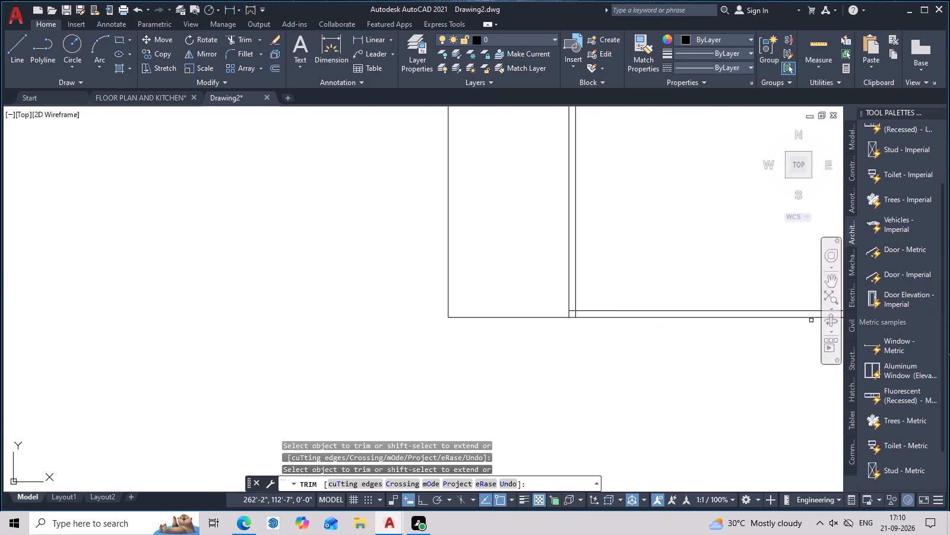
scroll(617, 306, up, 5)
middle_drag(452, 317, 753, 233)
click(496, 318)
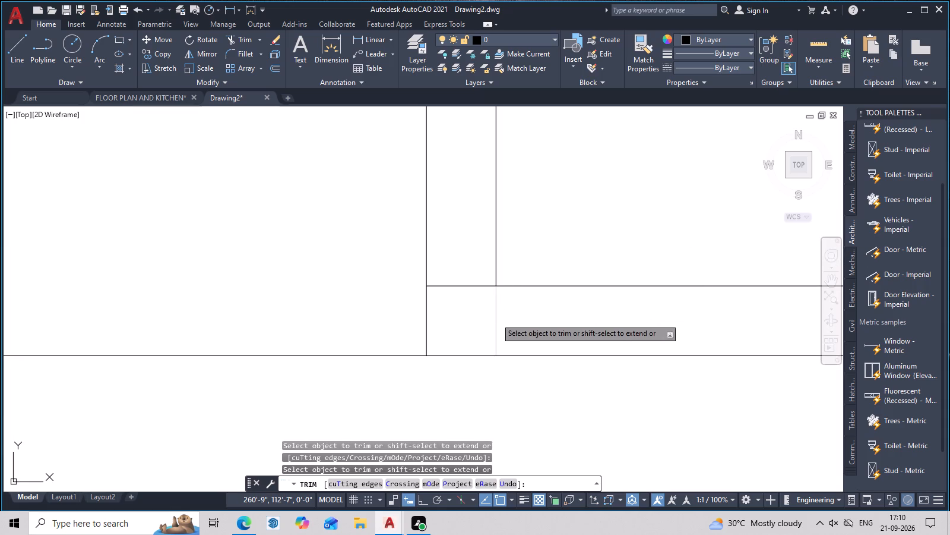
click(476, 287)
scroll(476, 294, down, 6)
middle_drag(528, 283, 531, 292)
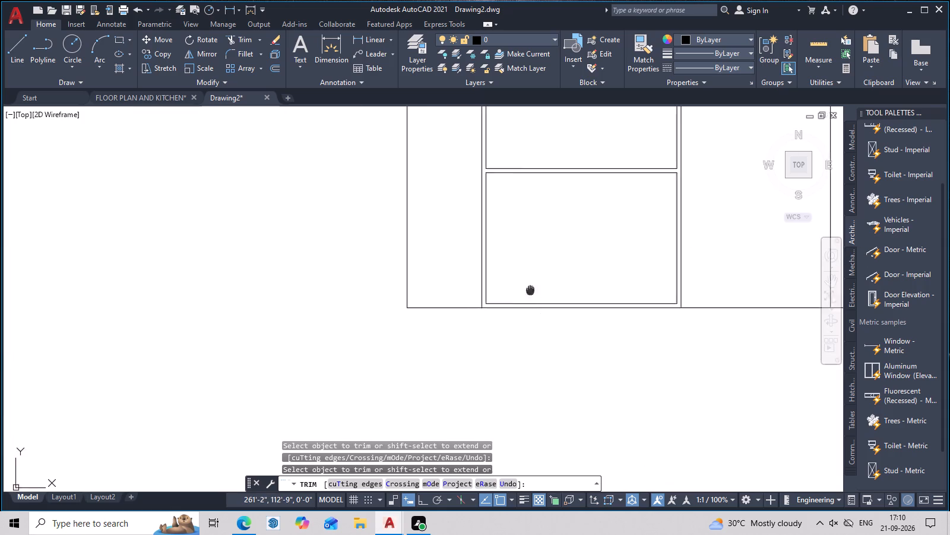
middle_drag(531, 292, 556, 470)
scroll(509, 268, up, 4)
middle_drag(539, 210, 543, 461)
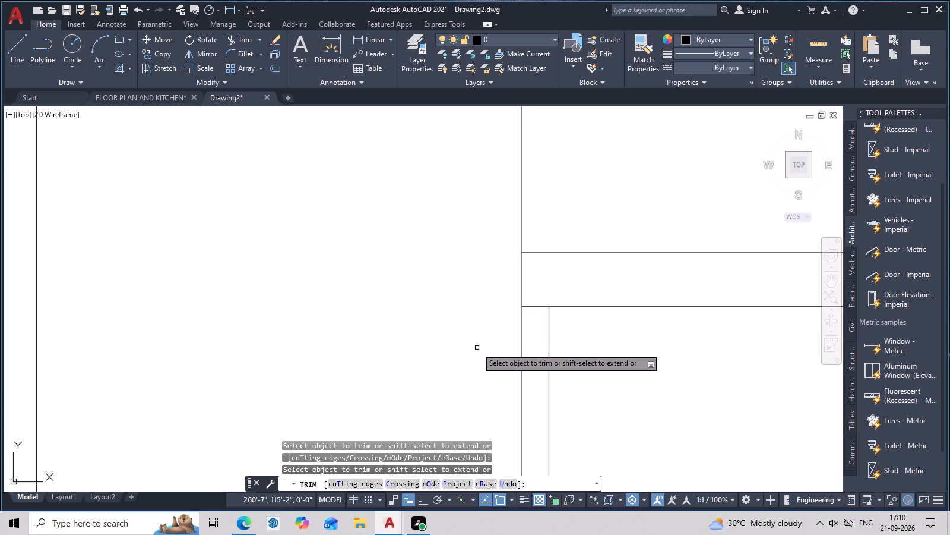
middle_drag(483, 345, 477, 332)
middle_drag(477, 332, 428, 345)
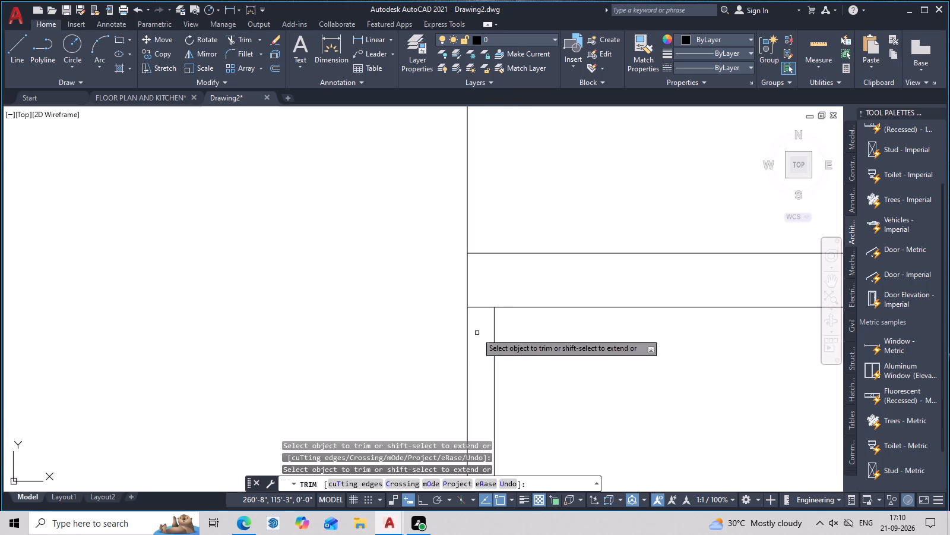
scroll(536, 331, down, 3)
middle_drag(683, 418, 483, 412)
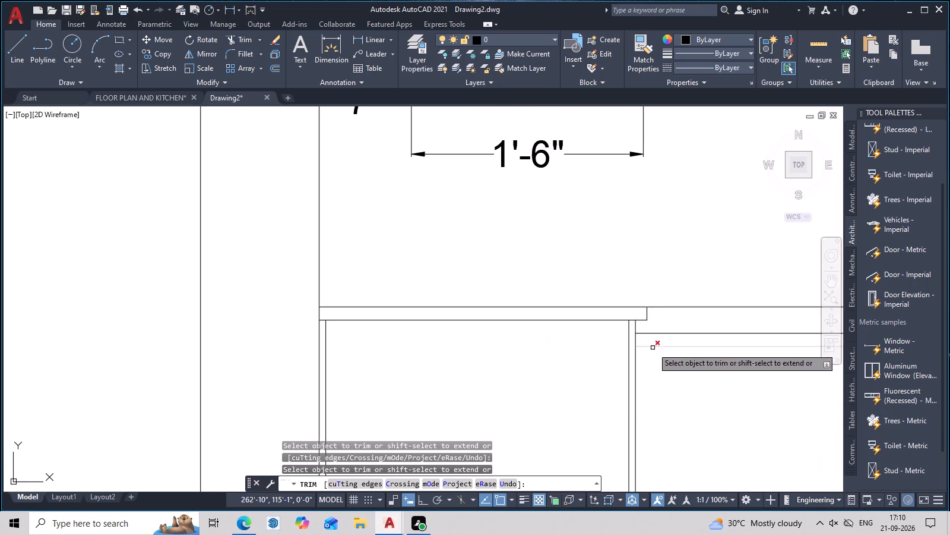
scroll(714, 357, down, 3)
middle_drag(733, 374, 649, 286)
scroll(664, 307, up, 2)
middle_drag(725, 354, 683, 370)
key(Escape)
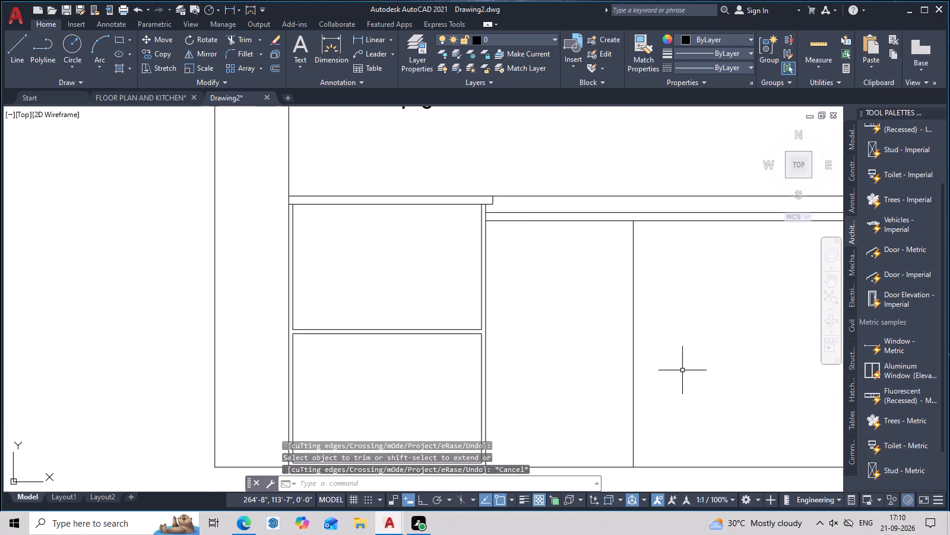
key(Escape)
key(Escape)
key(Escape)
key(Escape)
key(Escape)
key(Escape)
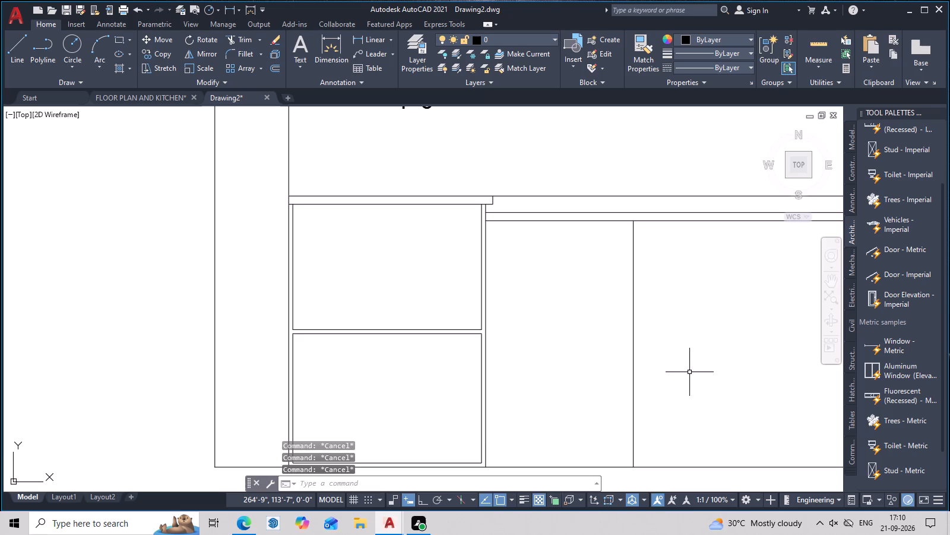
key(Escape)
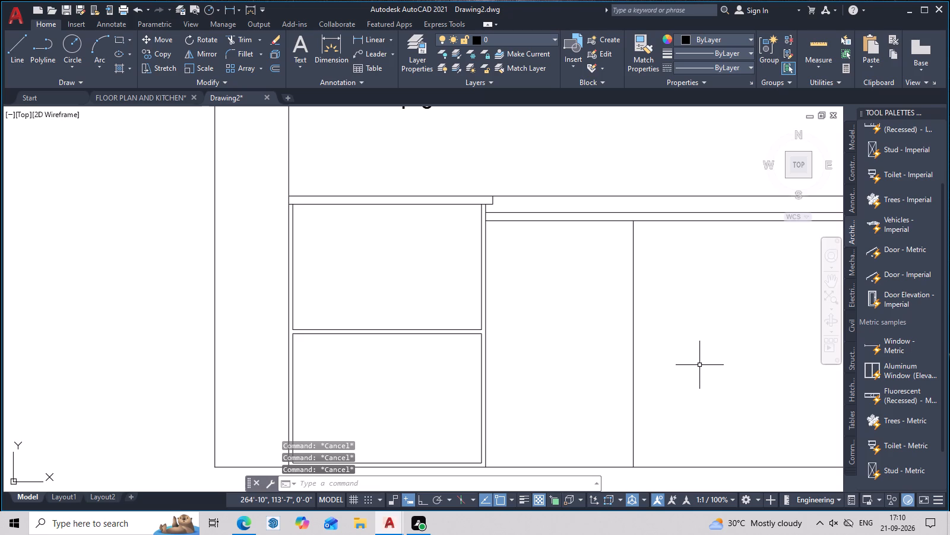
key(Escape)
key(Escape)
key(Escape)
key(Escape)
key(Escape)
key(Escape)
key(Escape)
key(Escape)
key(Escape)
Examine the left base cabinet's lower edge, the whole kitchen elevation and the bottom line at its far right end.
scroll(722, 361, down, 2)
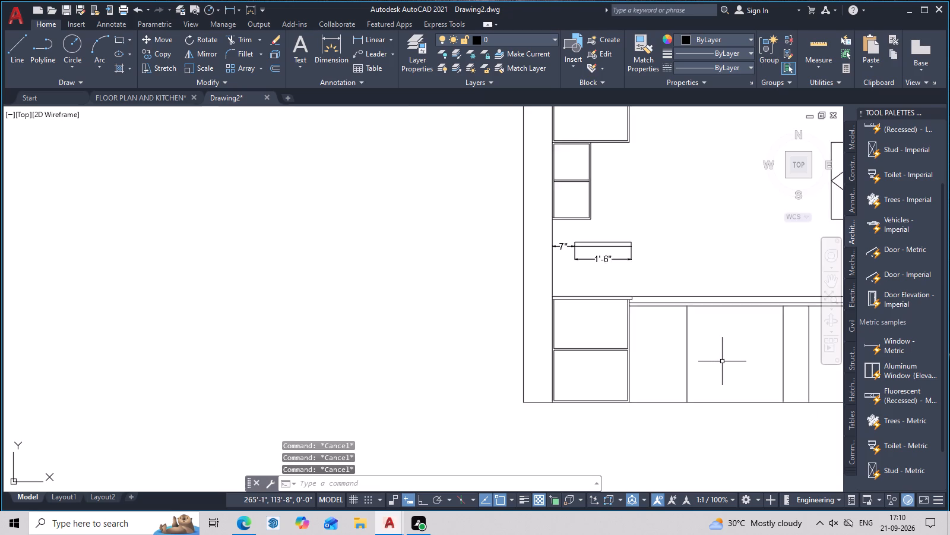
middle_drag(705, 360, 603, 355)
middle_drag(603, 354, 603, 332)
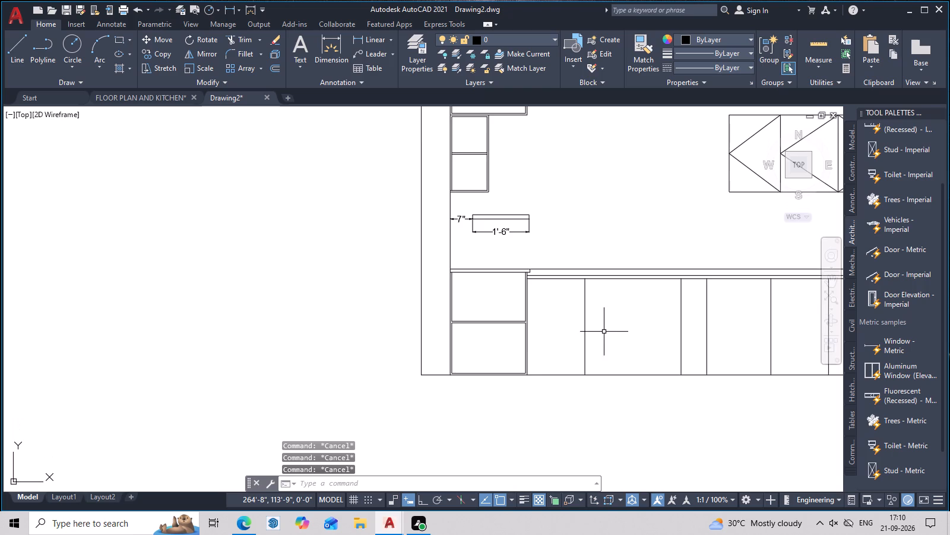
middle_drag(540, 353, 564, 299)
scroll(527, 299, up, 3)
middle_drag(525, 338, 536, 298)
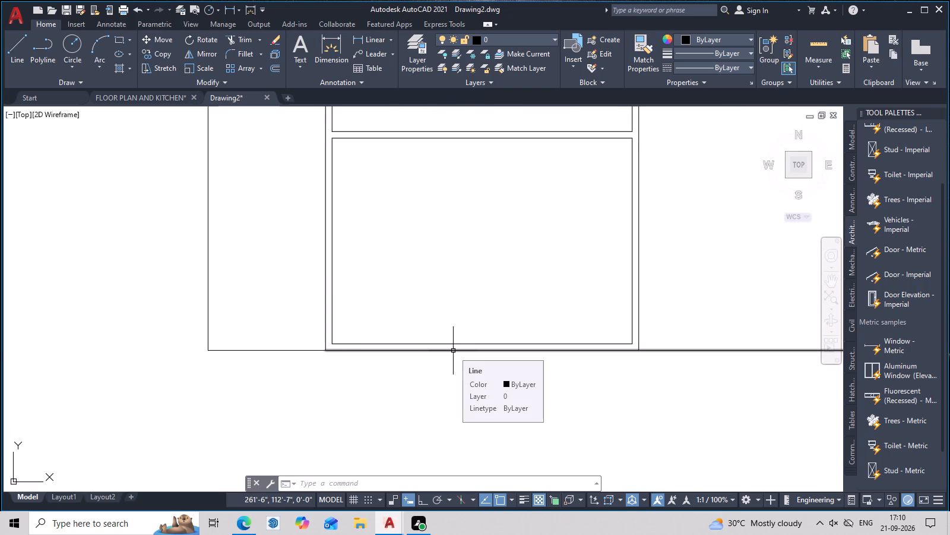
scroll(453, 351, up, 2)
scroll(454, 351, down, 7)
middle_drag(597, 399, 509, 419)
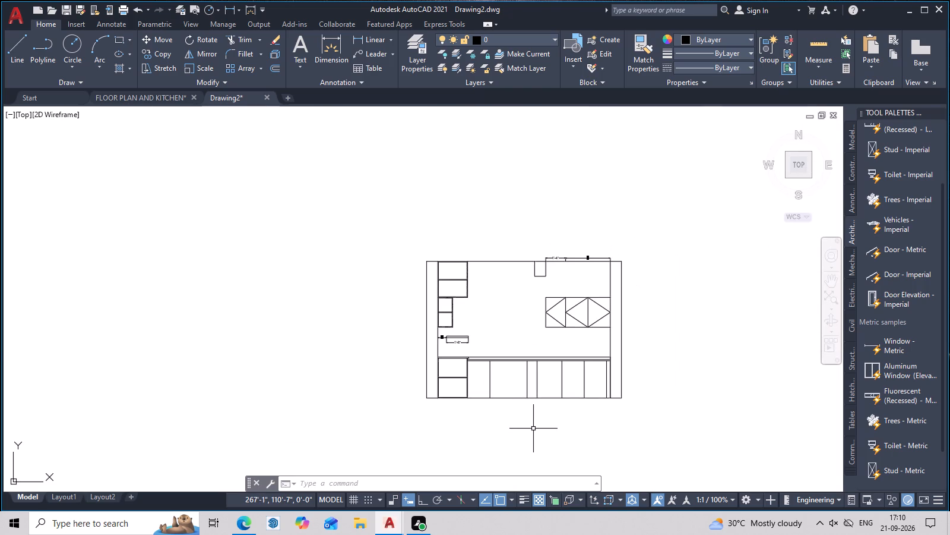
middle_drag(535, 429, 515, 425)
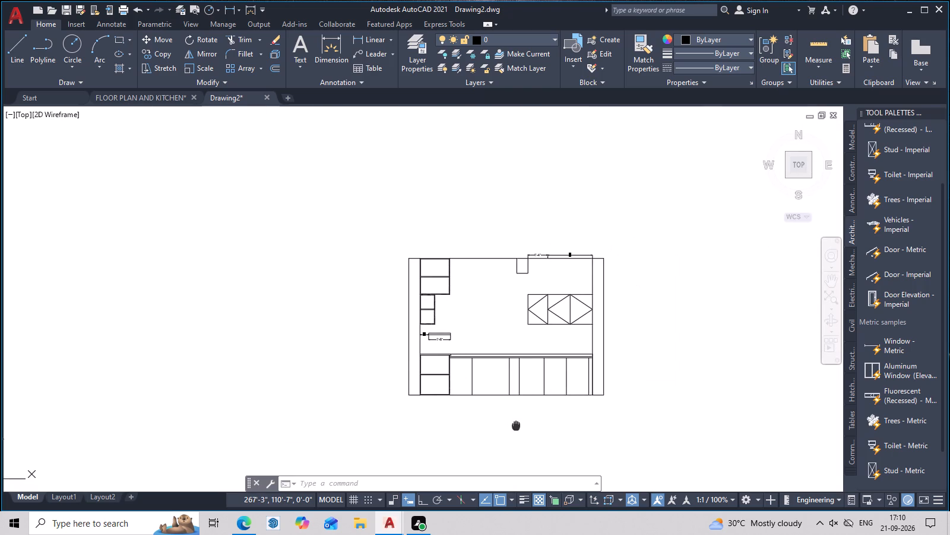
middle_drag(515, 425, 485, 418)
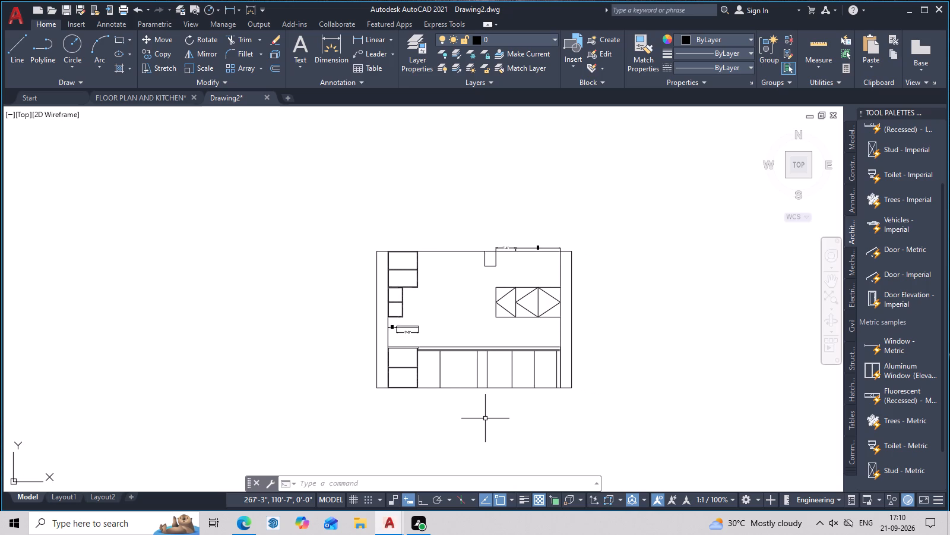
middle_drag(485, 418, 502, 387)
scroll(568, 358, up, 2)
middle_drag(570, 357, 607, 326)
scroll(608, 325, up, 2)
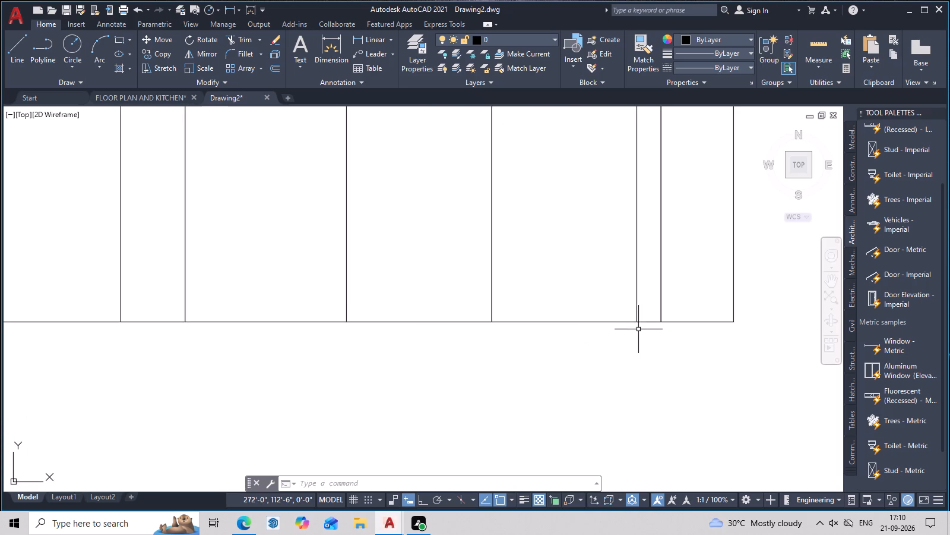
middle_drag(640, 328, 646, 316)
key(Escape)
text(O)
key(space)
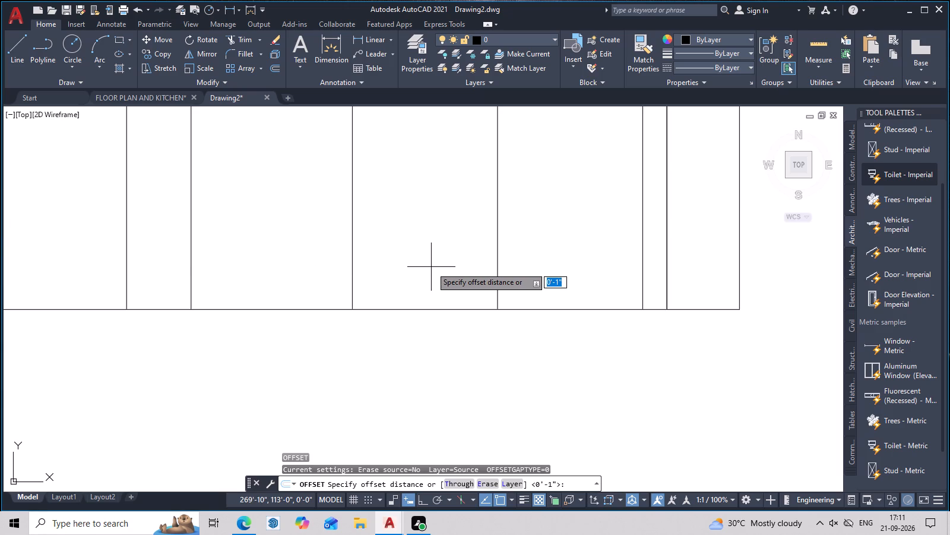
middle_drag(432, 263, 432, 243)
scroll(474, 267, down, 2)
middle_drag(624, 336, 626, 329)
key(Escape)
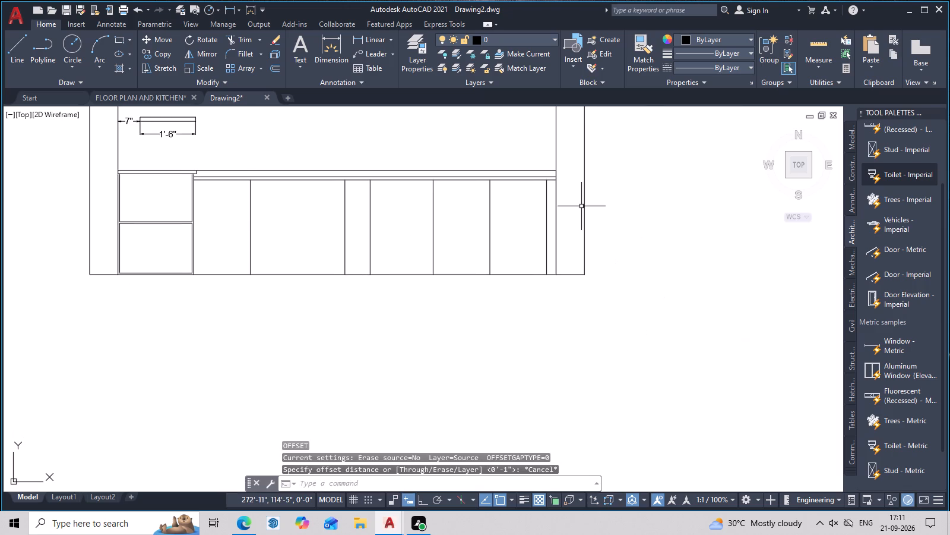
Offset the elevation's bottom line 4 inches downward, covering the segments under the right wall, the base cabinets and the left wall.
key(o)
key(space)
key(4)
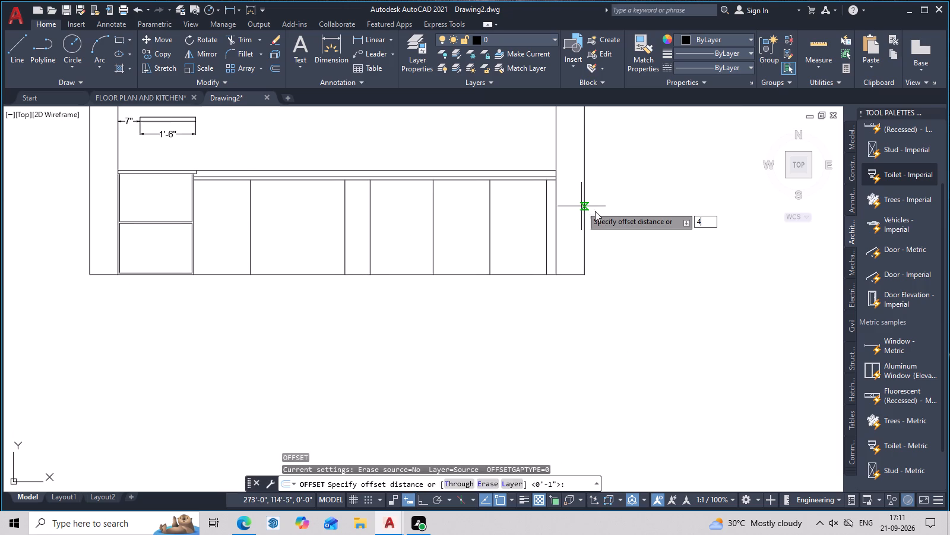
key(space)
click(574, 273)
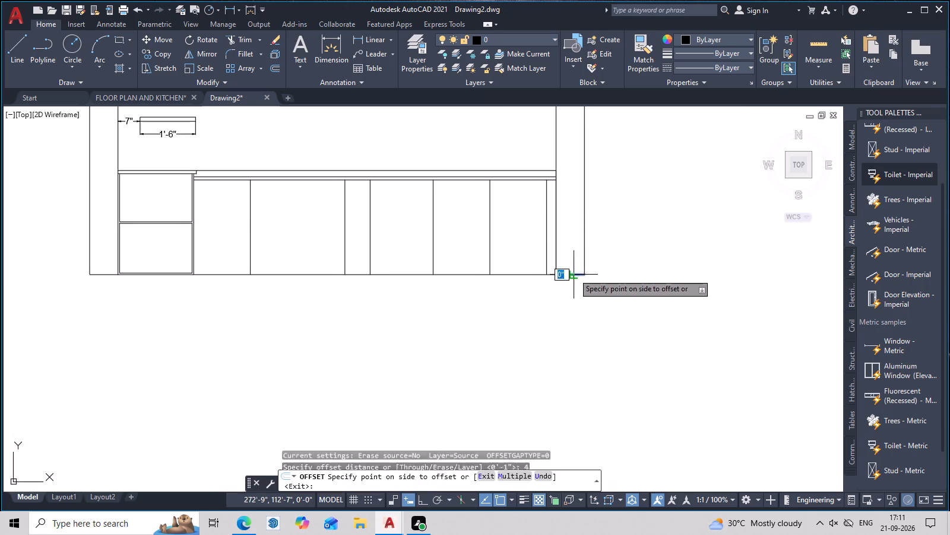
click(574, 295)
scroll(515, 278, up, 1)
click(537, 273)
click(537, 289)
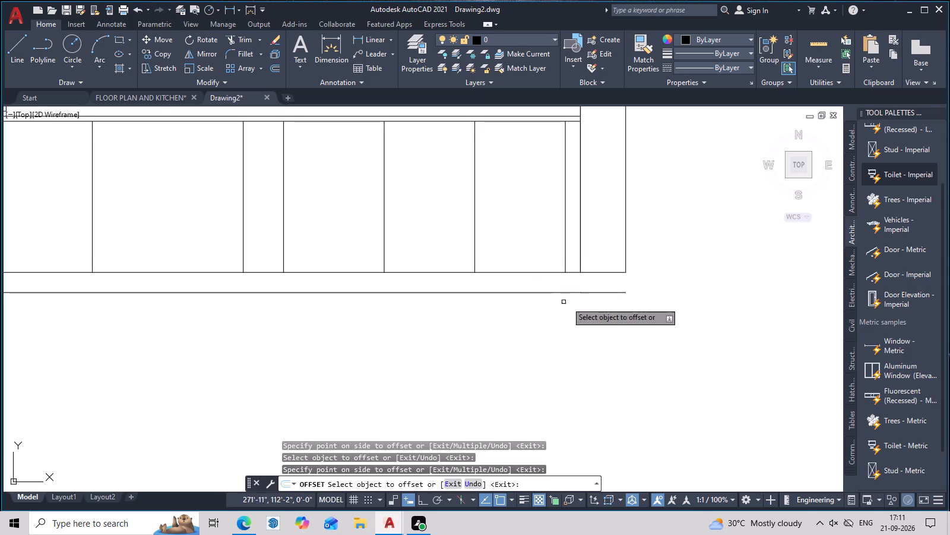
middle_drag(596, 303, 767, 281)
scroll(382, 278, down, 2)
middle_drag(473, 311, 544, 314)
scroll(396, 287, up, 2)
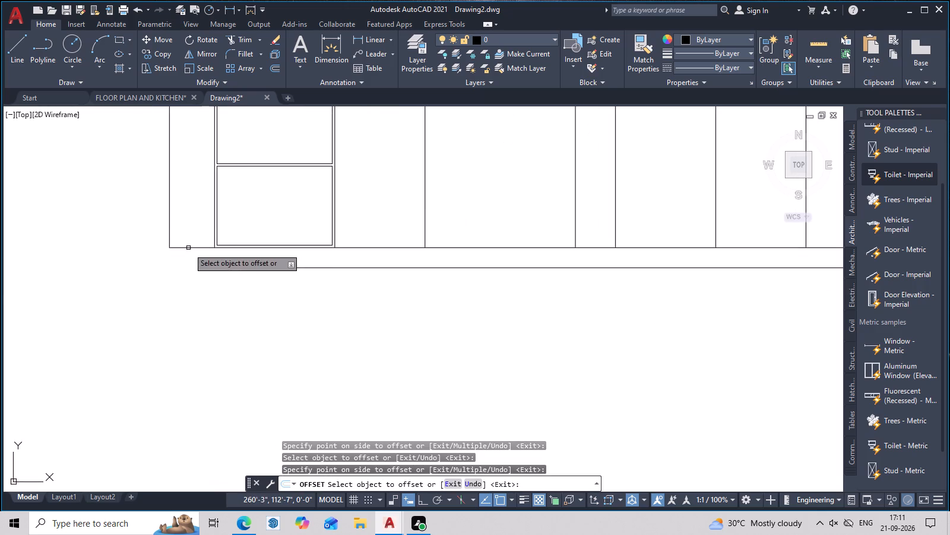
click(193, 247)
click(197, 263)
scroll(282, 297, down, 3)
middle_drag(371, 322, 289, 323)
key(Escape)
scroll(408, 336, up, 1)
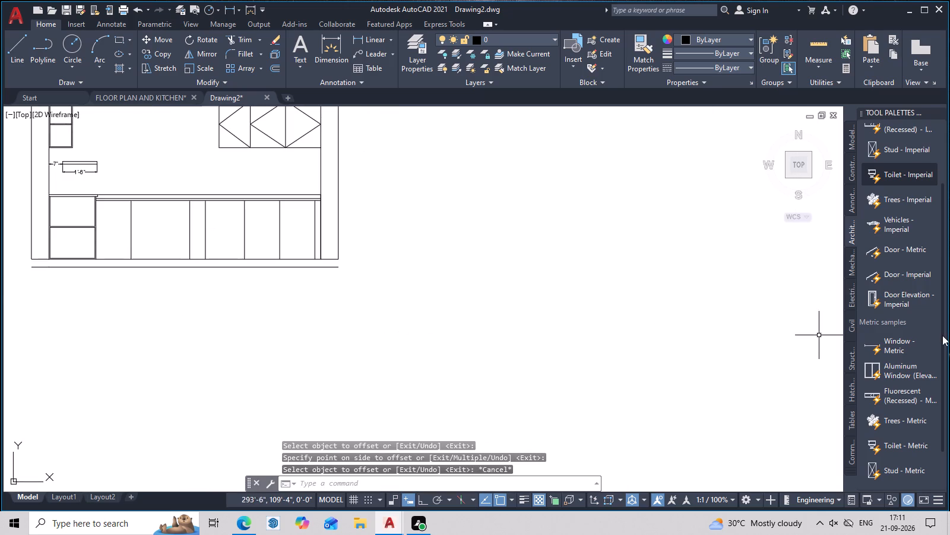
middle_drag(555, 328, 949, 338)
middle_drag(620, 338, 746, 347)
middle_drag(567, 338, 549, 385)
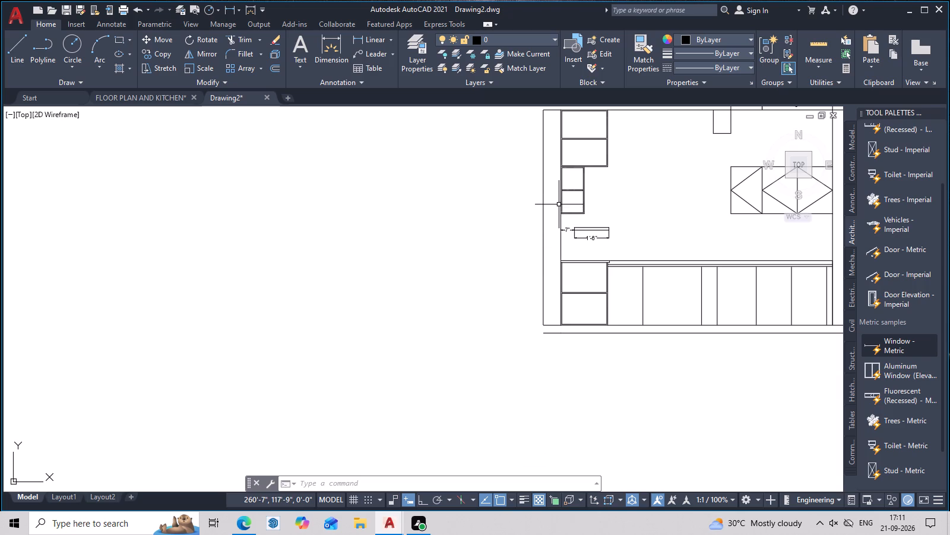
Extend the left wall's outer and inner vertical lines down to the new offset line below the elevation.
scroll(540, 229, up, 2)
middle_drag(598, 331, 578, 240)
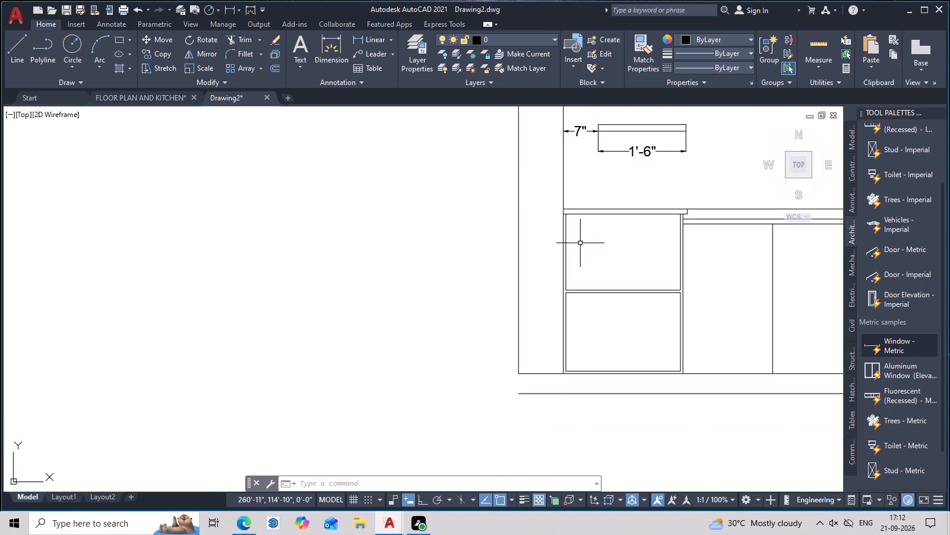
middle_drag(609, 303, 609, 205)
key(Escape)
text(EX)
key(space)
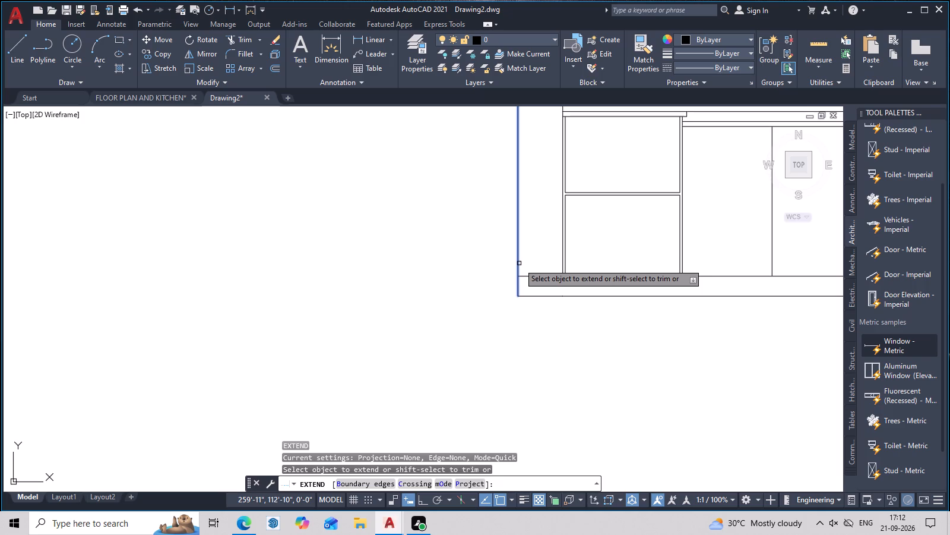
click(518, 264)
click(560, 266)
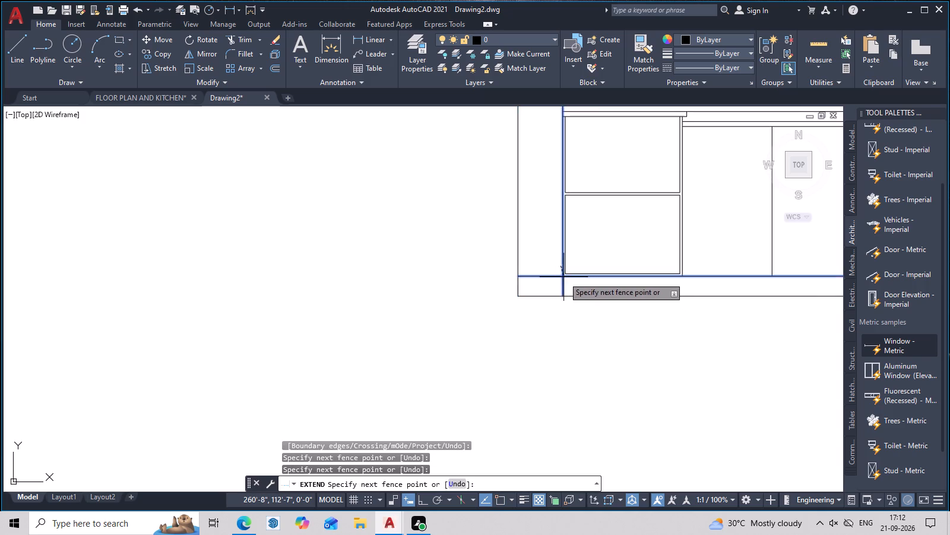
click(563, 277)
scroll(603, 294, down, 1)
scroll(572, 275, up, 3)
click(588, 283)
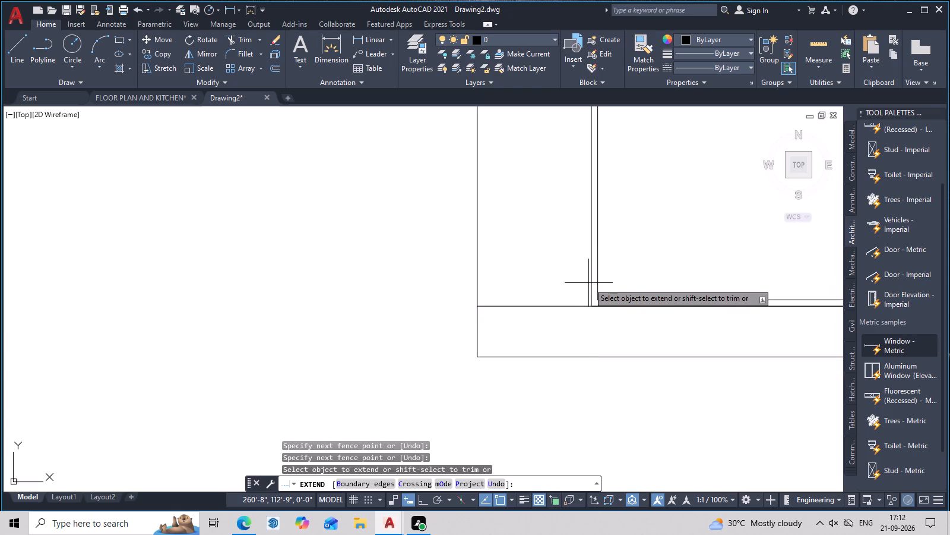
click(593, 283)
scroll(591, 298, down, 4)
Extend the right wall's outer and inner vertical lines down to the new offset line below the elevation.
middle_drag(599, 322, 342, 345)
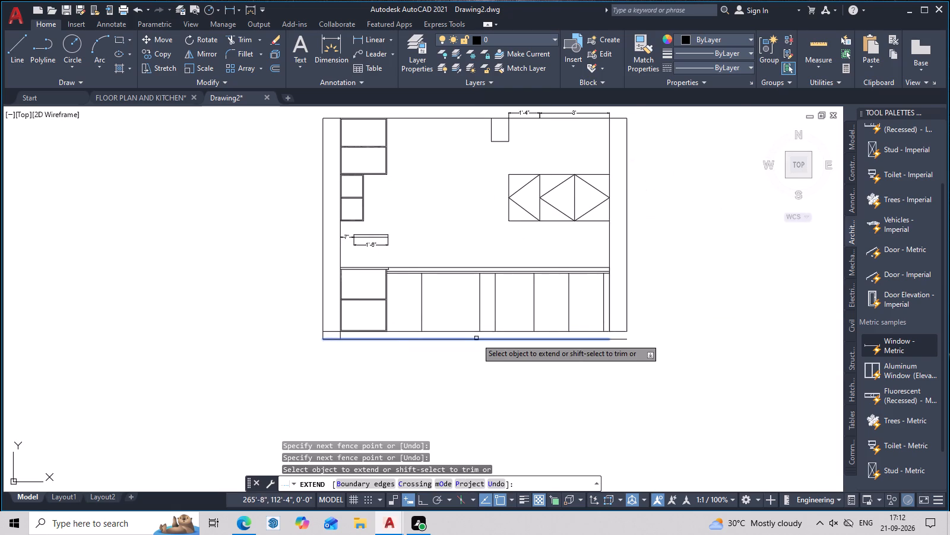
middle_drag(505, 336, 440, 338)
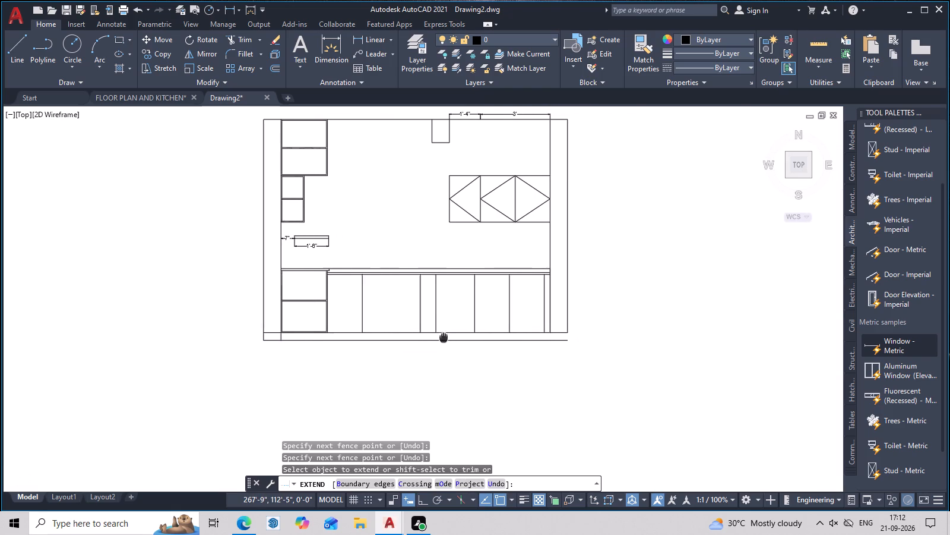
middle_drag(440, 338, 433, 338)
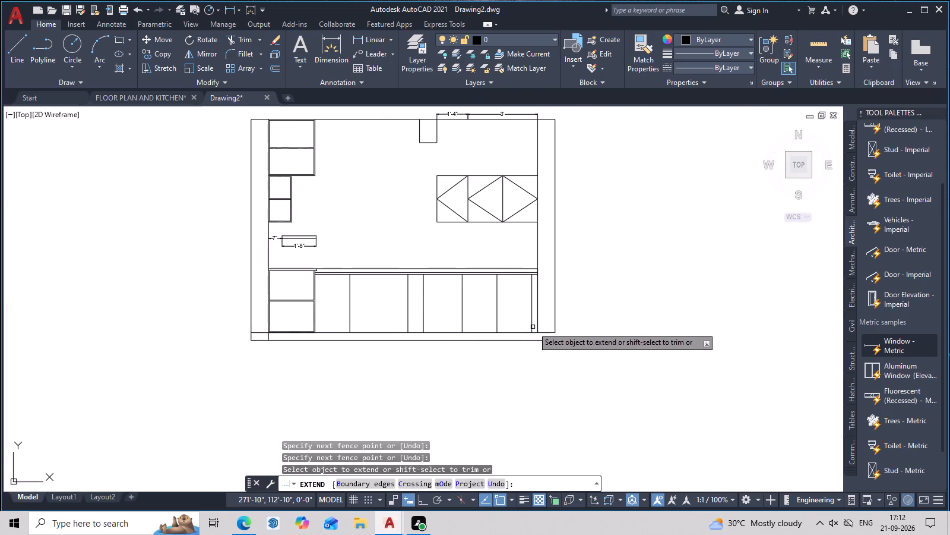
scroll(562, 322, up, 2)
click(544, 329)
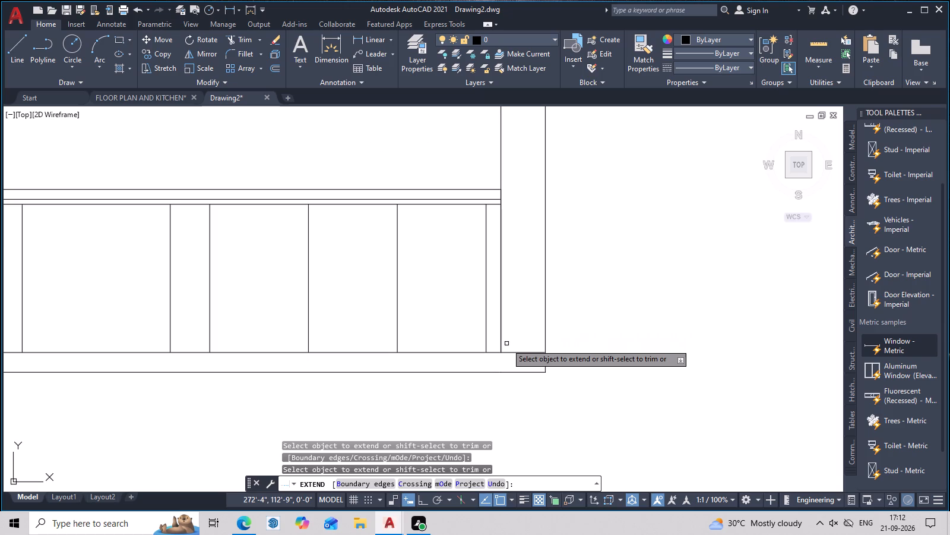
click(500, 346)
scroll(530, 348, down, 3)
middle_drag(536, 345, 700, 341)
key(Escape)
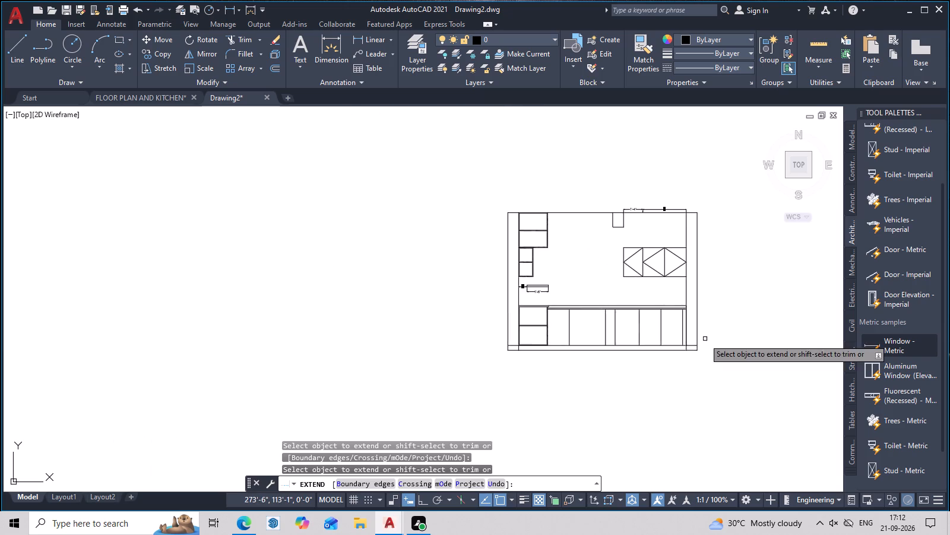
Trim the original bottom line where it crosses the right wall, between the wall's two vertical lines.
text(TR)
key(space)
scroll(715, 351, up, 2)
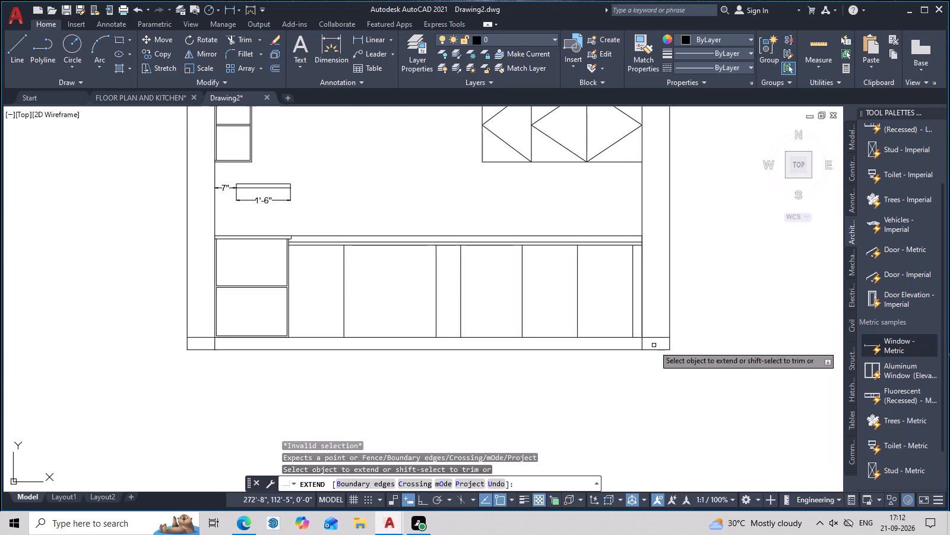
scroll(644, 345, up, 2)
click(666, 329)
click(669, 328)
key(Escape)
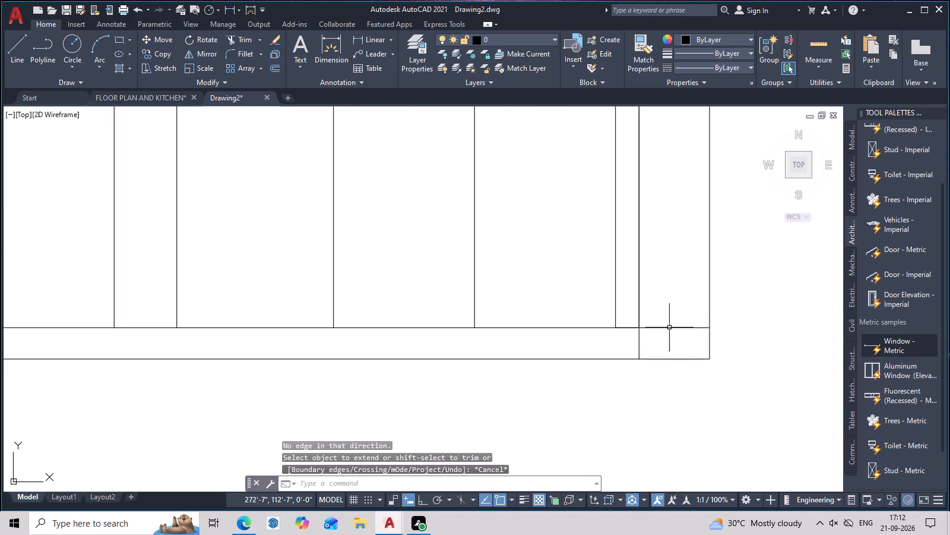
key(Escape)
key(Escape)
key(t)
text(R)
key(space)
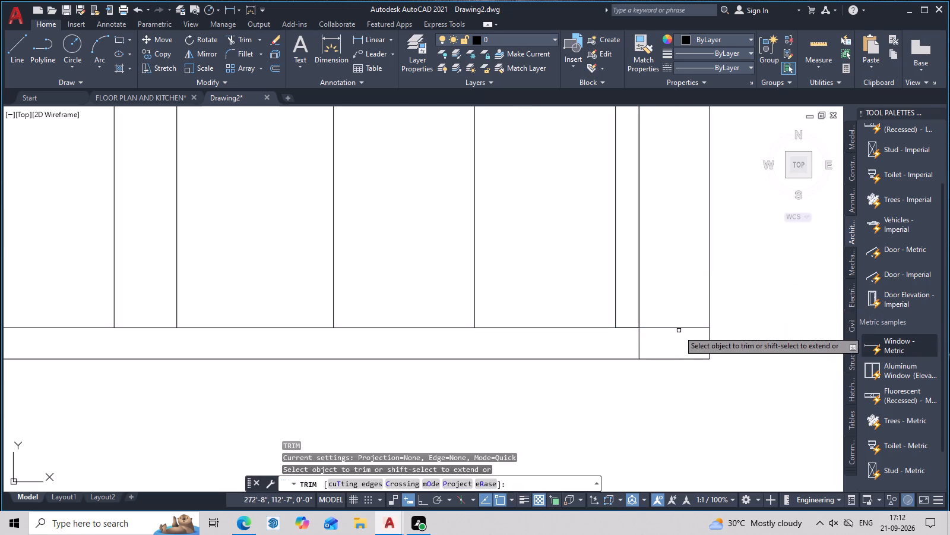
click(677, 326)
scroll(677, 326, down, 3)
middle_drag(677, 326, 710, 344)
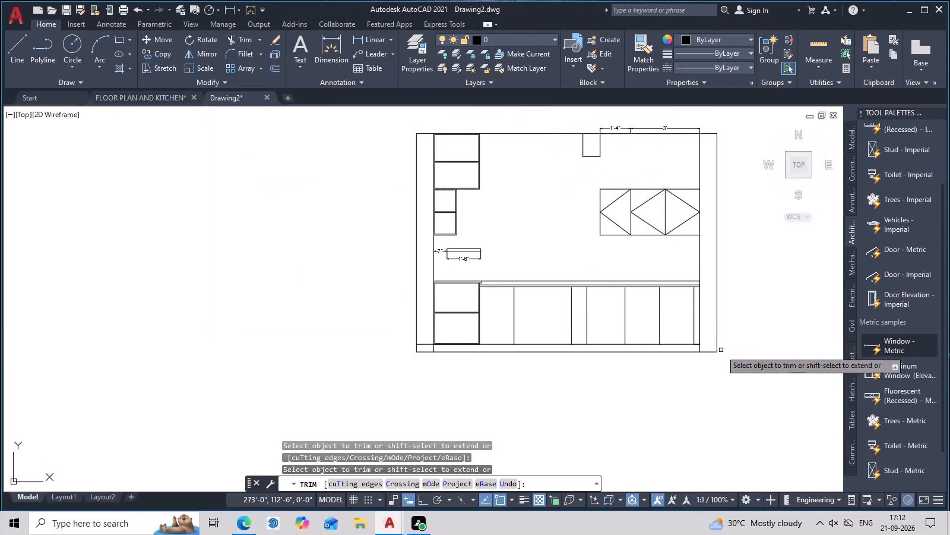
Trim the original bottom line where it crosses the left wall, between the wall's two vertical lines.
scroll(416, 339, up, 3)
click(438, 370)
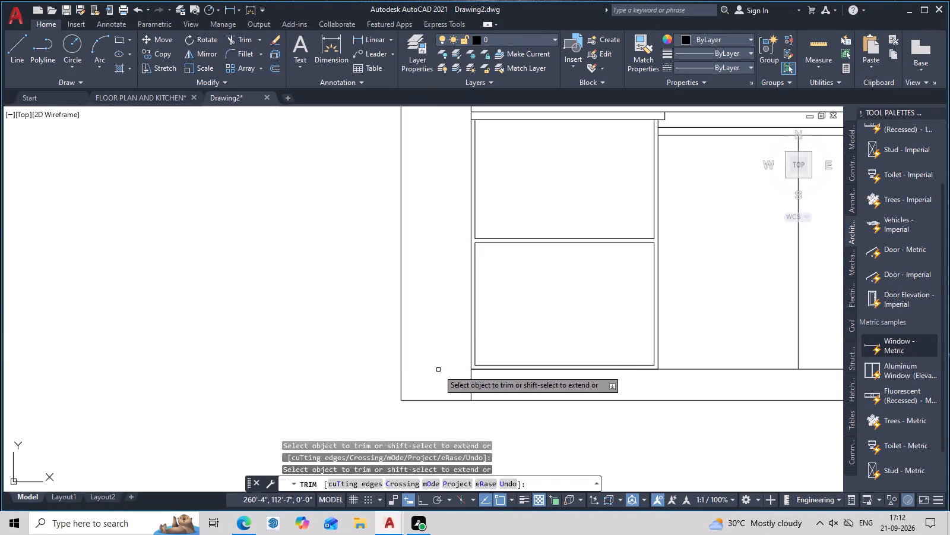
scroll(438, 372, down, 3)
key(Escape)
key(Escape)
key(Escape)
key(Escape)
key(Escape)
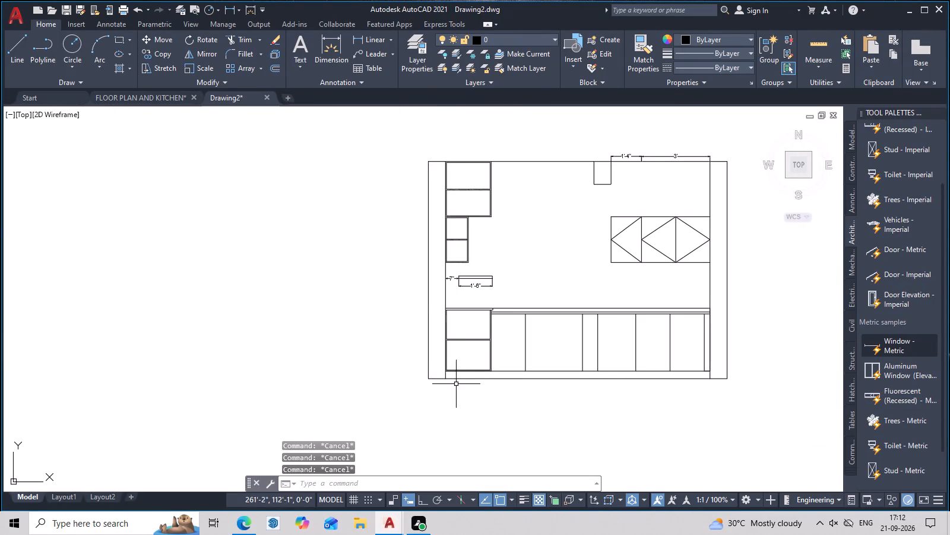
key(Escape)
key(Escape)
Examine the whole kitchen elevation, especially the base cabinets, countertop and new floor strip between the walls.
scroll(472, 413, down, 3)
middle_drag(506, 362, 506, 334)
scroll(506, 345, up, 3)
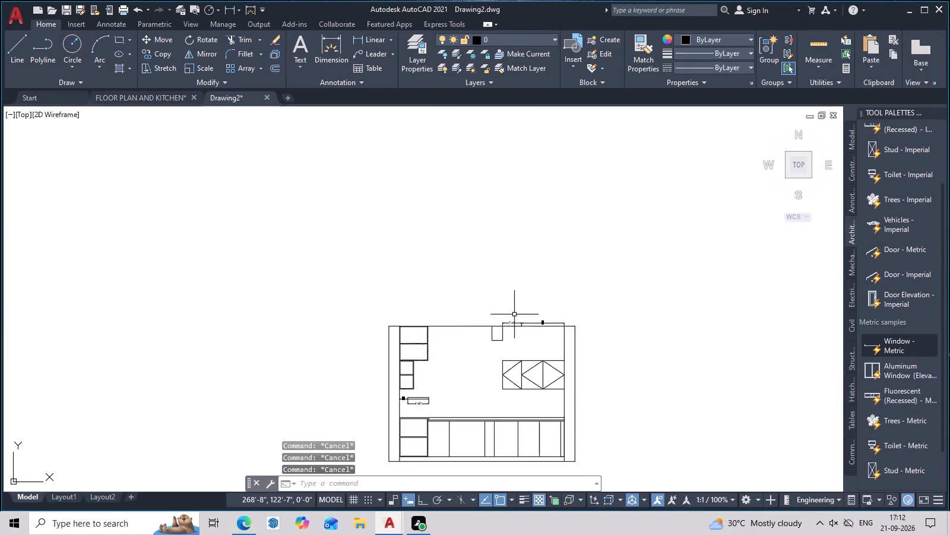
scroll(514, 314, up, 1)
middle_drag(521, 367, 531, 164)
middle_drag(507, 436, 547, 52)
middle_drag(538, 188, 558, 410)
middle_drag(565, 338, 564, 394)
scroll(528, 383, up, 1)
middle_drag(525, 387, 540, 416)
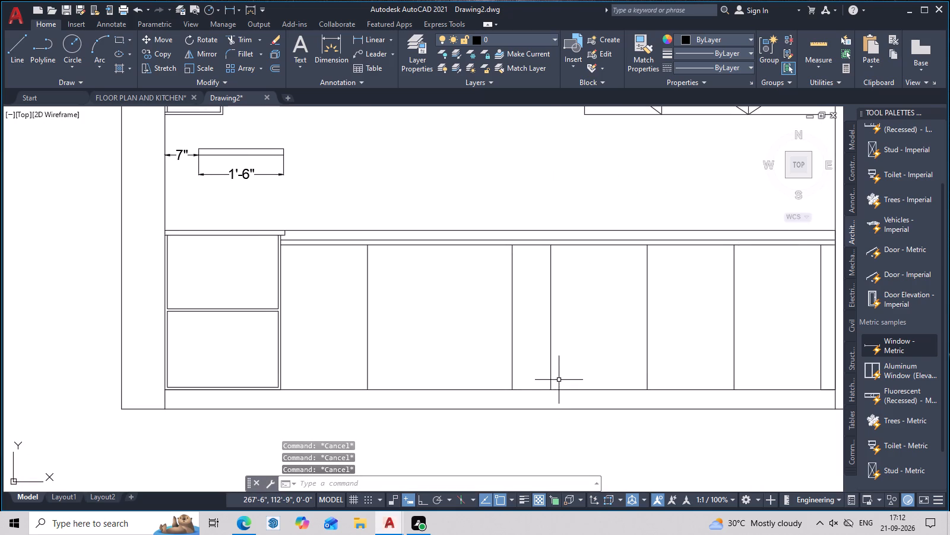
middle_drag(559, 379, 552, 413)
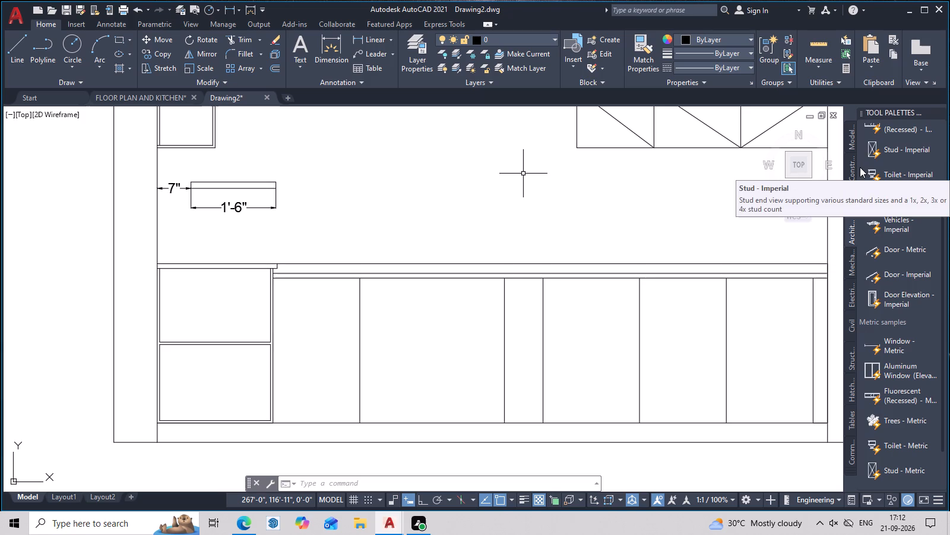
scroll(923, 295, down, 1)
scroll(599, 275, down, 1)
middle_drag(603, 275, 582, 382)
middle_drag(601, 348, 623, 290)
middle_drag(670, 360, 636, 339)
scroll(655, 375, up, 2)
middle_drag(676, 385, 677, 354)
key(Escape)
key(Escape)
key(Escape)
key(Escape)
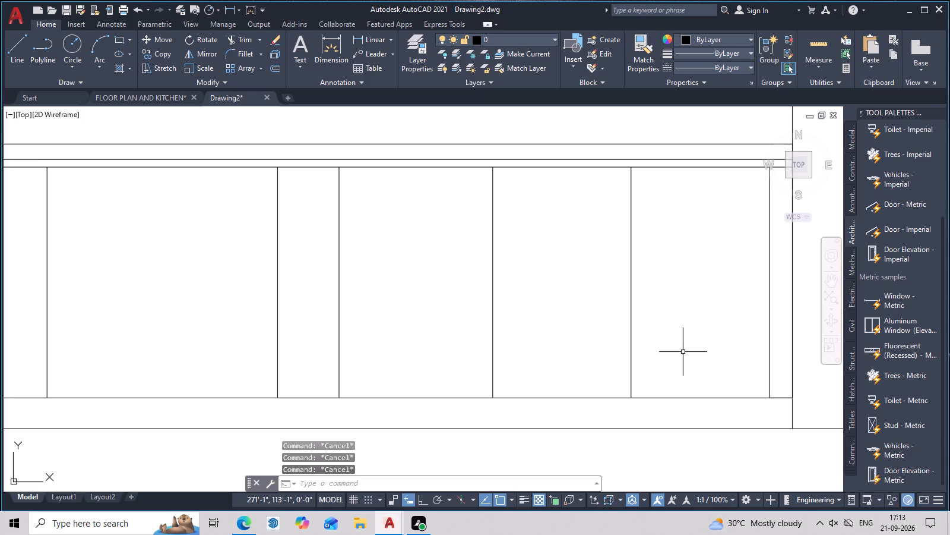
scroll(683, 352, up, 1)
scroll(502, 243, down, 3)
middle_drag(501, 256, 515, 363)
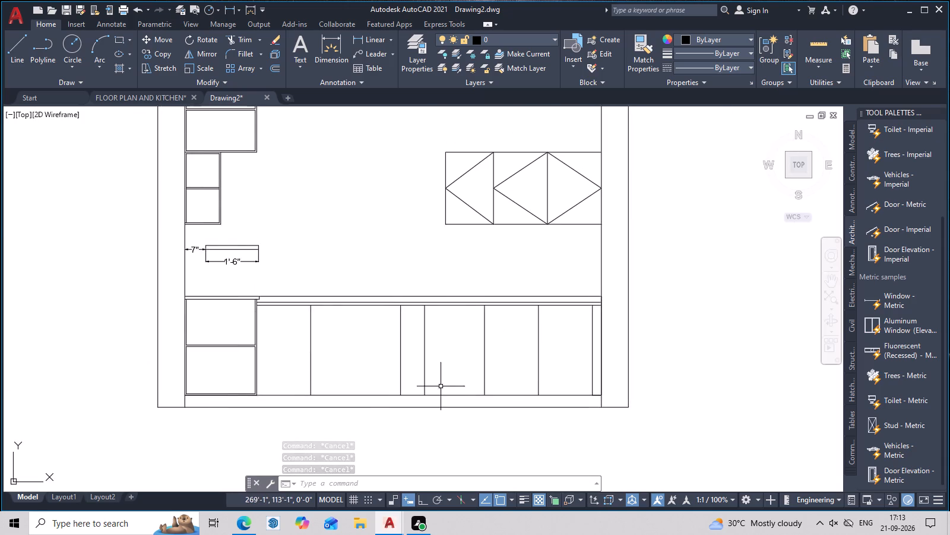
middle_drag(366, 391, 487, 322)
middle_drag(405, 372, 403, 342)
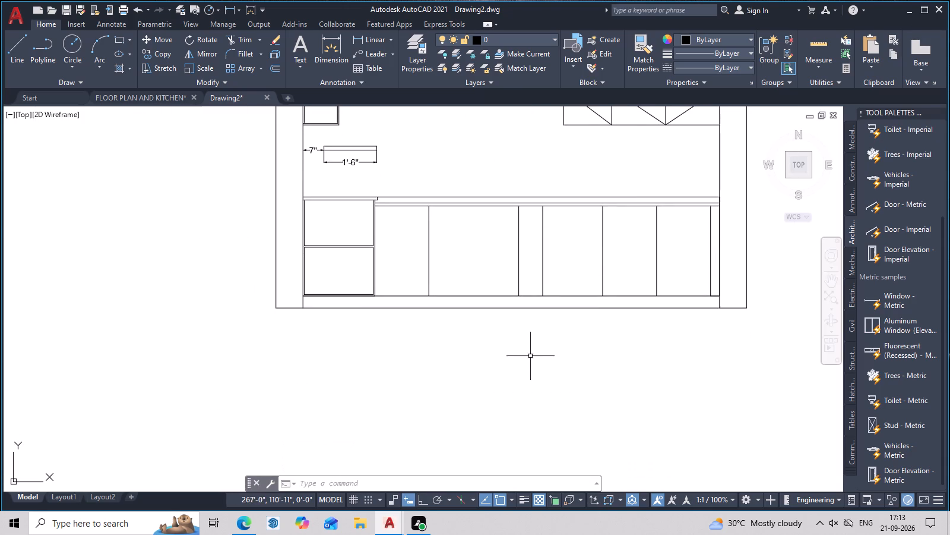
middle_drag(532, 357, 453, 383)
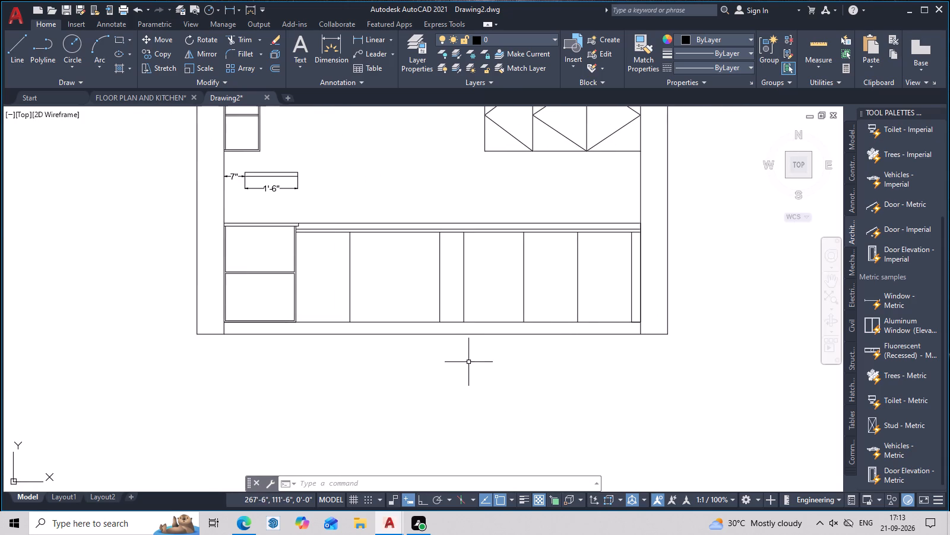
With Ortho on, draw a vertical line down from the countertop's top edge over the second wide right-hand cabinet door, trying 1'2" and 1' before using 10 inches.
middle_drag(579, 233, 574, 284)
scroll(571, 276, up, 2)
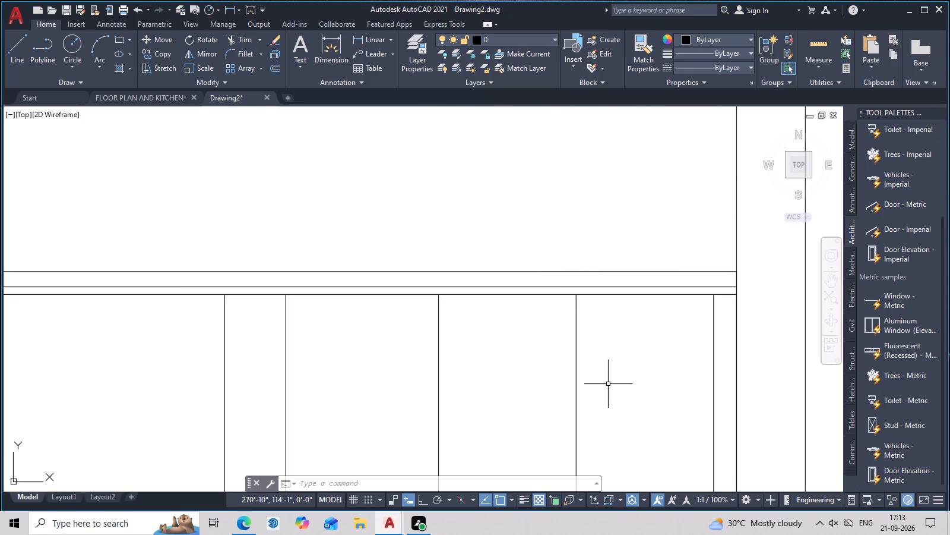
key(l)
key(space)
middle_drag(670, 423, 695, 453)
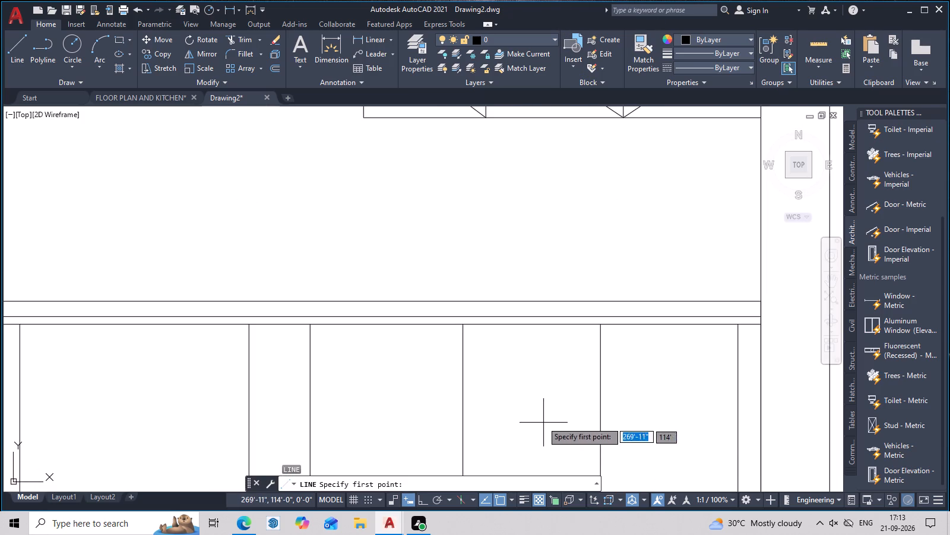
click(517, 300)
right_click(517, 300)
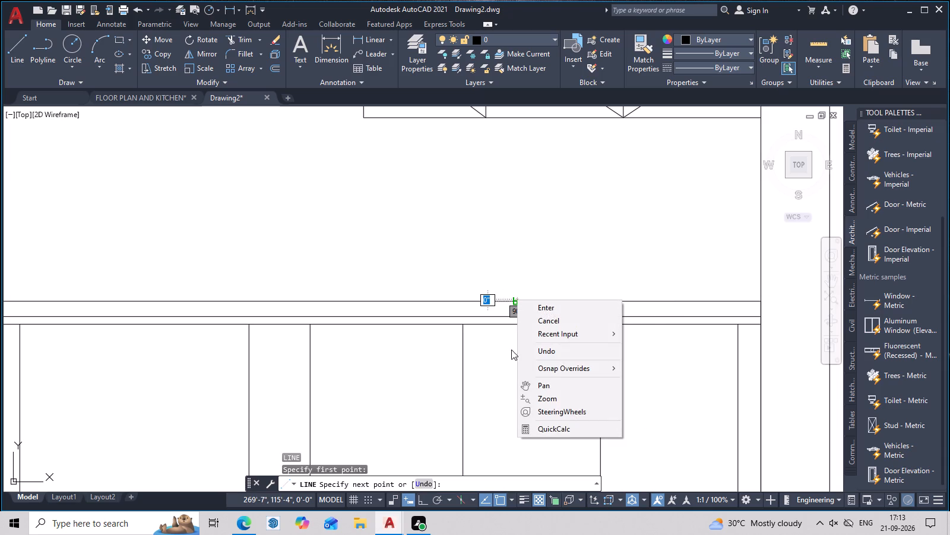
key(Escape)
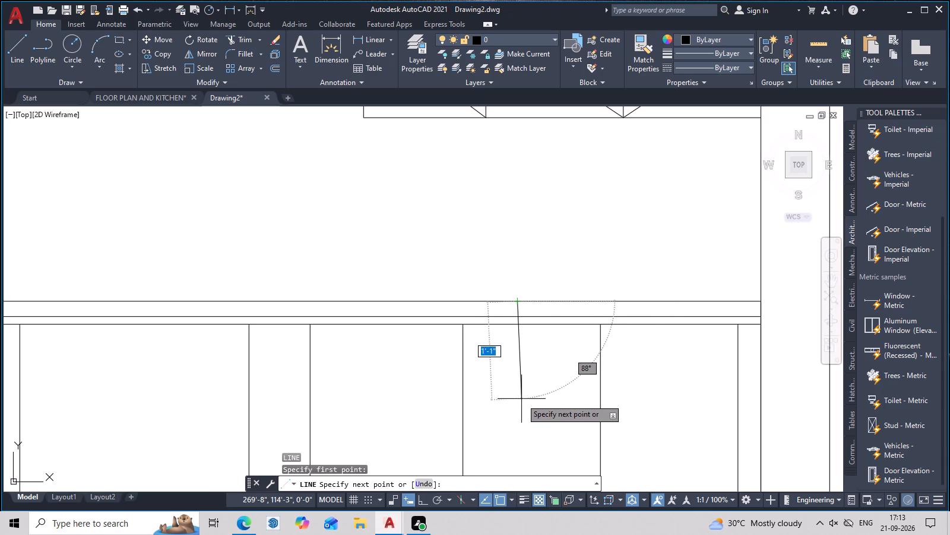
key(F8)
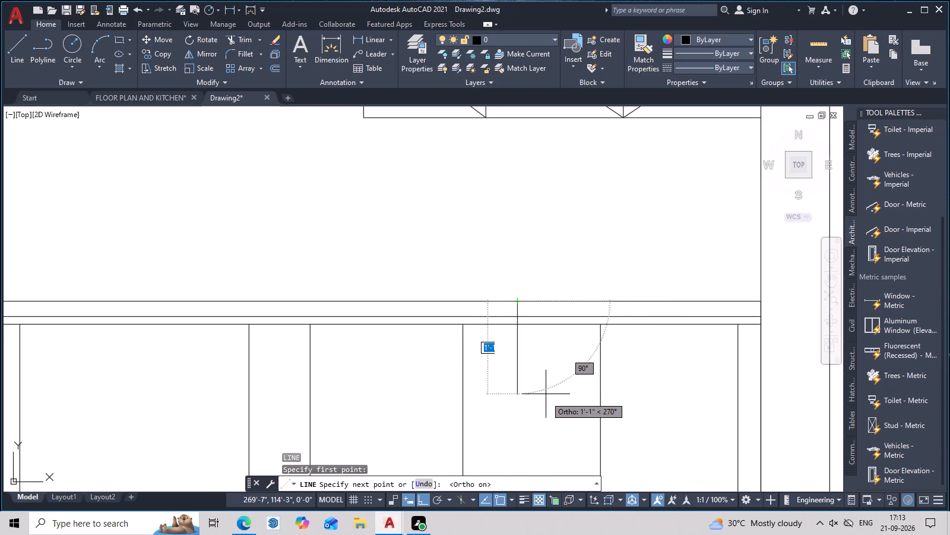
text(1'2")
key(space)
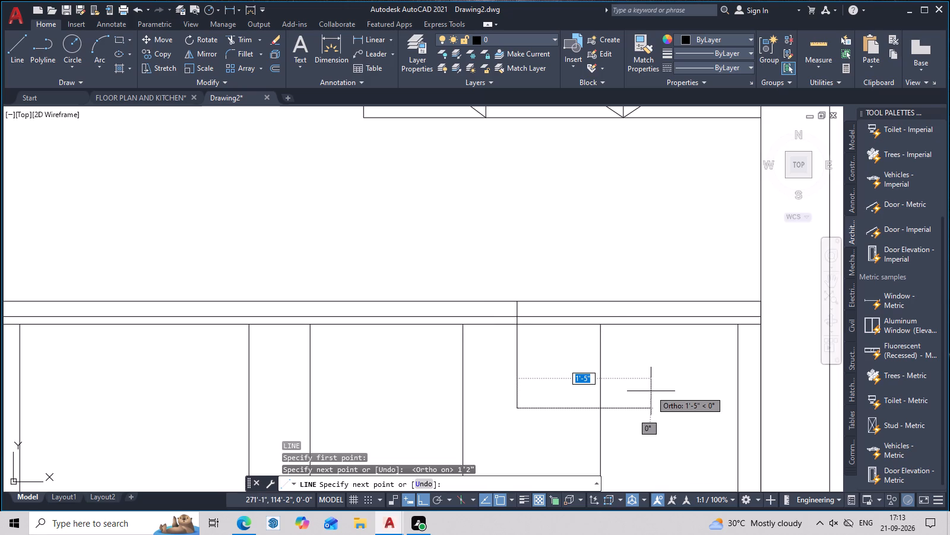
key(ctrl+z)
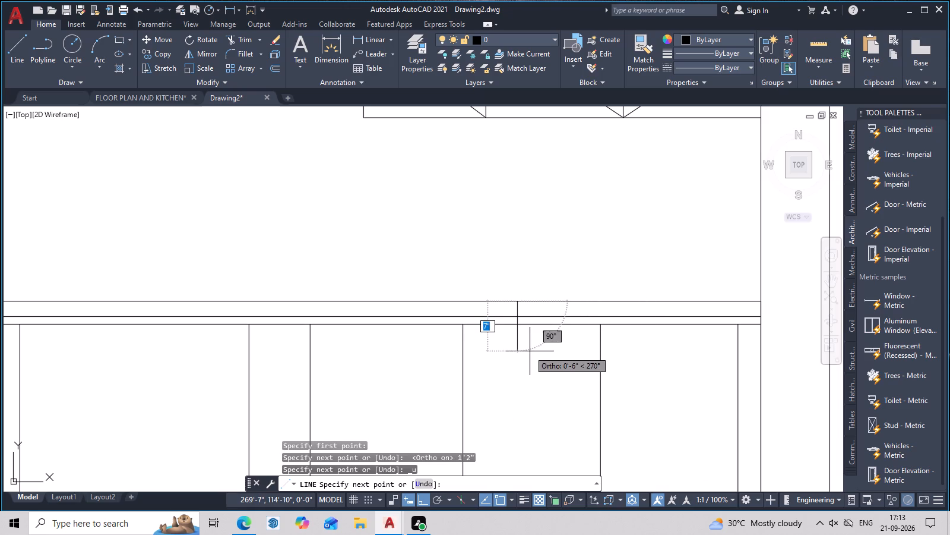
text(1')
key(space)
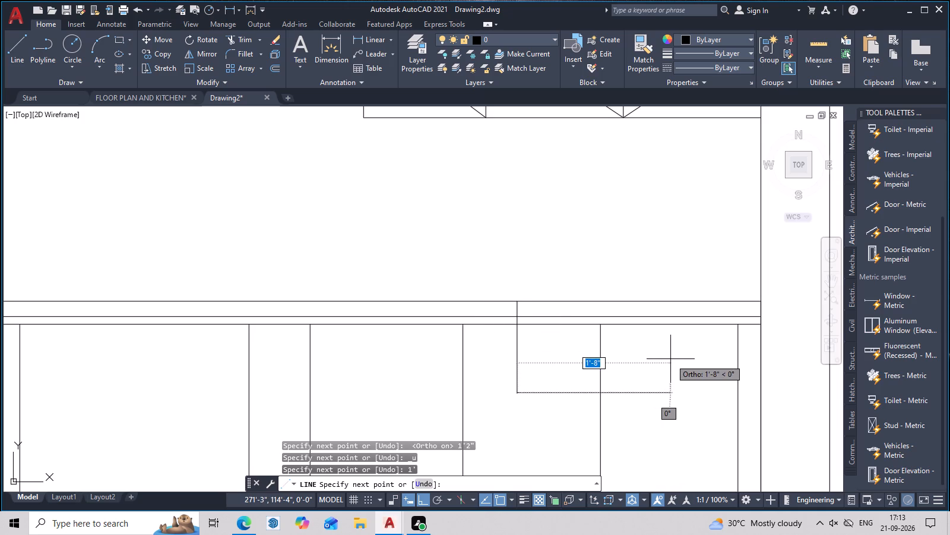
key(ctrl+z)
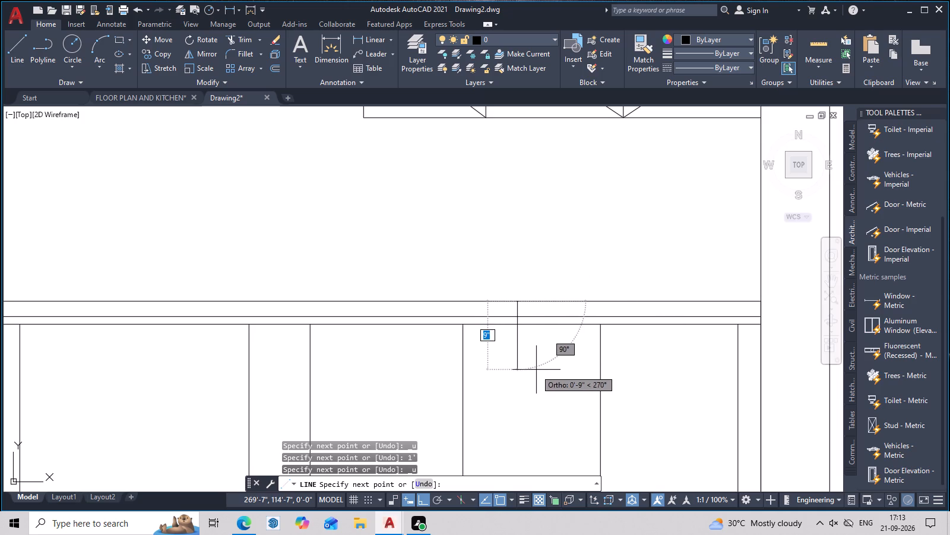
text(10)
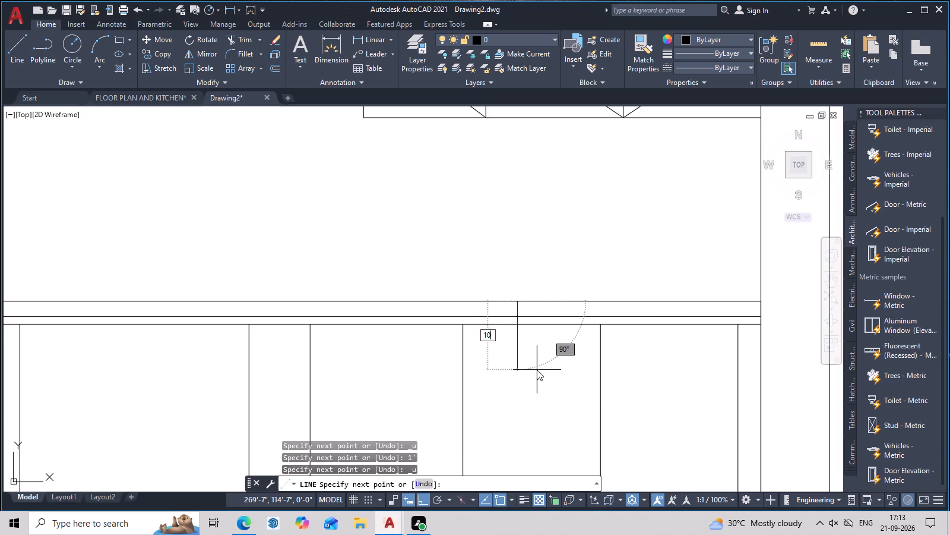
key(Return)
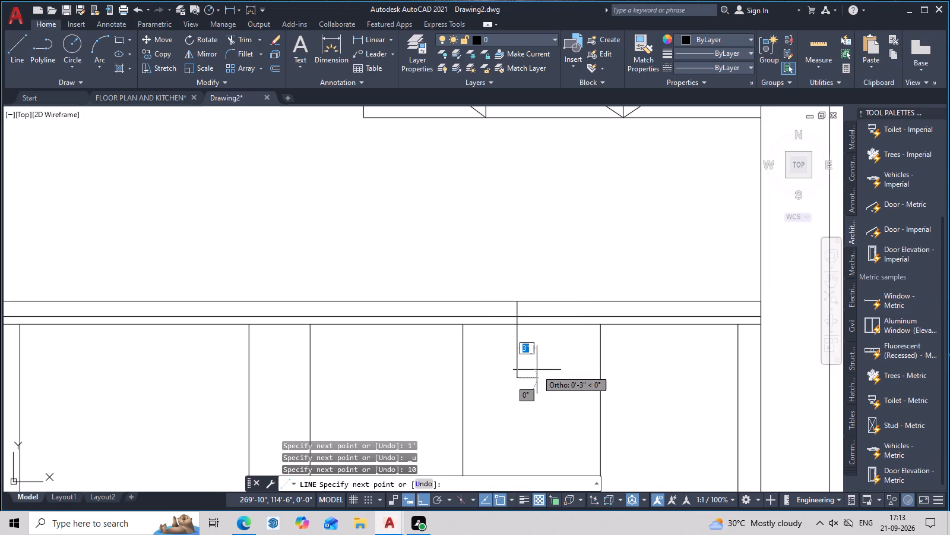
key(Escape)
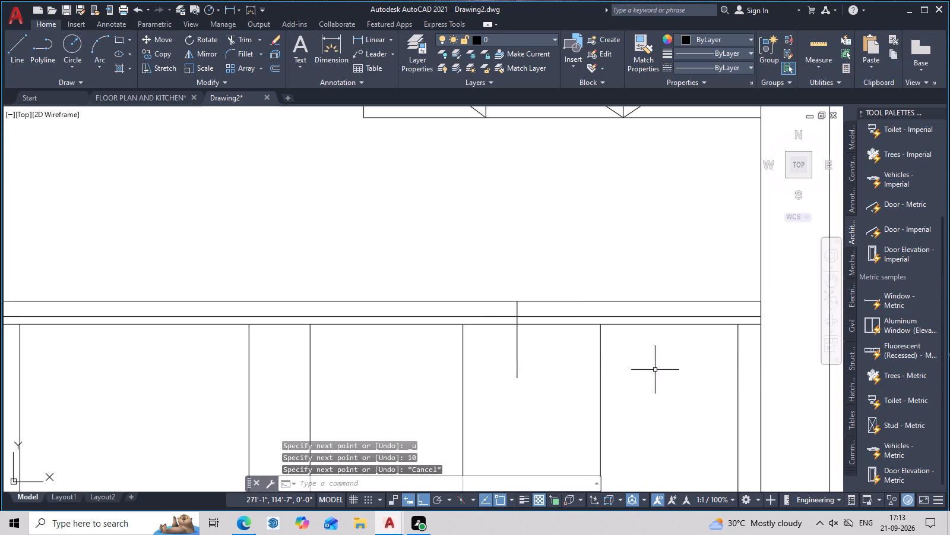
Mirror the 10-inch vertical line about the divider between the two right-hand base cabinet doors, keeping the original.
click(517, 353)
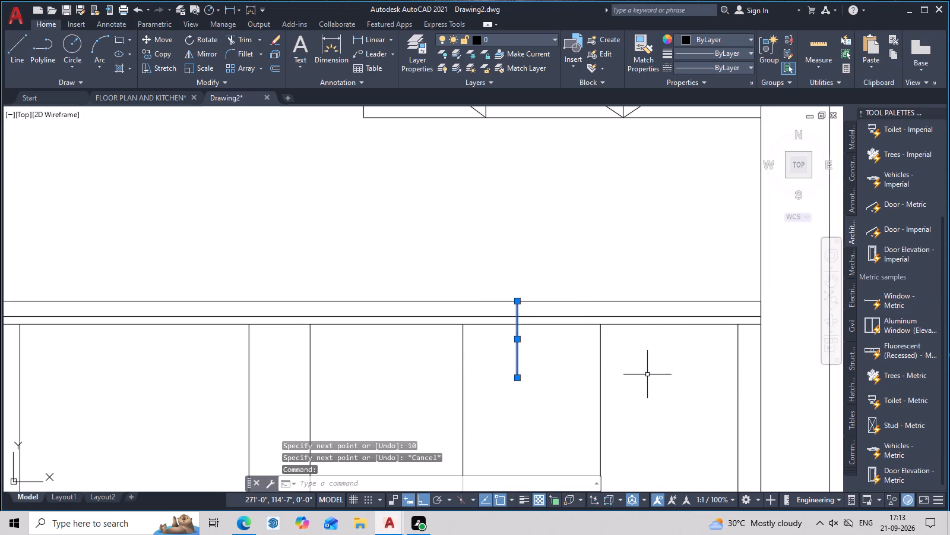
text(MI)
key(space)
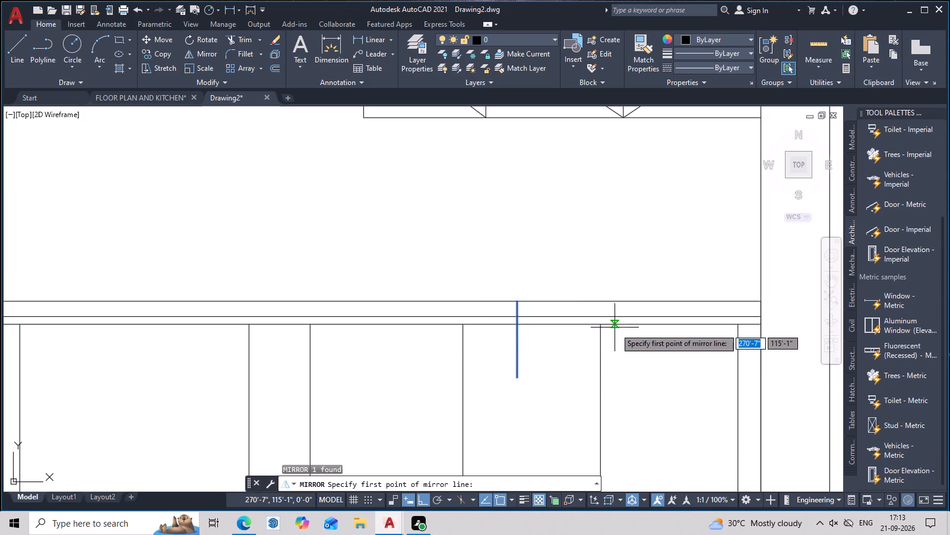
click(603, 328)
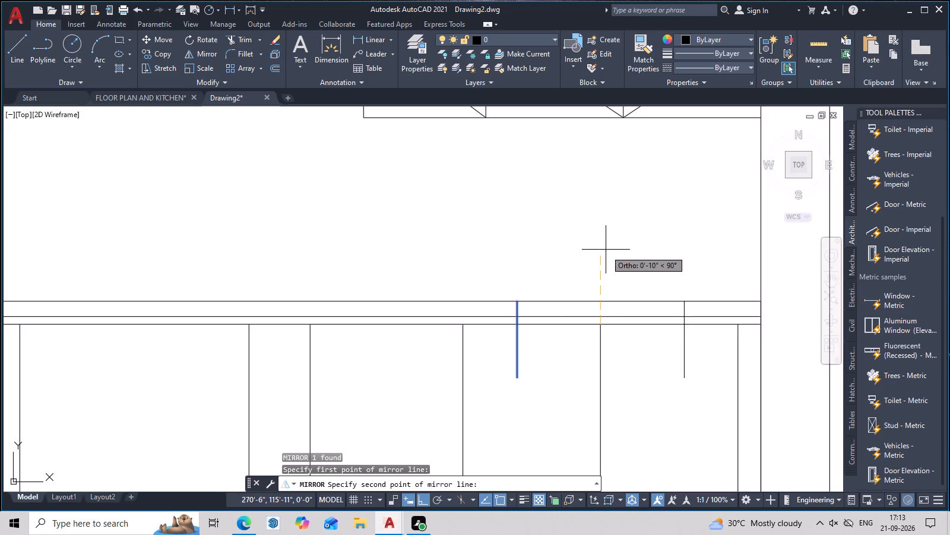
click(605, 240)
drag(639, 287, 605, 240)
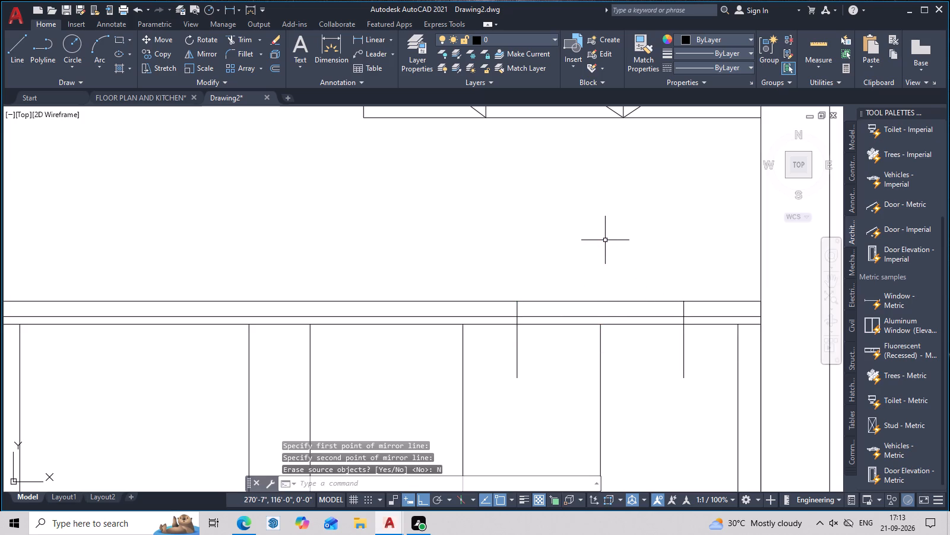
middle_drag(647, 294, 623, 239)
key(Escape)
Draw a horizontal line joining the lower ends of the two mirrored vertical lines to close the sink outline.
text(L)
key(space)
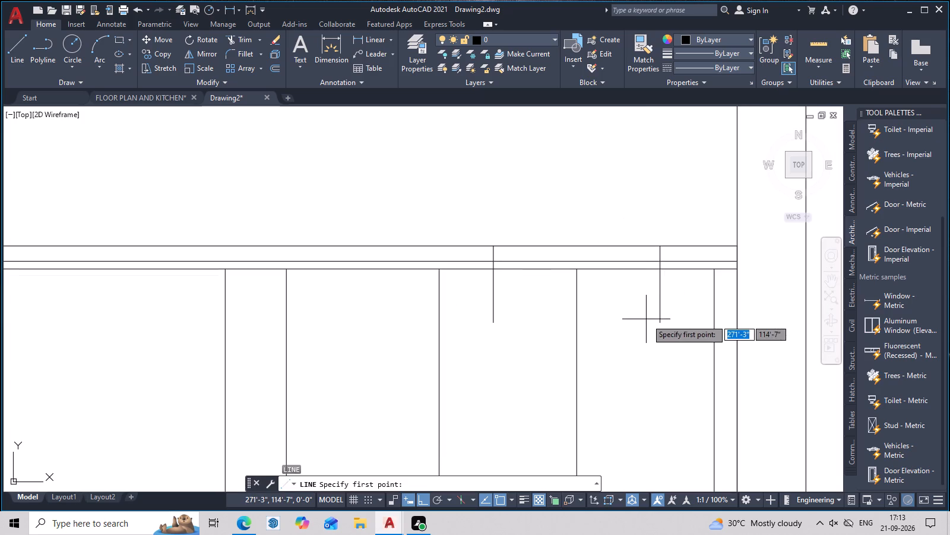
click(660, 323)
click(493, 323)
key(Escape)
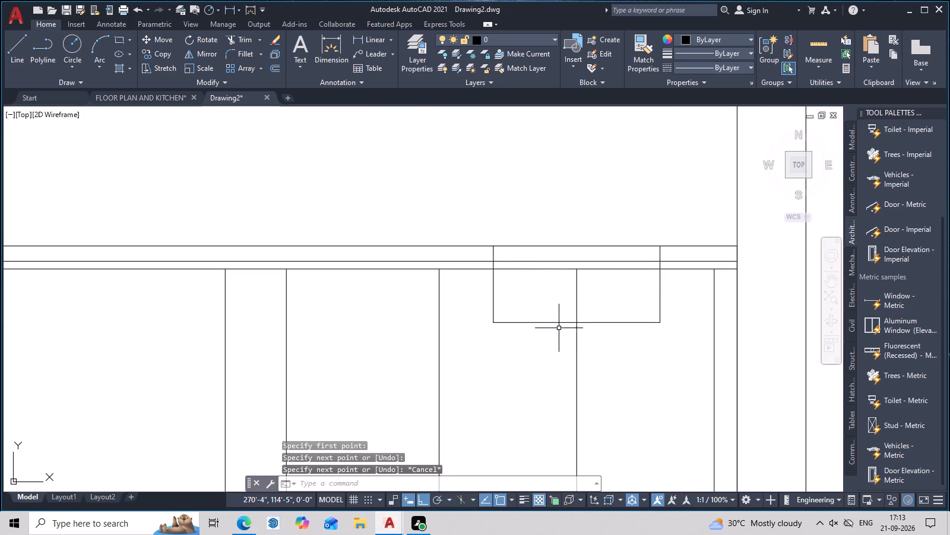
Offset both sides and the bottom line of the sink outline inward by 0.5 inches.
scroll(559, 328, down, 2)
middle_drag(598, 345, 603, 366)
scroll(601, 362, up, 1)
middle_drag(601, 369, 615, 391)
text(O)
key(space)
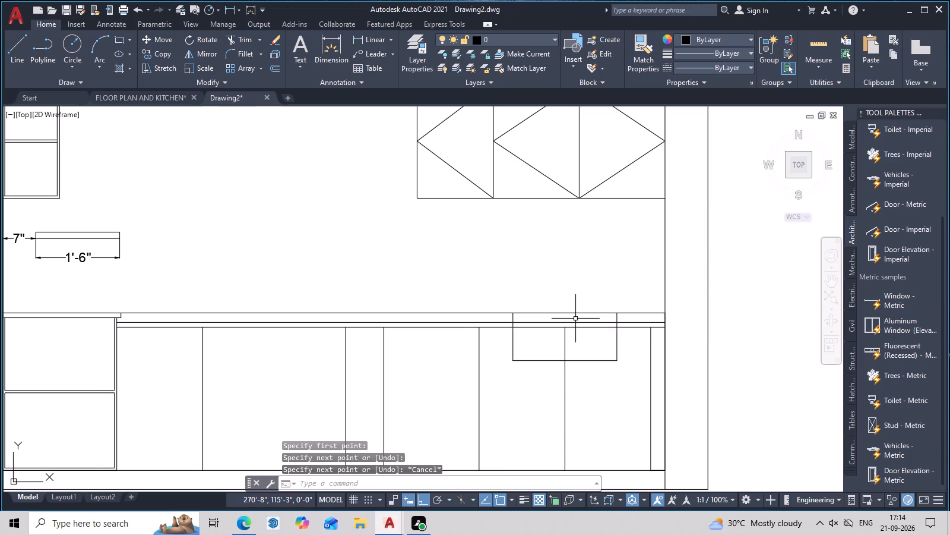
text(.5)
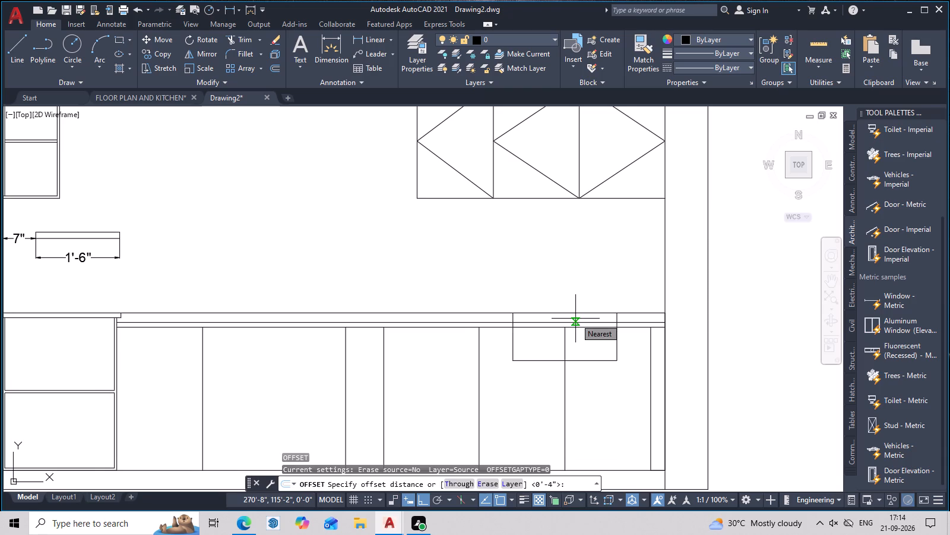
key(space)
scroll(562, 345, up, 2)
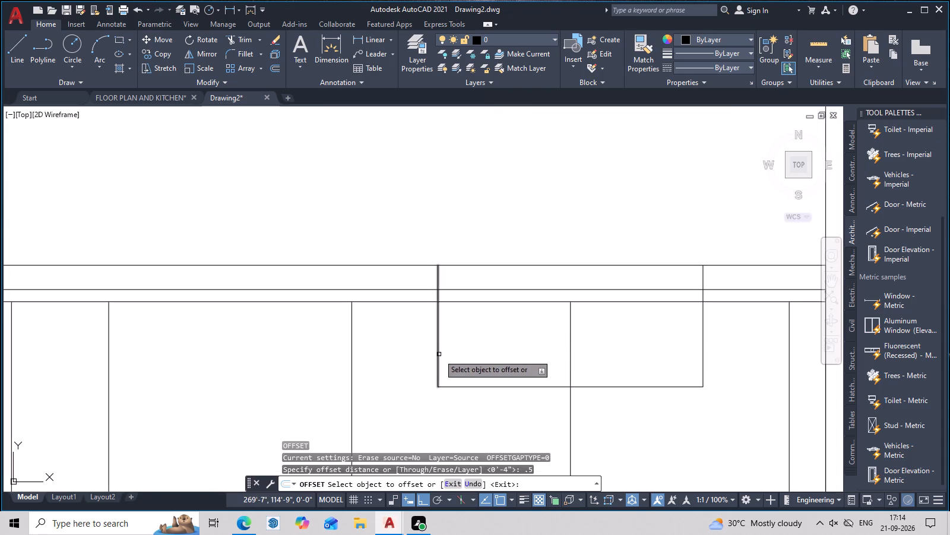
click(439, 354)
click(531, 357)
click(533, 386)
click(551, 348)
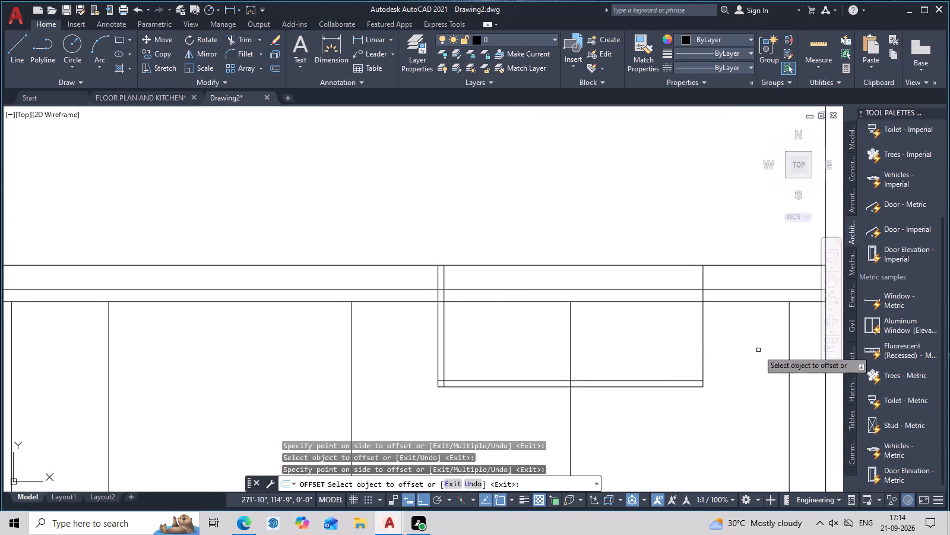
click(702, 343)
click(644, 345)
scroll(673, 360, up, 1)
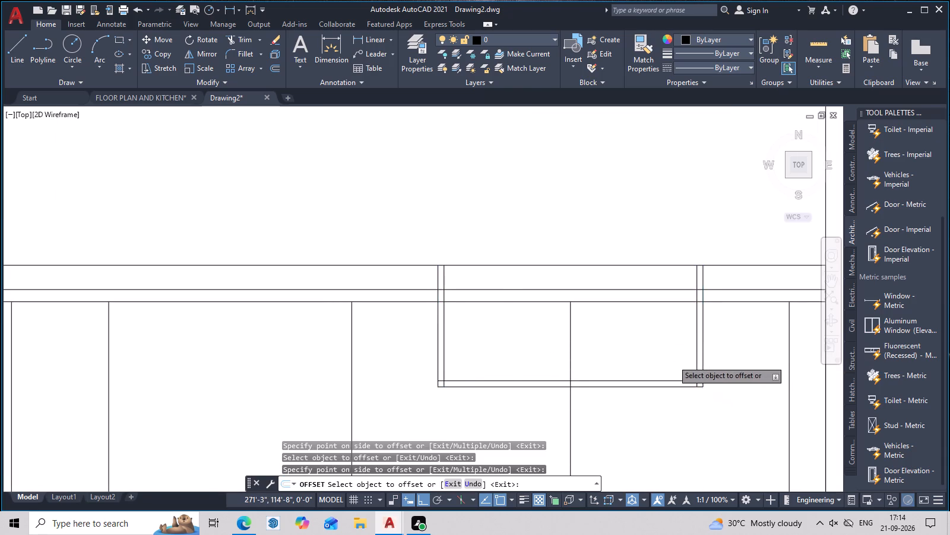
scroll(673, 360, up, 1)
middle_drag(673, 362, 715, 312)
key(Escape)
Trim the overlapping inner offset lines at the sink outline's lower left corner.
middle_drag(577, 325, 726, 363)
middle_drag(692, 357, 796, 360)
text(TR)
key(space)
scroll(410, 422, up, 2)
middle_drag(461, 421, 660, 411)
scroll(551, 398, up, 2)
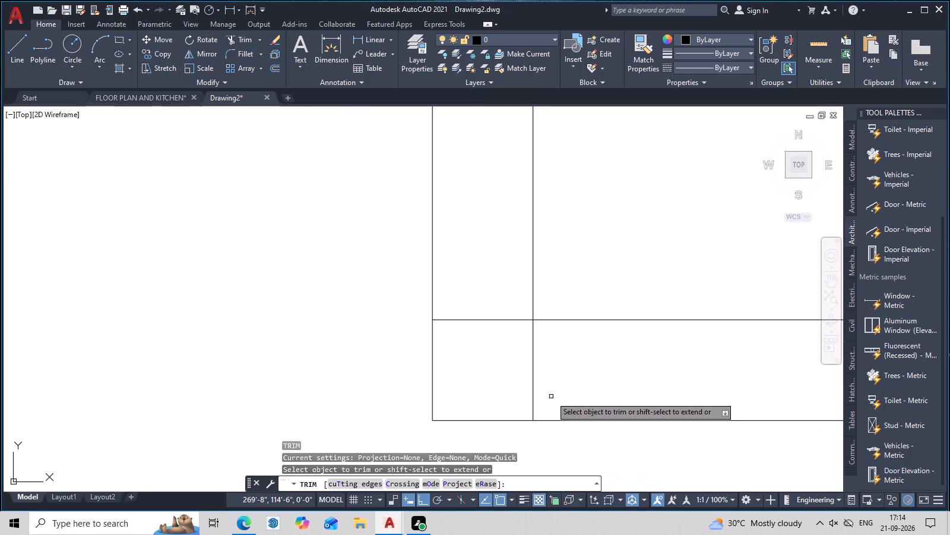
drag(561, 387, 495, 388)
drag(501, 270, 498, 328)
scroll(503, 353, down, 5)
Trim the overlapping inner offset lines at the sink outline's lower right corner and finish trimming.
middle_drag(652, 385, 479, 402)
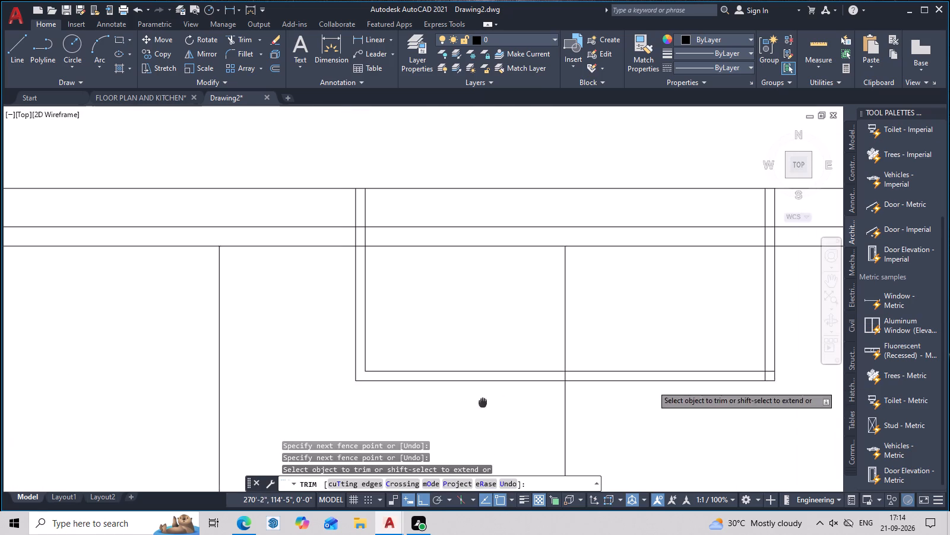
scroll(779, 372, up, 6)
drag(657, 340, 652, 391)
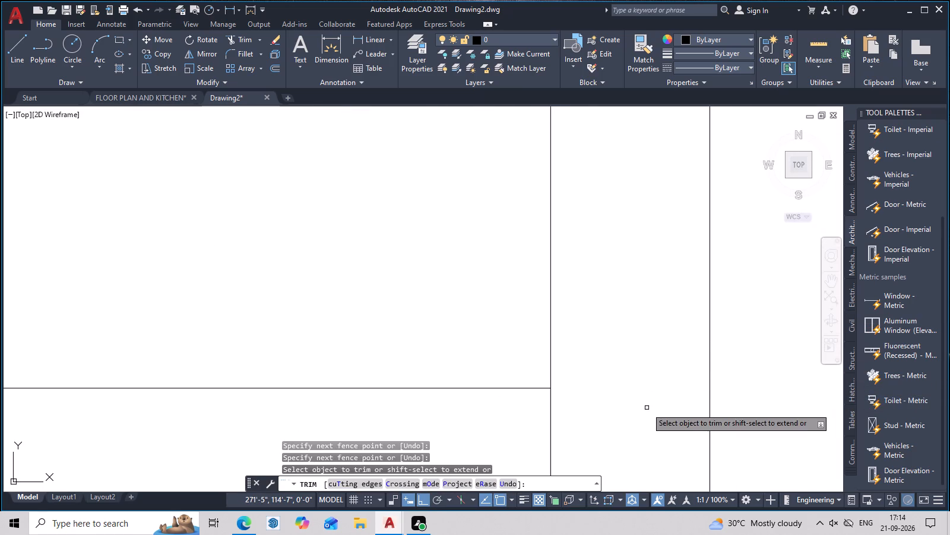
scroll(647, 408, down, 3)
middle_drag(643, 410, 670, 351)
drag(629, 370, 585, 372)
drag(656, 367, 608, 364)
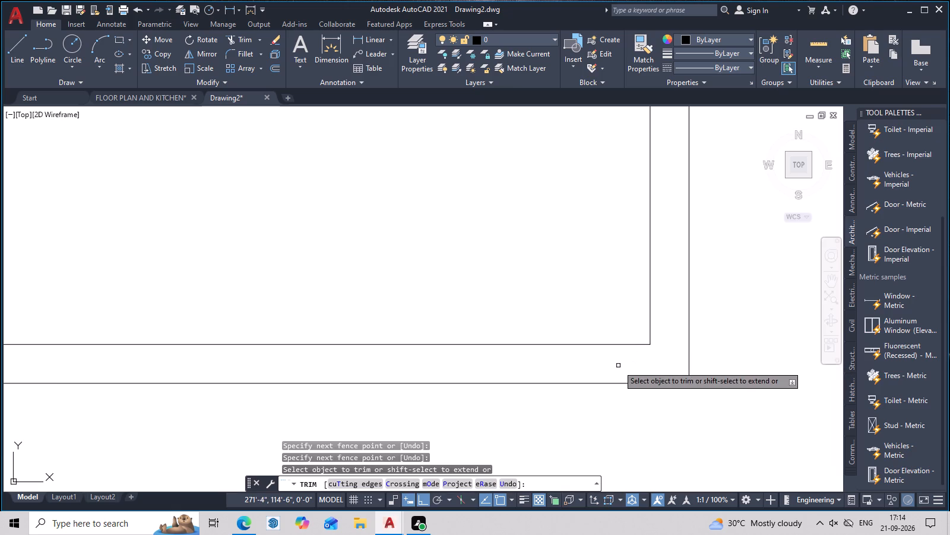
scroll(625, 366, down, 5)
middle_drag(682, 389, 699, 398)
middle_drag(684, 391, 690, 376)
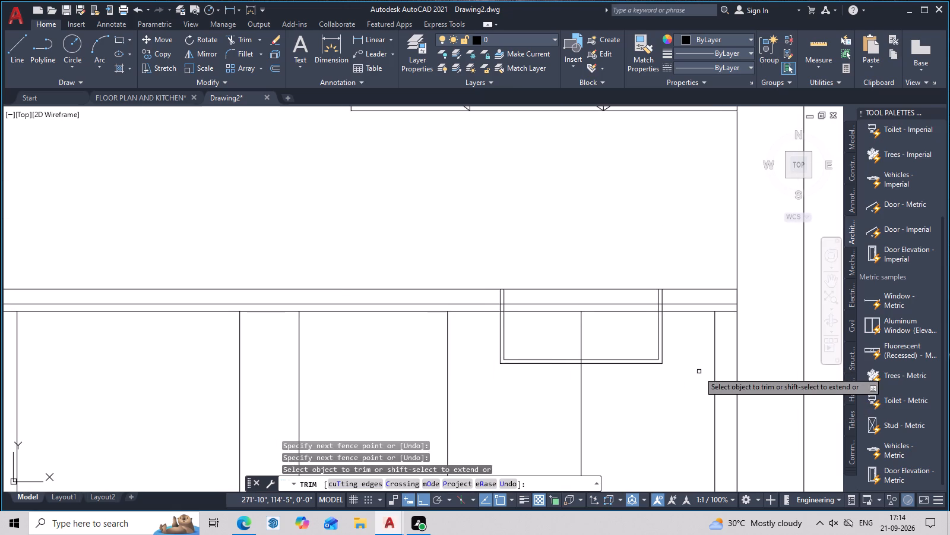
middle_drag(618, 404, 632, 394)
middle_drag(626, 402, 630, 417)
scroll(645, 355, up, 3)
middle_drag(536, 392, 607, 315)
scroll(596, 320, up, 1)
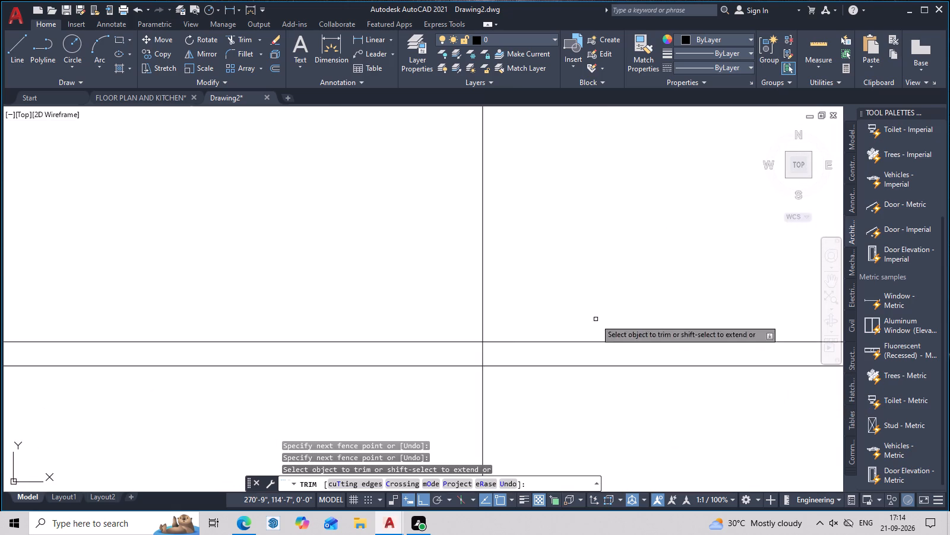
scroll(506, 339, up, 2)
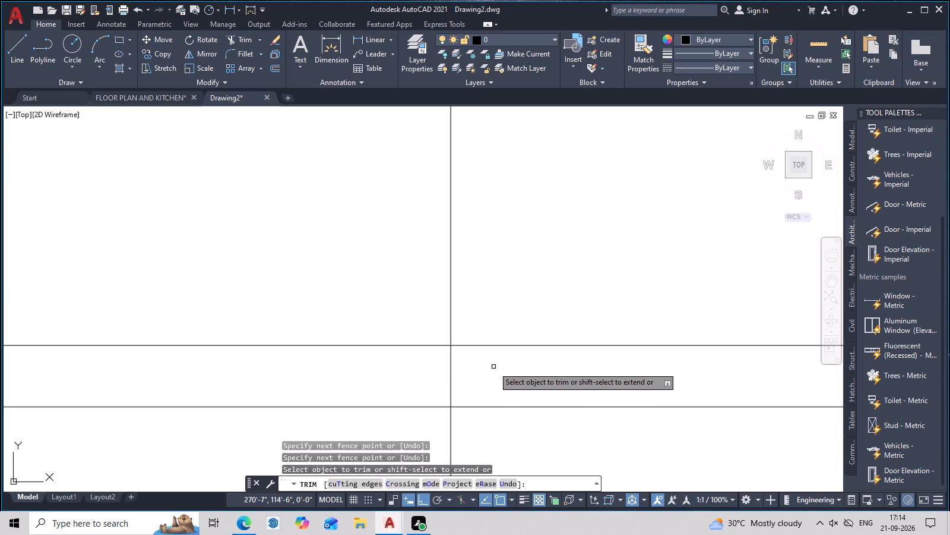
key(Escape)
Examine the whole kitchen elevation, especially the sink outline, countertop, base cabinets and overhead cabinets.
scroll(540, 364, down, 9)
middle_drag(578, 357, 581, 376)
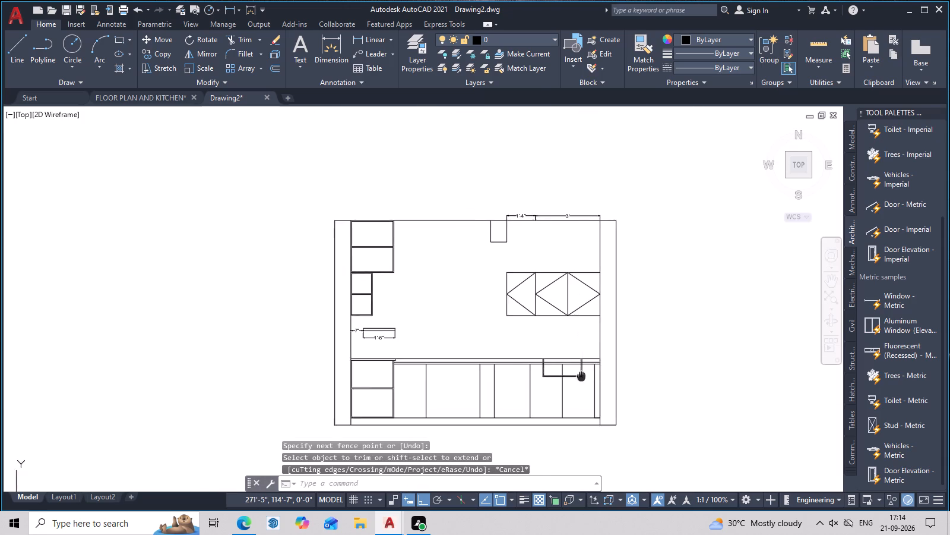
middle_drag(581, 376, 583, 384)
scroll(585, 383, up, 2)
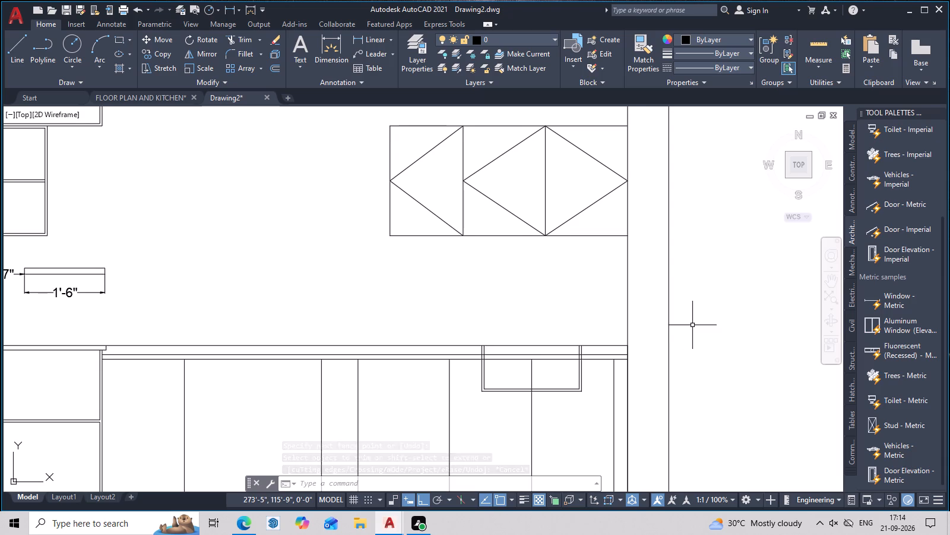
middle_drag(692, 326, 700, 316)
middle_drag(701, 319, 712, 313)
scroll(516, 457, down, 2)
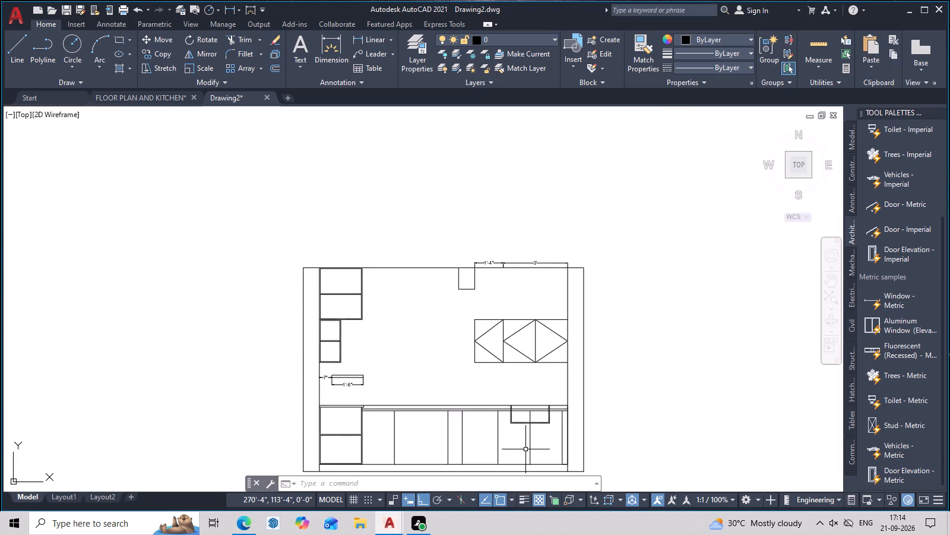
middle_drag(525, 449, 618, 432)
middle_drag(621, 430, 676, 418)
middle_drag(676, 418, 691, 395)
middle_drag(691, 395, 697, 380)
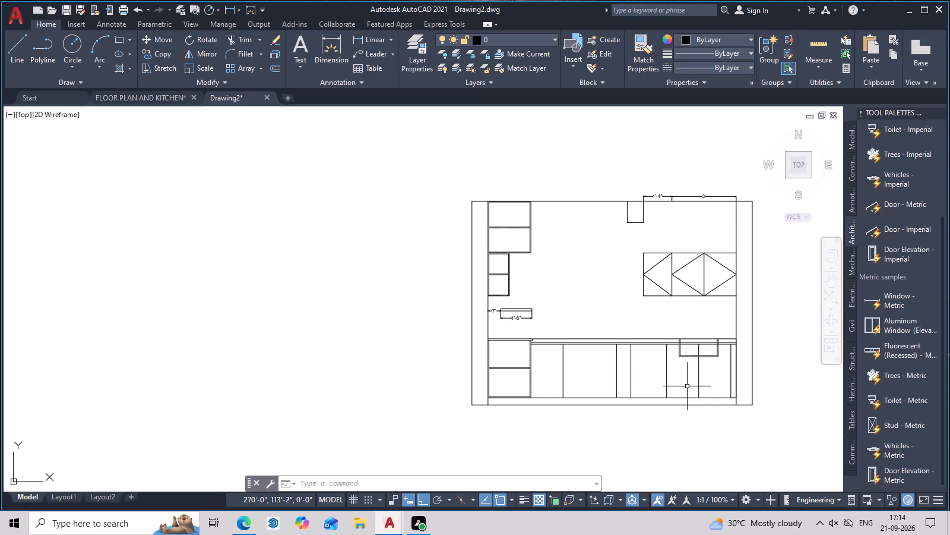
middle_drag(679, 391, 767, 382)
scroll(768, 382, up, 2)
middle_drag(768, 382, 642, 429)
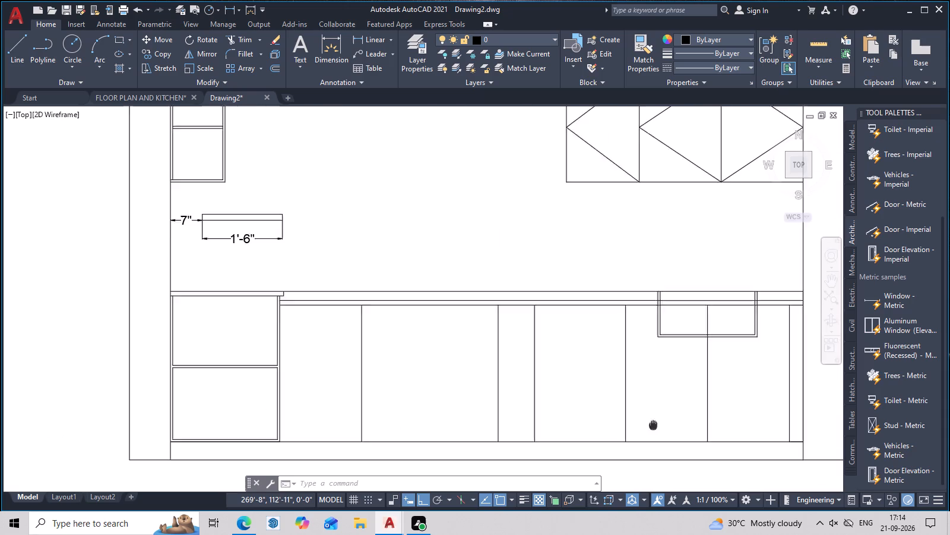
middle_drag(642, 429, 633, 432)
middle_drag(642, 458, 656, 511)
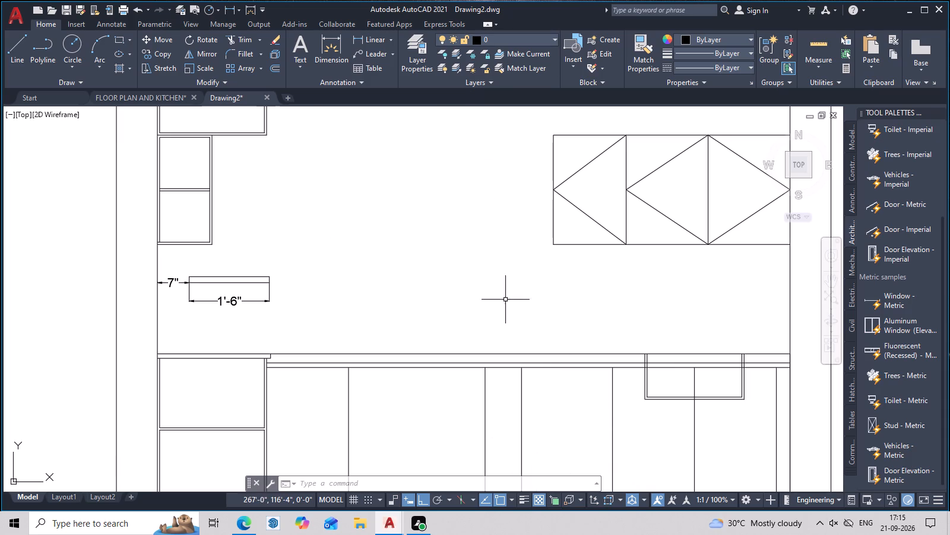
middle_drag(603, 304, 606, 266)
scroll(616, 344, up, 2)
middle_drag(617, 344, 629, 289)
key(Escape)
key(Escape)
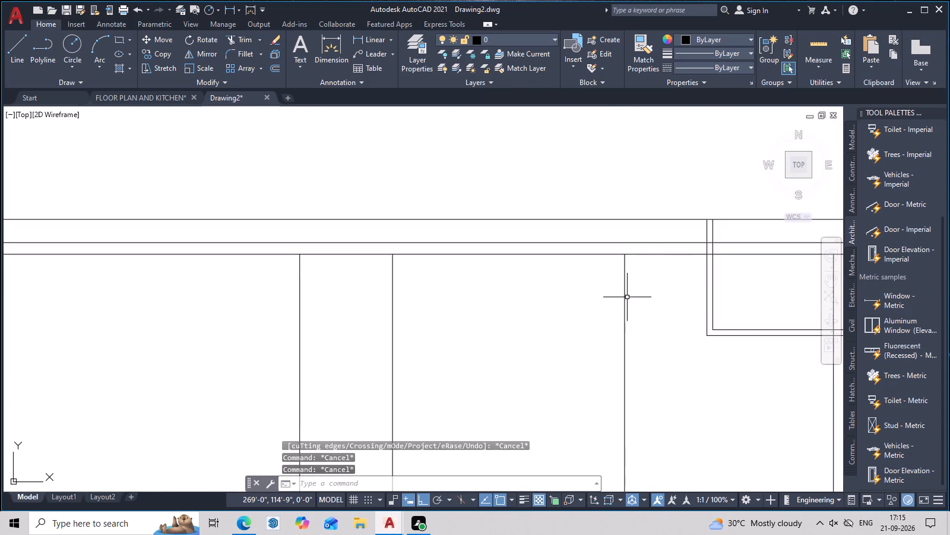
key(Escape)
key(Escape)
key(Escape)
key(Escape)
key(Escape)
key(Escape)
key(Escape)
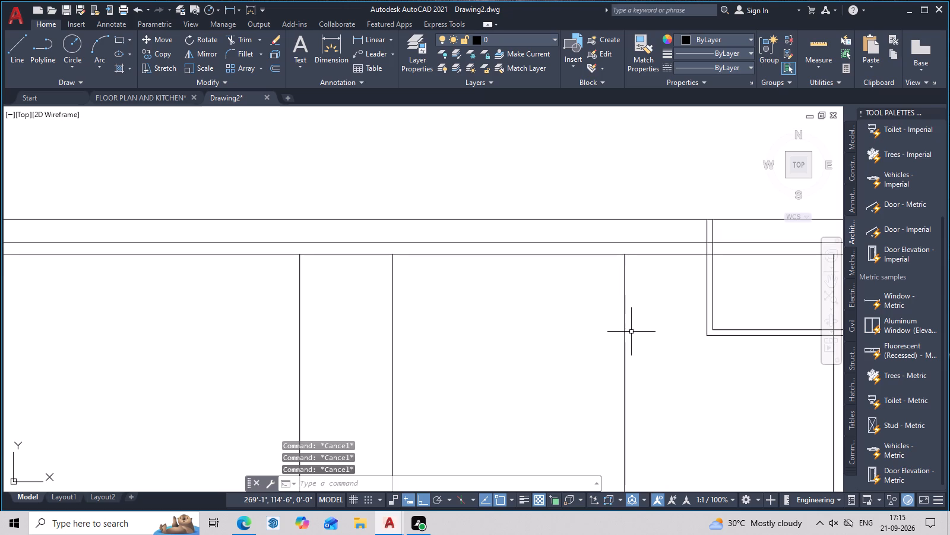
middle_drag(631, 337, 646, 407)
middle_drag(646, 407, 631, 471)
middle_drag(632, 301, 630, 483)
middle_drag(630, 477, 630, 477)
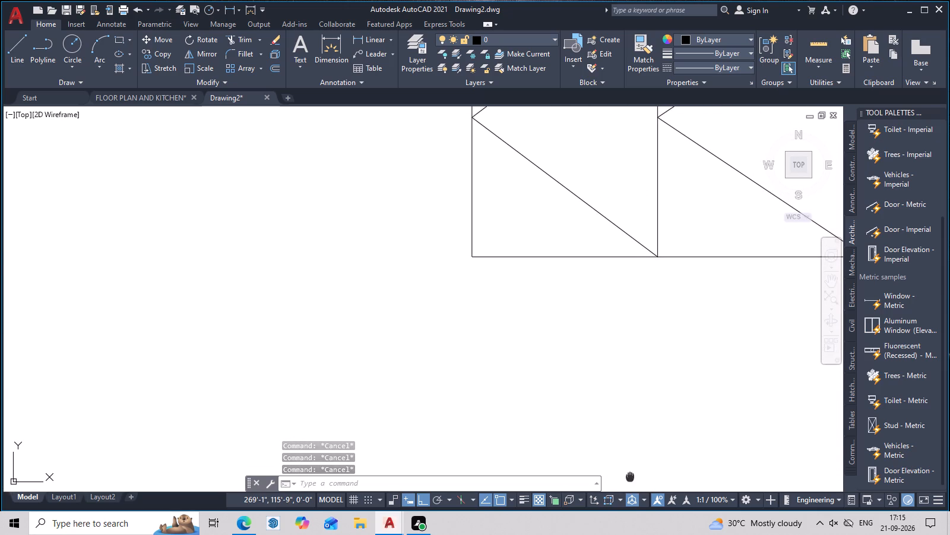
middle_drag(630, 477, 634, 420)
middle_drag(636, 417, 706, 287)
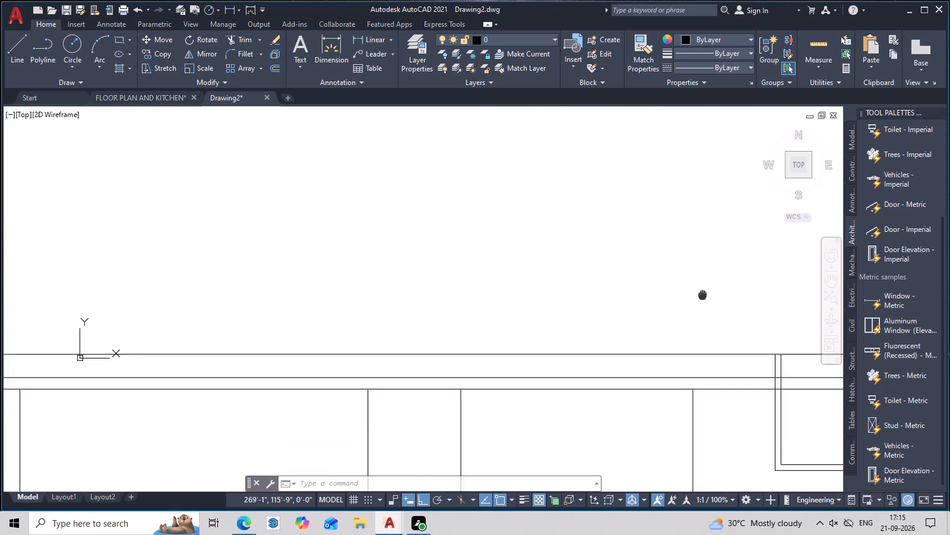
middle_drag(706, 287, 708, 285)
Draw a horizontal line between the side midpoints of the wide base cabinet on the left, dividing it at mid-height.
scroll(689, 291, down, 3)
middle_drag(673, 371, 663, 284)
scroll(653, 284, up, 2)
middle_drag(650, 309, 658, 382)
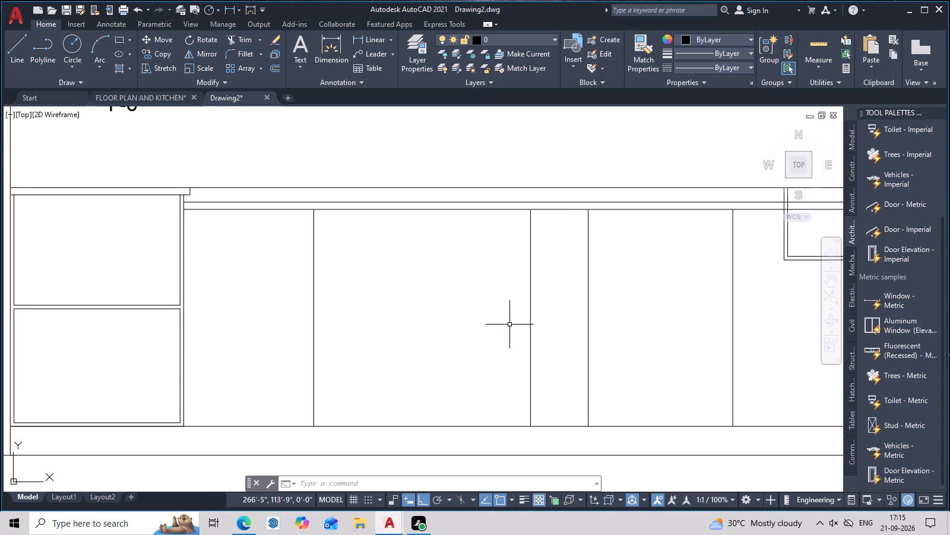
key(l)
key(space)
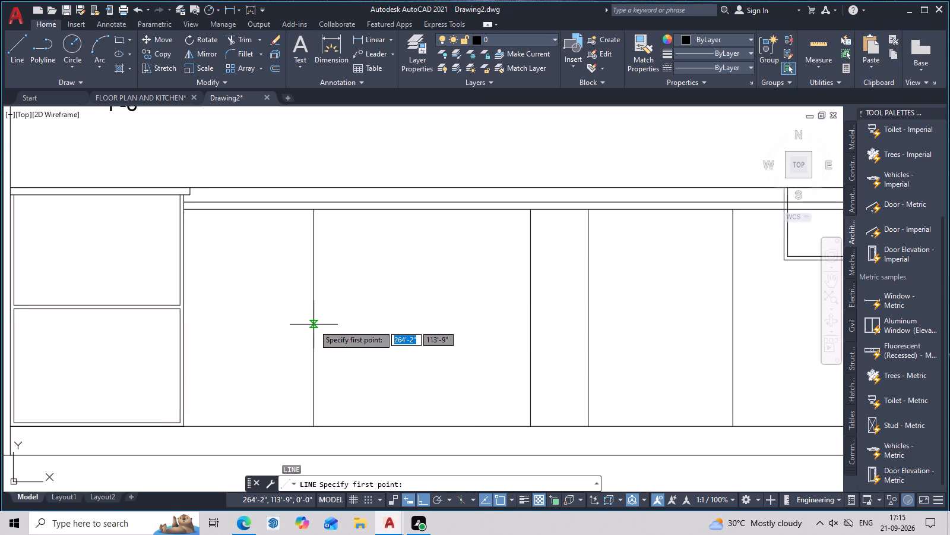
click(313, 317)
click(530, 320)
key(Escape)
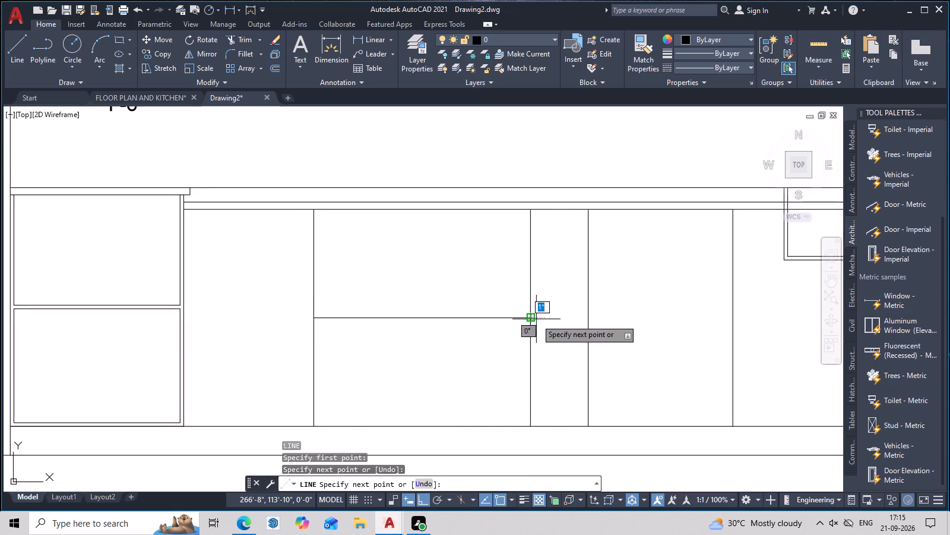
Offset the wide base cabinet's mid-height line 0.25 inch above and below, and delete the original centre line.
text(O)
key(space)
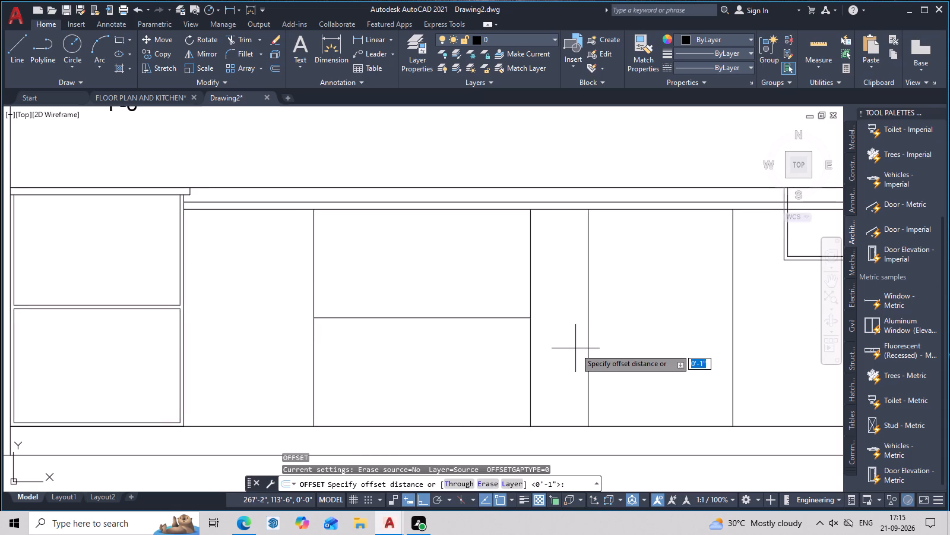
text(.5)
key(BackSpace)
text(25)
key(space)
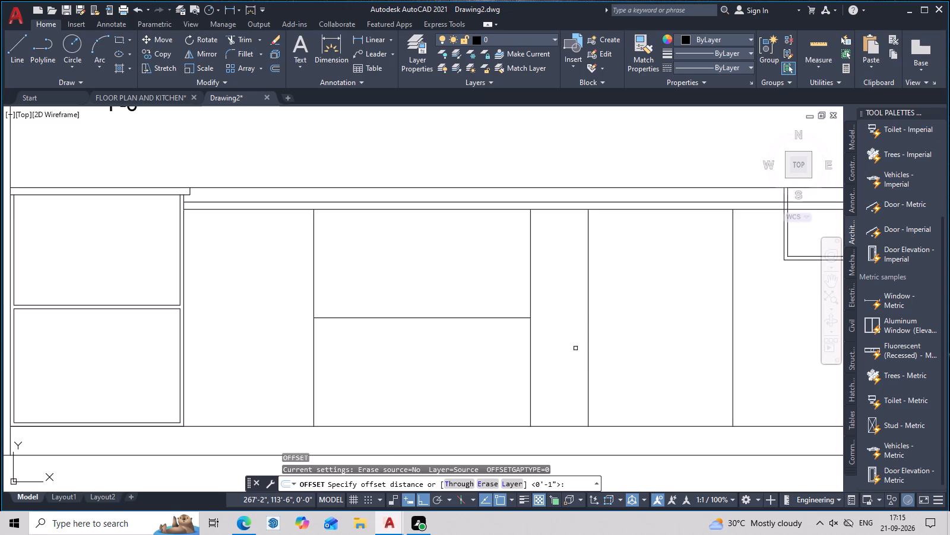
scroll(481, 317, up, 1)
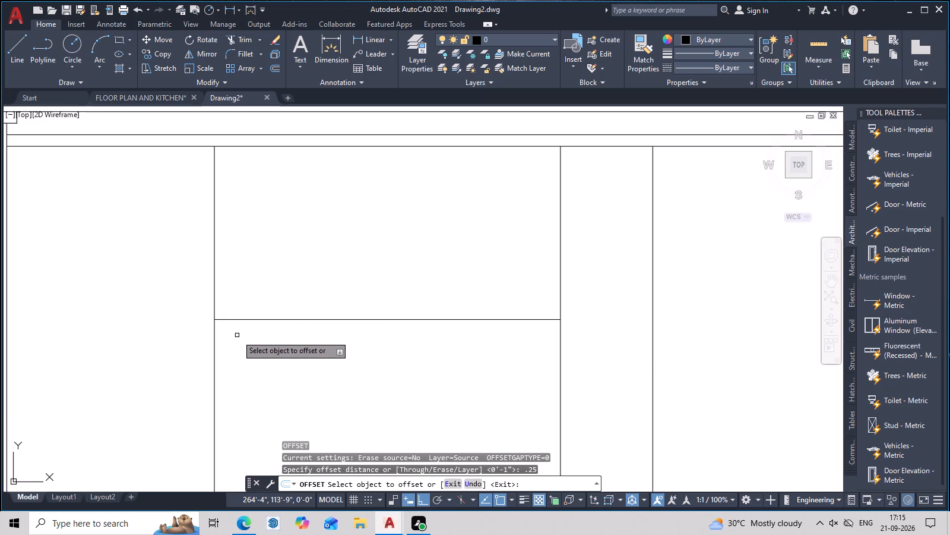
click(427, 319)
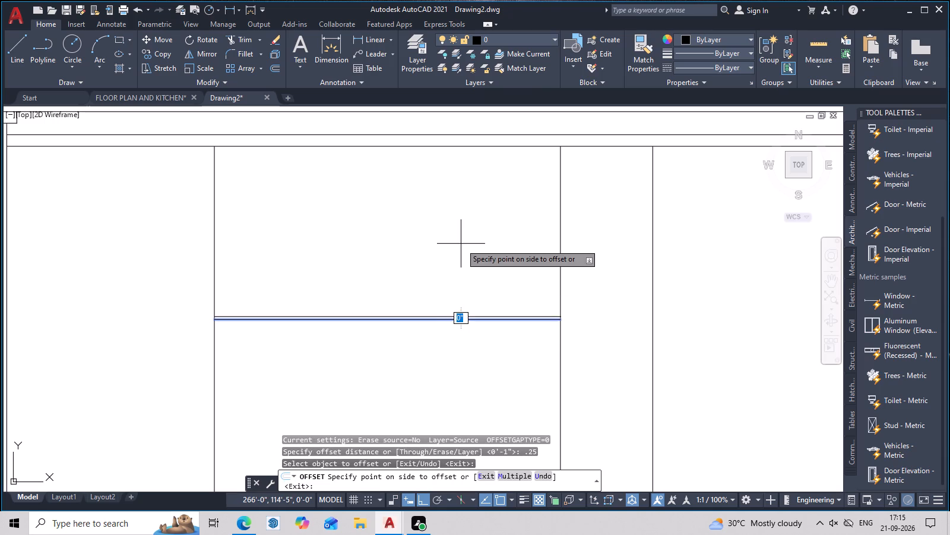
scroll(452, 267, up, 2)
click(452, 294)
middle_drag(454, 301, 492, 245)
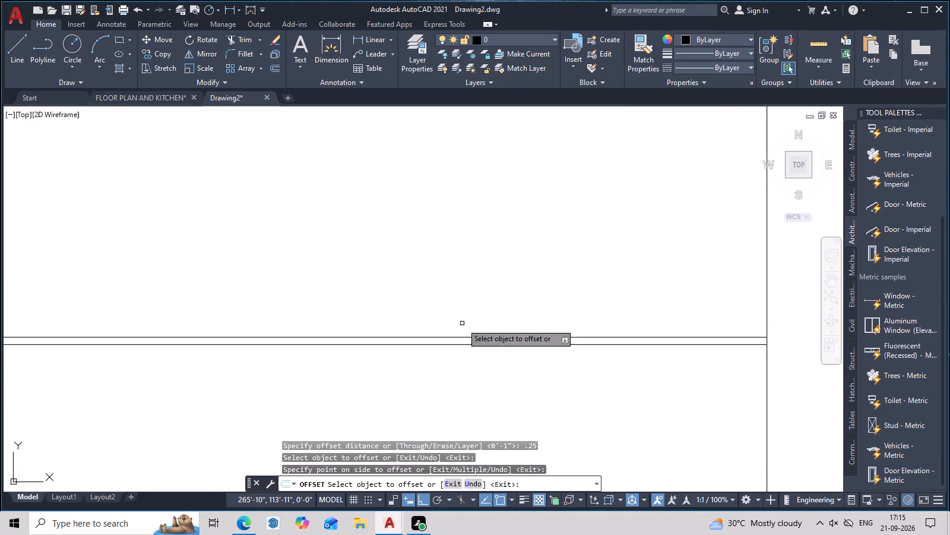
click(458, 344)
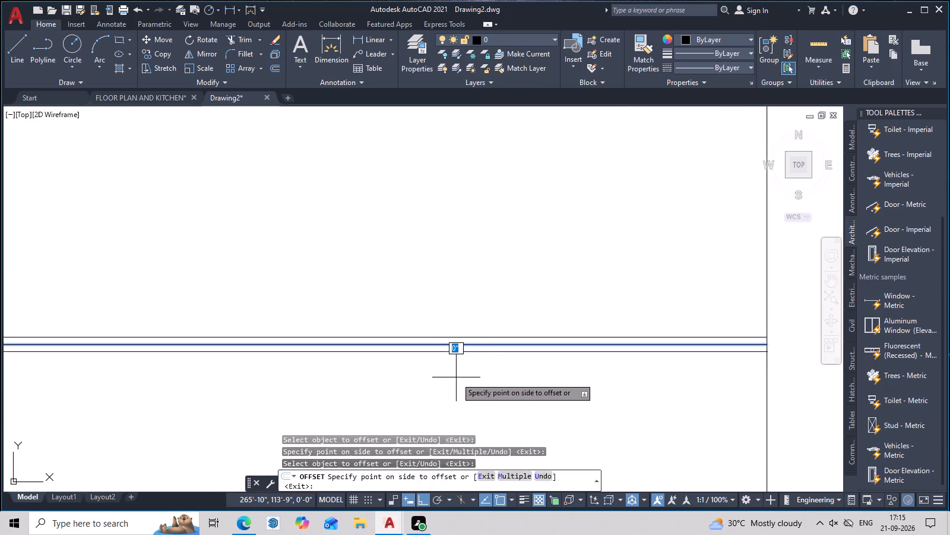
click(456, 379)
key(Escape)
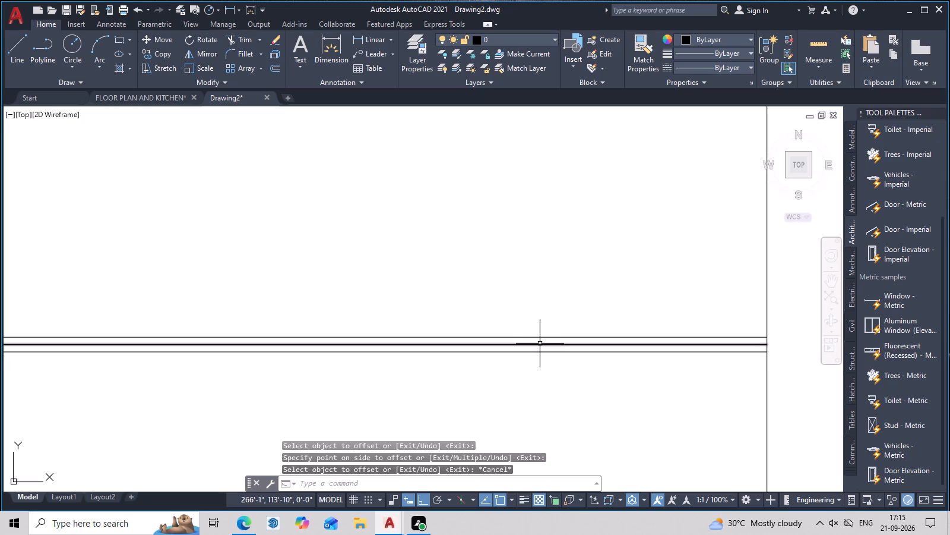
click(540, 343)
key(Delete)
Examine the base cabinet fronts, the divided wide cabinet and the sink area of the kitchen elevation.
scroll(599, 342, down, 6)
middle_drag(636, 366, 639, 366)
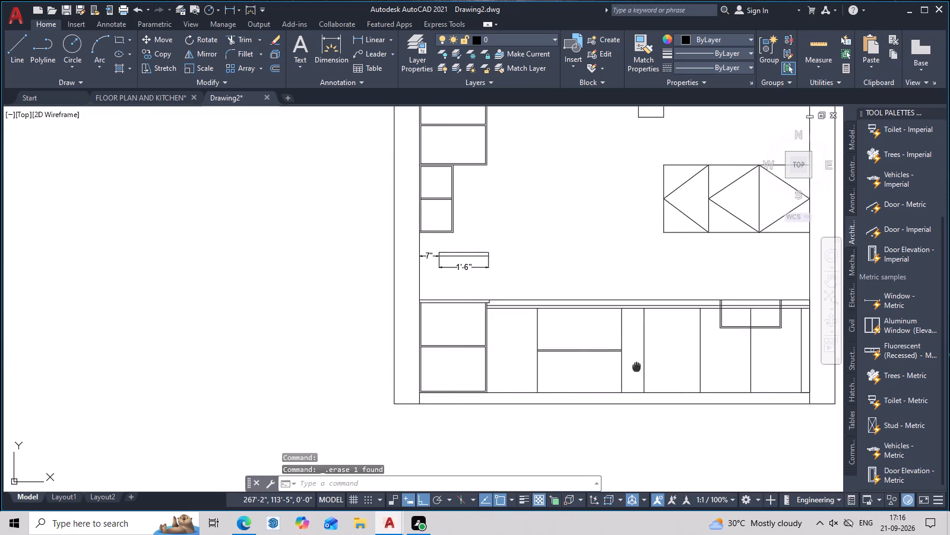
middle_drag(639, 366, 718, 369)
middle_drag(710, 373, 613, 381)
key(Escape)
middle_drag(638, 328, 594, 295)
scroll(591, 295, up, 1)
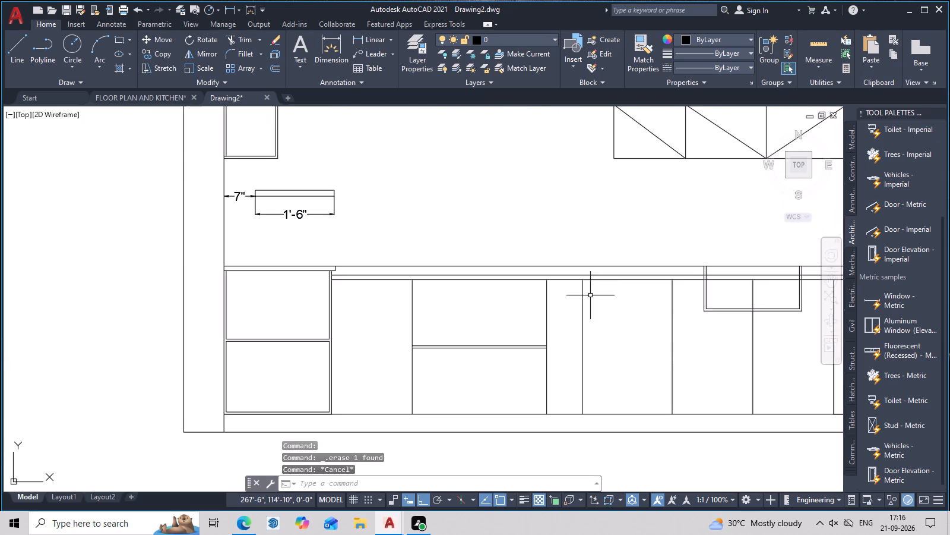
middle_drag(590, 298, 554, 244)
middle_drag(534, 292, 536, 279)
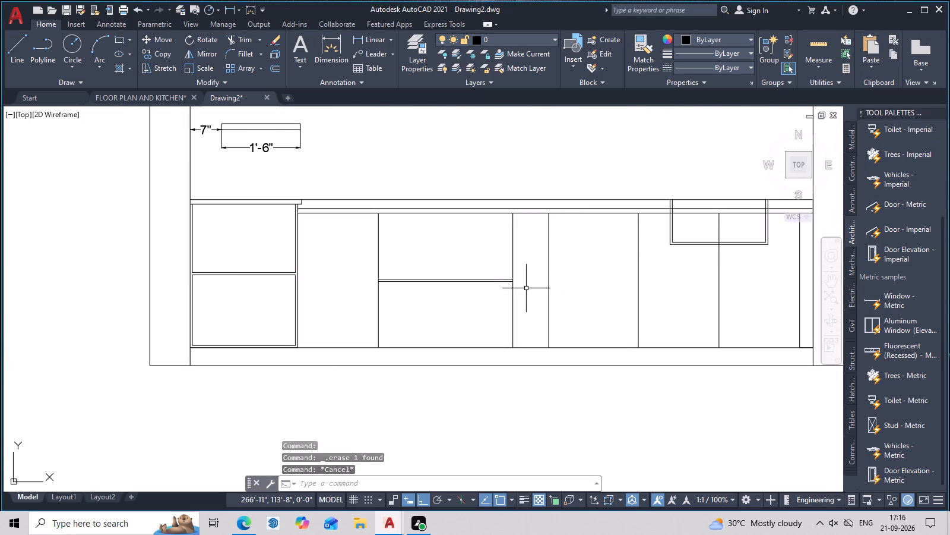
scroll(523, 292, up, 1)
middle_drag(523, 293, 600, 374)
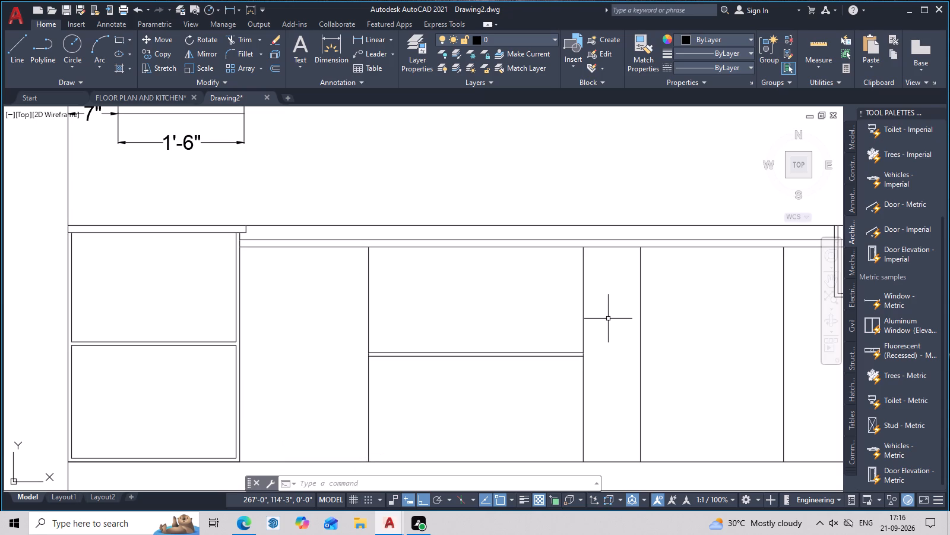
middle_drag(608, 330, 587, 327)
middle_drag(645, 332, 625, 302)
scroll(625, 301, up, 1)
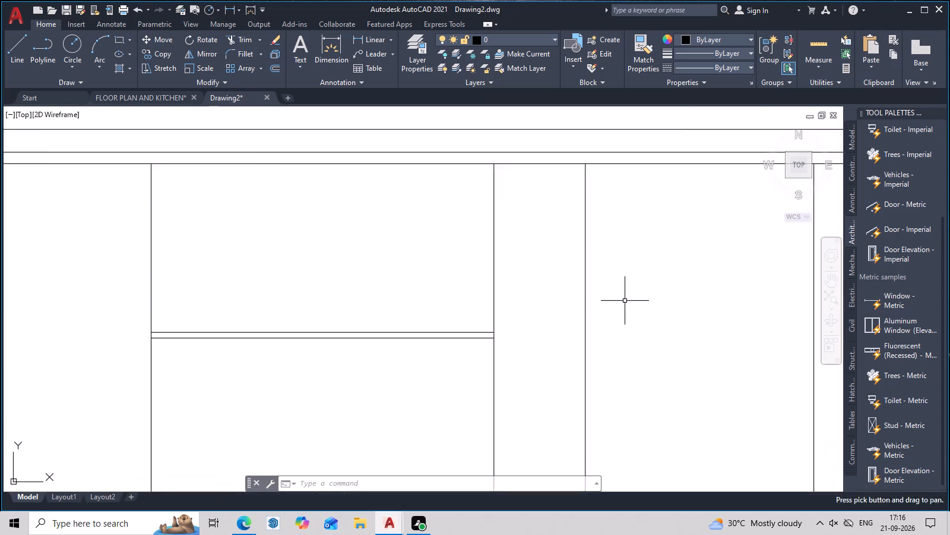
scroll(612, 304, down, 2)
middle_drag(607, 329, 610, 357)
middle_drag(607, 358, 550, 388)
middle_drag(530, 391, 576, 389)
Add a horizontal linear dimension across the full width of the upper left cabinet, placed just above the elevation's top line.
middle_drag(543, 252, 501, 357)
scroll(502, 352, down, 2)
middle_drag(502, 352, 485, 402)
scroll(407, 306, up, 2)
middle_drag(398, 297, 509, 325)
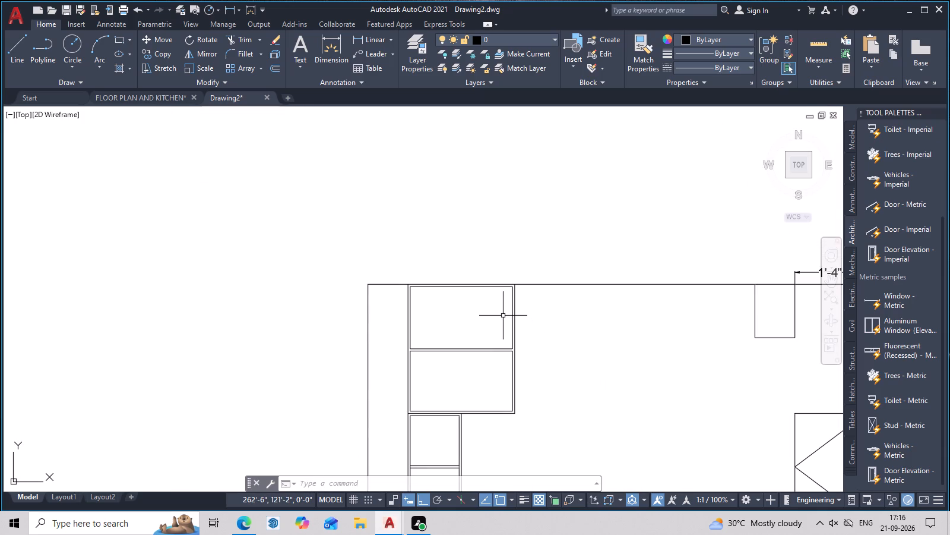
text(DLI)
key(space)
scroll(439, 280, up, 3)
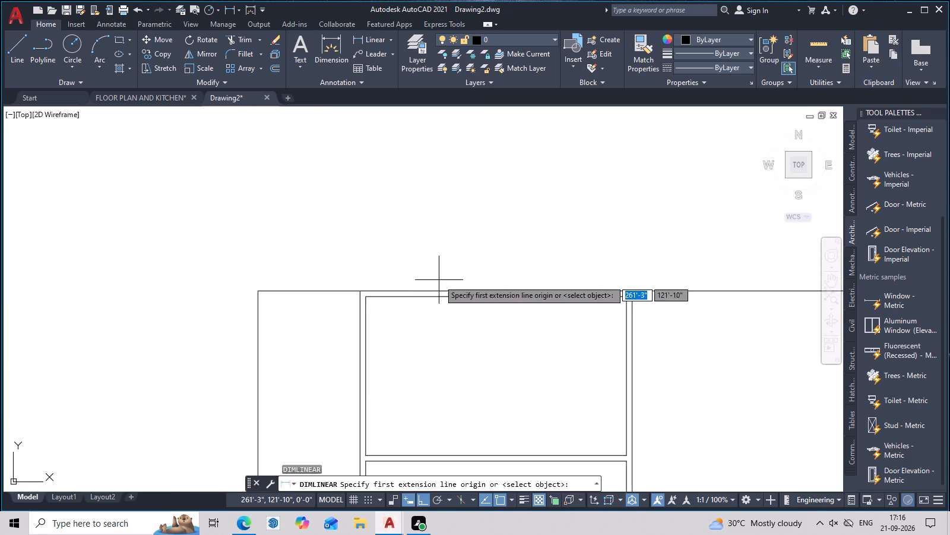
click(309, 298)
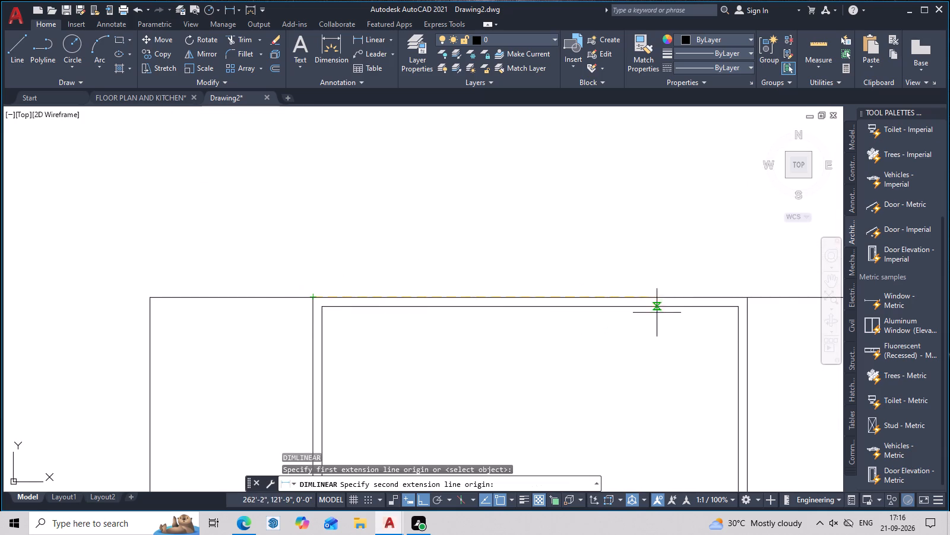
click(746, 301)
click(738, 252)
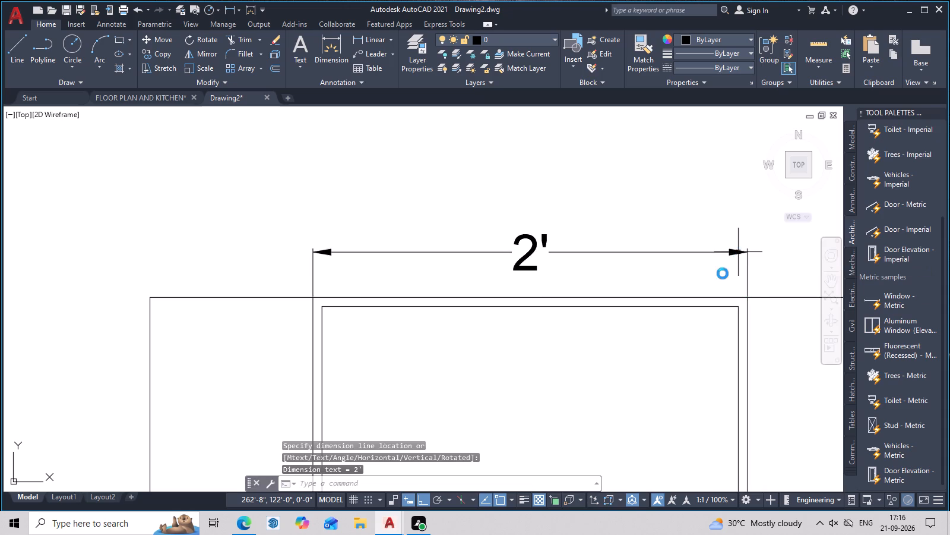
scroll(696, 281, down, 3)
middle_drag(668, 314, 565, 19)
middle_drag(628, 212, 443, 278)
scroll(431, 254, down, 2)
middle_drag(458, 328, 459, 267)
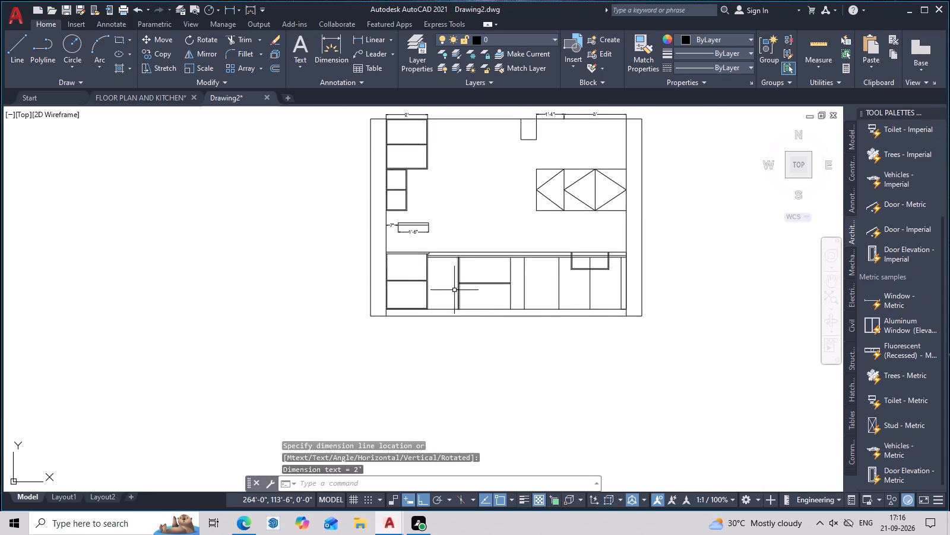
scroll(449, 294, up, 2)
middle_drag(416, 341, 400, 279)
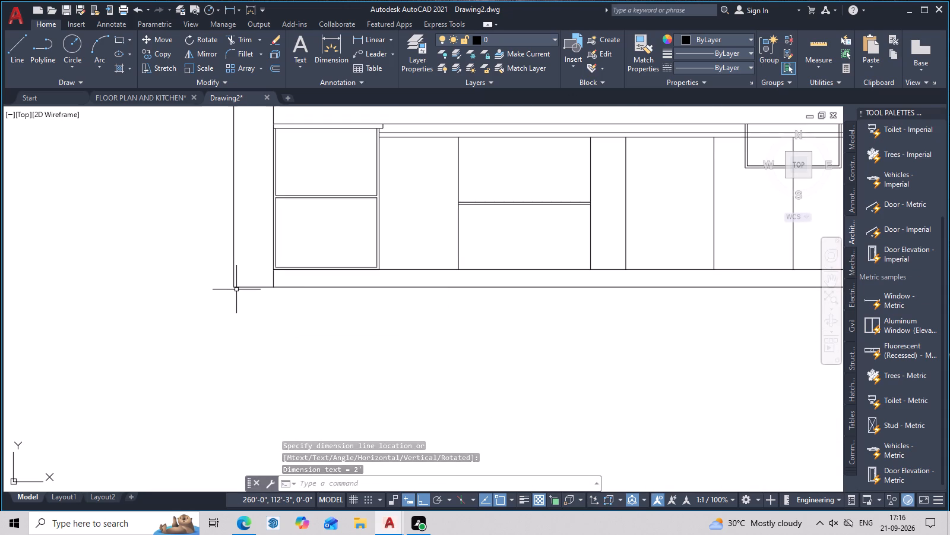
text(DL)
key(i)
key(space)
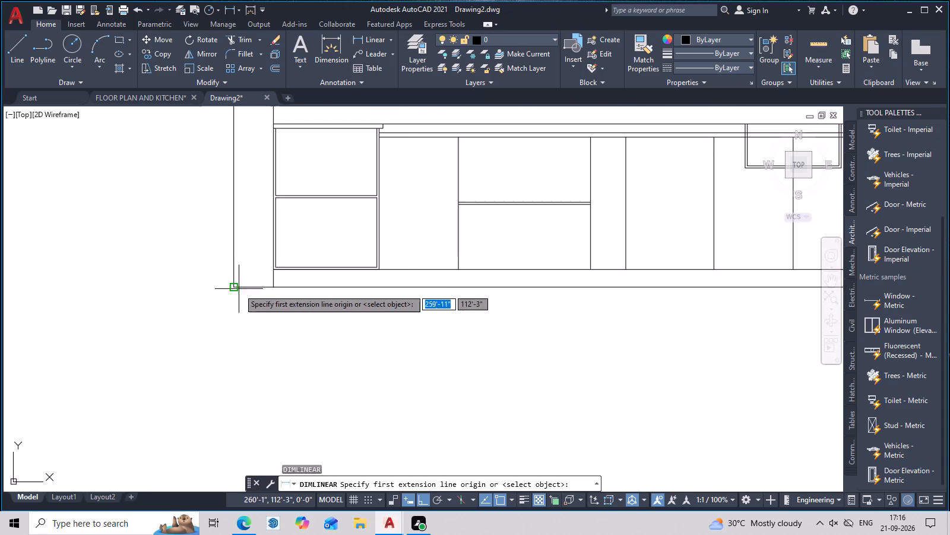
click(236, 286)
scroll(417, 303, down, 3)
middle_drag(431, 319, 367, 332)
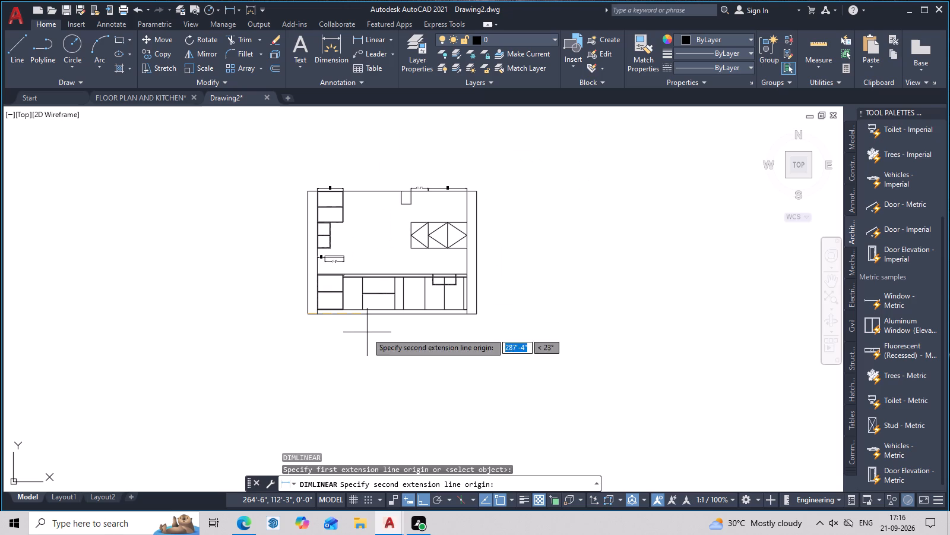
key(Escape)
Examine the kitchen and room layout in the FLOOR PLAN AND KITCHEN drawing, and return to Drawing2.
scroll(308, 320, down, 3)
middle_drag(306, 320, 587, 328)
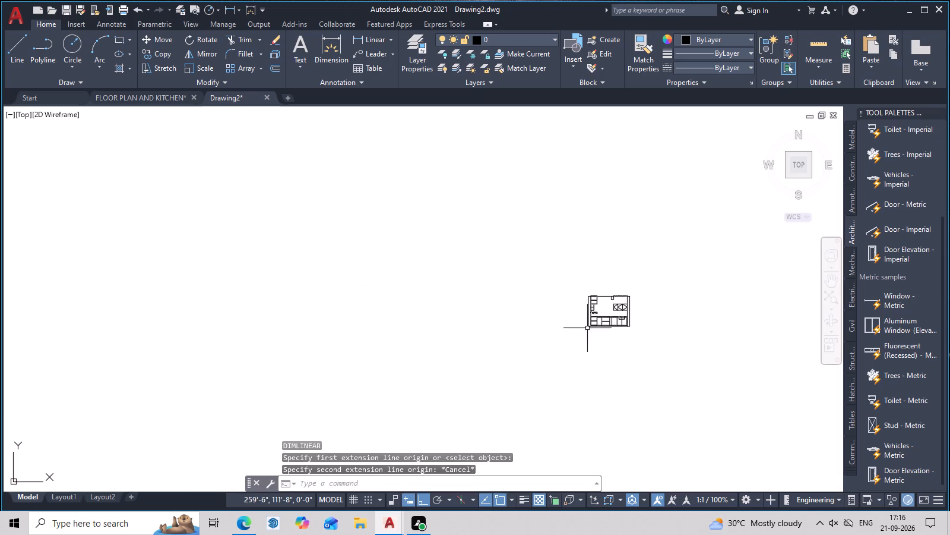
click(174, 97)
middle_drag(255, 320, 709, 366)
scroll(639, 350, down, 3)
middle_drag(634, 353, 619, 374)
scroll(571, 386, up, 2)
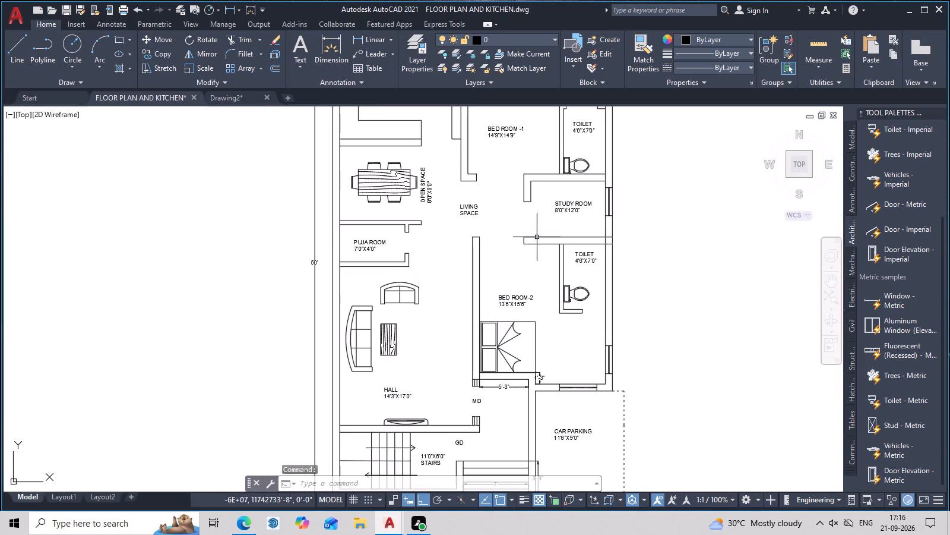
middle_drag(536, 209, 590, 247)
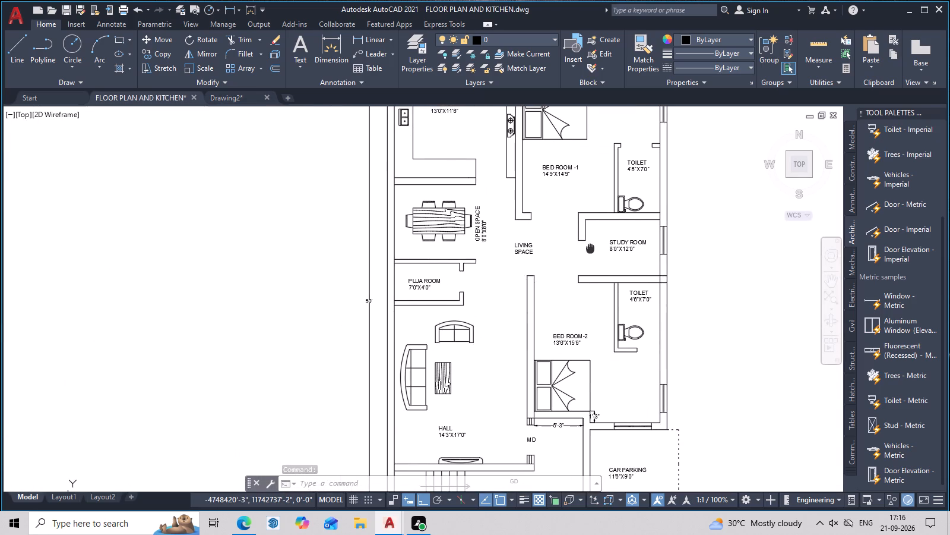
middle_drag(590, 247, 533, 272)
click(239, 87)
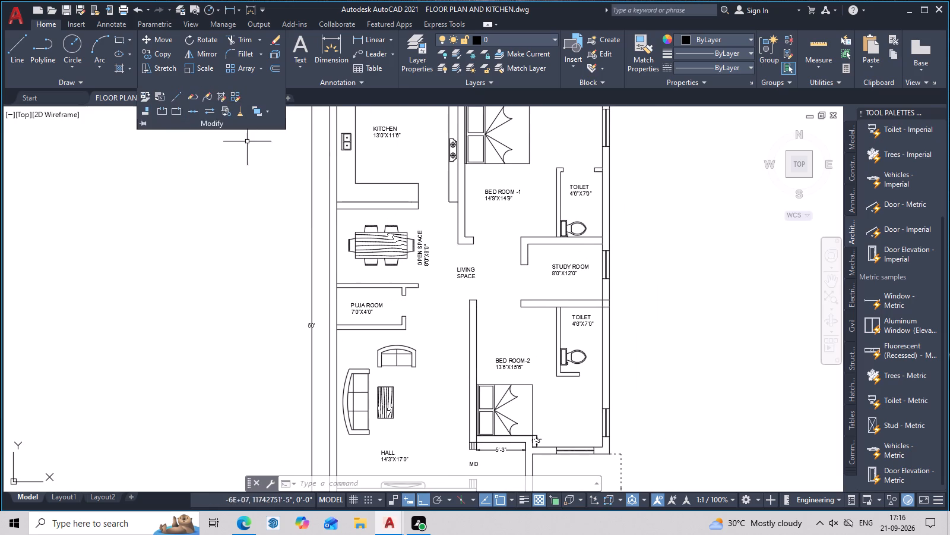
click(242, 172)
key(Escape)
key(Escape)
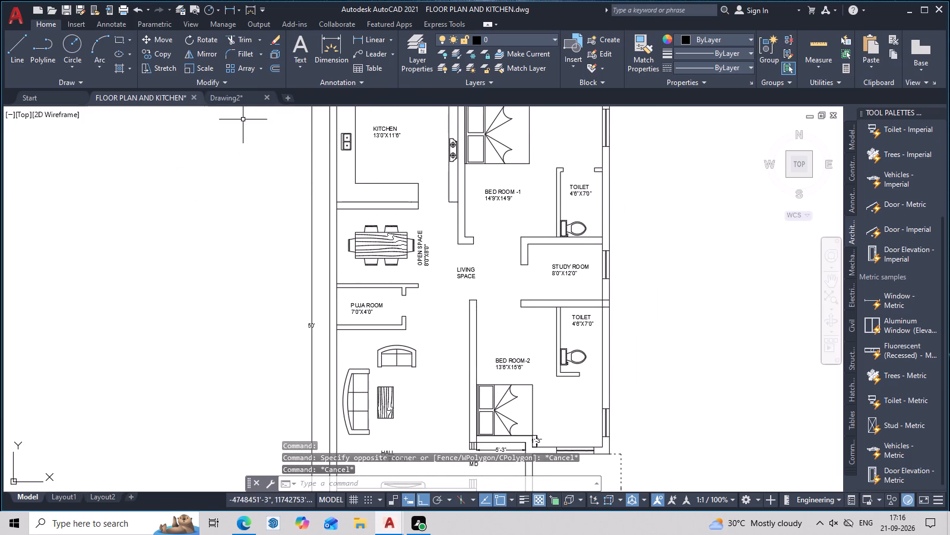
click(242, 97)
Examine the kitchen elevation from the base cabinets and floor line to the dimensions along its top.
middle_drag(390, 272, 211, 294)
scroll(498, 316, up, 3)
middle_drag(438, 333, 541, 303)
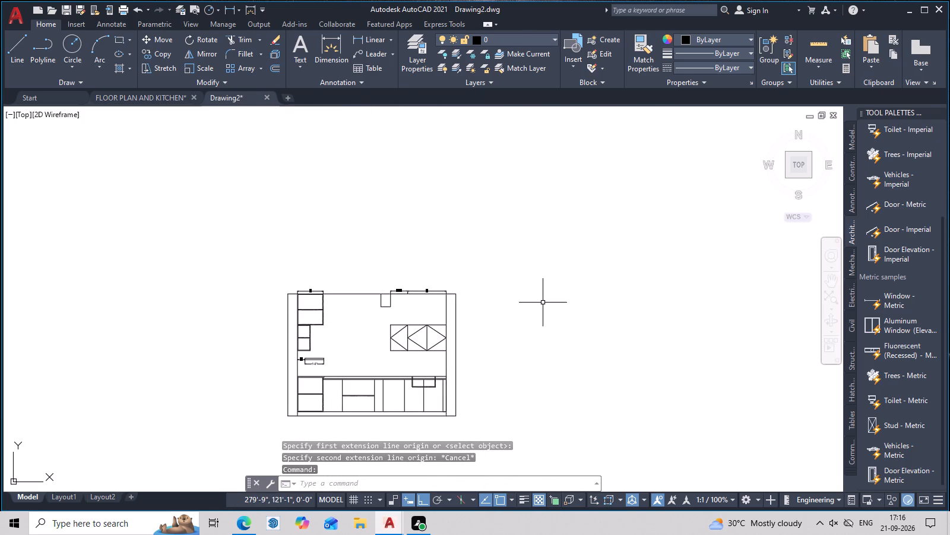
middle_drag(357, 361, 517, 315)
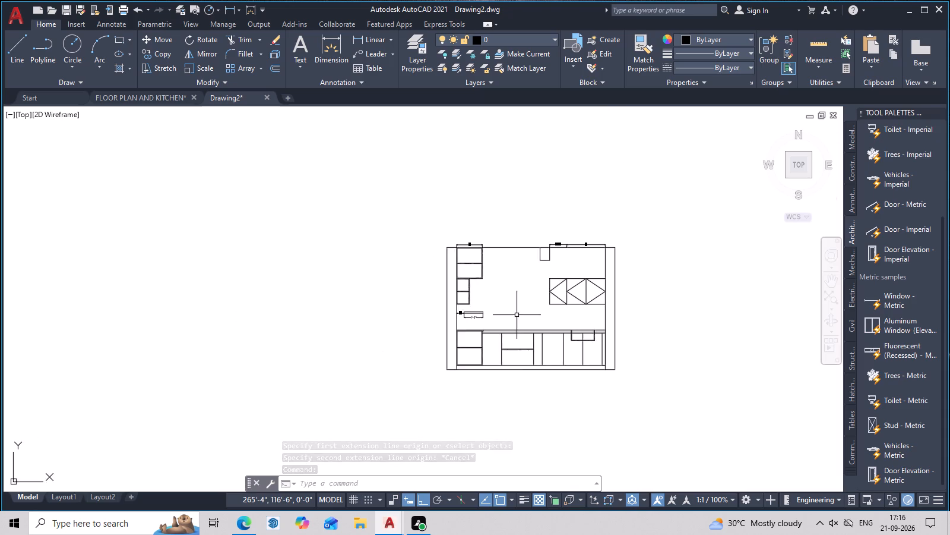
scroll(516, 315, up, 3)
middle_drag(516, 315, 516, 225)
middle_drag(519, 287, 505, 58)
middle_drag(362, 268, 377, 334)
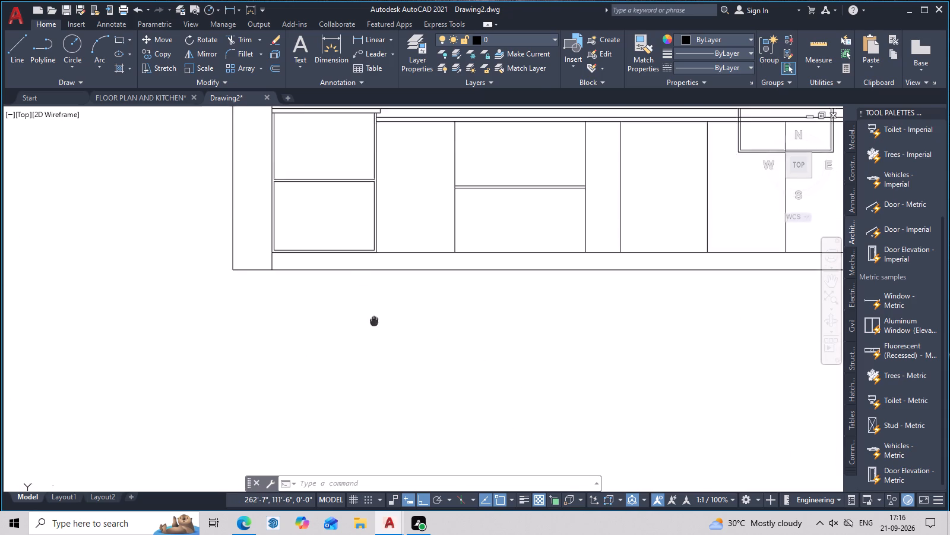
middle_drag(377, 334, 407, 450)
scroll(389, 298, down, 3)
middle_drag(434, 282, 442, 299)
scroll(407, 191, up, 3)
middle_drag(471, 372, 469, 281)
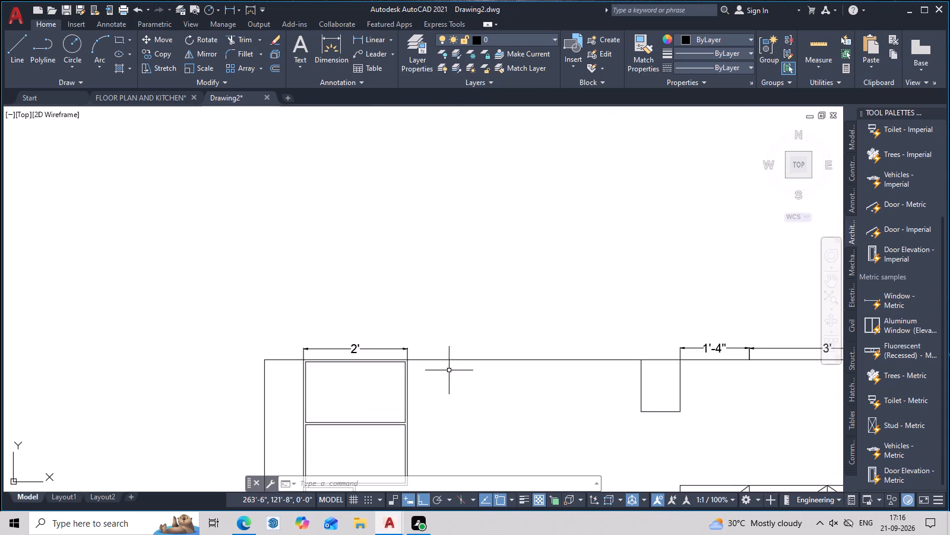
middle_drag(447, 383, 456, 320)
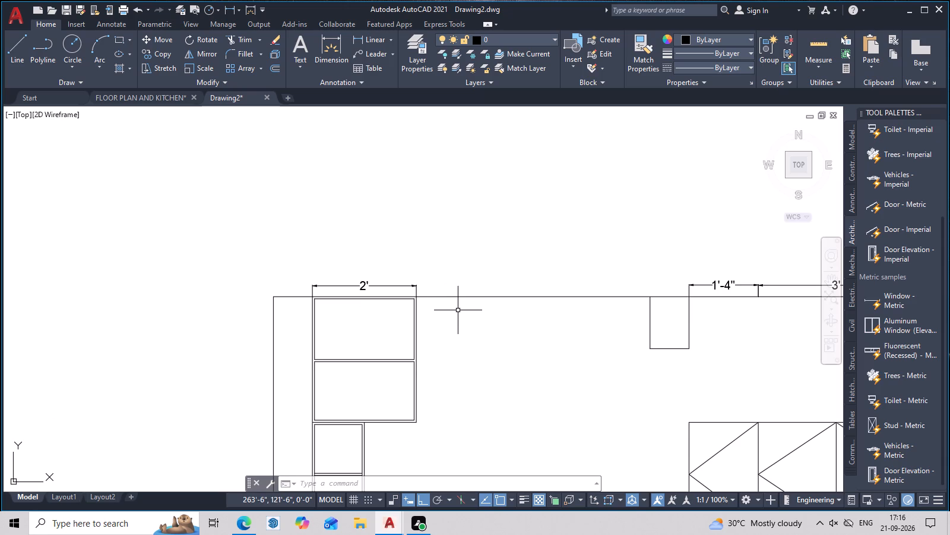
key(Escape)
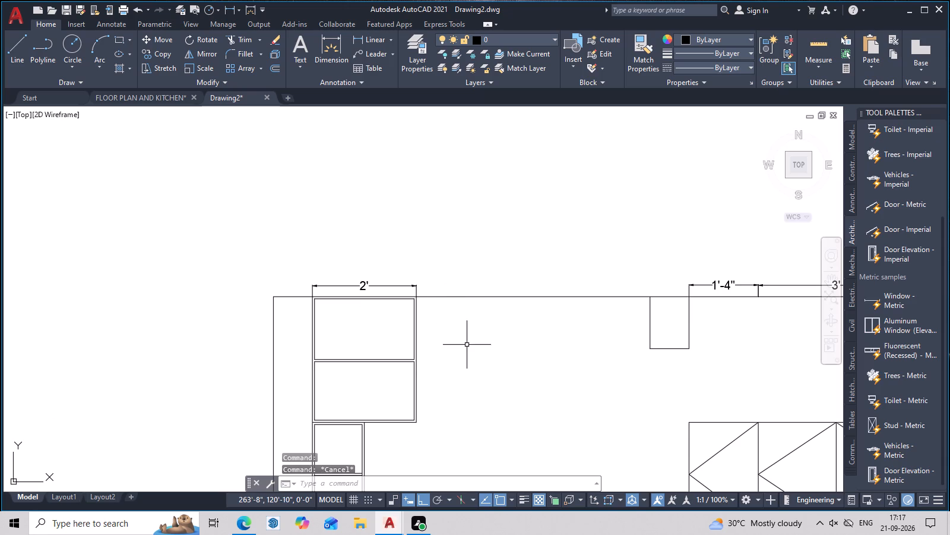
In the Standard dimension style, set the second arrowhead to Architectural tick and the first to Oblique, and make the style current.
scroll(338, 289, up, 1)
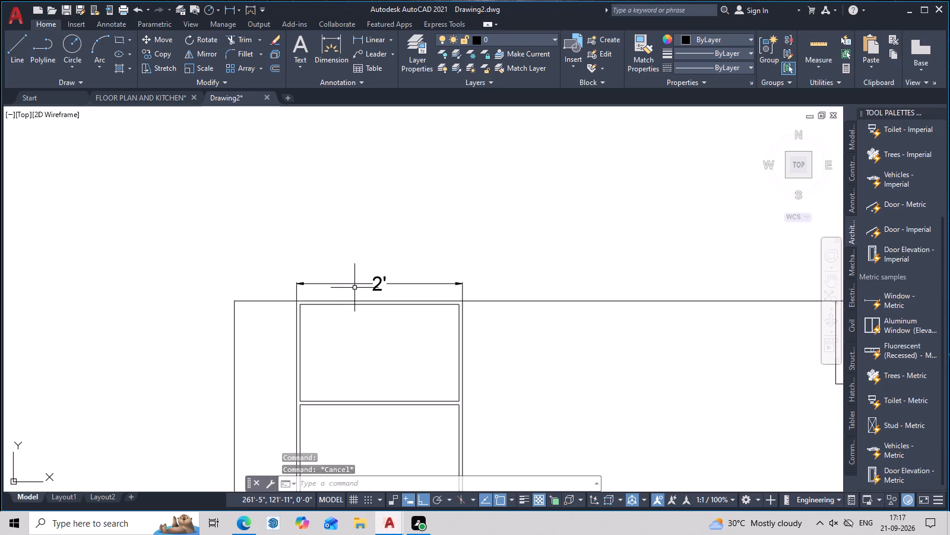
text(D)
key(space)
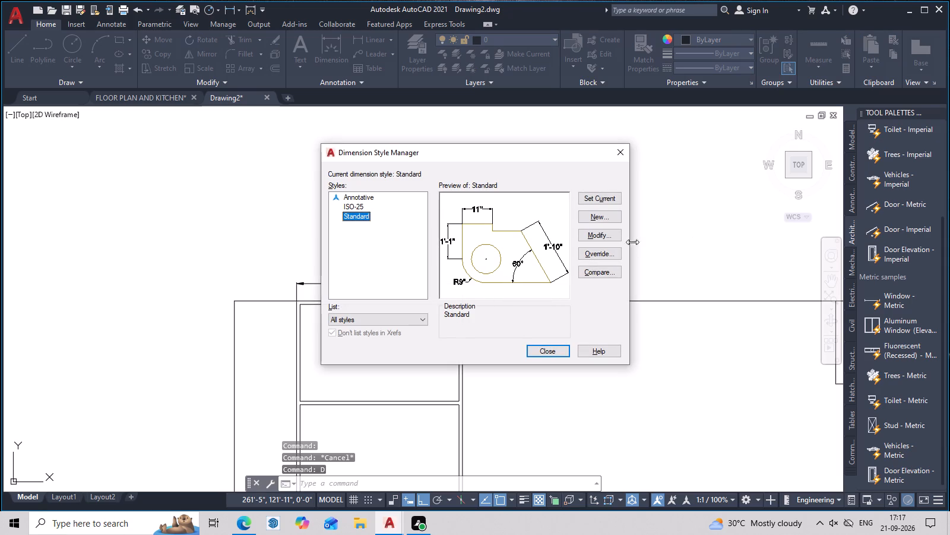
click(612, 237)
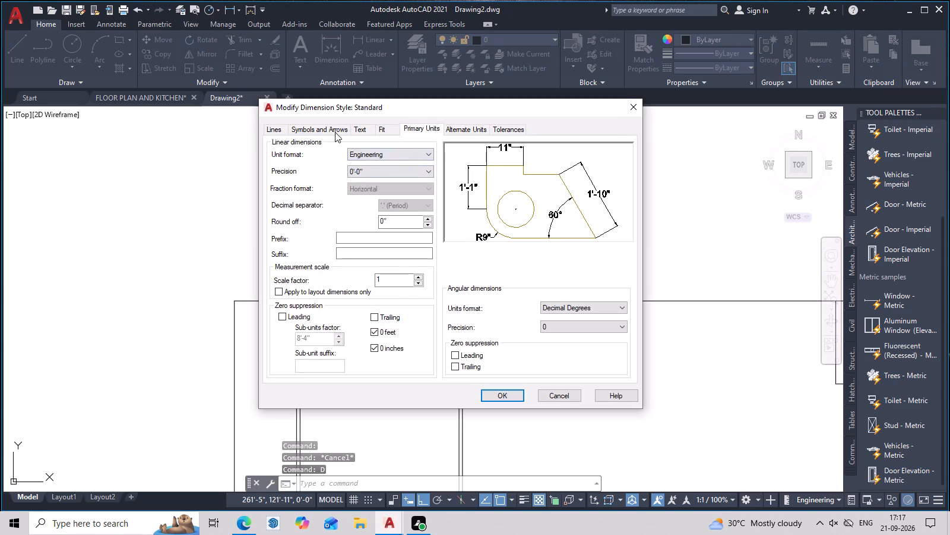
click(332, 129)
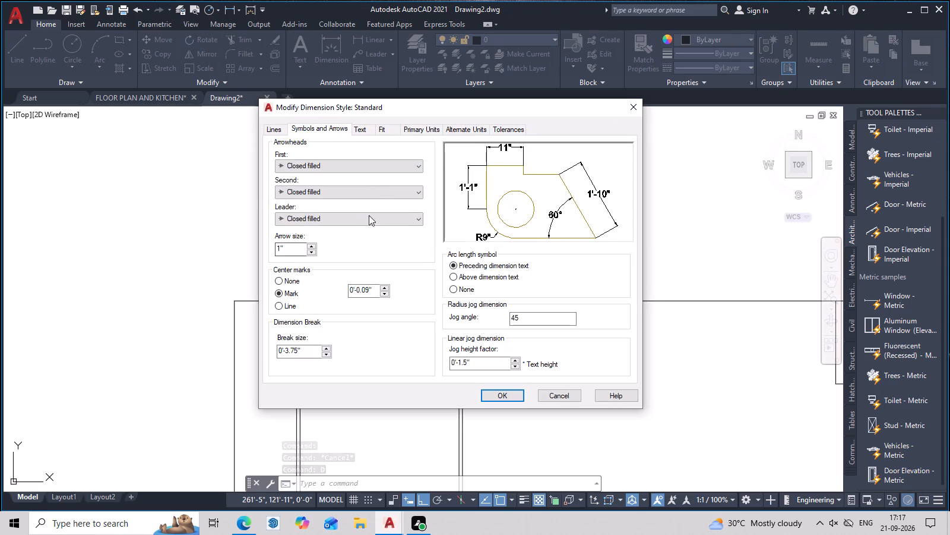
click(362, 193)
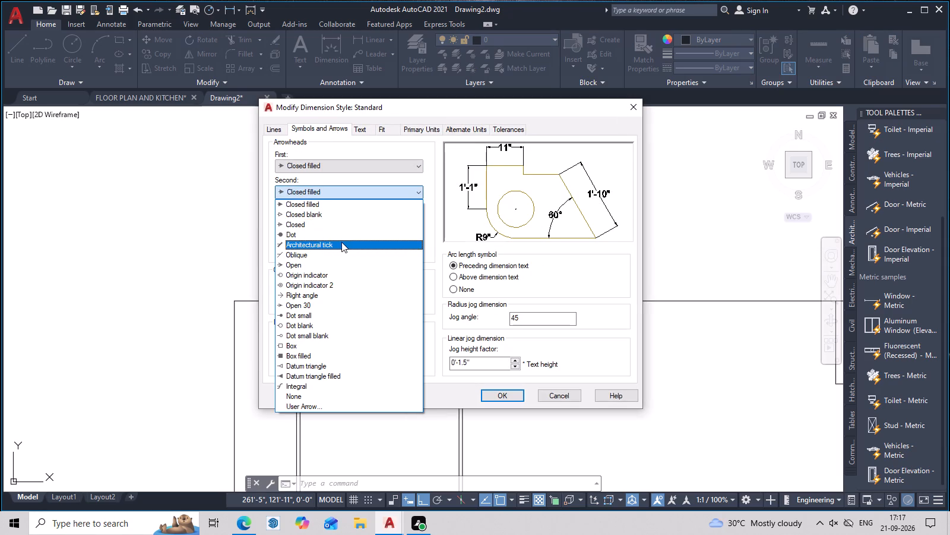
click(341, 242)
click(368, 169)
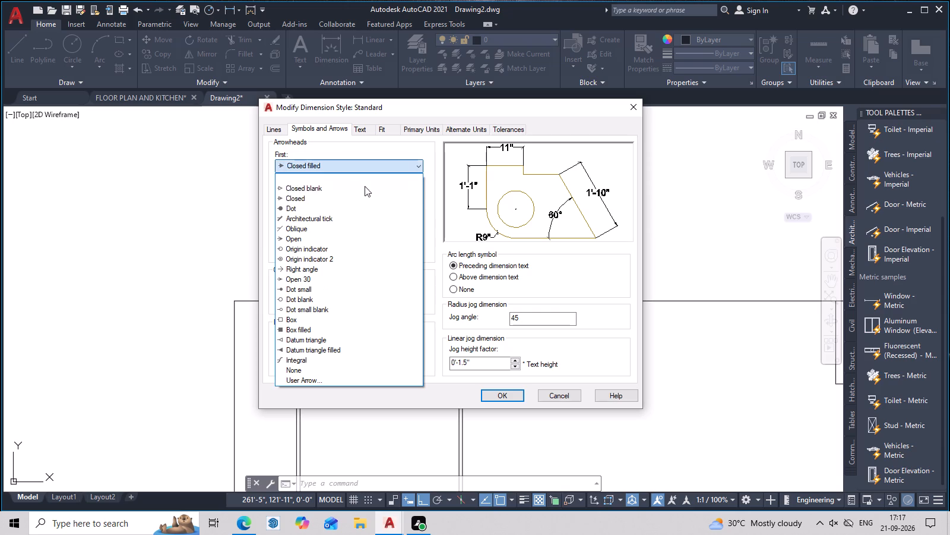
click(357, 226)
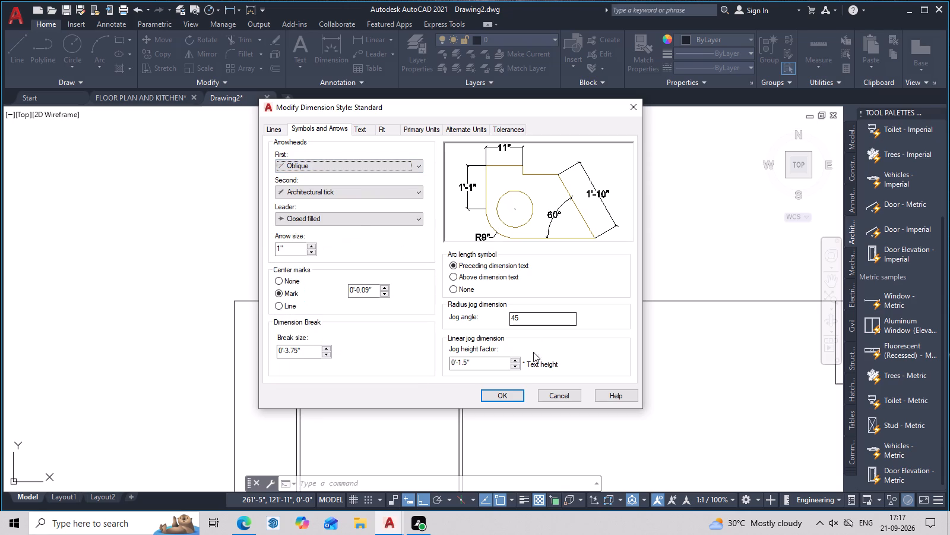
click(495, 394)
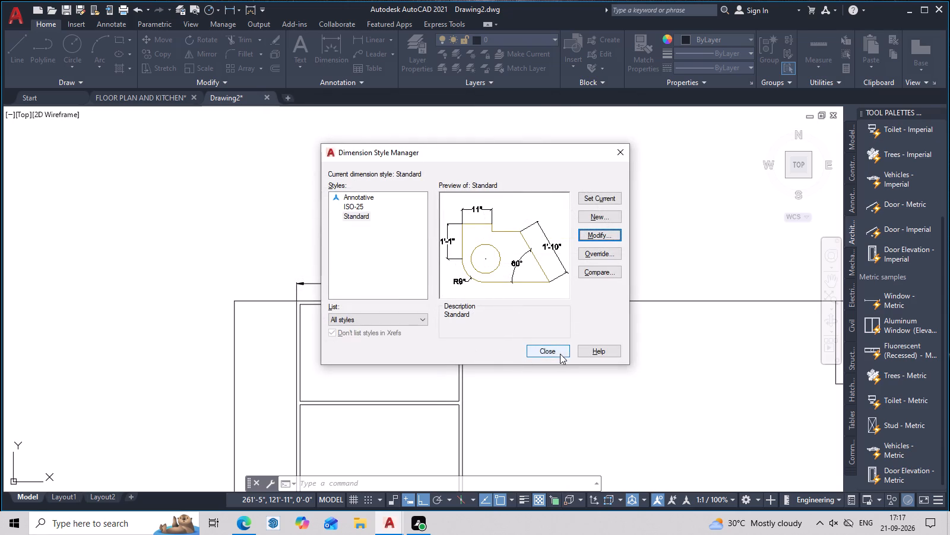
click(610, 200)
click(558, 347)
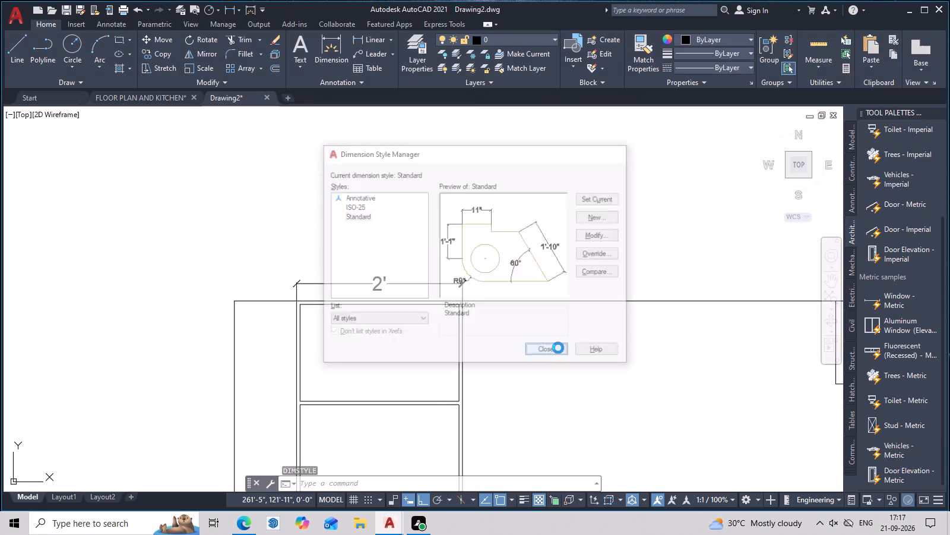
Examine the end marks of the width dimension above the upper left cabinet.
middle_drag(429, 337, 428, 306)
scroll(420, 294, down, 1)
middle_drag(425, 303, 476, 282)
scroll(477, 279, up, 1)
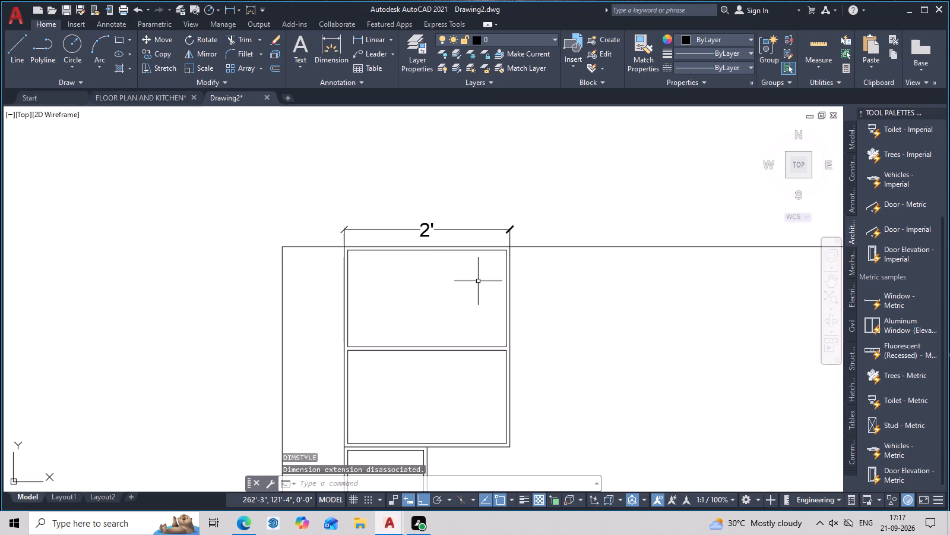
middle_drag(483, 292, 544, 396)
scroll(430, 331, up, 3)
middle_drag(423, 323, 332, 248)
scroll(305, 231, down, 2)
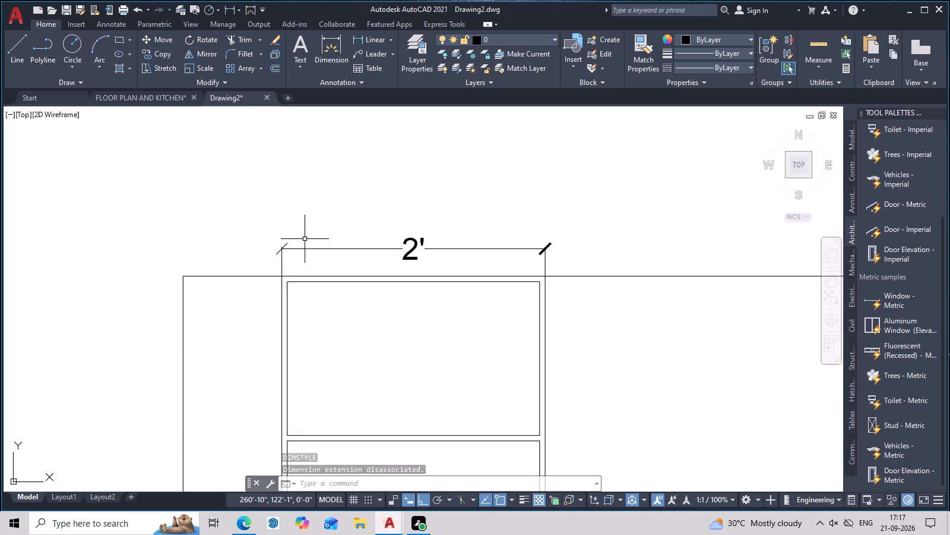
middle_drag(305, 241, 256, 244)
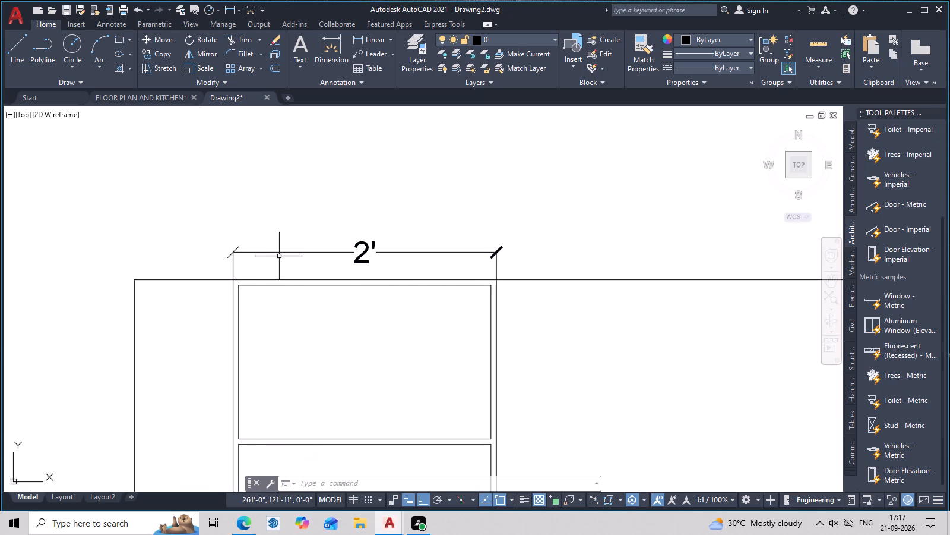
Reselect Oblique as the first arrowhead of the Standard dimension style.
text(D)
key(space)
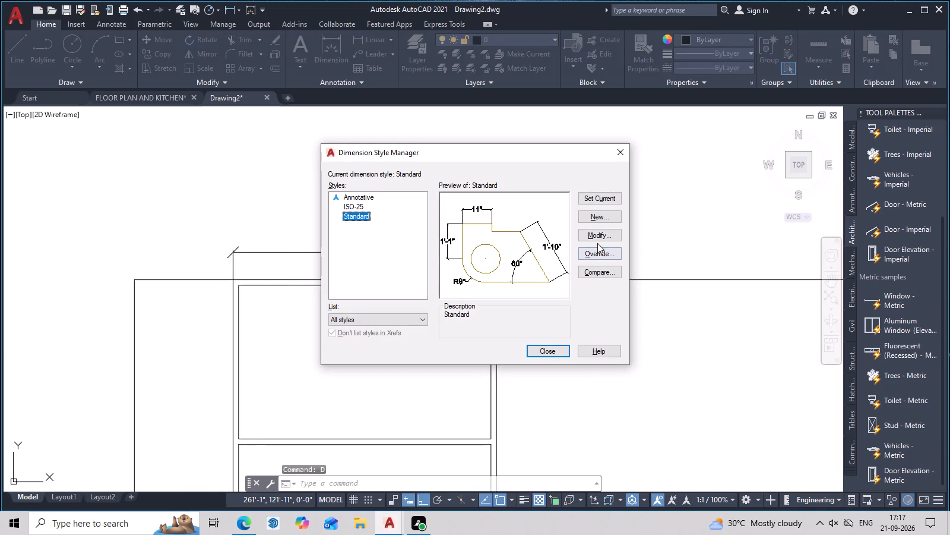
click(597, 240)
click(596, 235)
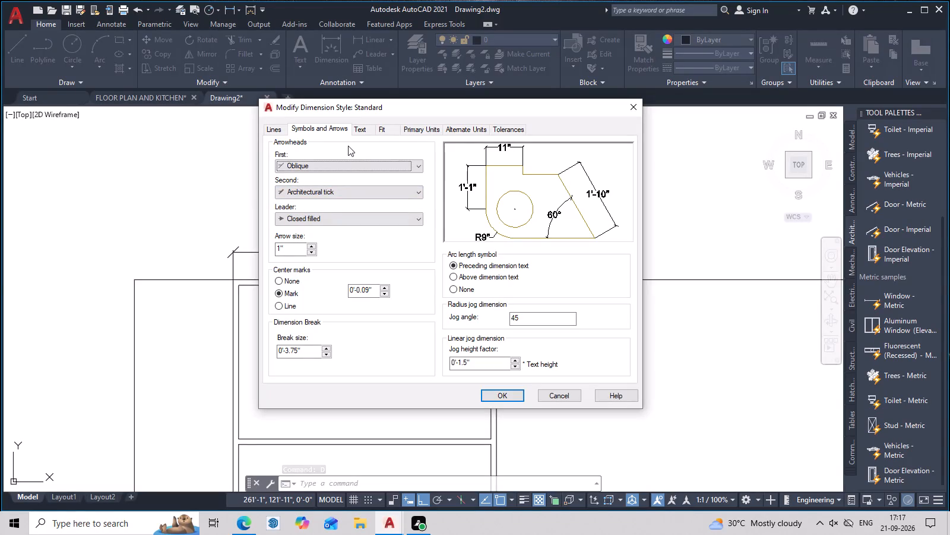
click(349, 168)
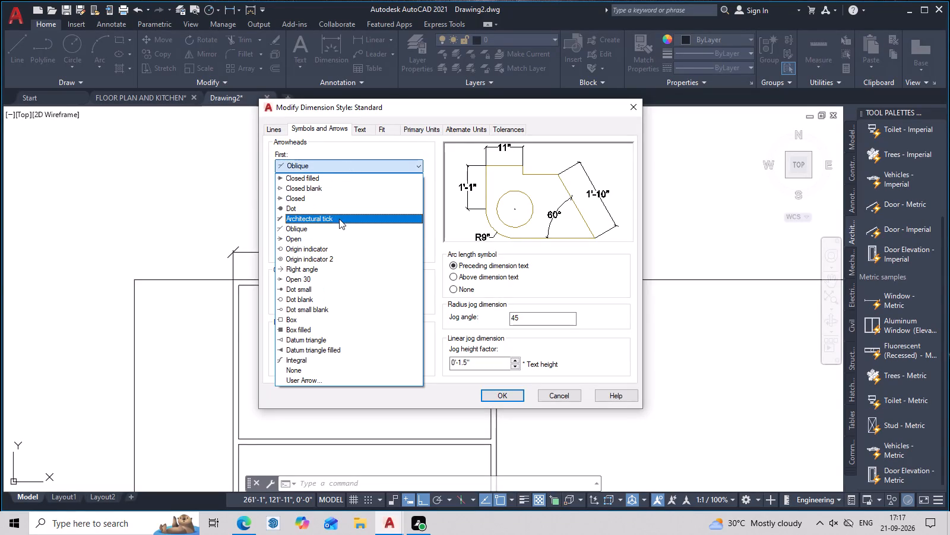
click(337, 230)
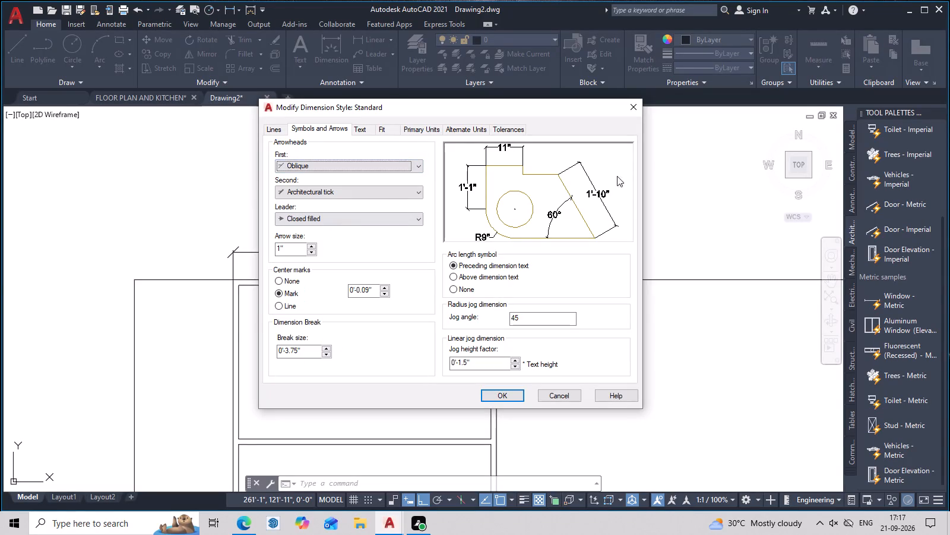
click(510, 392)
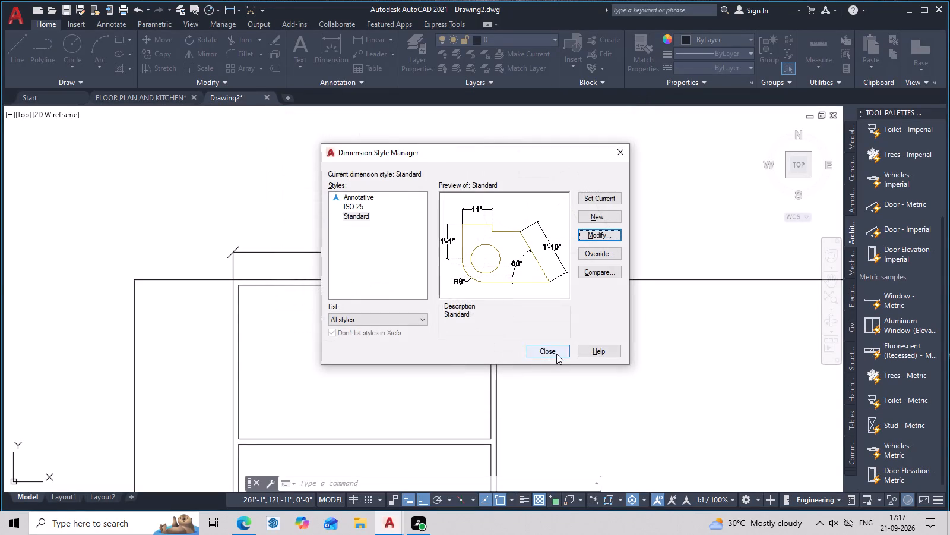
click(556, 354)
Set the first arrowhead of the Standard dimension style to Architectural tick and make the style current.
click(474, 254)
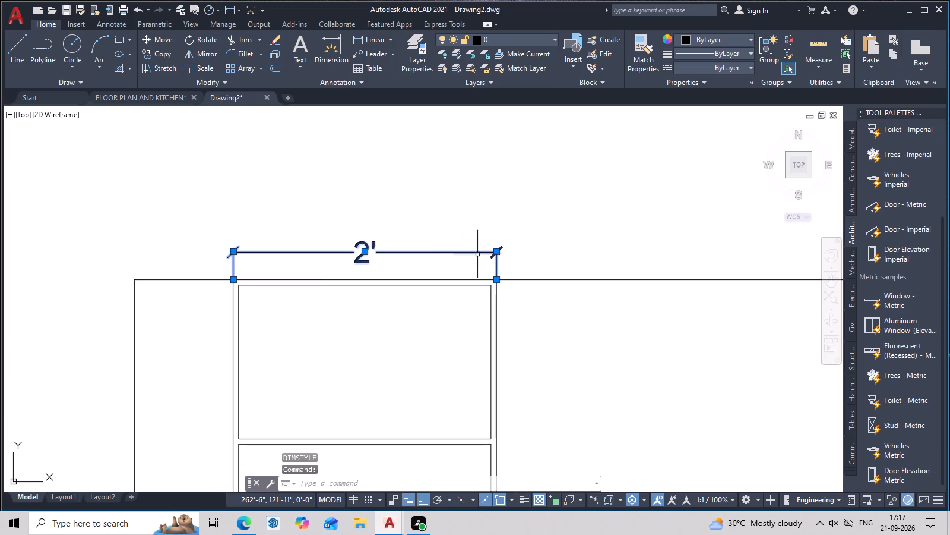
key(space)
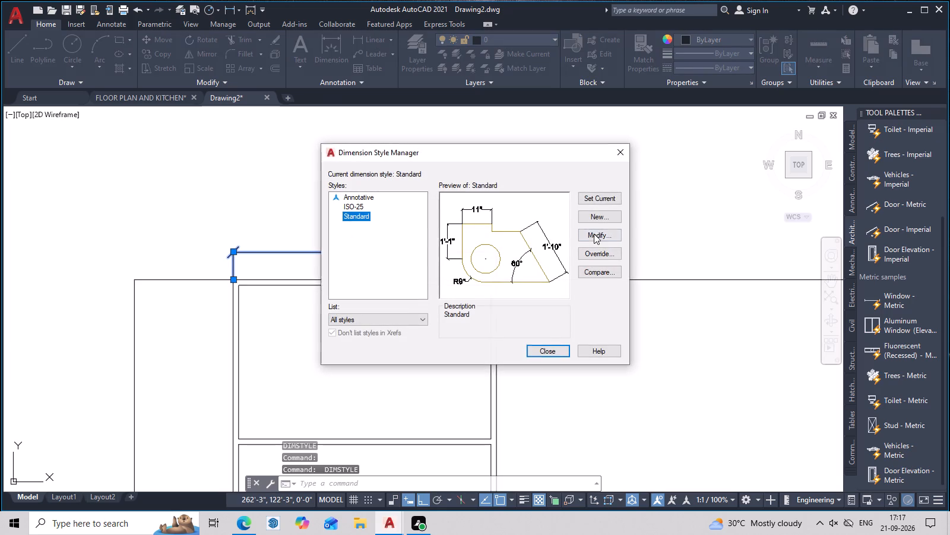
click(594, 234)
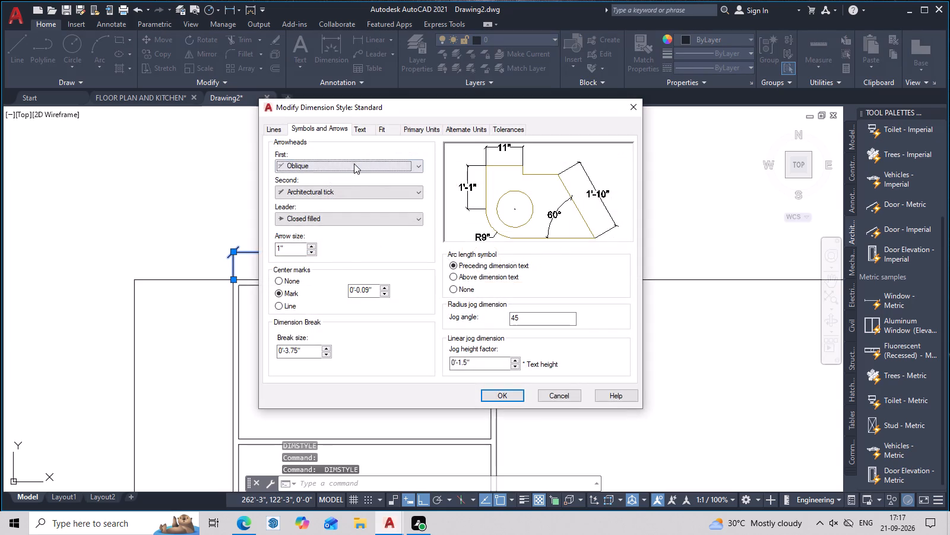
click(354, 160)
click(347, 217)
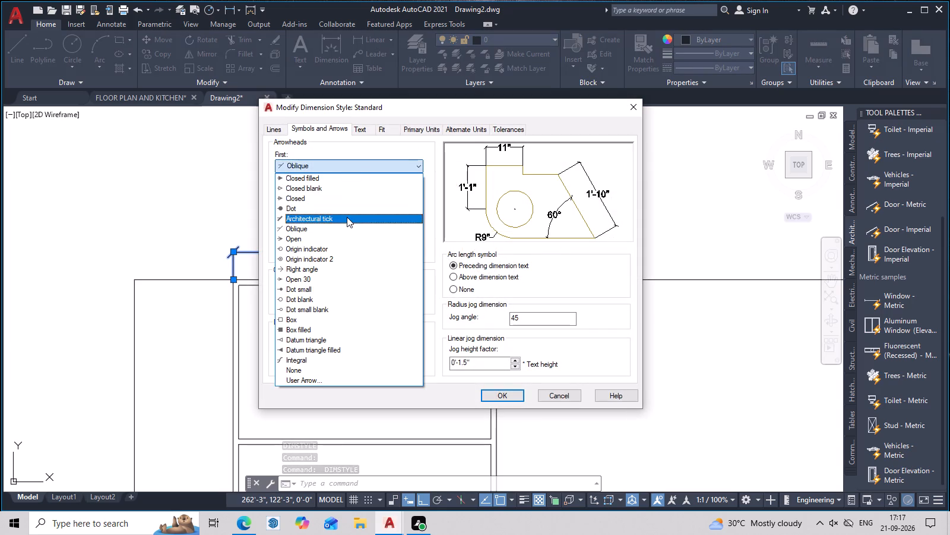
click(503, 396)
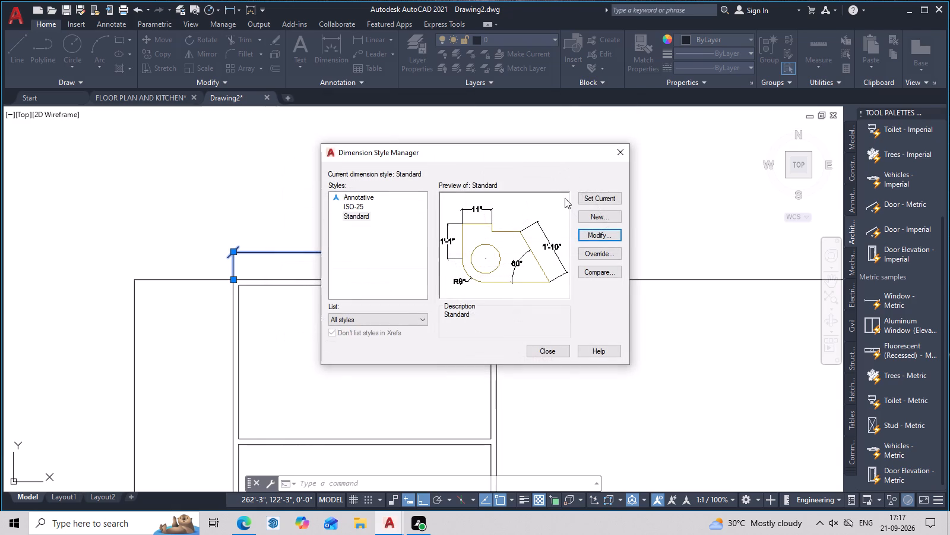
click(603, 202)
click(614, 156)
Add a vertical linear dimension outside the elevation's left edge, from its top corner down to about the upper left cabinet's bottom level.
middle_drag(552, 275, 652, 249)
scroll(654, 249, down, 2)
middle_drag(654, 249, 688, 295)
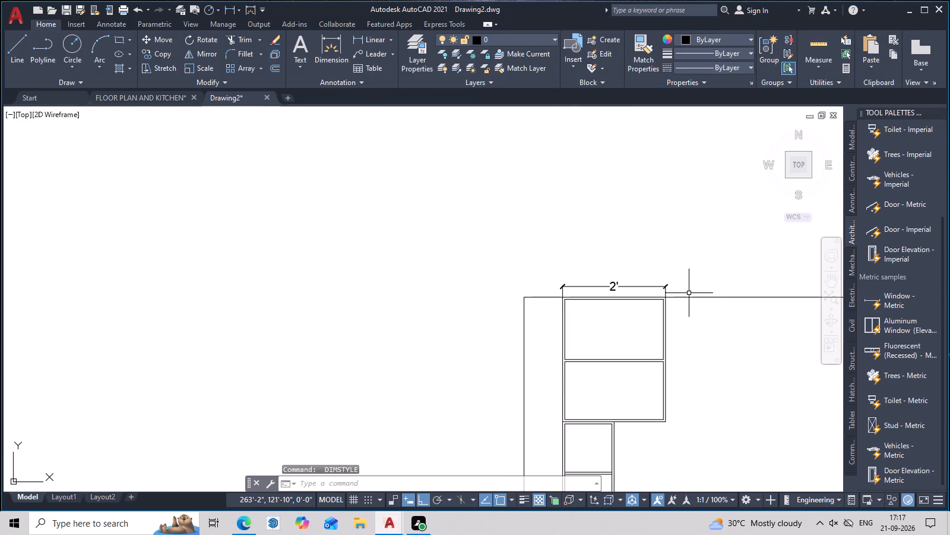
text(DLI)
key(space)
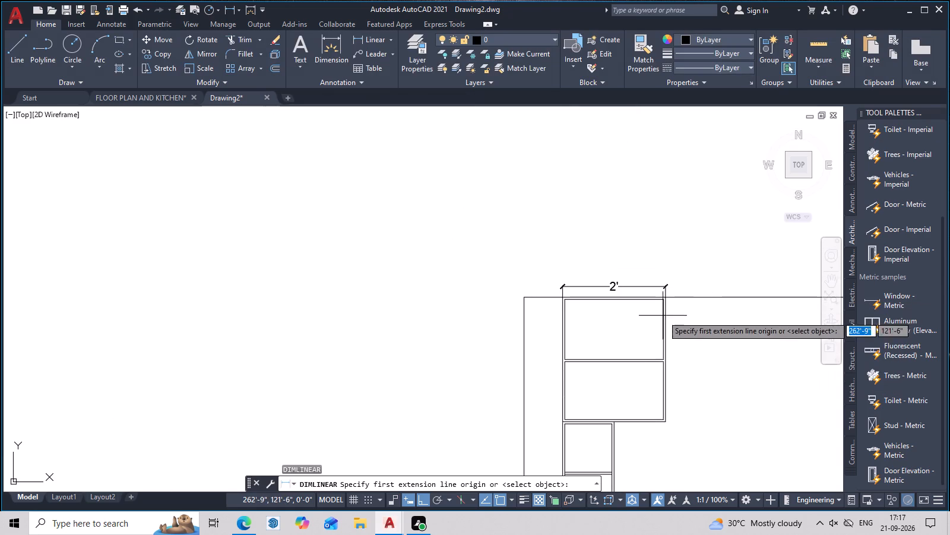
middle_drag(645, 353, 668, 353)
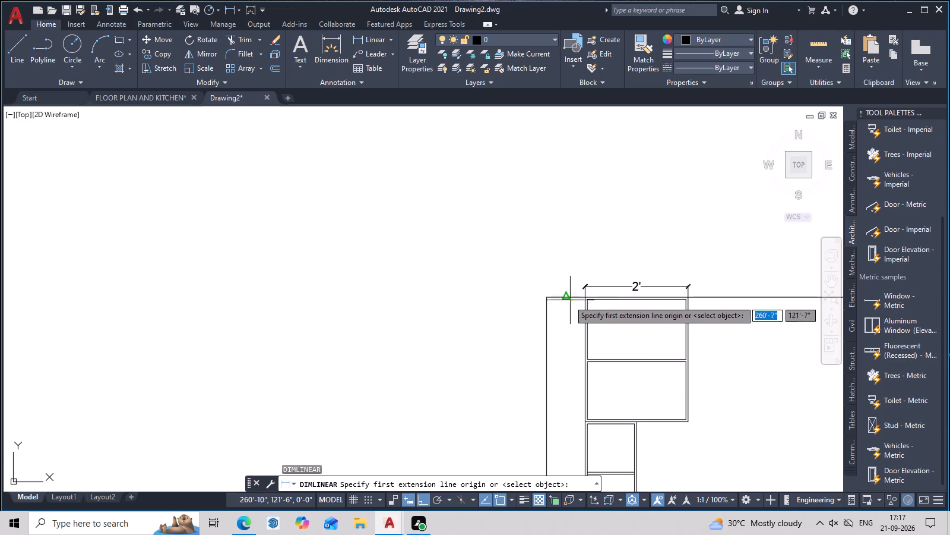
click(544, 295)
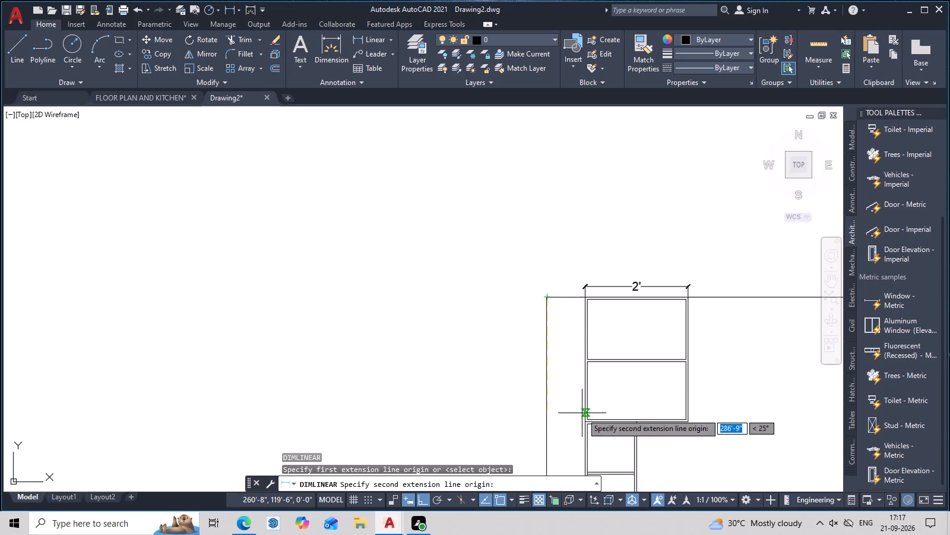
click(546, 419)
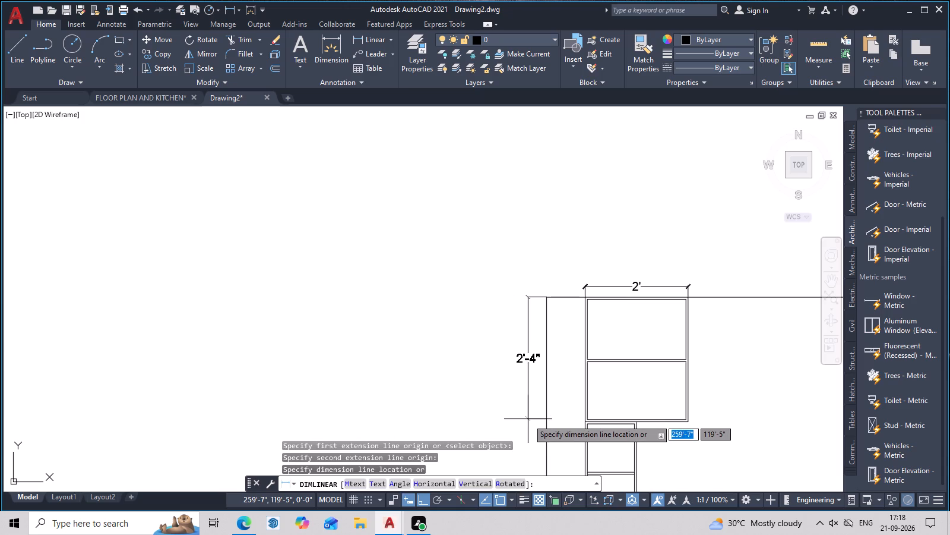
click(528, 419)
Replace the text of the new vertical dimension beside the upper left cabinet with R.
scroll(523, 358, up, 2)
double_click(527, 359)
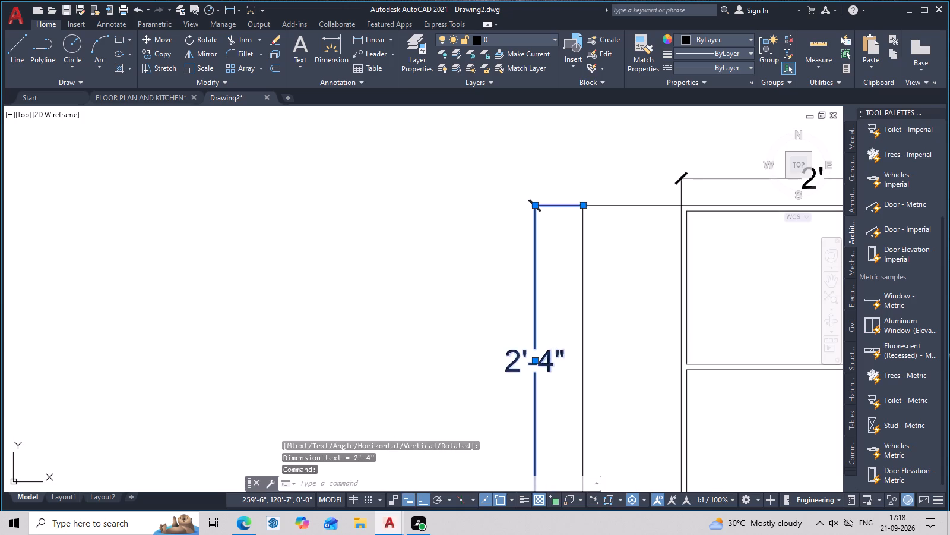
key(BackSpace)
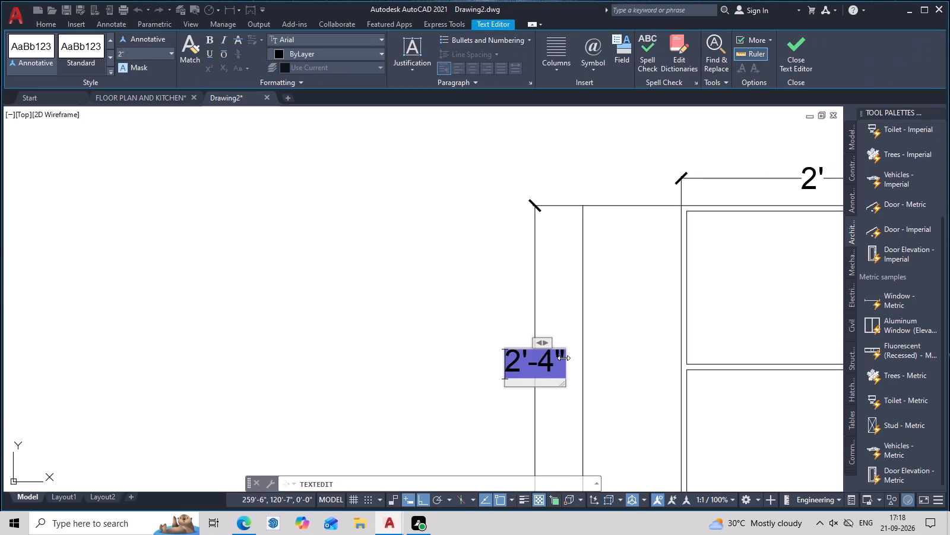
key(BackSpace)
click(546, 373)
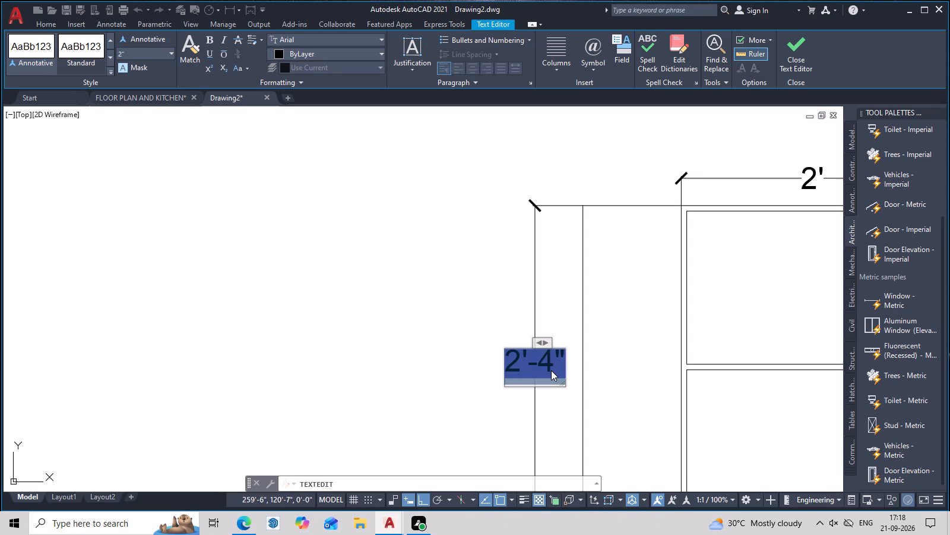
key(Delete)
key(r)
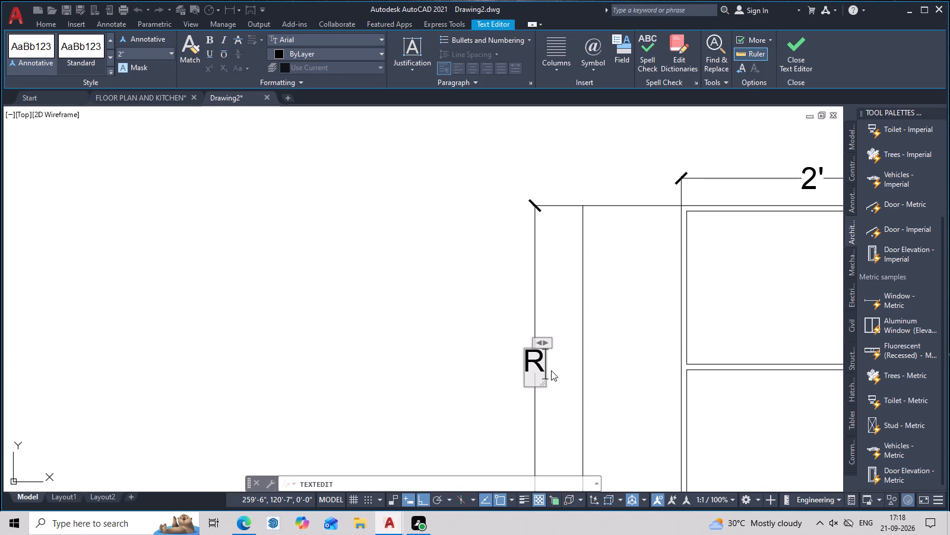
click(550, 322)
scroll(562, 350, down, 2)
middle_drag(574, 380, 568, 330)
middle_drag(564, 354, 565, 314)
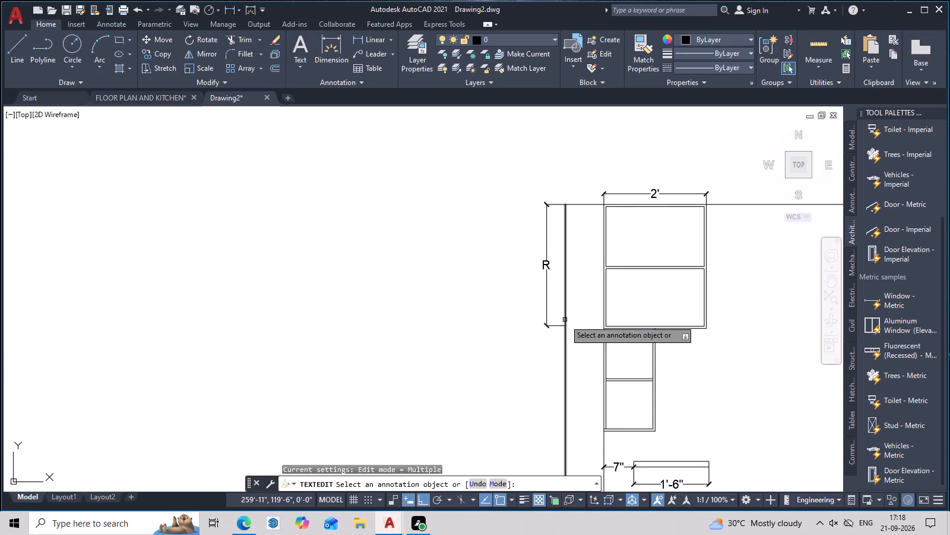
key(Escape)
Add a 2' vertical linear dimension outside the elevation's left edge for the height of the narrow upper cabinet.
middle_drag(579, 364, 577, 289)
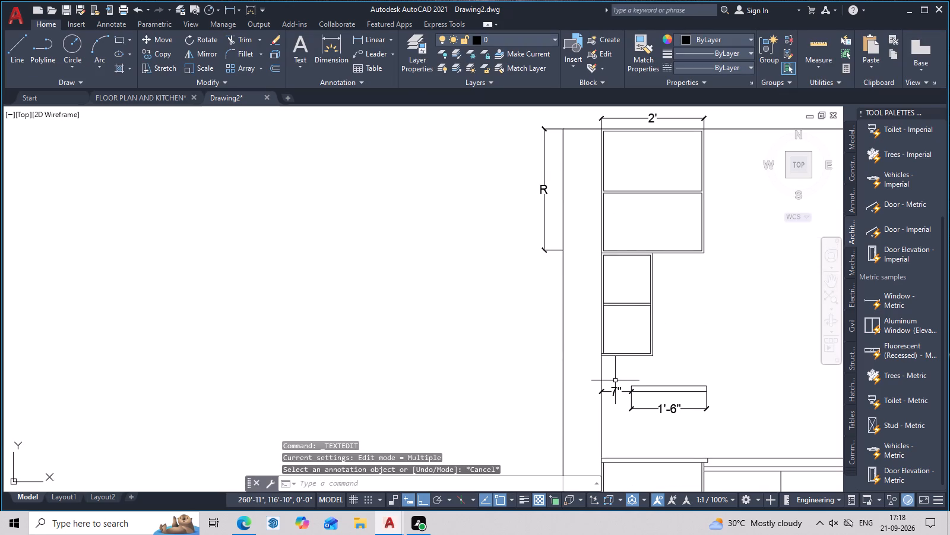
middle_drag(615, 380, 585, 417)
scroll(585, 408, up, 1)
middle_drag(585, 408, 588, 420)
key(space)
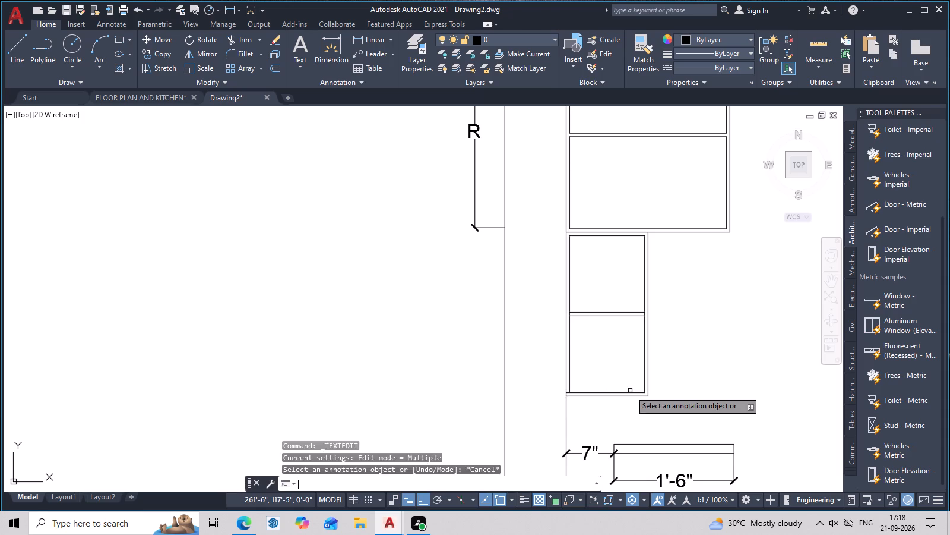
key(Escape)
text(DLI)
key(space)
scroll(577, 233, up, 2)
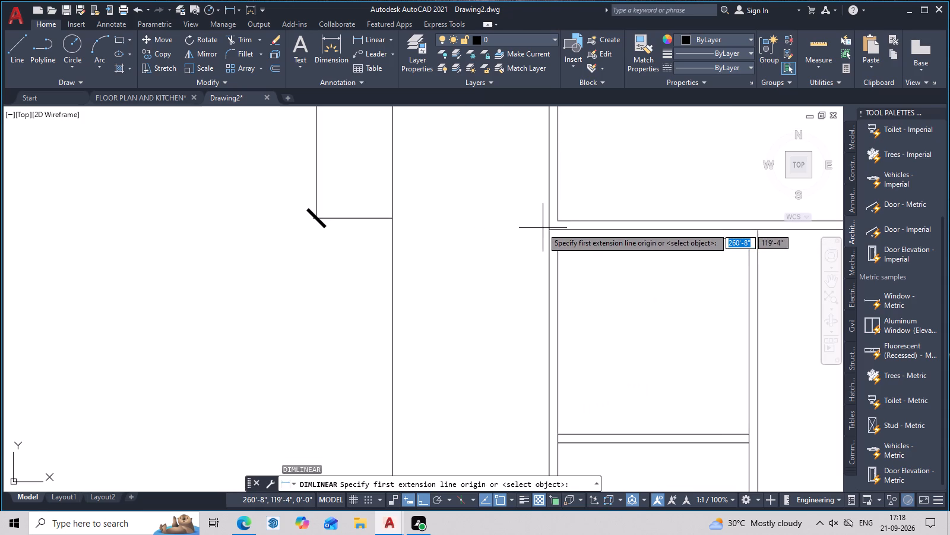
click(389, 229)
scroll(381, 323, down, 2)
middle_drag(385, 353, 403, 252)
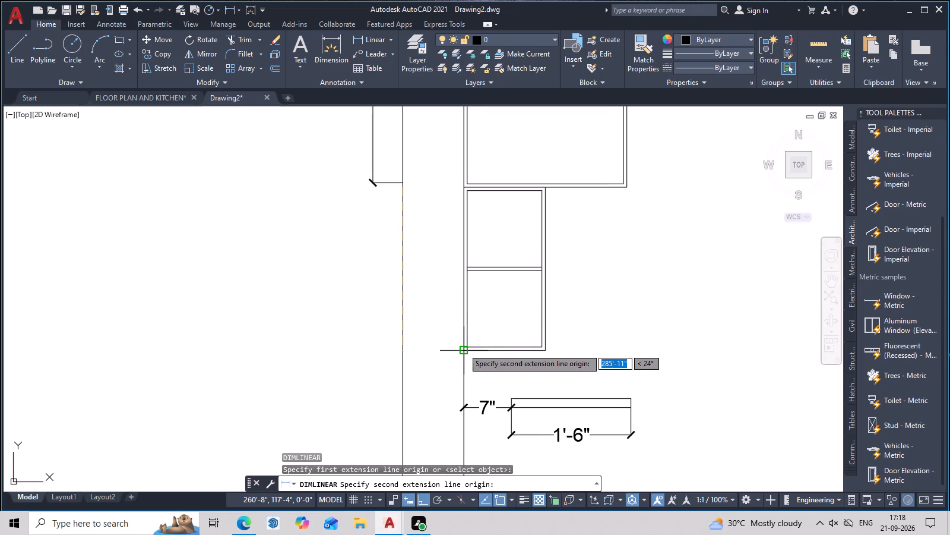
click(404, 351)
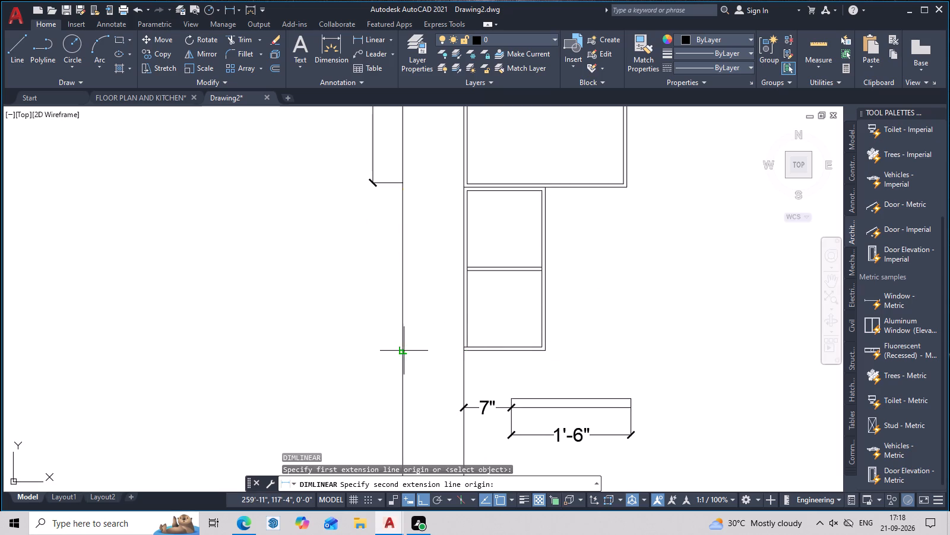
click(373, 353)
Add a 2' vertical linear dimension at the left edge, from the narrow upper cabinet's bottom level down to the countertop's top.
middle_drag(400, 362, 412, 346)
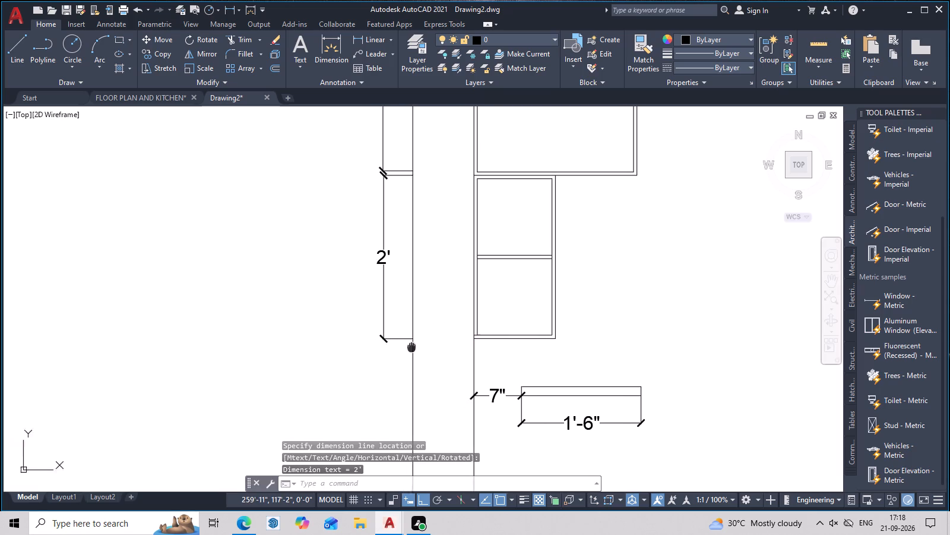
middle_drag(412, 346, 423, 328)
scroll(424, 328, down, 2)
middle_drag(427, 355, 440, 306)
scroll(442, 317, up, 1)
middle_drag(452, 324, 486, 364)
scroll(489, 349, up, 1)
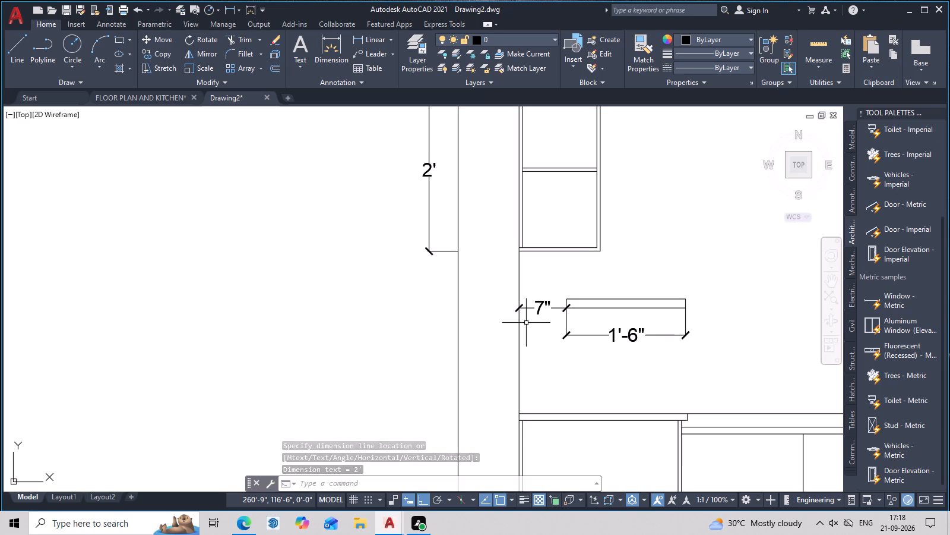
middle_drag(526, 323, 530, 289)
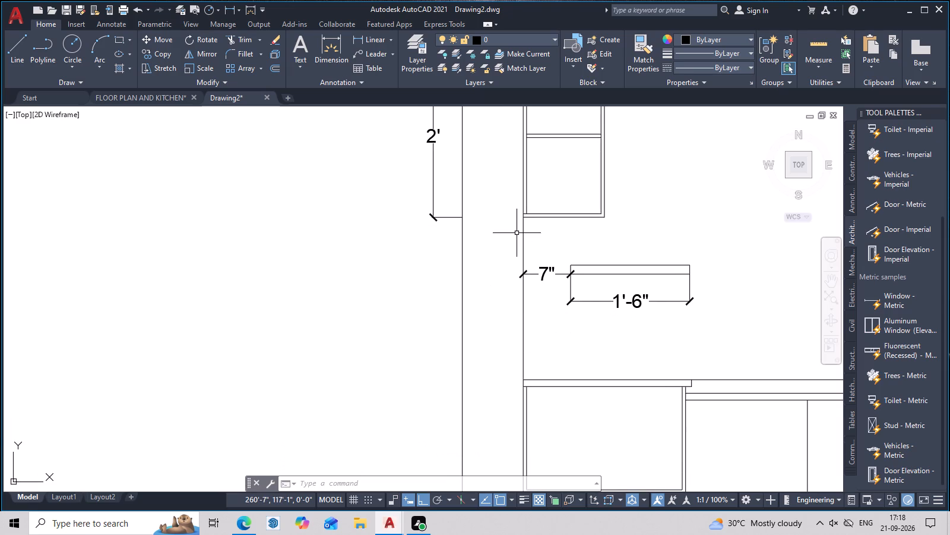
key(space)
scroll(534, 224, up, 2)
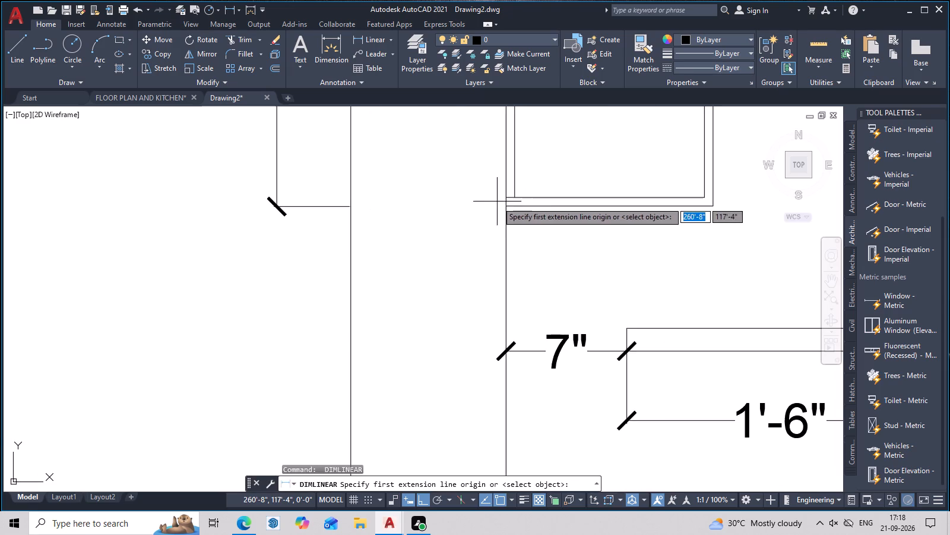
click(349, 209)
scroll(341, 275, down, 2)
middle_drag(353, 299, 374, 182)
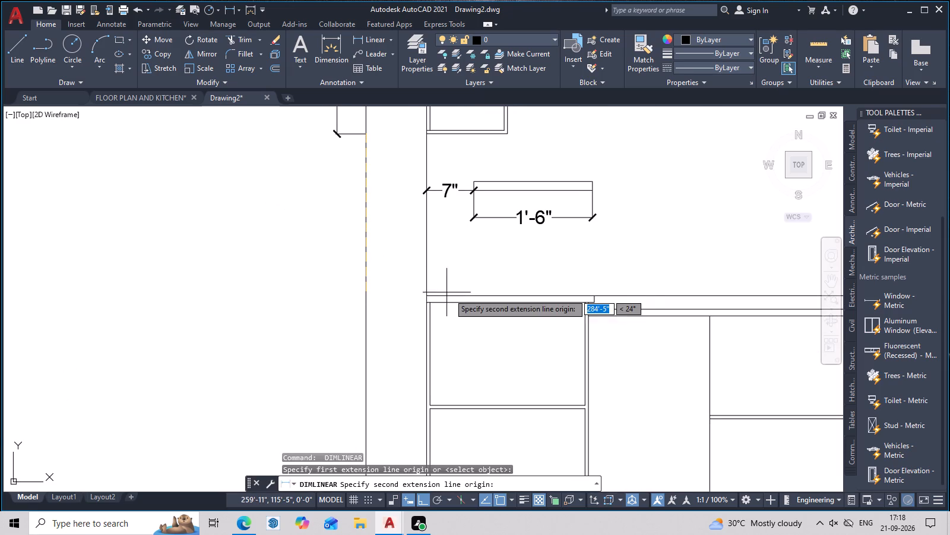
click(364, 295)
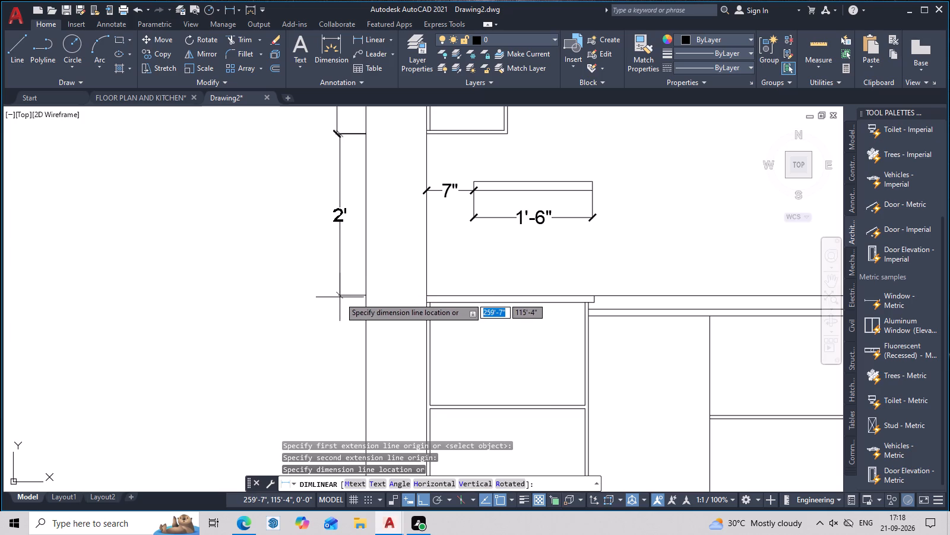
click(336, 298)
Delete the lowest horizontal line of the elevation, below the base cabinets.
scroll(346, 301, down, 2)
middle_drag(375, 332, 406, 255)
middle_drag(417, 299, 438, 269)
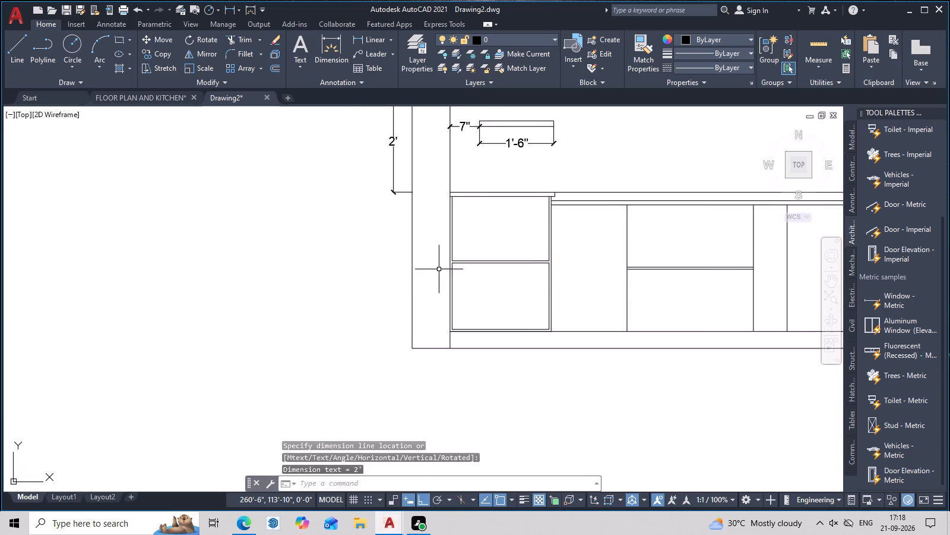
middle_drag(442, 302, 459, 345)
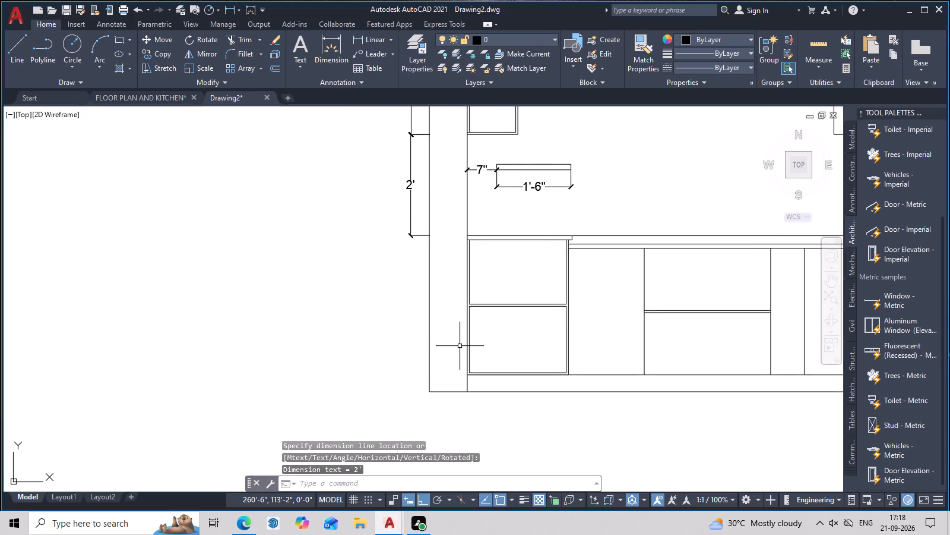
key(Escape)
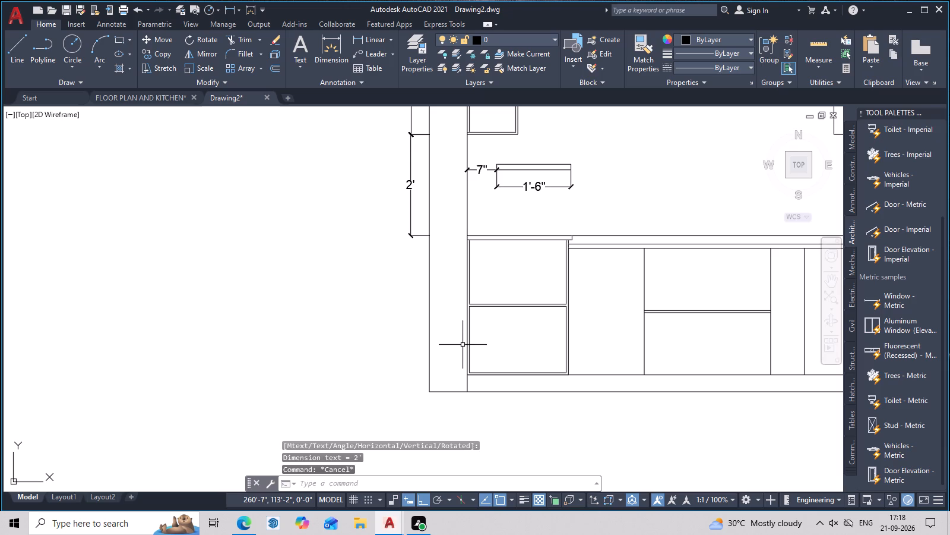
middle_drag(481, 325, 489, 310)
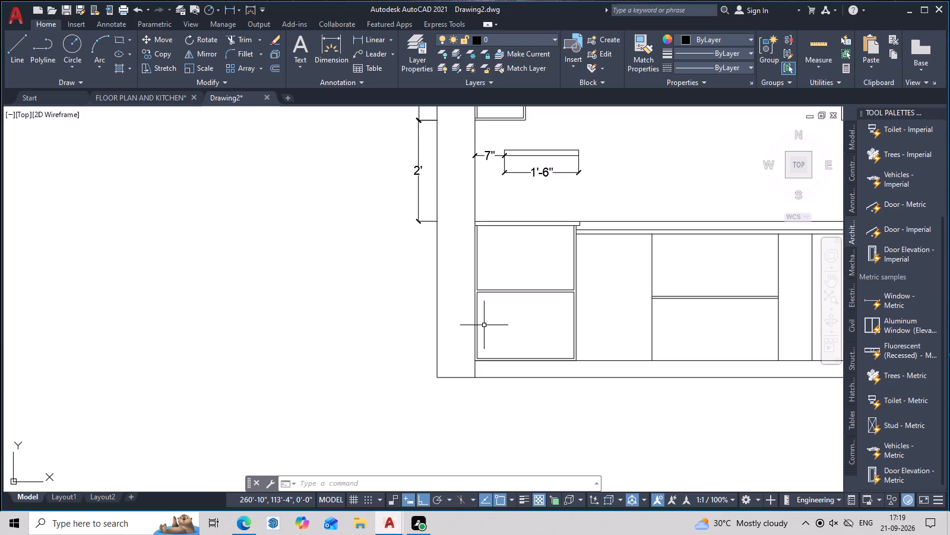
key(Escape)
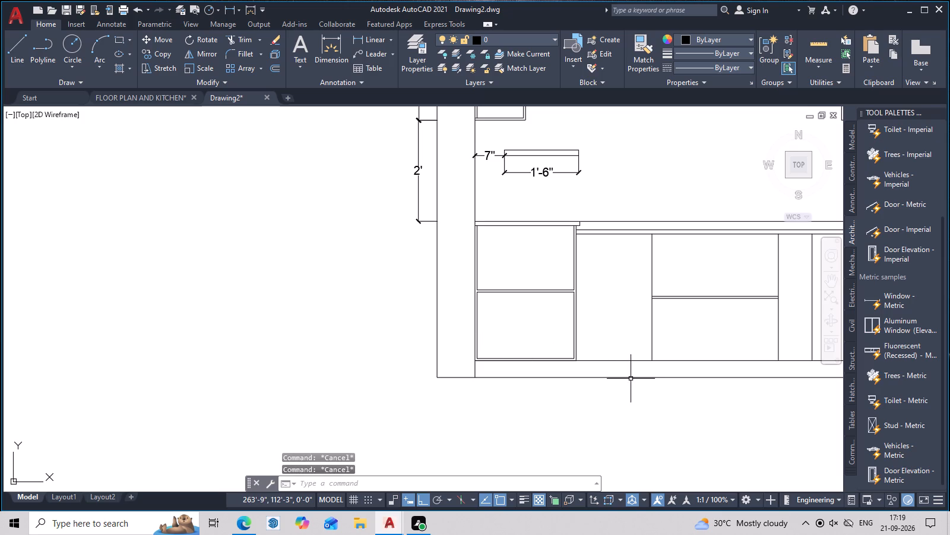
click(631, 377)
key(Delete)
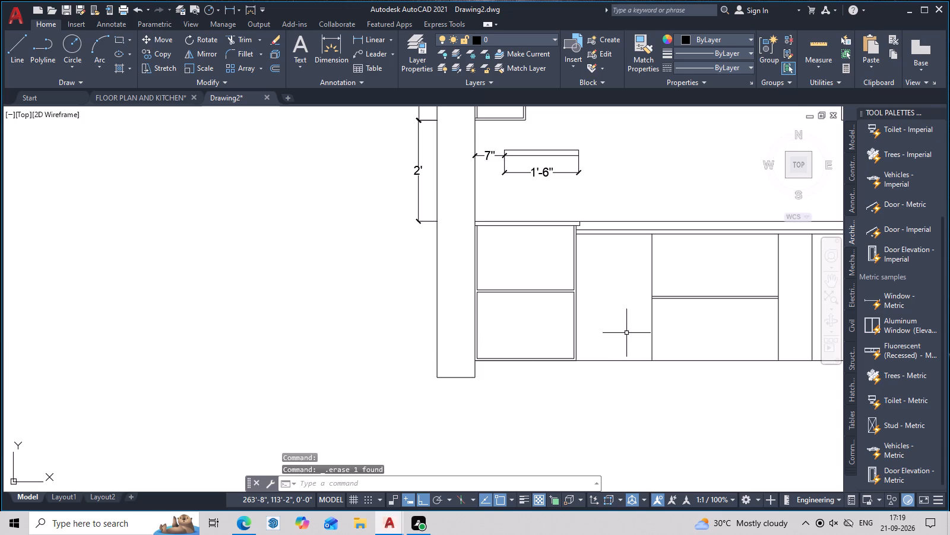
Extend the base cabinets' bottom line through both side walls to their outer edges.
middle_drag(627, 345, 499, 291)
scroll(500, 298, down, 2)
middle_drag(553, 327, 542, 348)
scroll(631, 321, up, 2)
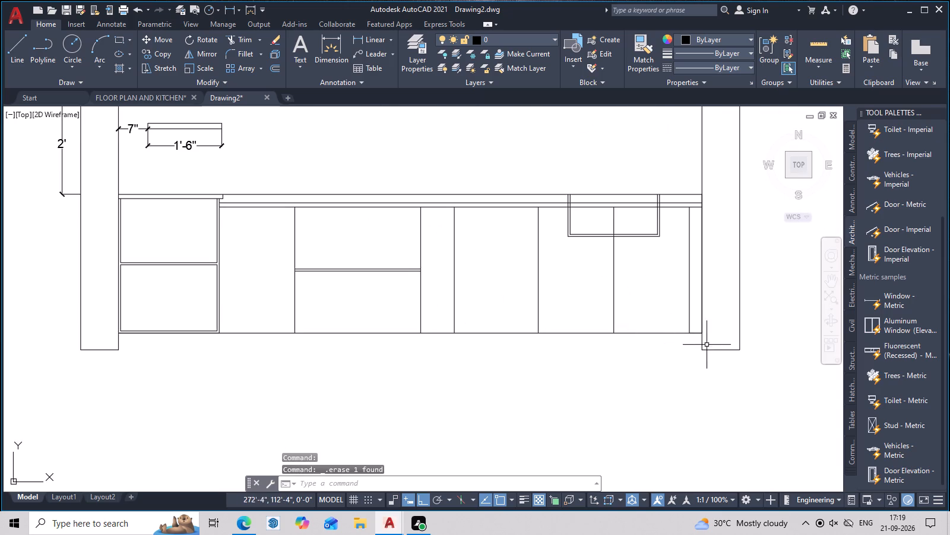
text(EX)
key(space)
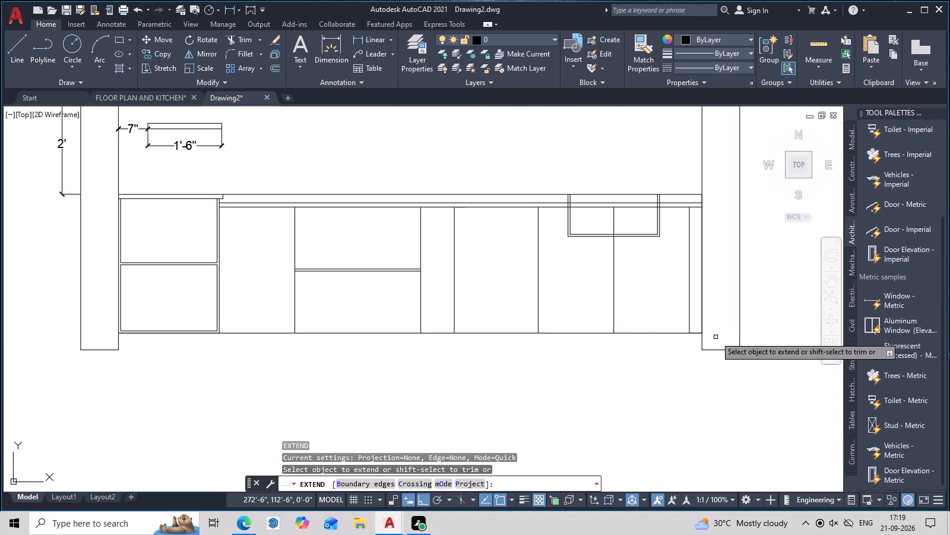
click(681, 335)
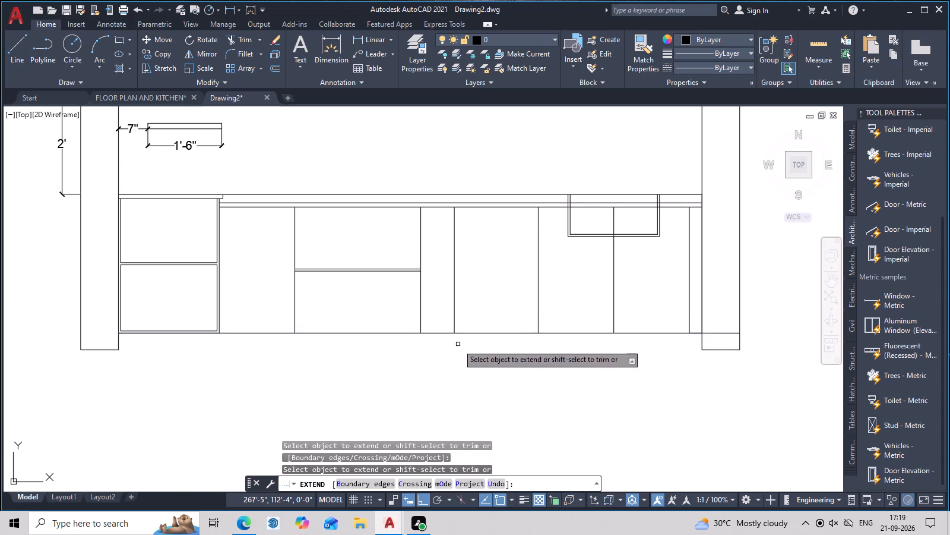
middle_drag(464, 350, 869, 365)
scroll(539, 353, up, 3)
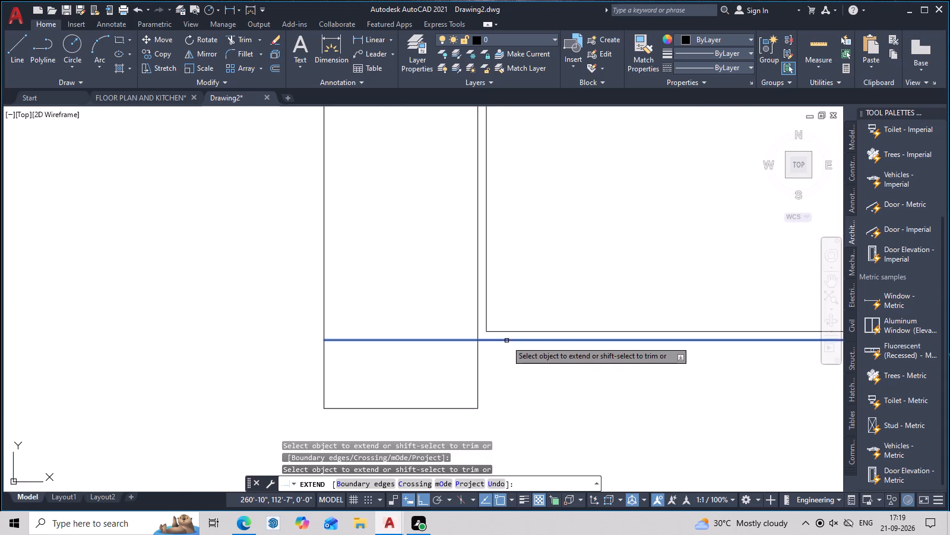
click(506, 341)
key(Escape)
Trim away the ends of the left and right walls that project below the extended bottom line.
text(TR)
key(space)
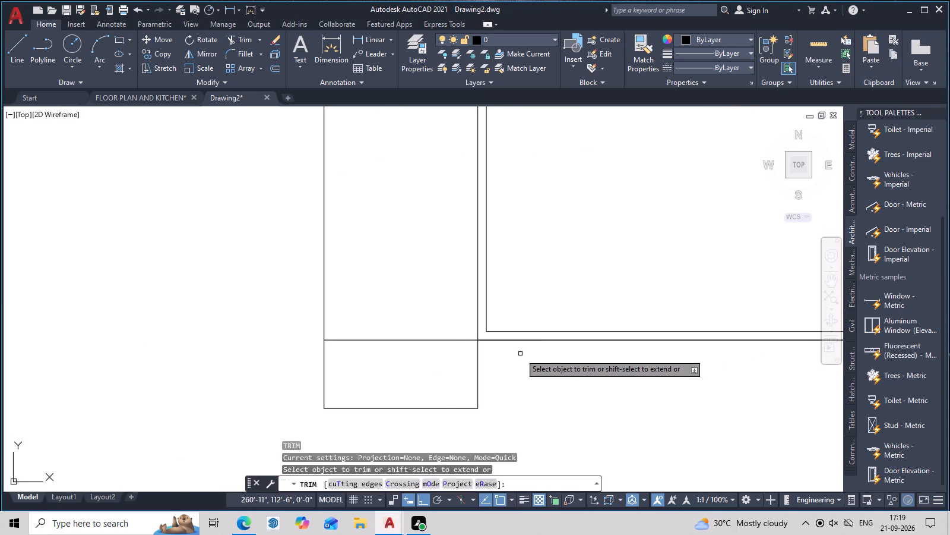
drag(520, 354, 269, 378)
scroll(426, 390, down, 3)
click(426, 396)
click(433, 392)
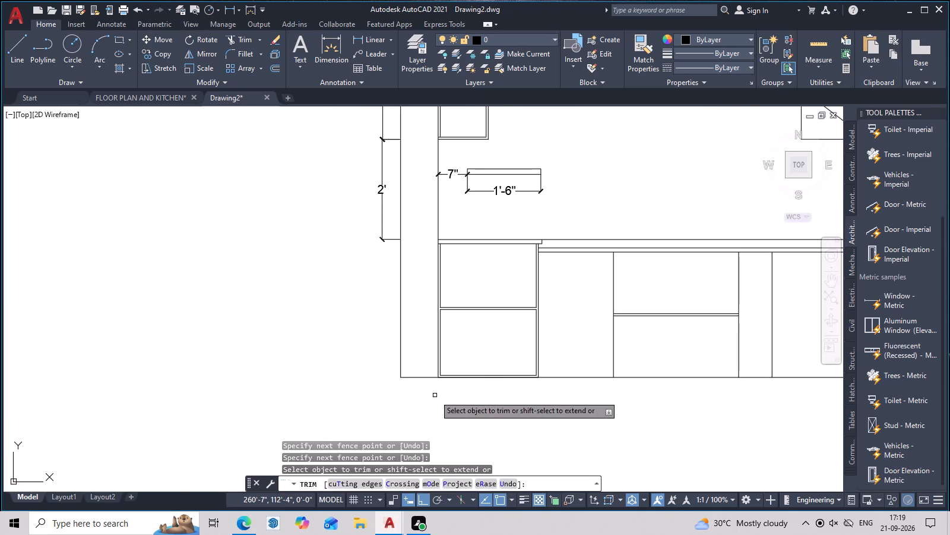
scroll(509, 406, down, 3)
middle_drag(558, 399, 383, 403)
scroll(468, 405, up, 5)
drag(537, 383, 388, 402)
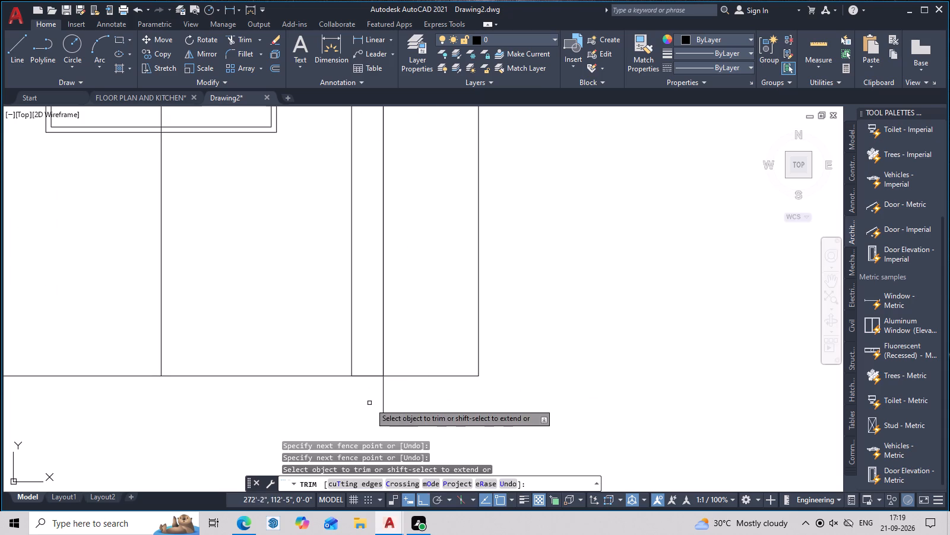
drag(391, 398, 429, 401)
drag(352, 401, 347, 401)
drag(426, 407, 366, 424)
drag(424, 411, 419, 424)
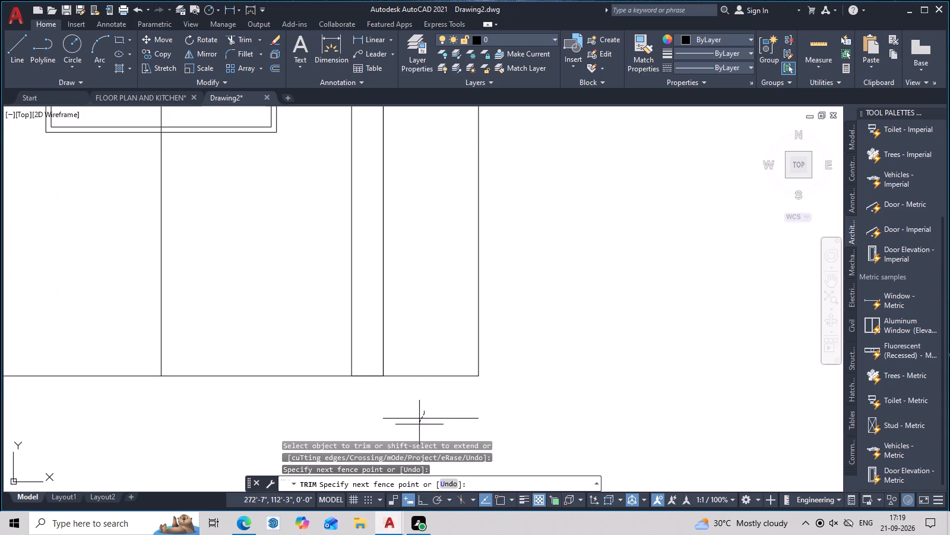
drag(419, 424, 419, 425)
scroll(458, 417, down, 2)
middle_drag(525, 423, 695, 416)
key(Escape)
Offset the elevation's bottom line upward by 4" to form the toe-kick line.
text(O 4)
key(space)
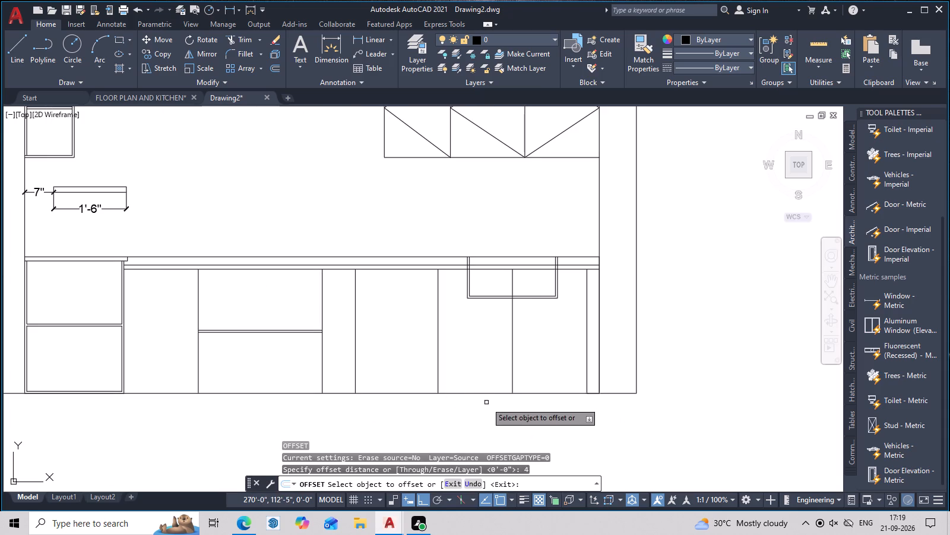
click(487, 394)
click(494, 377)
middle_drag(484, 382, 613, 392)
key(Escape)
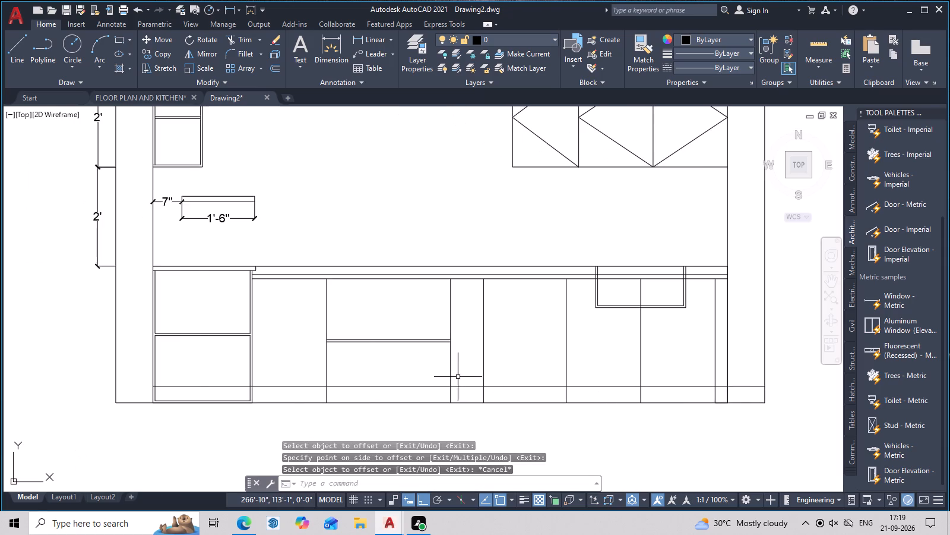
Trim the leftmost base cabinet's inner frame lines, including its inner bottom line, below the toe-kick line.
middle_drag(458, 377, 606, 379)
scroll(482, 380, up, 1)
middle_drag(467, 382, 600, 361)
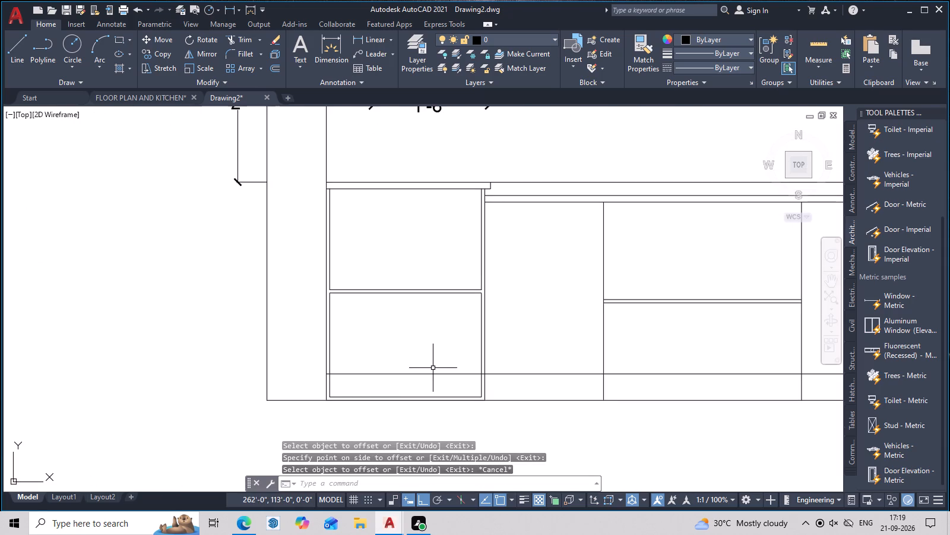
key(r)
key(Escape)
text(TR)
key(space)
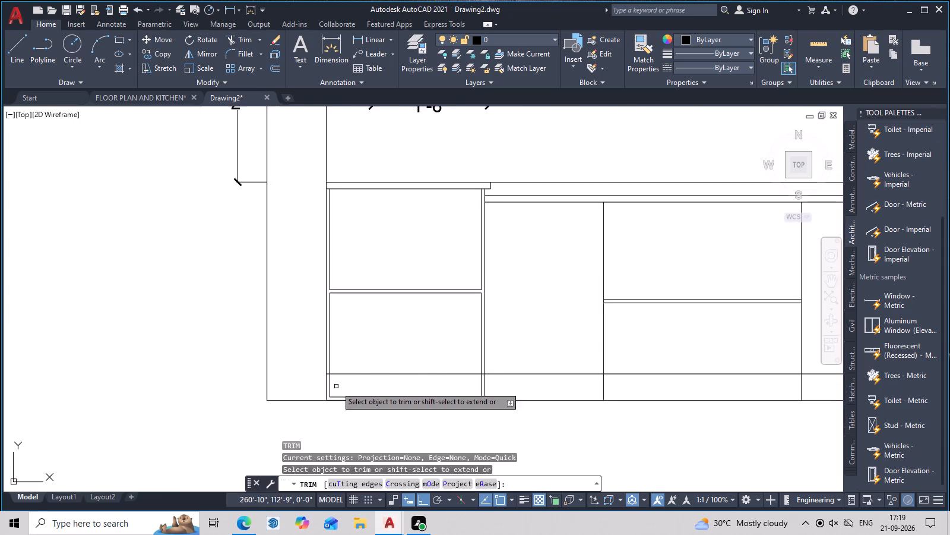
scroll(335, 386, up, 2)
click(320, 391)
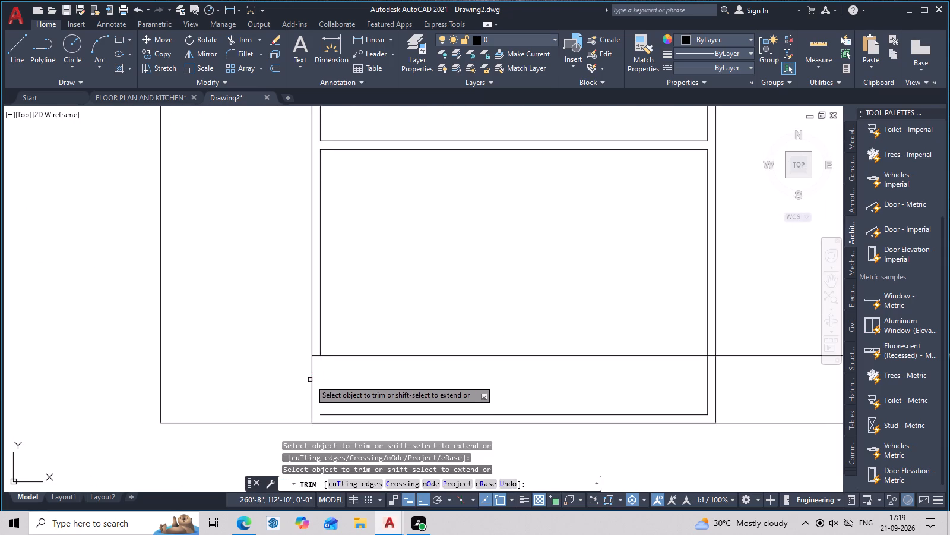
click(708, 378)
click(701, 414)
middle_drag(672, 402, 670, 401)
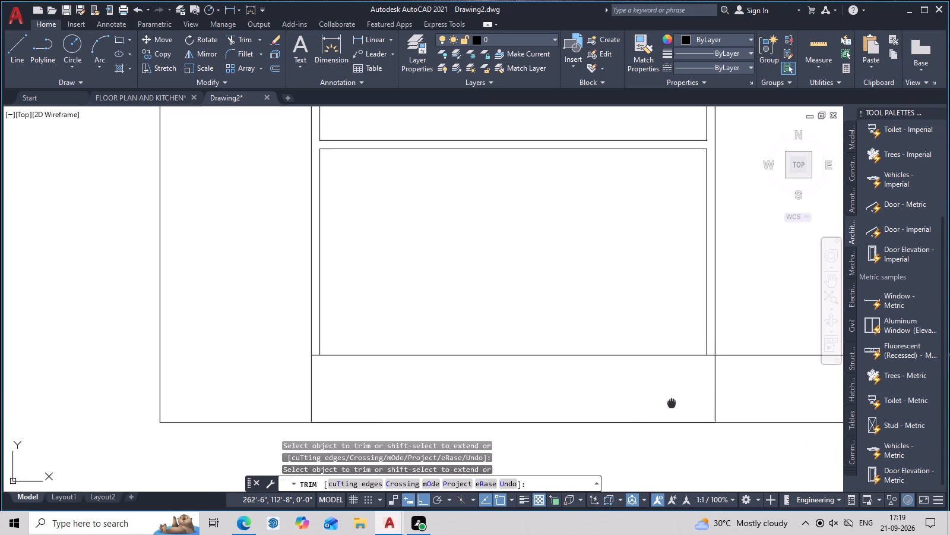
middle_drag(670, 401, 665, 386)
Trim the dividers on both sides of the two-drawer base cabinet and the next two dividers beyond it below the toe-kick line.
scroll(657, 382, down, 3)
middle_drag(661, 394, 474, 391)
middle_drag(720, 415, 710, 427)
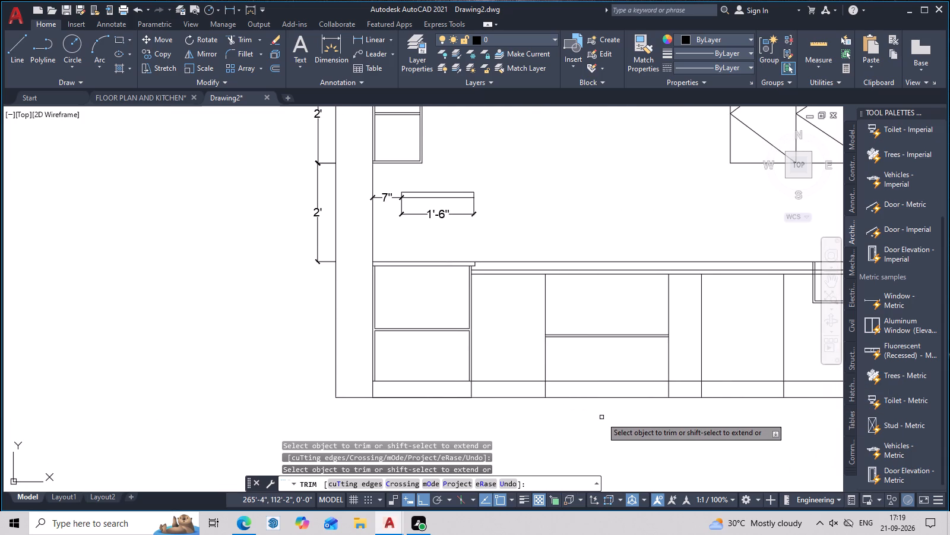
scroll(602, 407, up, 2)
drag(417, 372, 420, 372)
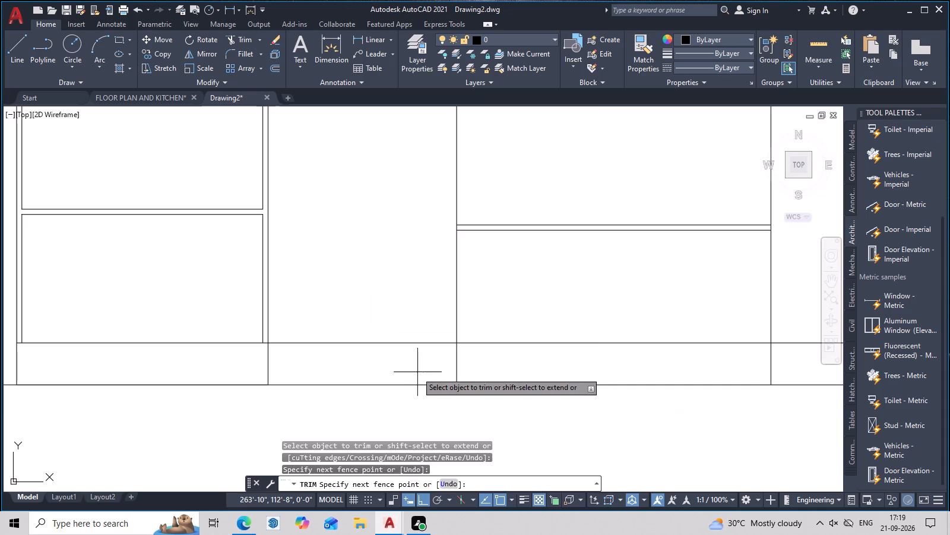
drag(420, 372, 544, 360)
scroll(565, 366, down, 3)
middle_drag(581, 370, 485, 371)
scroll(513, 367, up, 2)
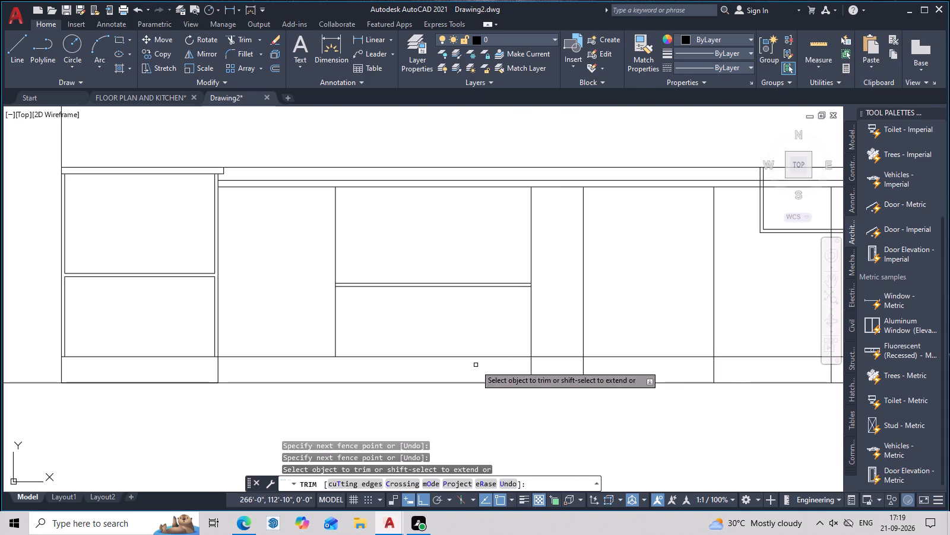
drag(517, 373, 625, 372)
scroll(648, 371, down, 2)
middle_drag(639, 375, 597, 377)
scroll(617, 374, up, 2)
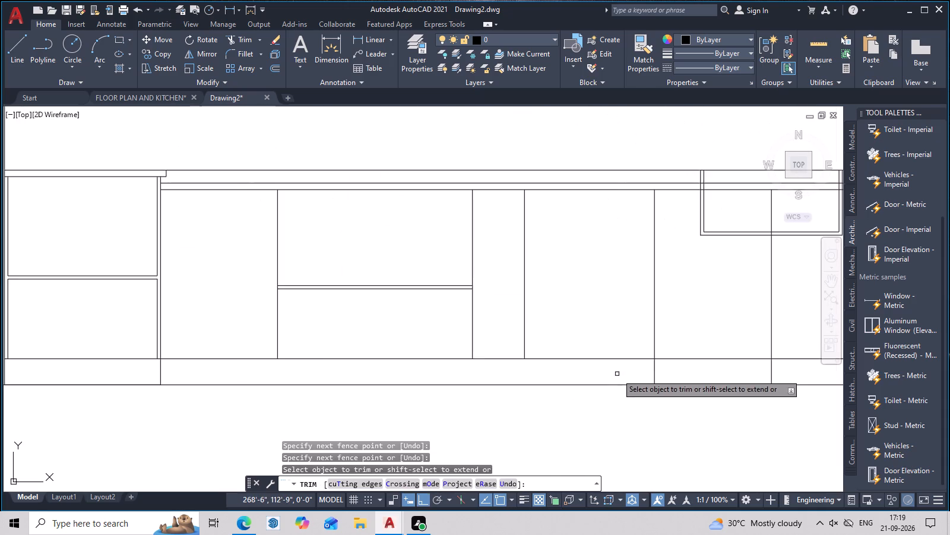
drag(618, 374, 685, 379)
Trim the divider under the sink, the last divider and the right wall's inner line below the toe-kick line.
scroll(737, 378, down, 3)
middle_drag(695, 385, 597, 388)
scroll(611, 385, up, 3)
middle_drag(694, 381, 630, 384)
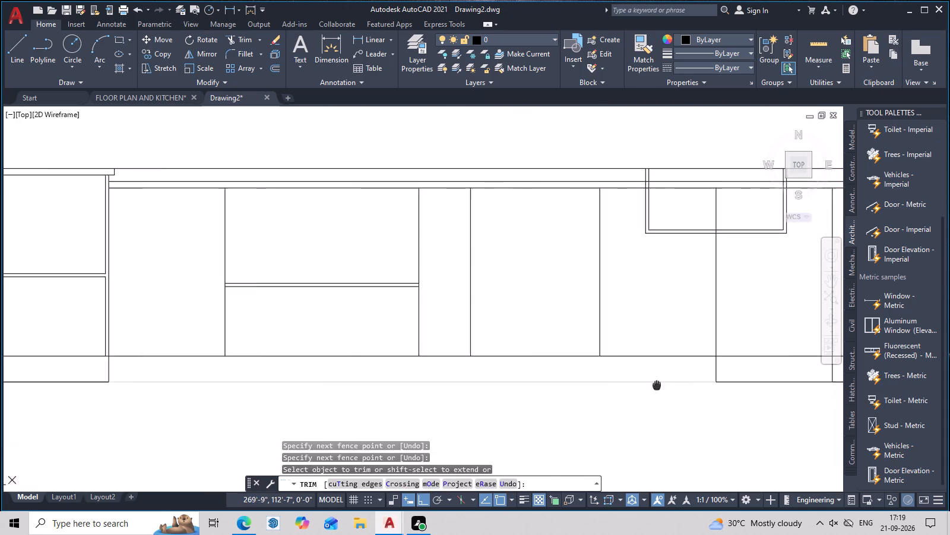
middle_drag(630, 384, 536, 386)
scroll(573, 370, up, 2)
drag(573, 370, 702, 372)
scroll(730, 371, down, 2)
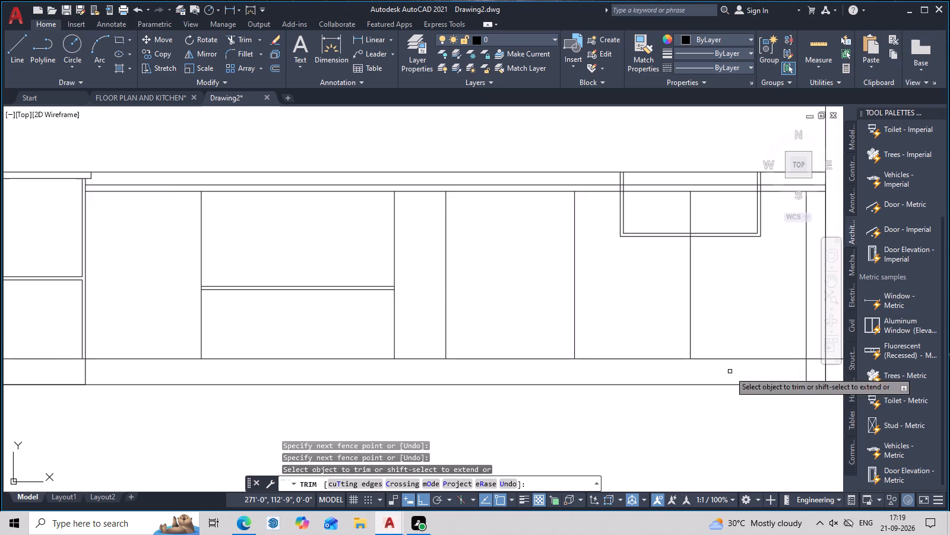
middle_drag(720, 374, 581, 380)
scroll(685, 373, up, 1)
drag(669, 374, 626, 375)
scroll(636, 374, down, 2)
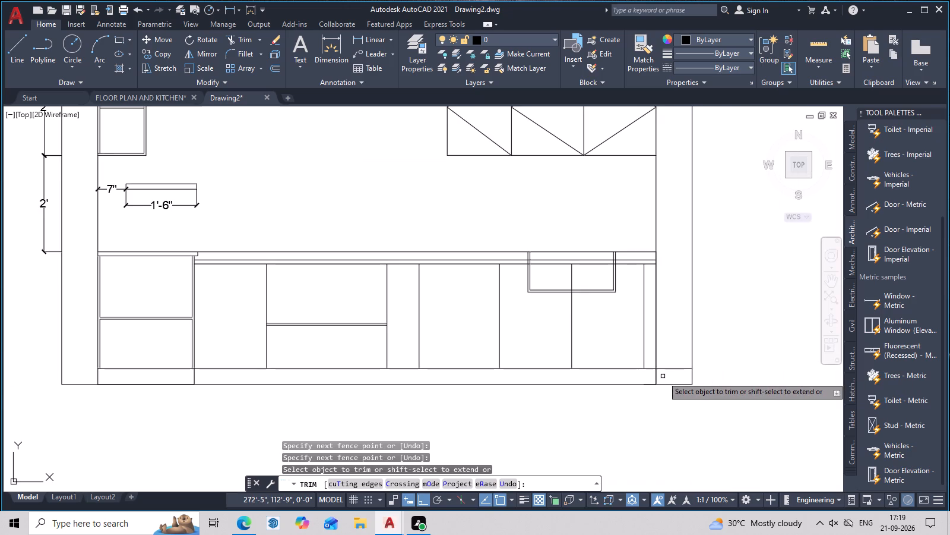
scroll(663, 376, up, 2)
click(643, 376)
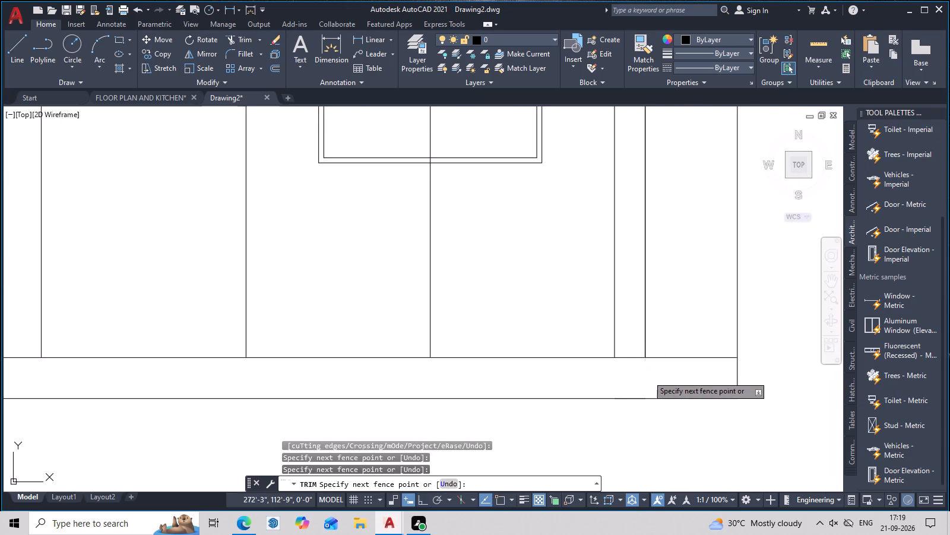
click(648, 376)
scroll(667, 372, down, 3)
middle_drag(667, 372, 717, 372)
middle_drag(378, 373, 541, 379)
scroll(541, 379, up, 2)
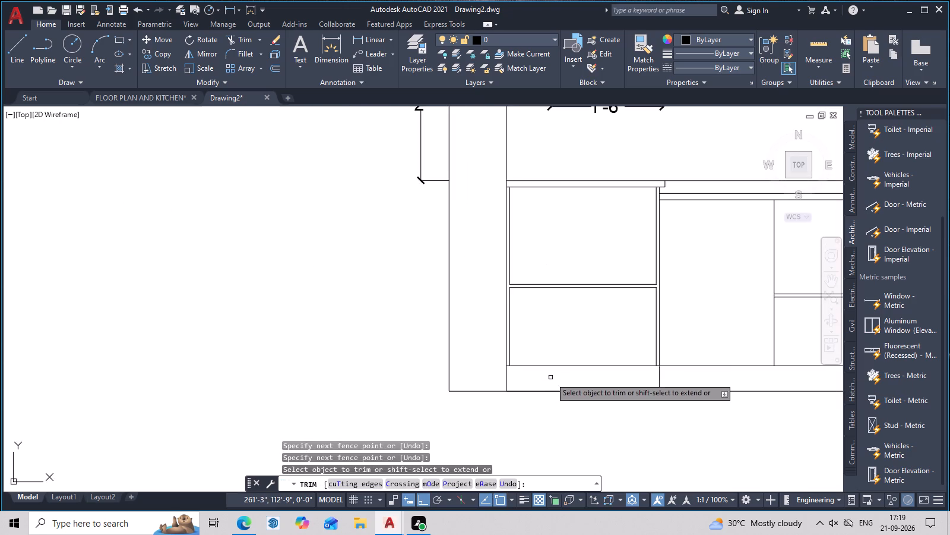
key(Escape)
key(Escape)
key(Escape)
Offset the toe-kick line upward by 0.5" to form the leftmost base cabinet's inner bottom line.
text(O)
key(space)
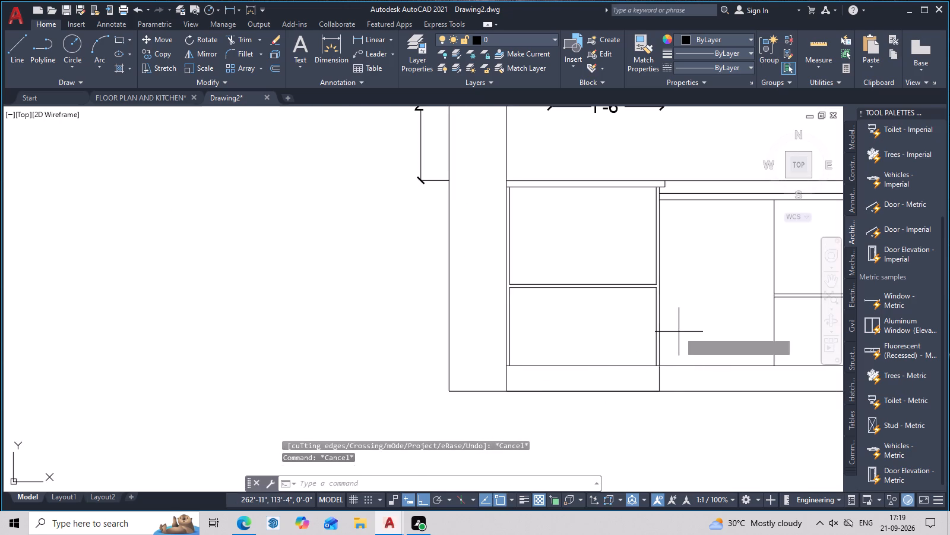
text(.5)
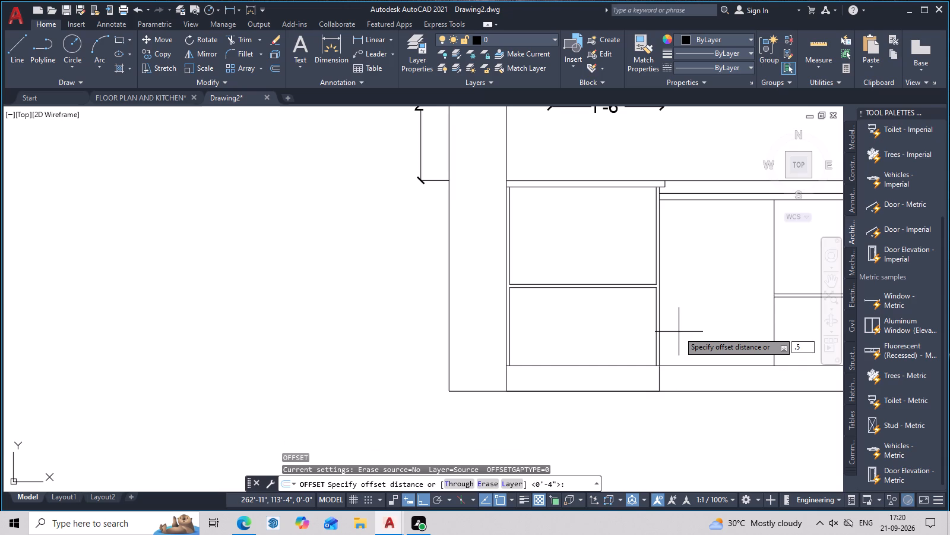
key(space)
scroll(562, 379, up, 1)
click(585, 358)
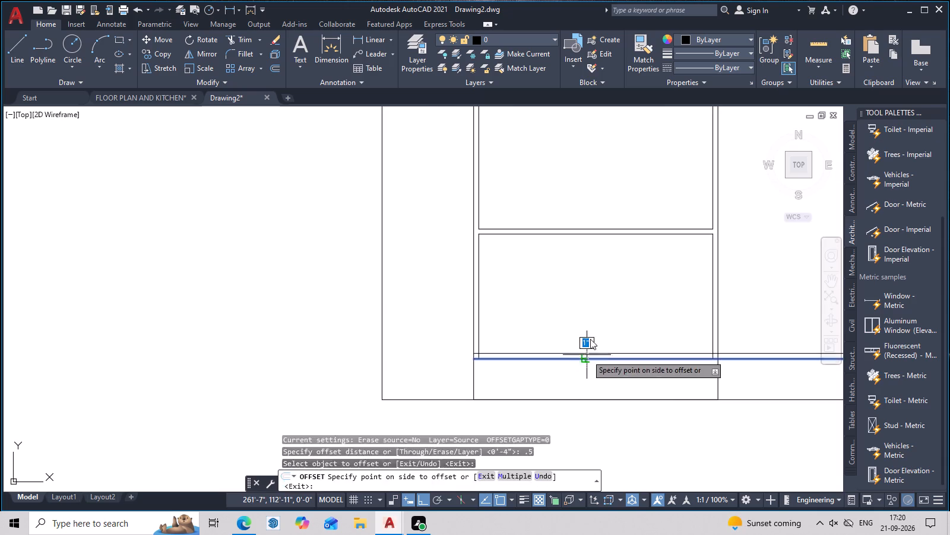
click(592, 337)
key(Escape)
Trim the new offset line and inner frame lines past their corners, closing the leftmost base cabinet's inner frame at the bottom.
text(TR)
key(space)
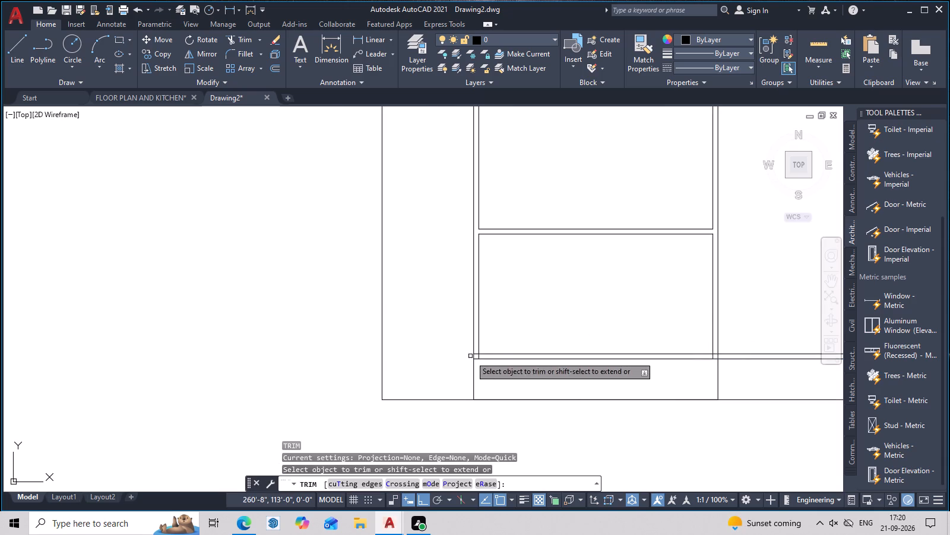
scroll(457, 361, up, 3)
scroll(521, 361, up, 2)
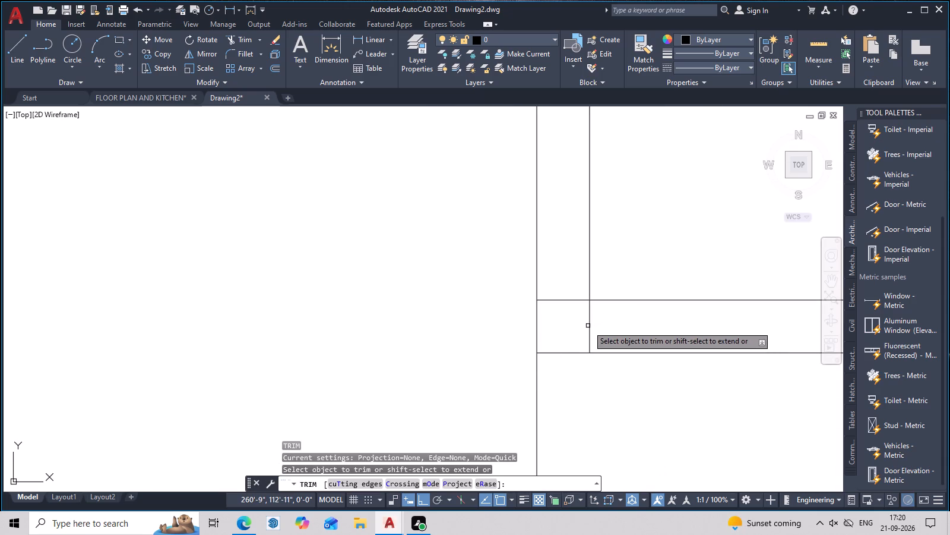
click(593, 323)
drag(581, 326, 566, 329)
drag(566, 289, 564, 296)
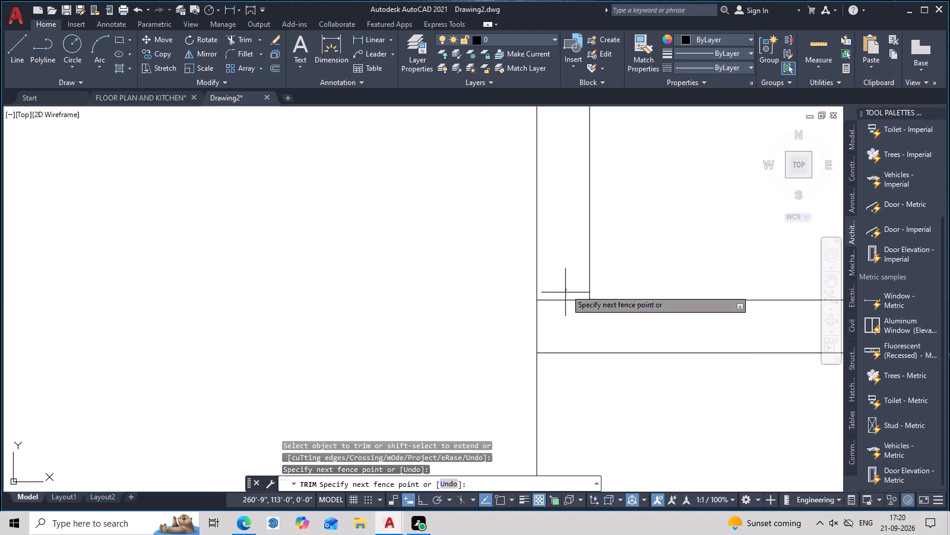
drag(564, 296, 554, 337)
scroll(559, 337, down, 3)
middle_drag(578, 335, 403, 341)
middle_drag(612, 351, 404, 372)
middle_drag(548, 385, 433, 407)
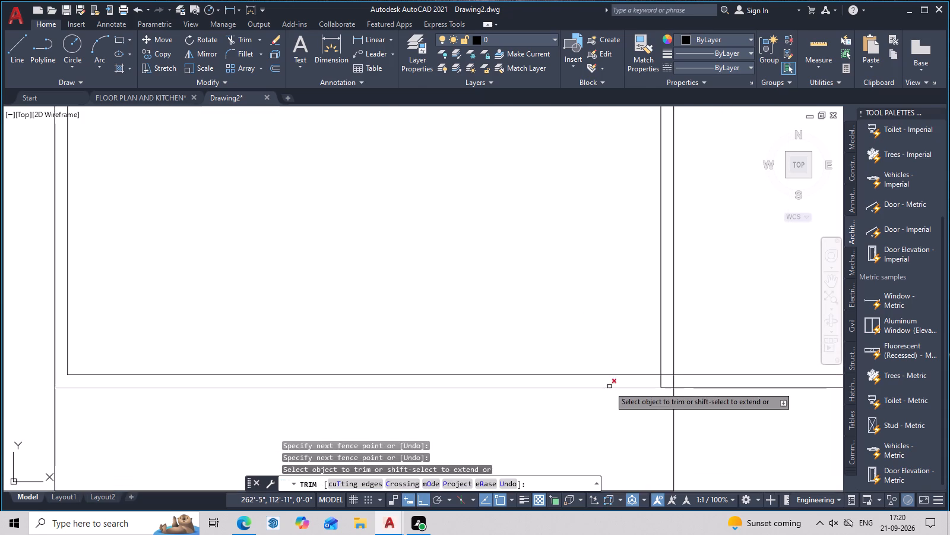
scroll(654, 386, up, 3)
click(772, 345)
scroll(683, 358, up, 2)
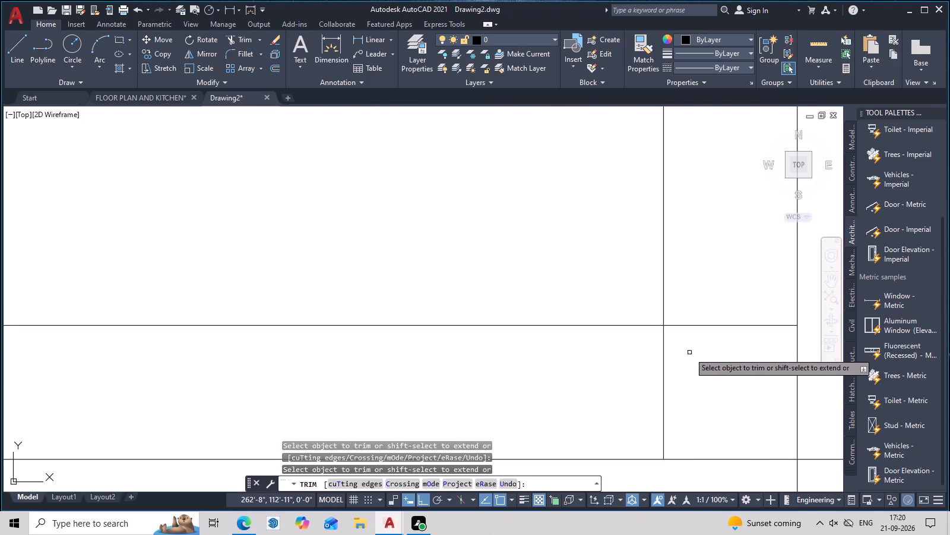
drag(693, 302, 688, 376)
drag(687, 379, 582, 389)
scroll(625, 385, down, 5)
key(Escape)
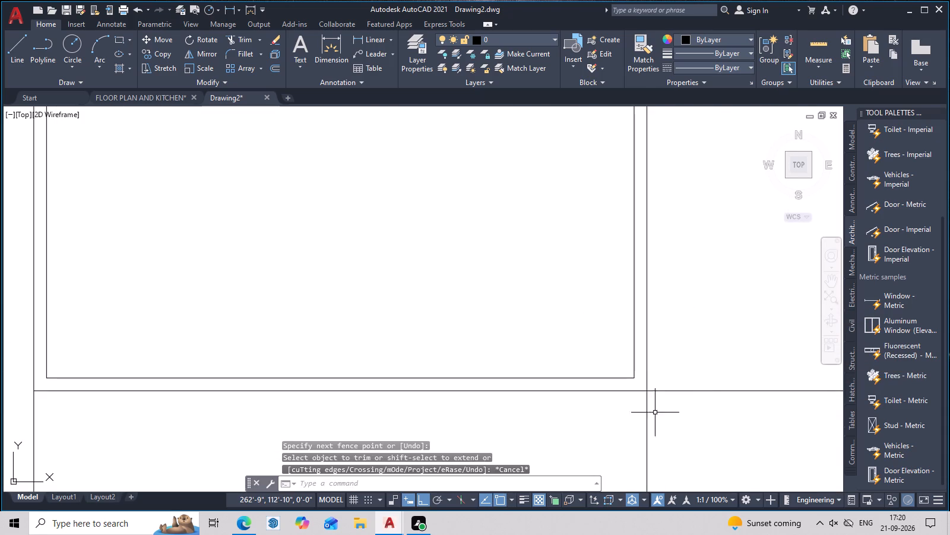
Add a vertical linear dimension outside the left wall from the countertop's top edge to the elevation's bottom line, in line with the dimensions above.
middle_drag(654, 410, 672, 332)
scroll(654, 336, down, 4)
middle_drag(653, 344, 650, 404)
scroll(610, 403, up, 3)
middle_drag(609, 396, 606, 481)
scroll(601, 357, down, 2)
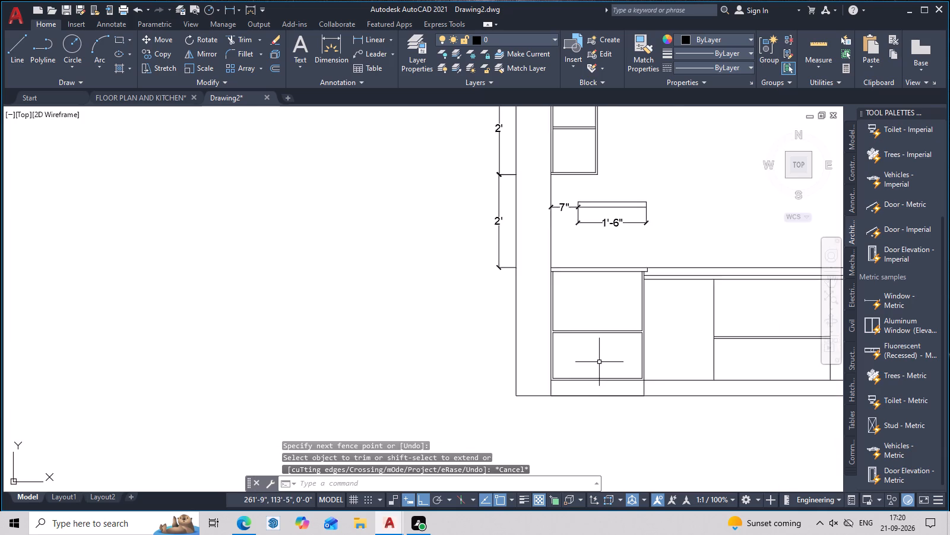
scroll(599, 362, down, 2)
middle_drag(602, 363, 601, 442)
scroll(604, 404, up, 3)
scroll(608, 348, down, 1)
middle_drag(612, 364, 589, 220)
middle_drag(633, 348, 648, 228)
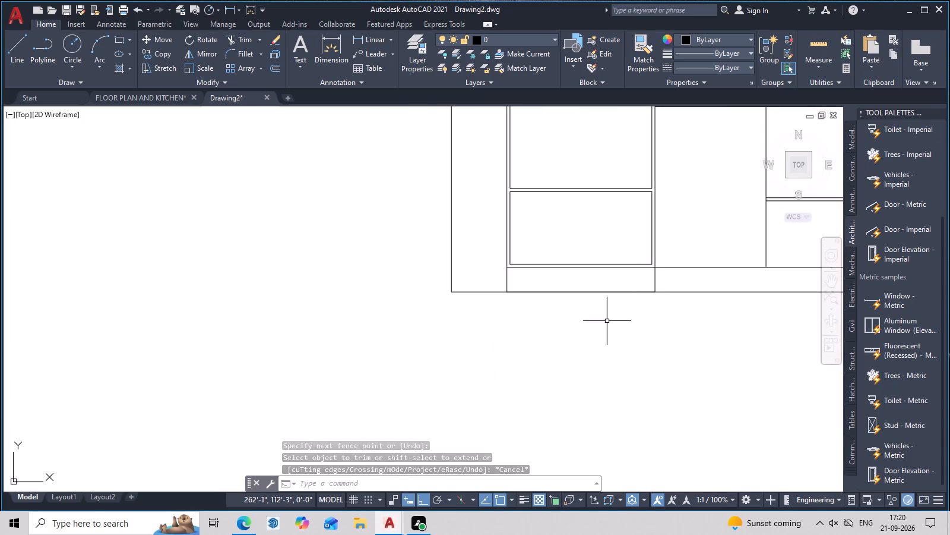
scroll(544, 303, up, 2)
text(DLI)
key(space)
middle_drag(479, 416, 517, 494)
scroll(503, 308, down, 2)
middle_drag(506, 320, 522, 412)
click(461, 218)
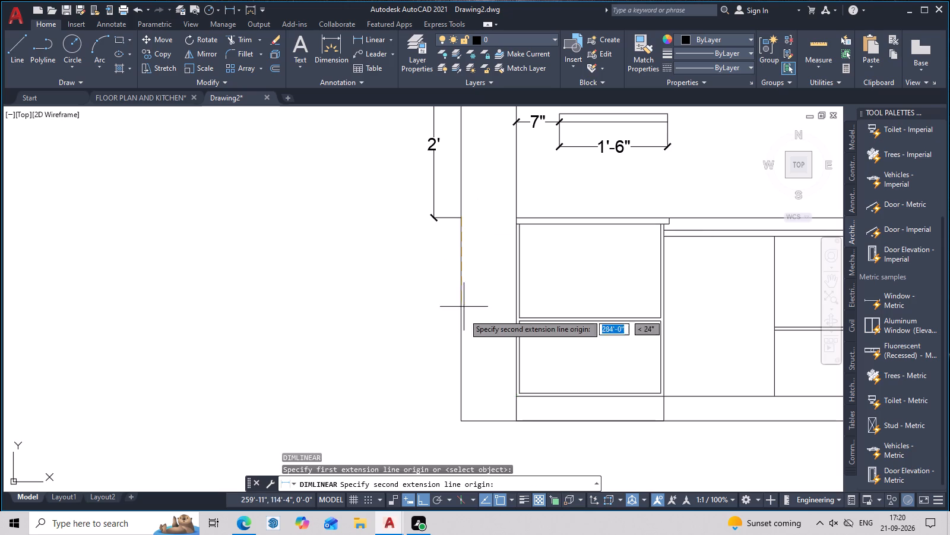
click(462, 418)
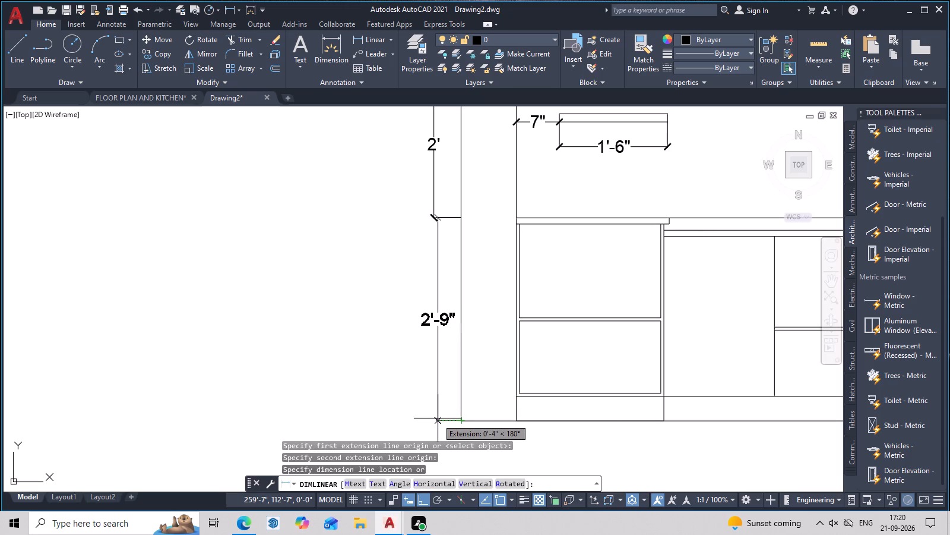
click(433, 420)
middle_drag(464, 371, 480, 392)
key(Escape)
key(Escape)
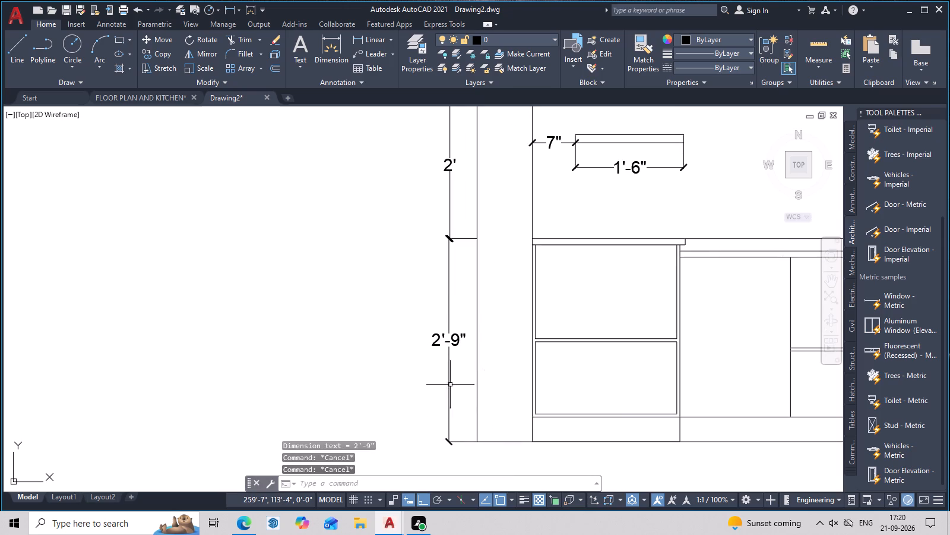
Add a horizontal linear dimension for the leftmost base cabinet's width below the elevation's bottom line.
scroll(529, 359, down, 2)
middle_drag(566, 347, 456, 389)
middle_drag(370, 294, 376, 288)
scroll(376, 288, up, 2)
middle_drag(473, 341, 442, 231)
scroll(439, 226, down, 1)
middle_drag(481, 351, 468, 437)
middle_drag(468, 437, 445, 313)
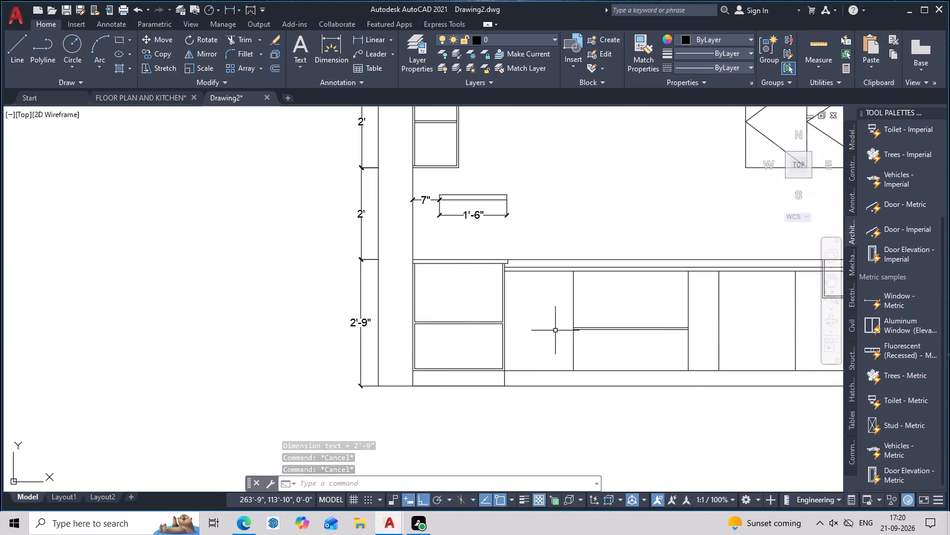
key(d)
key(l)
key(i)
key(space)
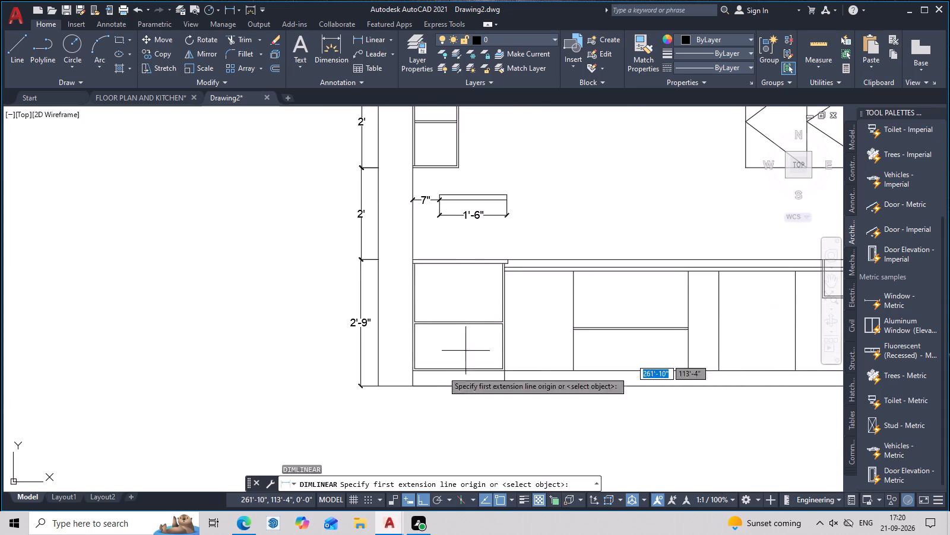
click(416, 388)
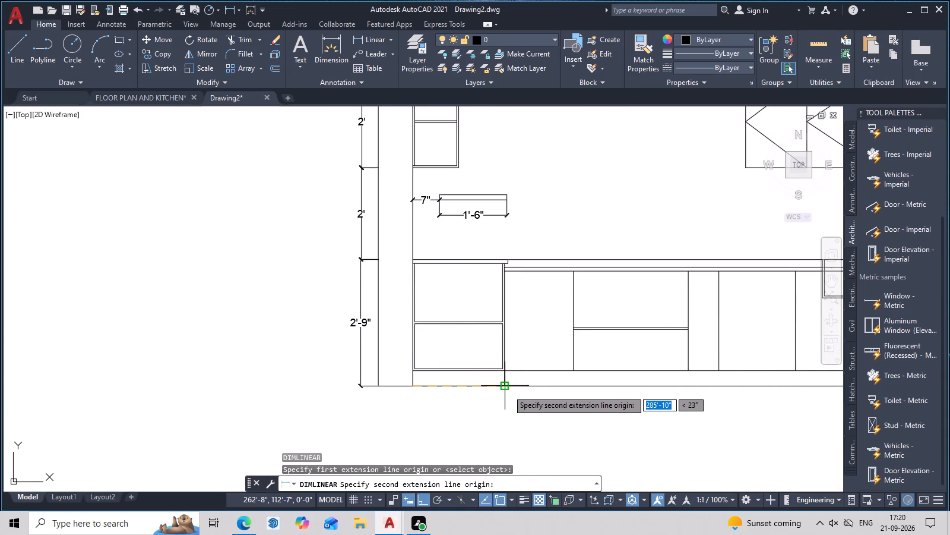
click(508, 390)
click(503, 411)
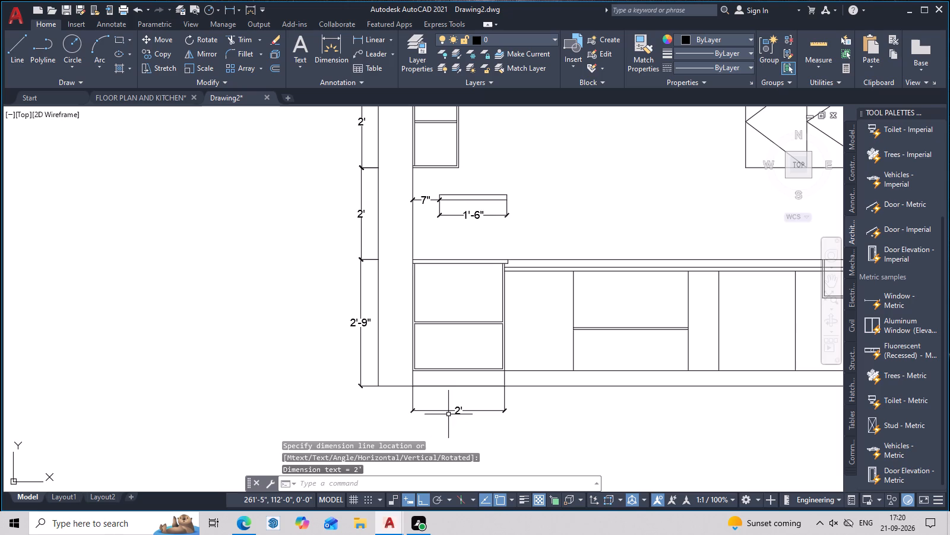
Move the leftmost base cabinet's width dimension line up, closer to the elevation's bottom line.
click(454, 413)
scroll(456, 410, up, 2)
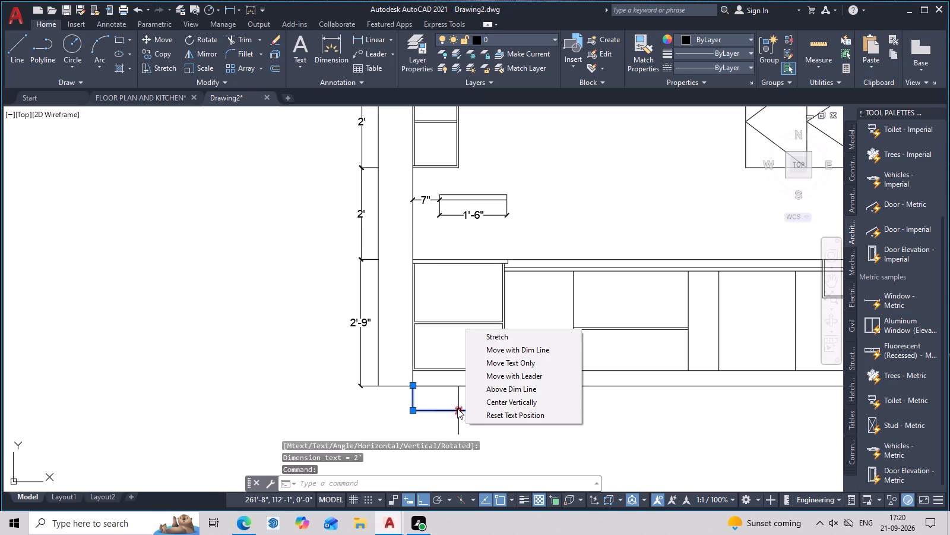
scroll(457, 408, up, 1)
key(Escape)
scroll(455, 413, up, 3)
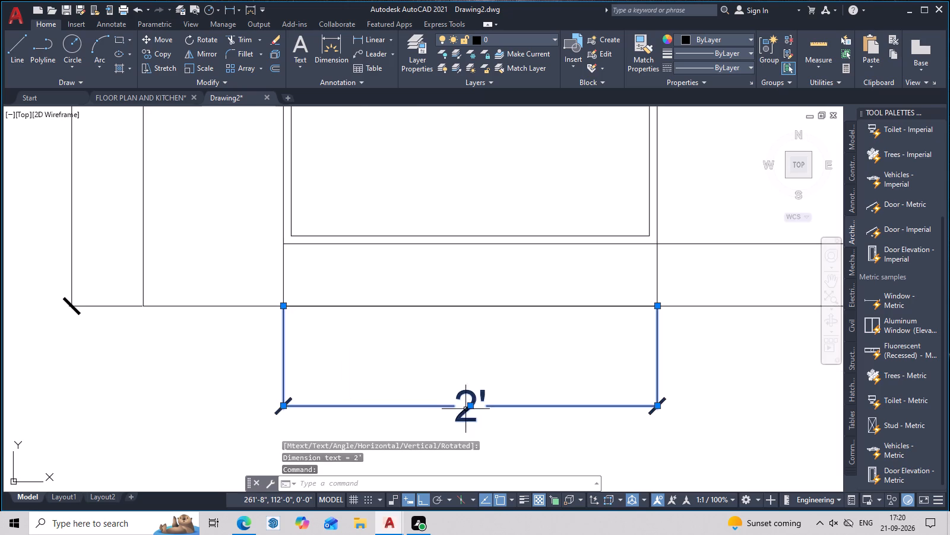
click(468, 408)
click(465, 353)
middle_drag(558, 388, 446, 396)
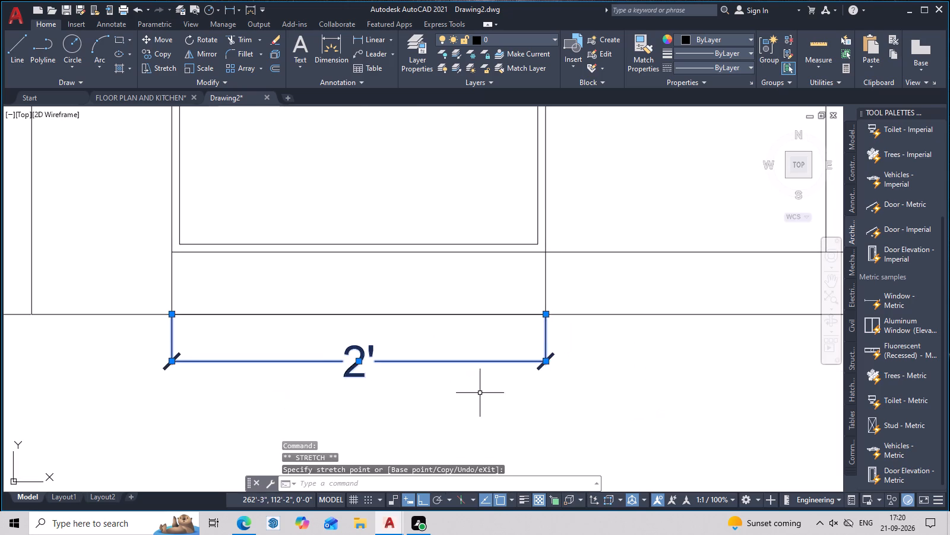
key(Escape)
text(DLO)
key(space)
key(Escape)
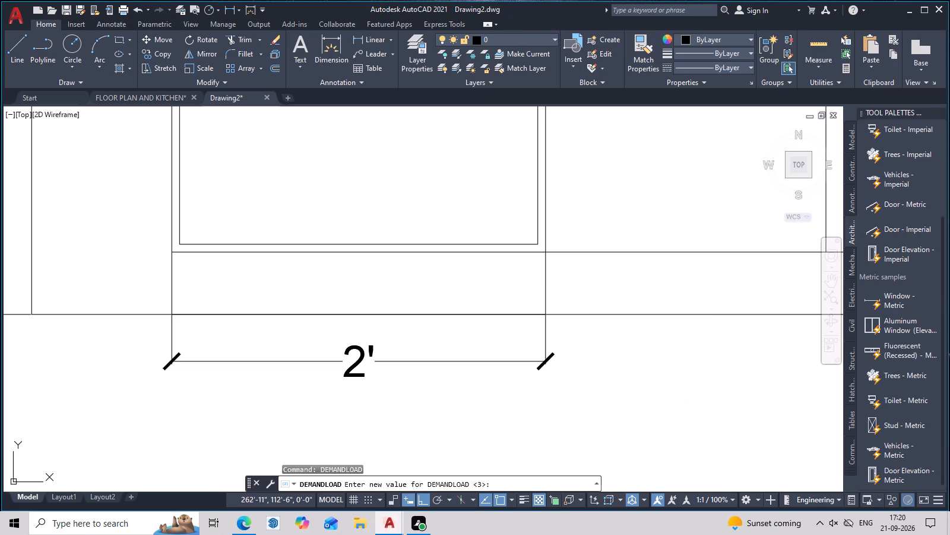
Add a horizontal linear dimension for the second base cabinet's width below the bottom line, in line with the leftmost cabinet's dimension.
text(DLI)
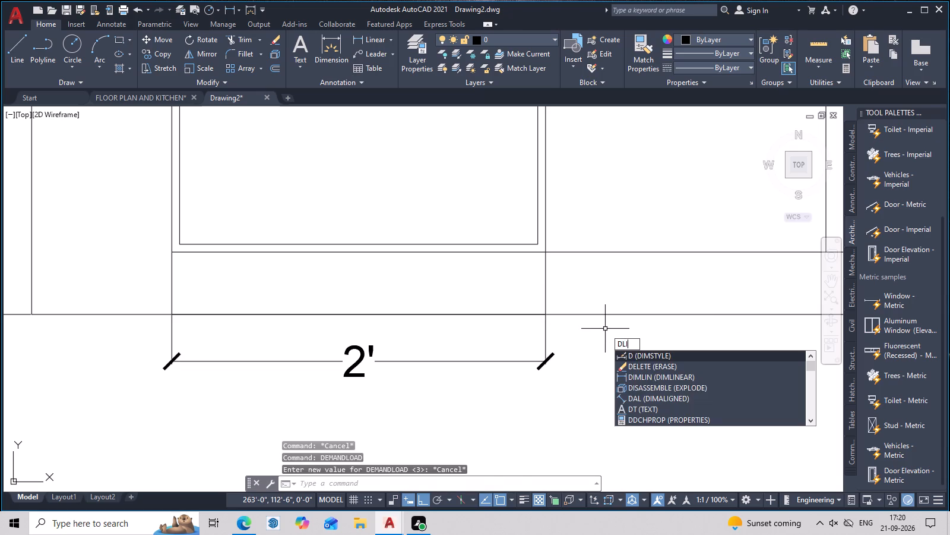
key(space)
click(545, 314)
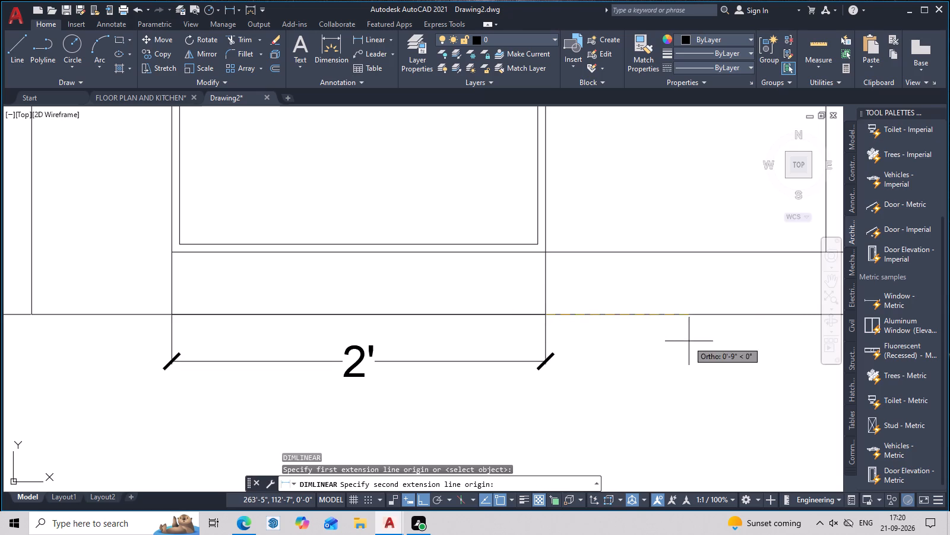
middle_drag(689, 341, 467, 379)
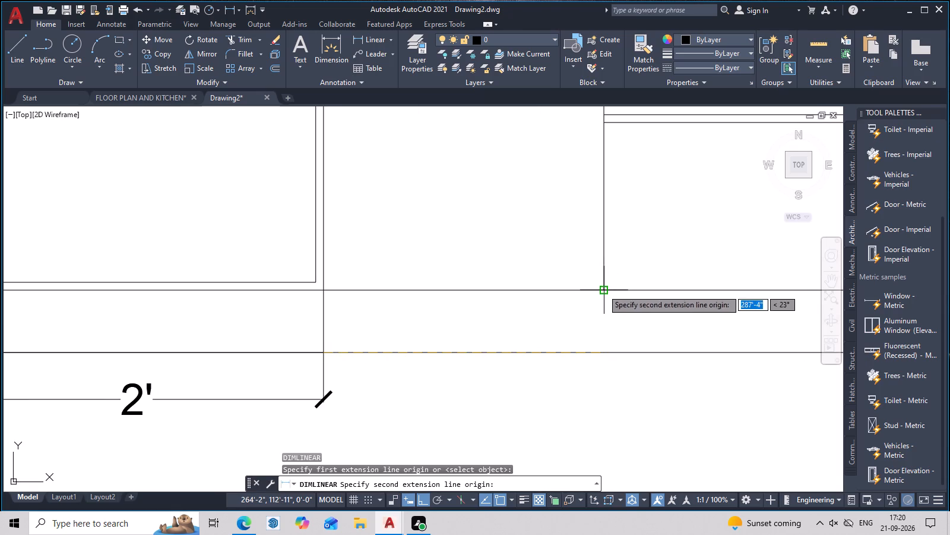
click(603, 354)
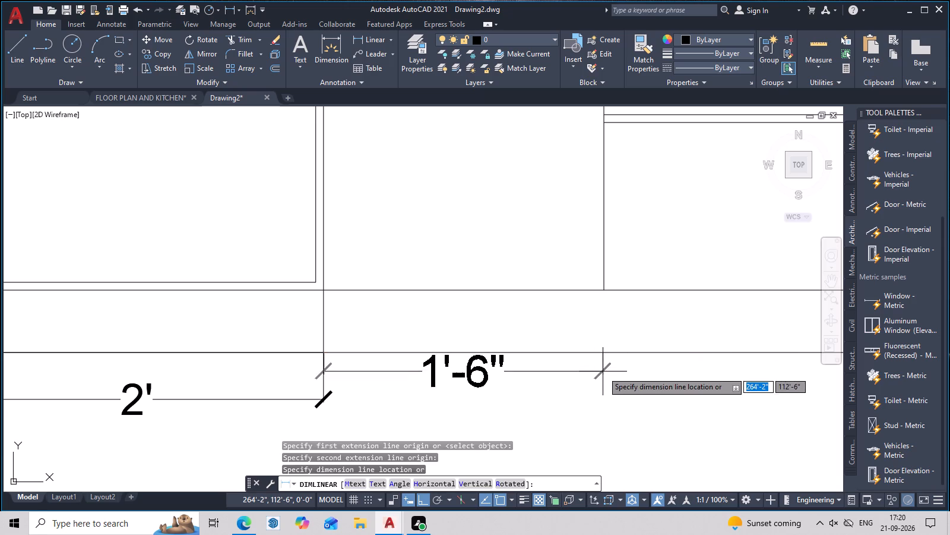
click(603, 401)
middle_drag(626, 401, 489, 414)
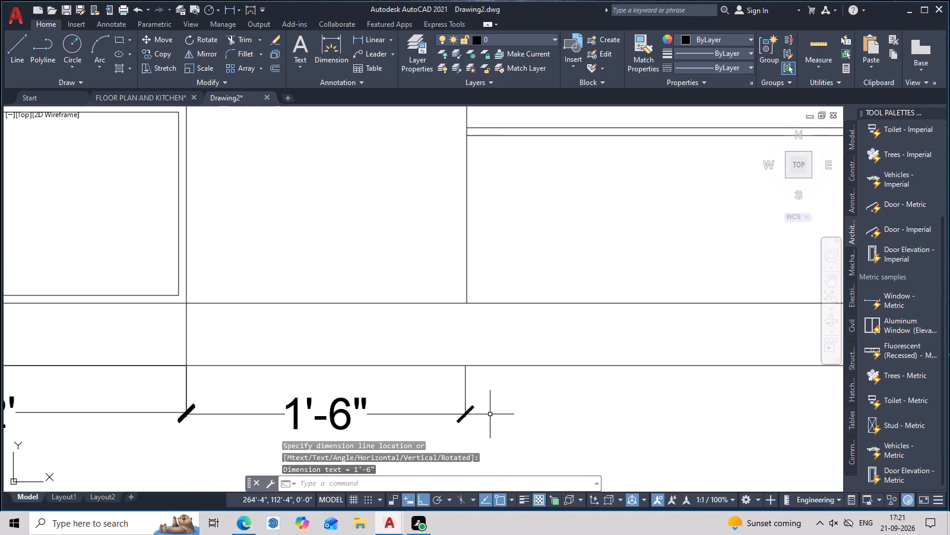
Add an aligned horizontal linear dimension below the bottom line for the width of the third base cabinet, divided by the double horizontal line.
key(space)
click(464, 369)
middle_drag(576, 391, 452, 407)
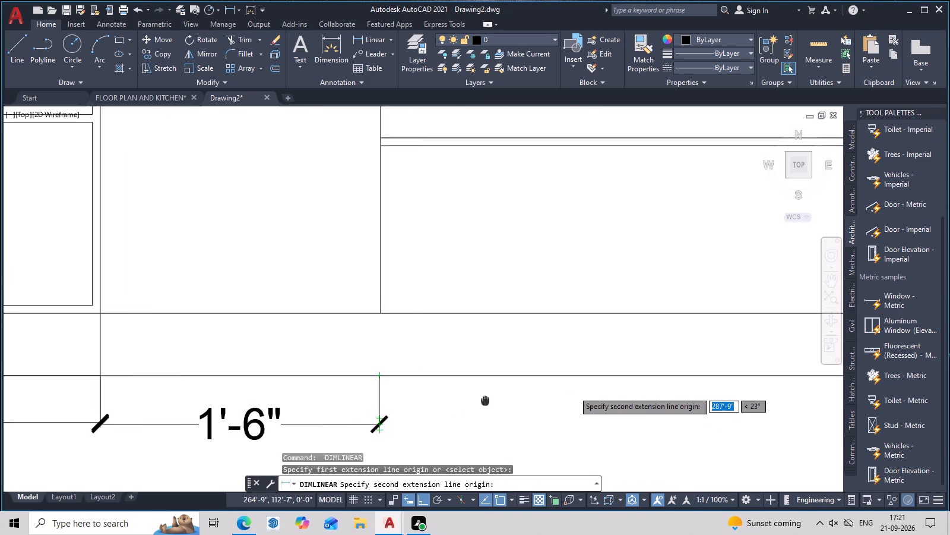
middle_drag(452, 407, 445, 408)
middle_drag(724, 399, 597, 402)
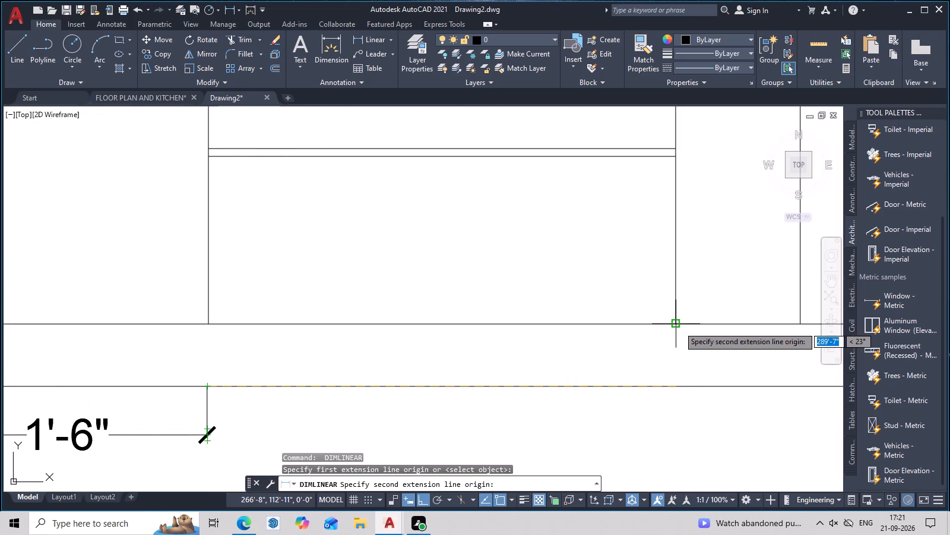
click(676, 387)
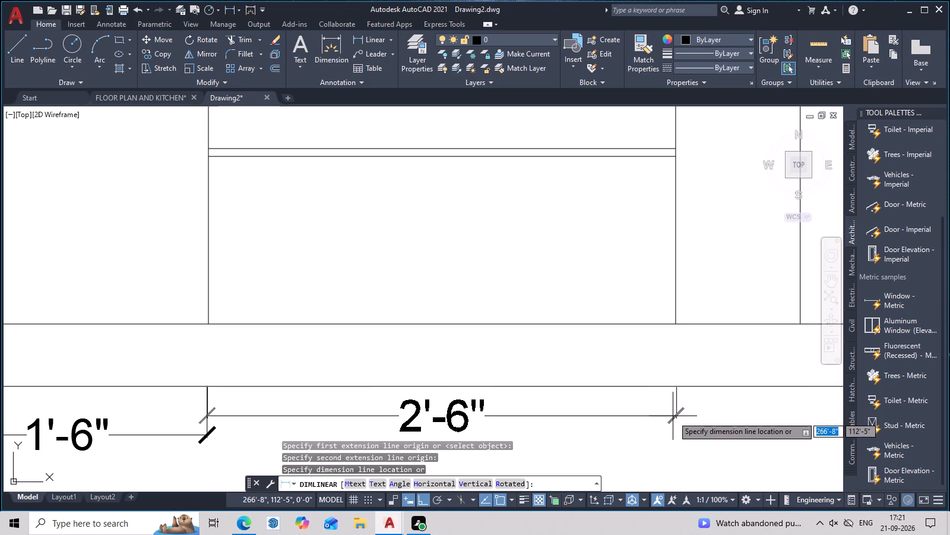
click(670, 435)
scroll(674, 427, down, 2)
middle_drag(677, 424, 460, 398)
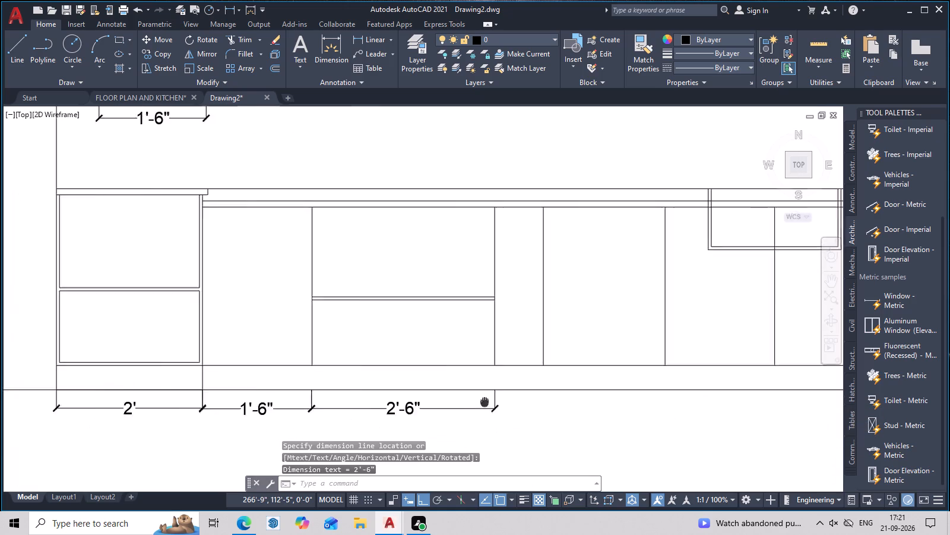
middle_drag(460, 398, 452, 398)
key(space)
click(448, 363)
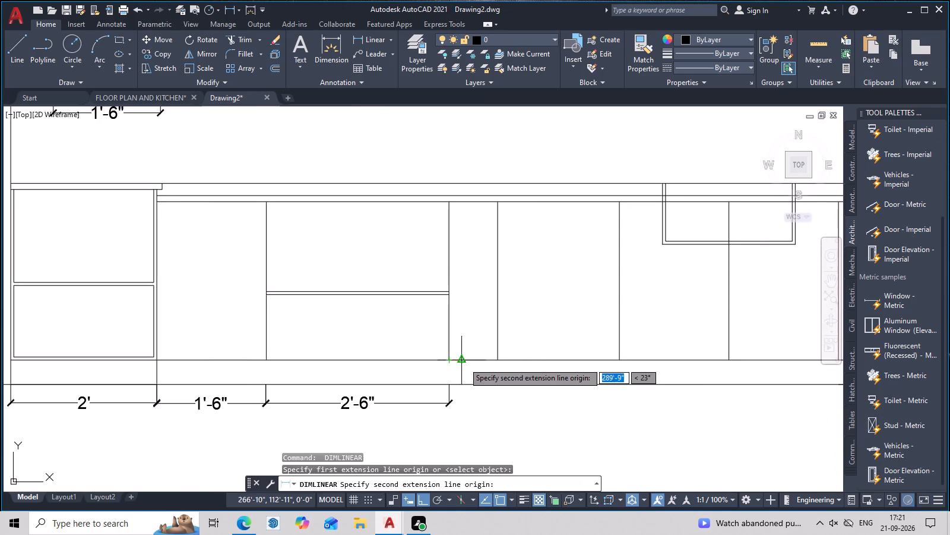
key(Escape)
Add a horizontal linear dimension below the bottom line for the narrow base section just right of the horizontally divided cabinet.
middle_drag(497, 383, 505, 361)
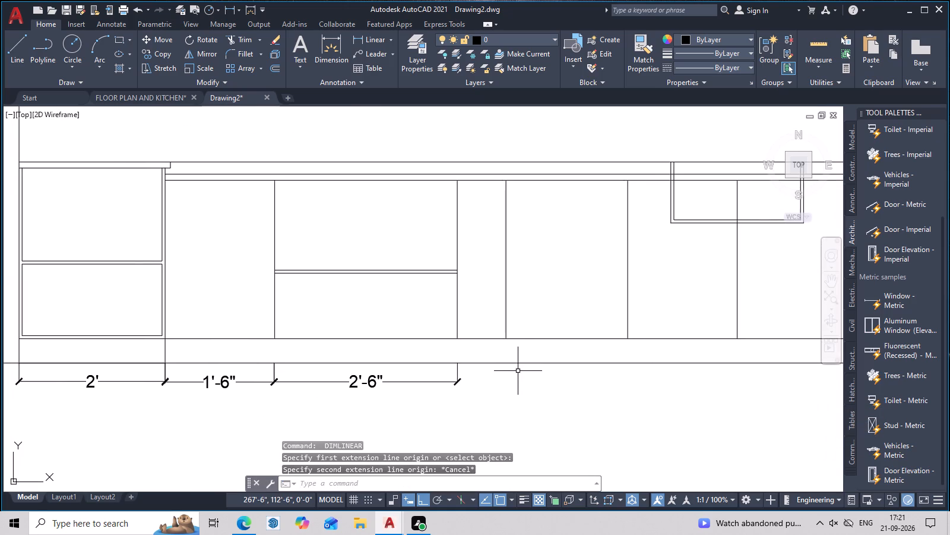
scroll(517, 398, up, 1)
text(DLI)
key(space)
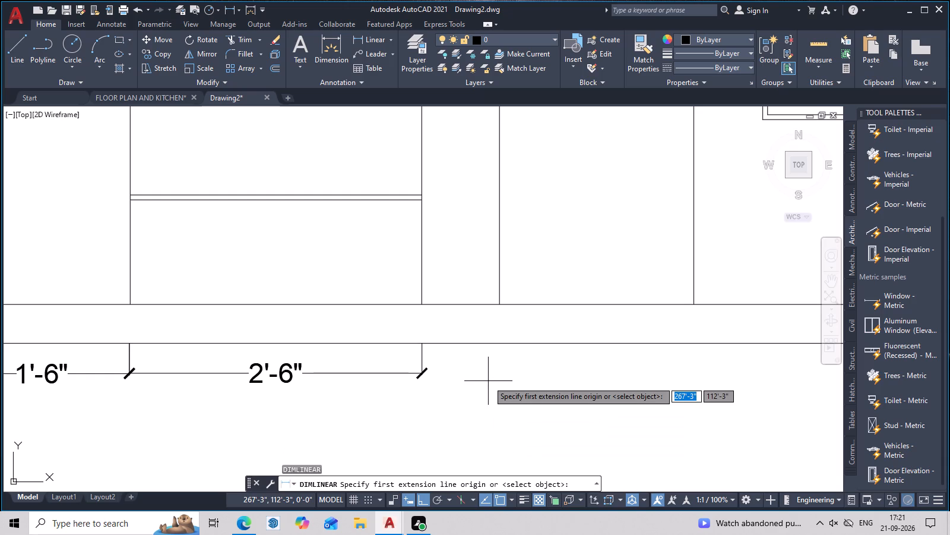
scroll(414, 321, up, 1)
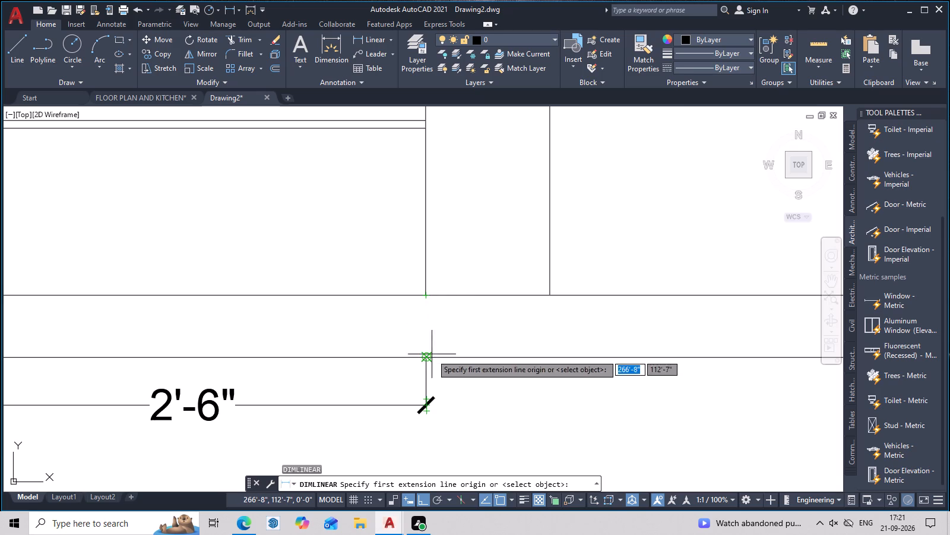
click(426, 357)
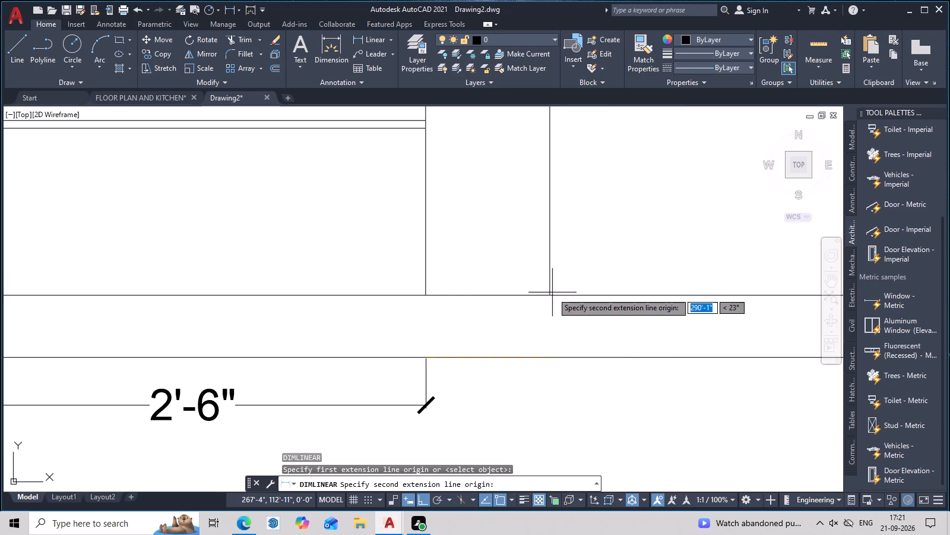
click(551, 358)
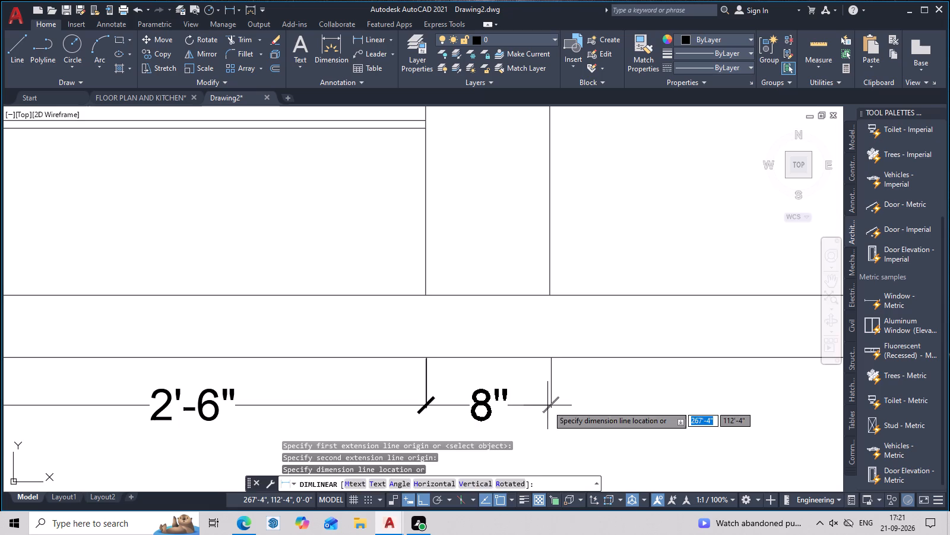
click(547, 405)
middle_drag(580, 404, 493, 400)
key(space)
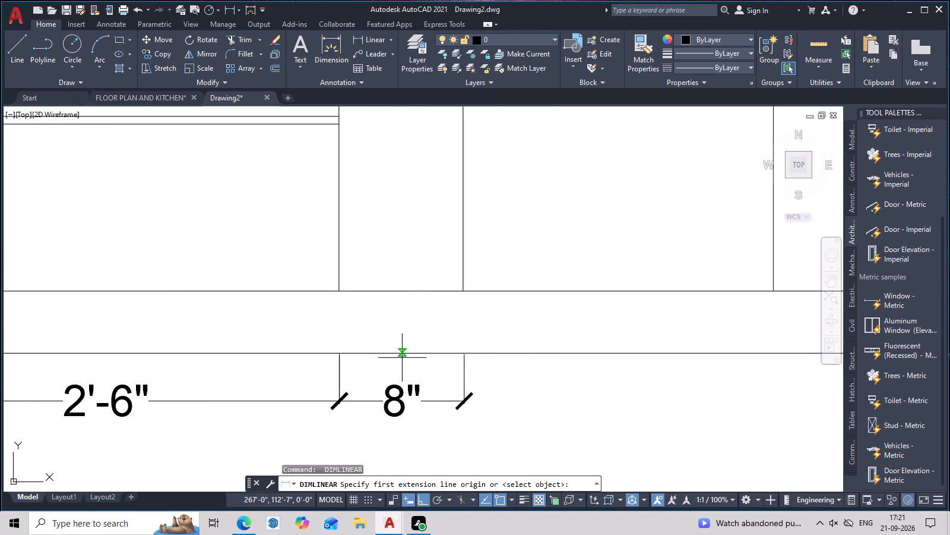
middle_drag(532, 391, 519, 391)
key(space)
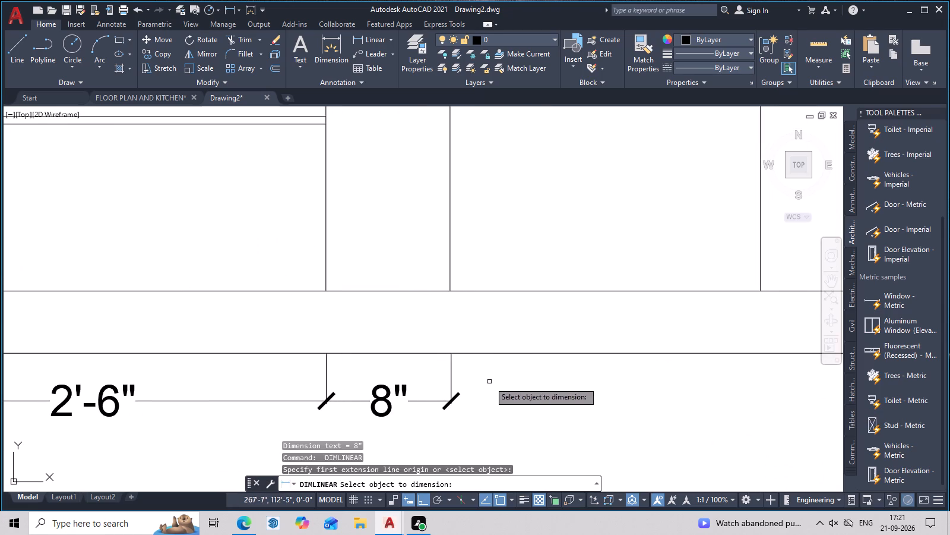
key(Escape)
Add a horizontal linear dimension in the same row for the width of the base cabinet right of the narrow section.
text(DLI)
key(space)
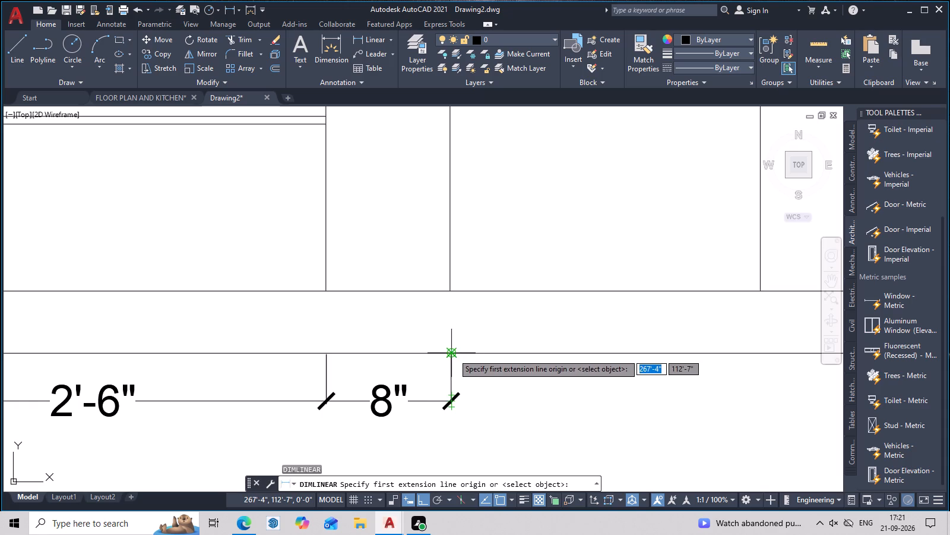
click(453, 354)
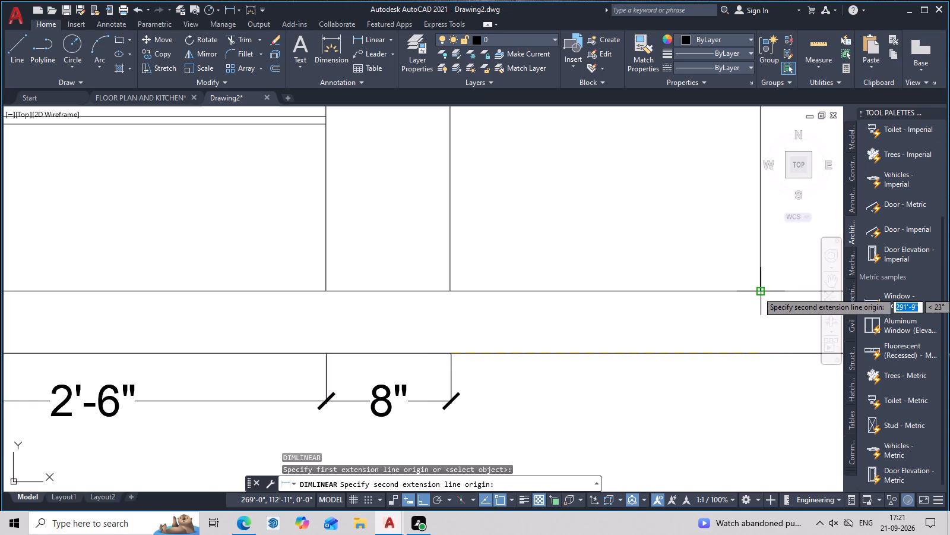
click(760, 351)
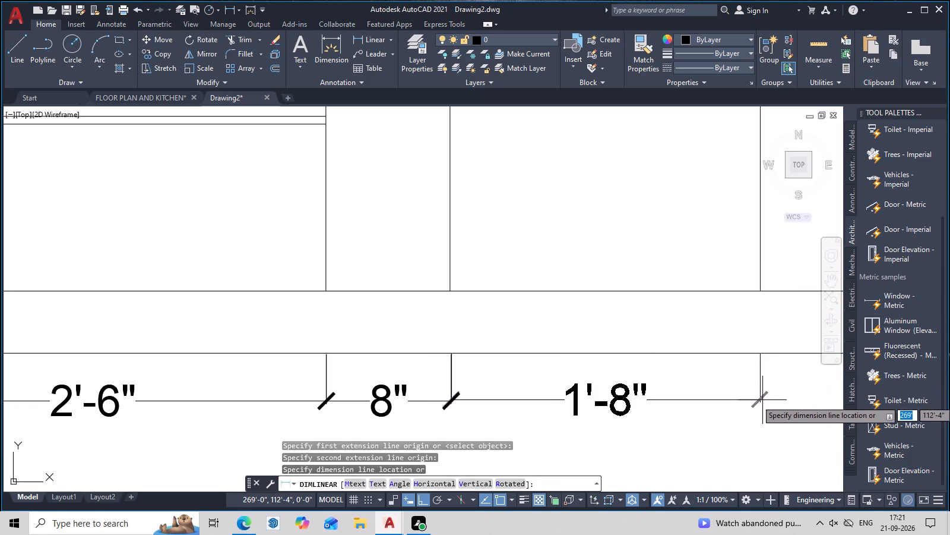
click(761, 402)
middle_drag(768, 404, 575, 390)
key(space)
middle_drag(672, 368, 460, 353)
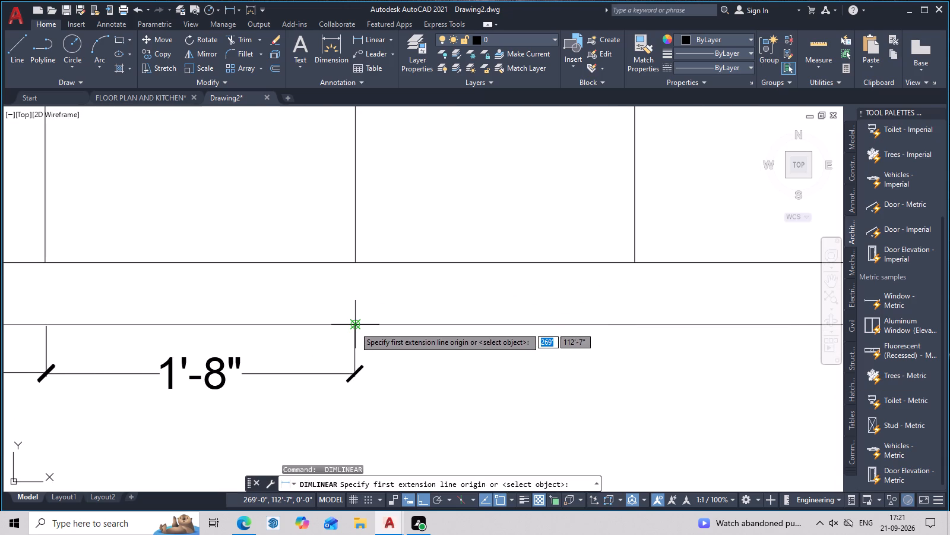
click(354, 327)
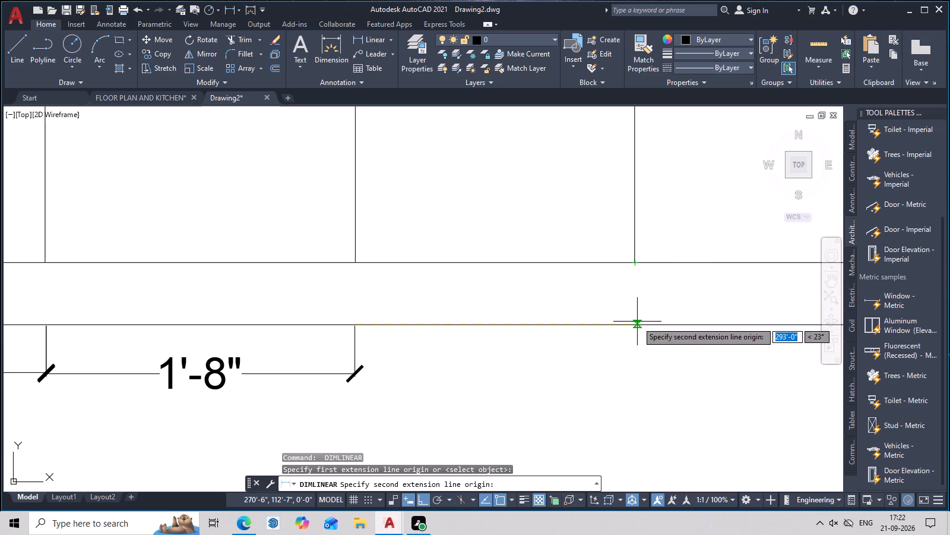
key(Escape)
Add a horizontal linear dimension in the same row for the width of the left base cabinet under the sink.
key(d)
key(l)
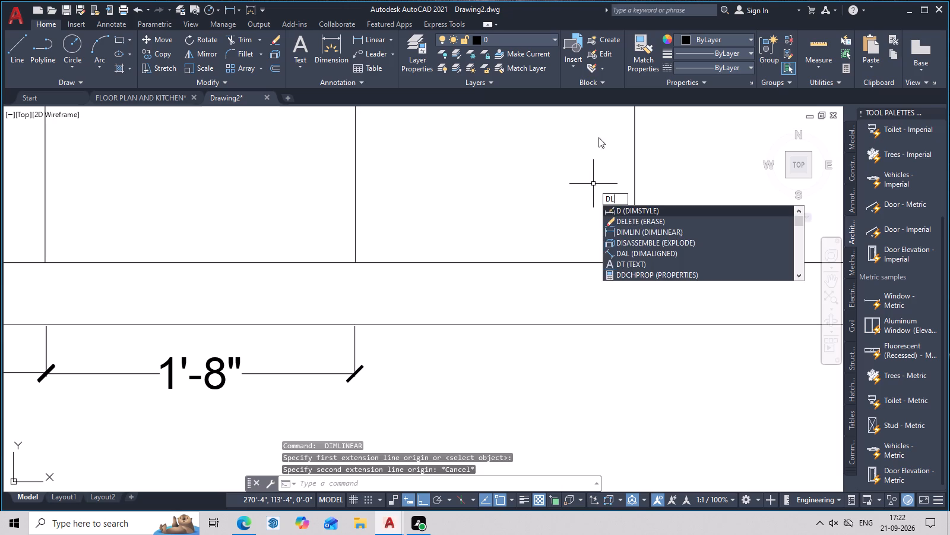
key(i)
key(space)
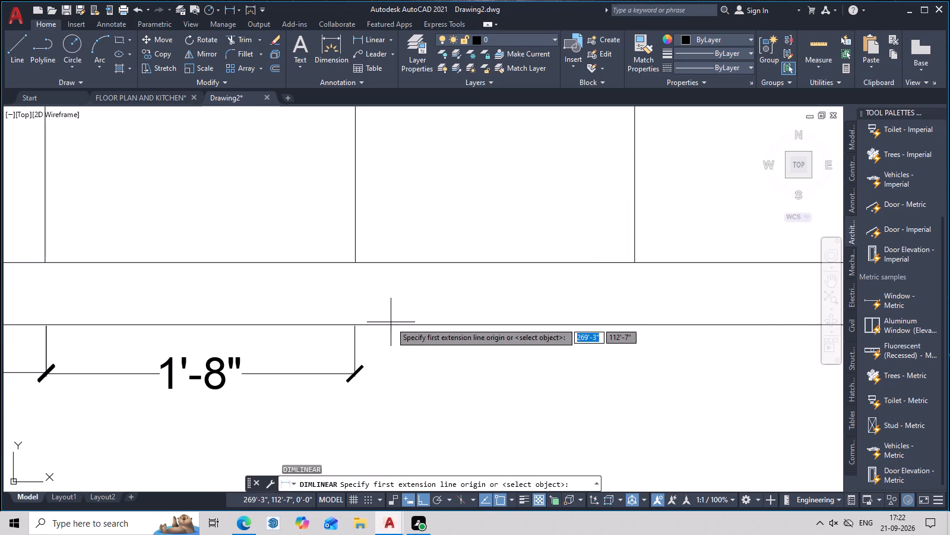
click(354, 326)
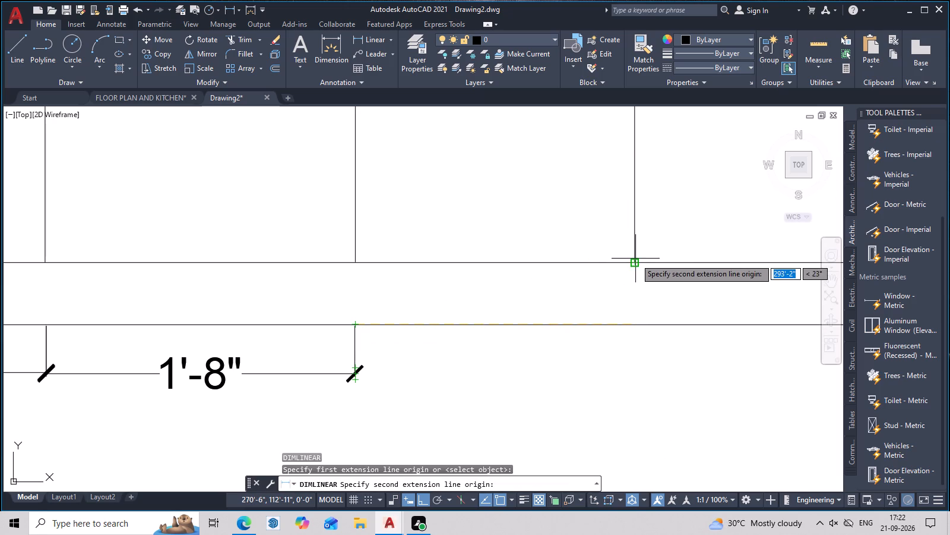
click(635, 325)
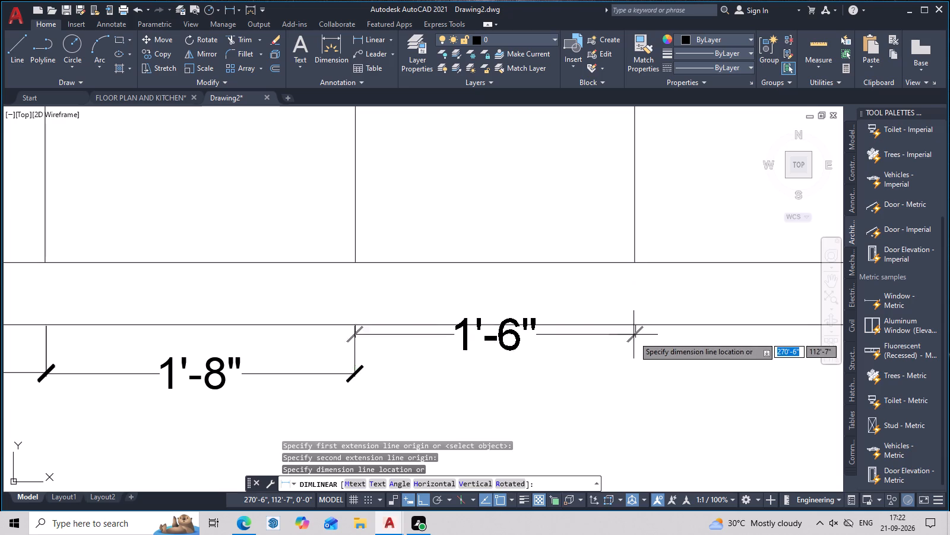
click(634, 376)
scroll(701, 376, down, 1)
middle_drag(710, 373, 596, 374)
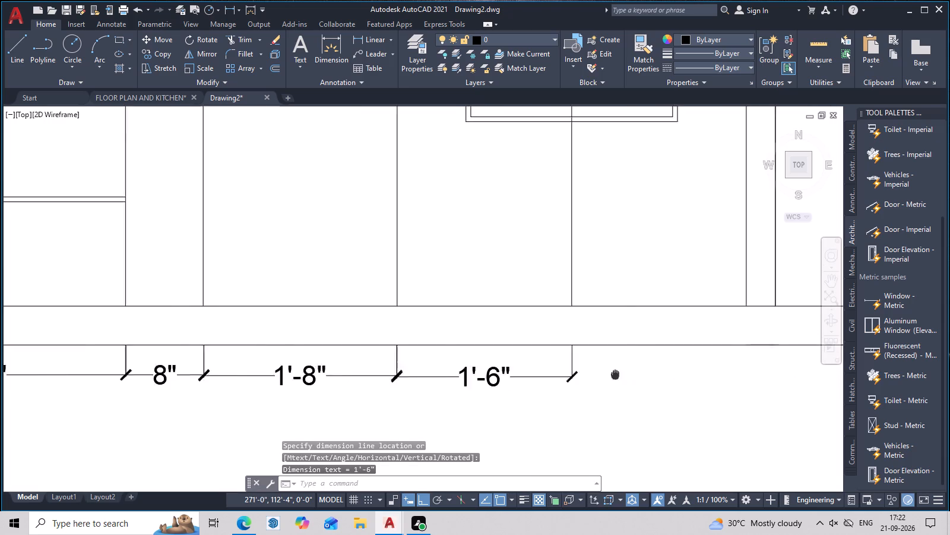
middle_drag(596, 374, 560, 374)
middle_drag(731, 379, 612, 377)
Add a horizontal linear dimension in the same row for the width of the right base cabinet under the sink.
key(space)
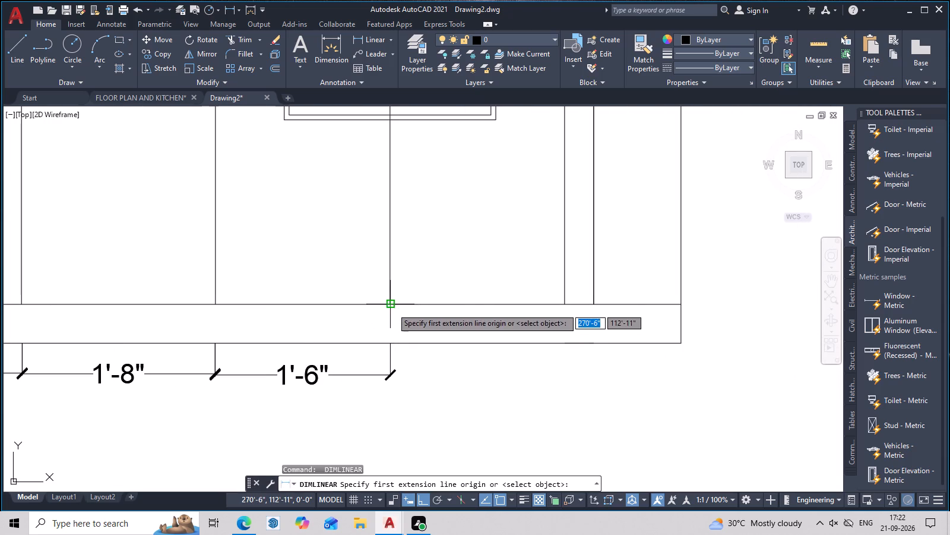
click(391, 346)
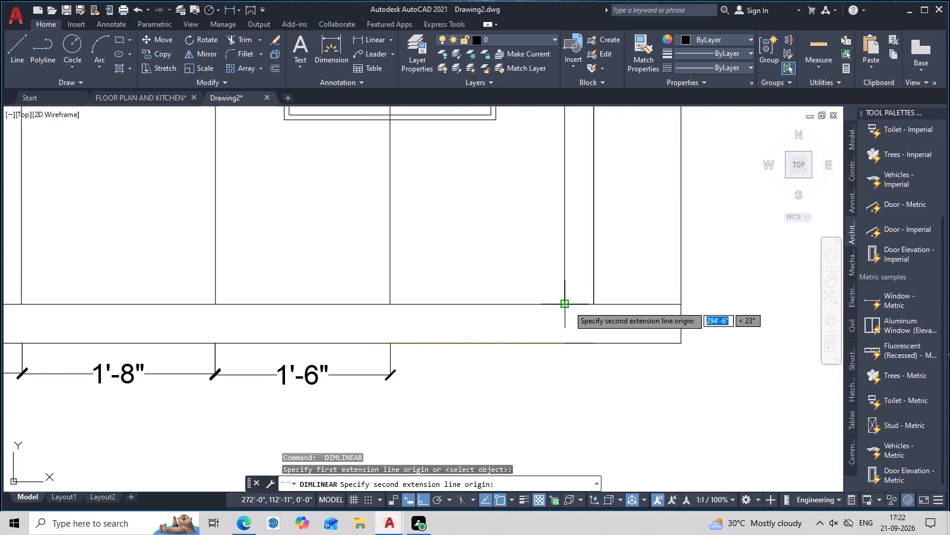
click(566, 343)
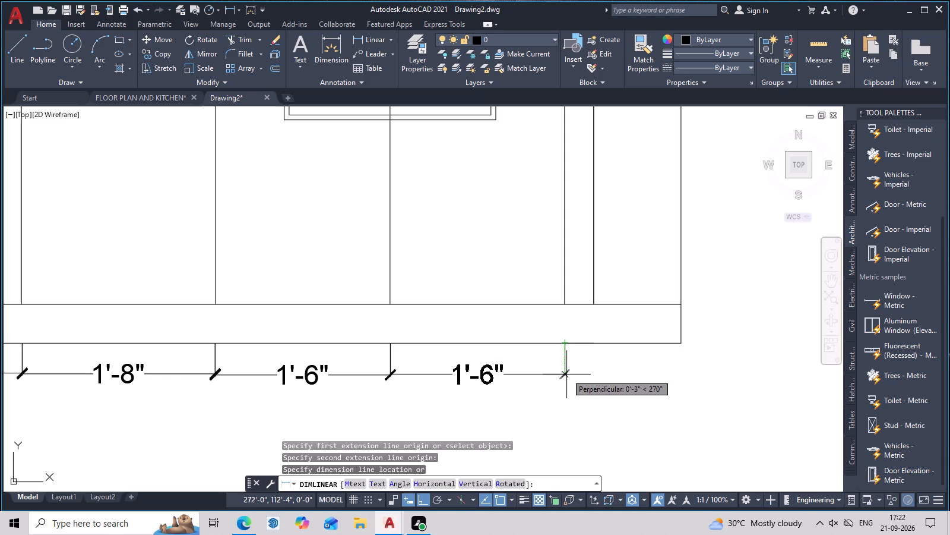
click(566, 375)
middle_drag(571, 368, 484, 369)
Add a horizontal linear dimension in the same row for the narrow filler strip between the last base cabinet and the right wall.
key(space)
scroll(489, 345, up, 2)
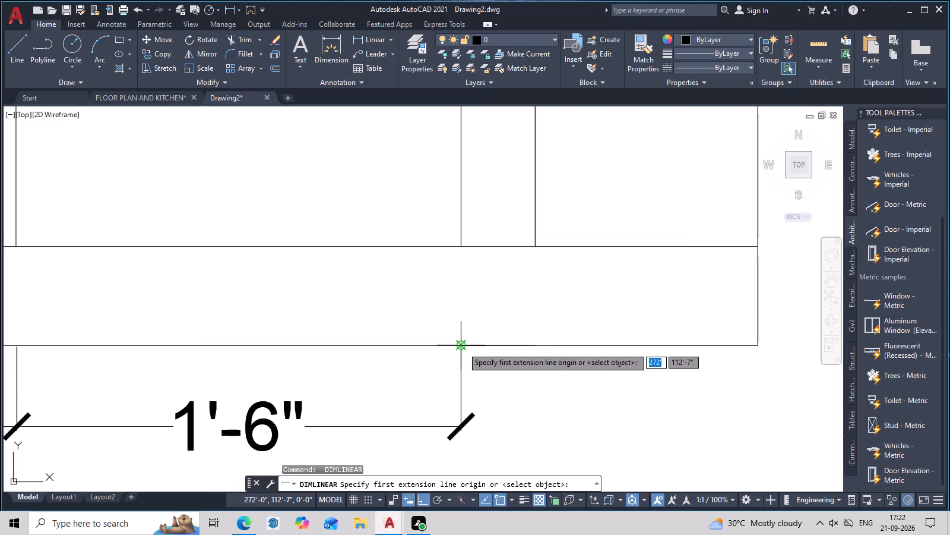
click(461, 346)
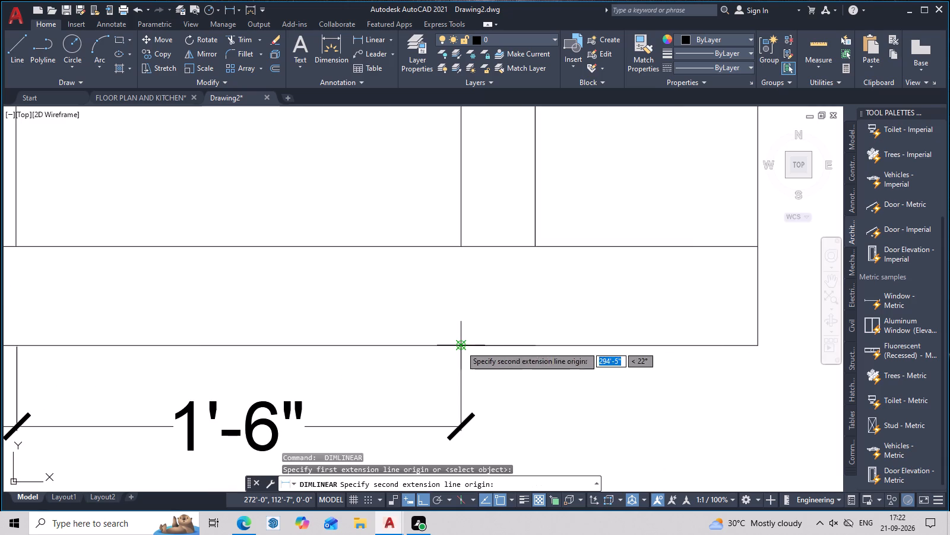
click(536, 347)
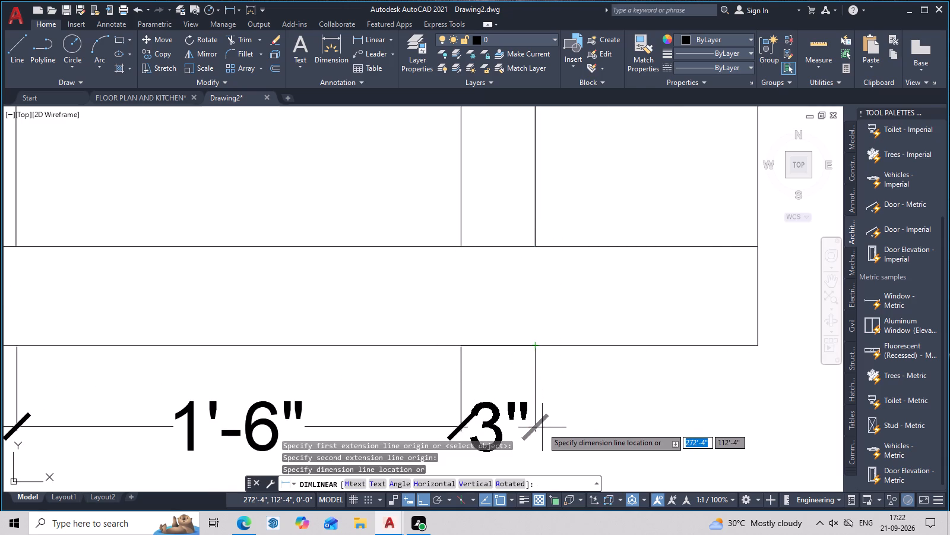
click(542, 427)
Examine the whole kitchen elevation with its row of base cabinet width dimensions.
scroll(573, 424, down, 2)
middle_drag(670, 412, 799, 410)
scroll(727, 409, down, 2)
middle_drag(750, 396, 766, 426)
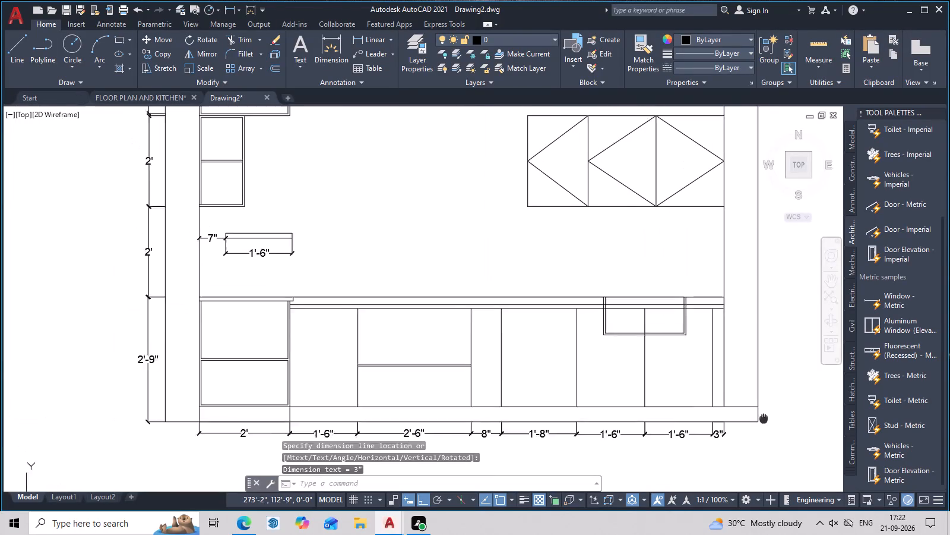
middle_drag(766, 426, 772, 438)
middle_drag(620, 429, 718, 353)
key(Escape)
scroll(593, 357, down, 3)
middle_drag(700, 364, 540, 373)
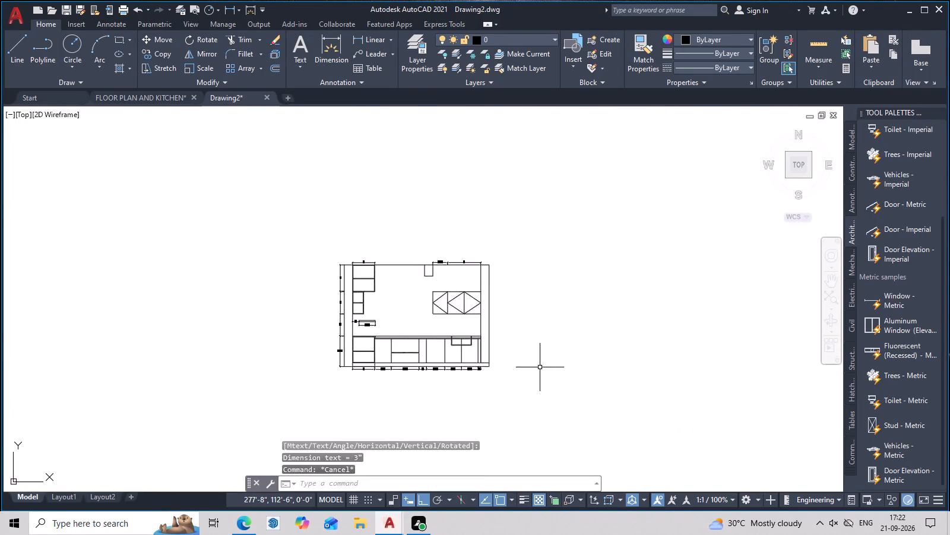
Examine the kitchen elevation's base cabinets, countertop and sink area together with their width dimensions.
scroll(492, 358, up, 3)
middle_drag(494, 373, 780, 419)
scroll(590, 413, down, 2)
middle_drag(621, 413, 778, 405)
scroll(747, 401, up, 1)
middle_drag(648, 391, 625, 391)
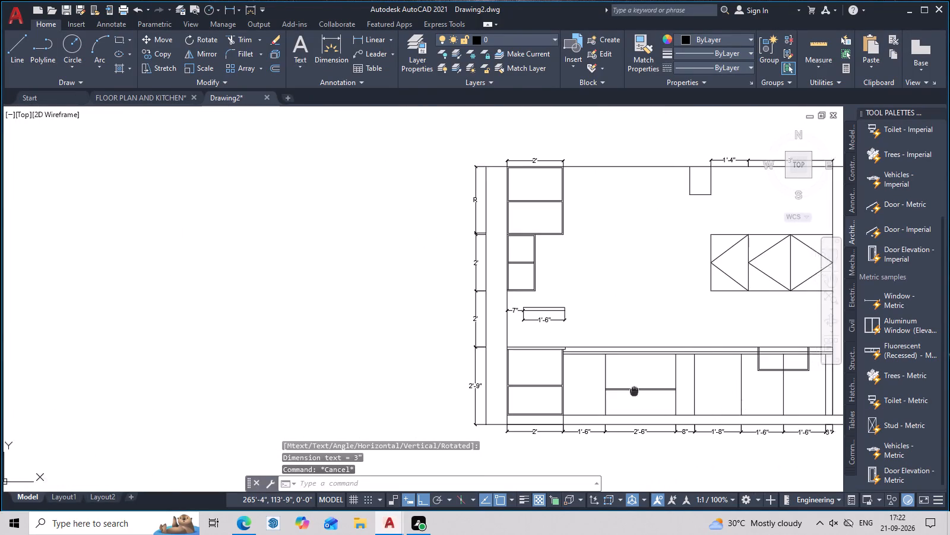
middle_drag(625, 391, 521, 391)
scroll(521, 386, up, 2)
middle_drag(541, 385, 539, 350)
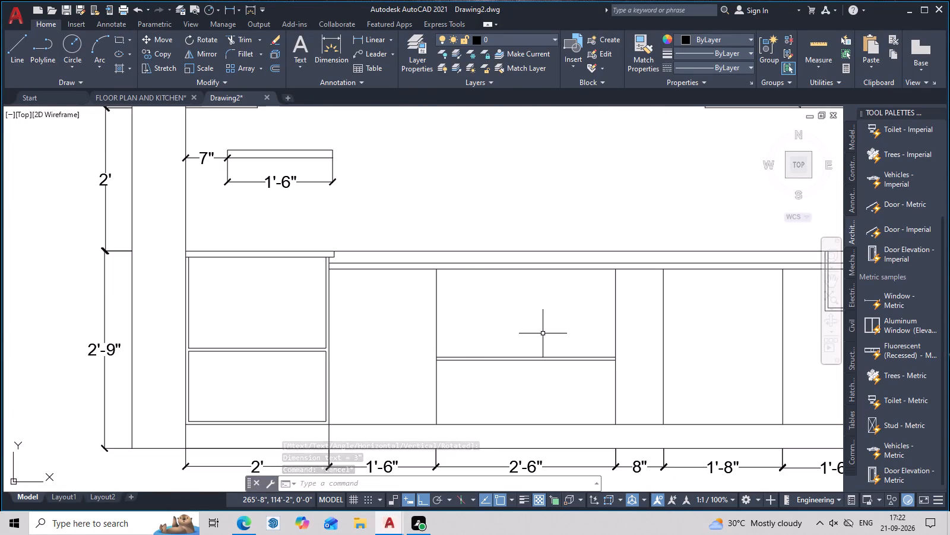
key(Escape)
key(Escape)
key(Escape)
middle_drag(550, 331, 539, 307)
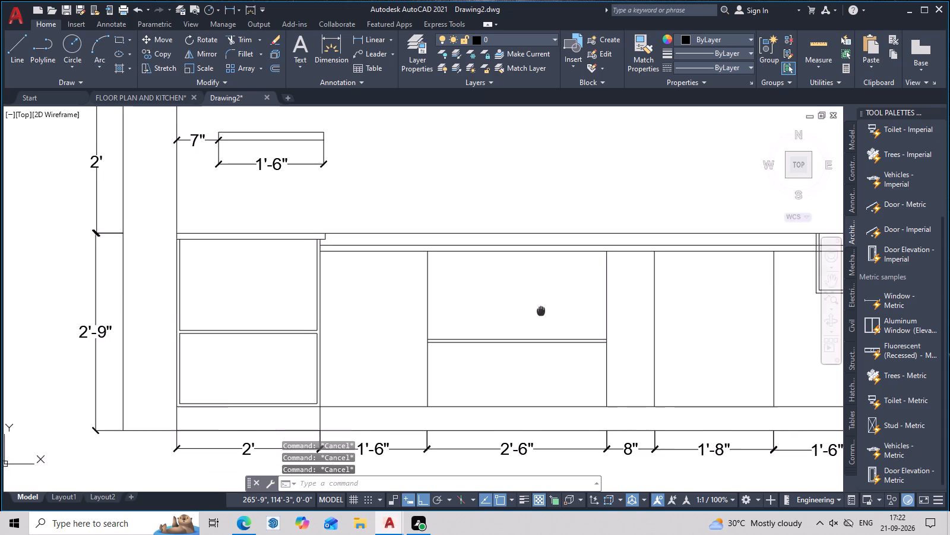
middle_drag(539, 307, 537, 304)
middle_drag(551, 310, 540, 287)
scroll(544, 272, up, 2)
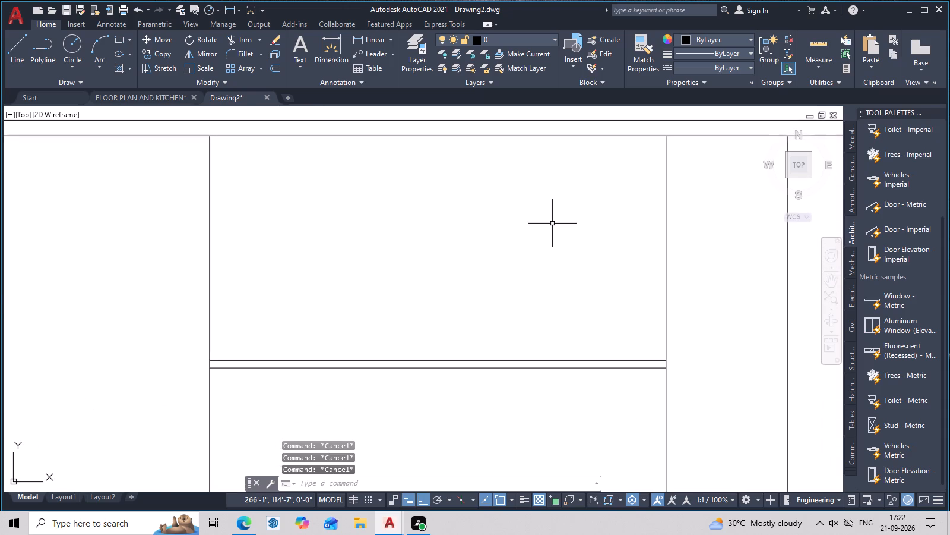
scroll(552, 223, down, 1)
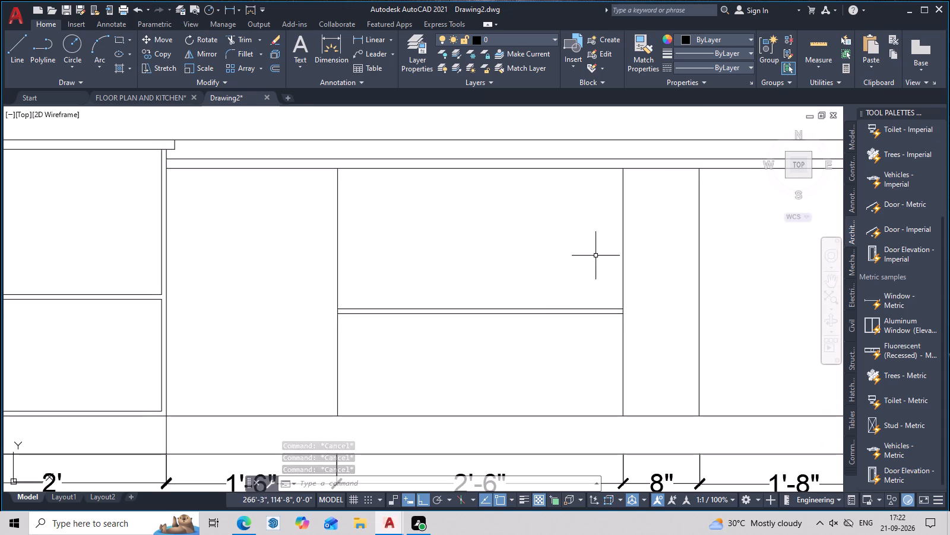
scroll(666, 311, down, 2)
middle_drag(672, 311, 460, 297)
scroll(613, 297, up, 2)
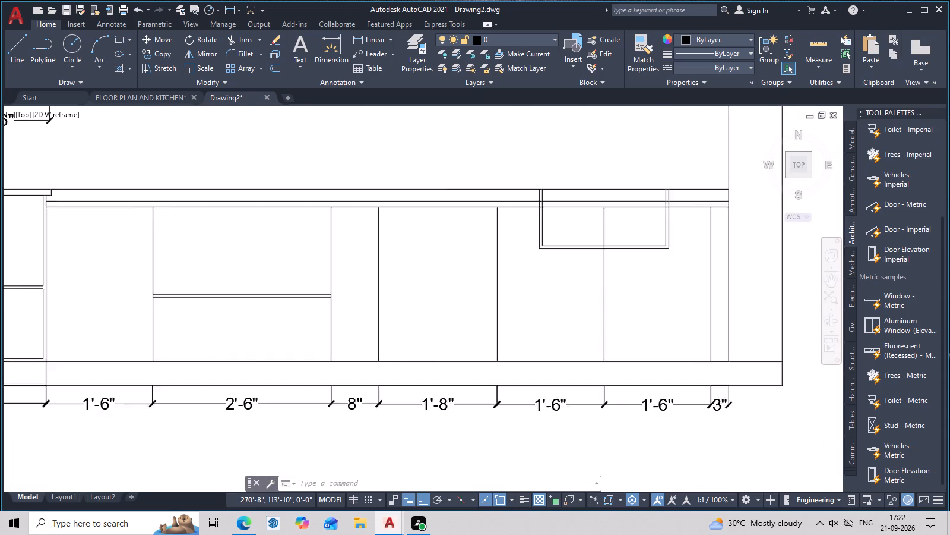
middle_drag(613, 297, 649, 253)
scroll(652, 251, down, 1)
middle_drag(696, 307, 691, 348)
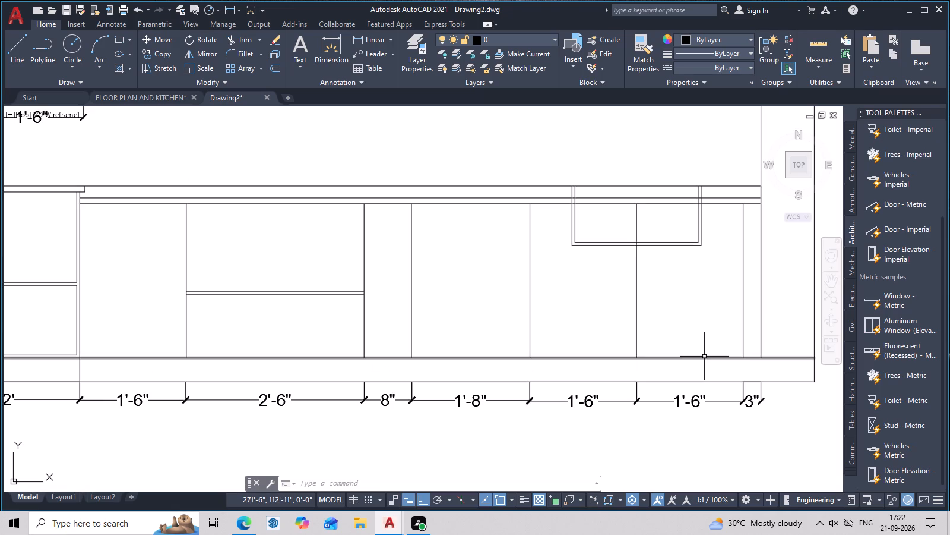
scroll(278, 135, down, 1)
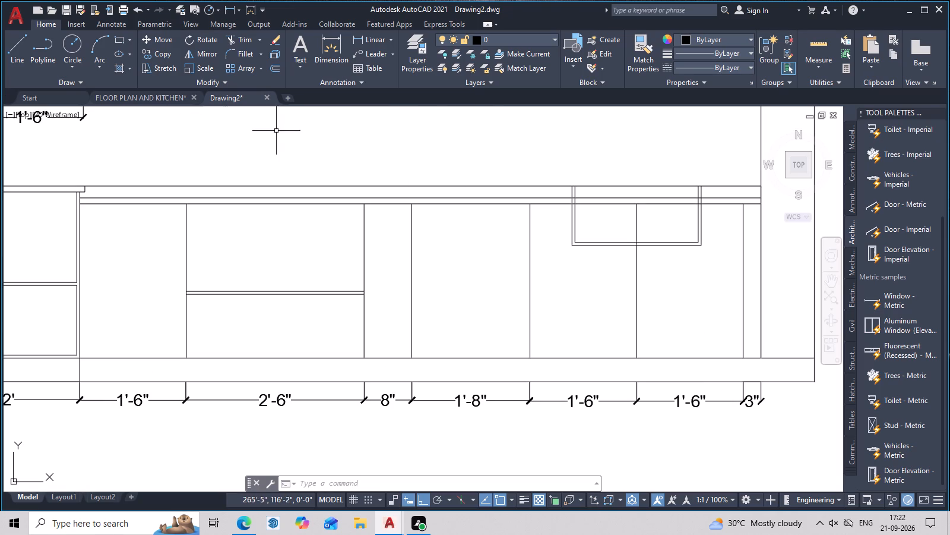
scroll(278, 135, down, 1)
middle_drag(396, 259, 630, 417)
scroll(556, 347, up, 1)
middle_drag(579, 341, 656, 438)
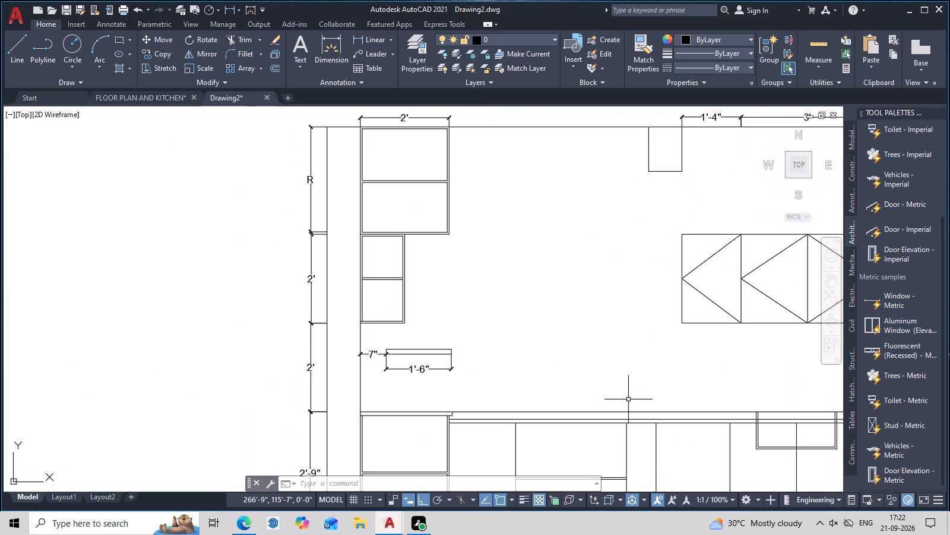
middle_drag(693, 419, 696, 407)
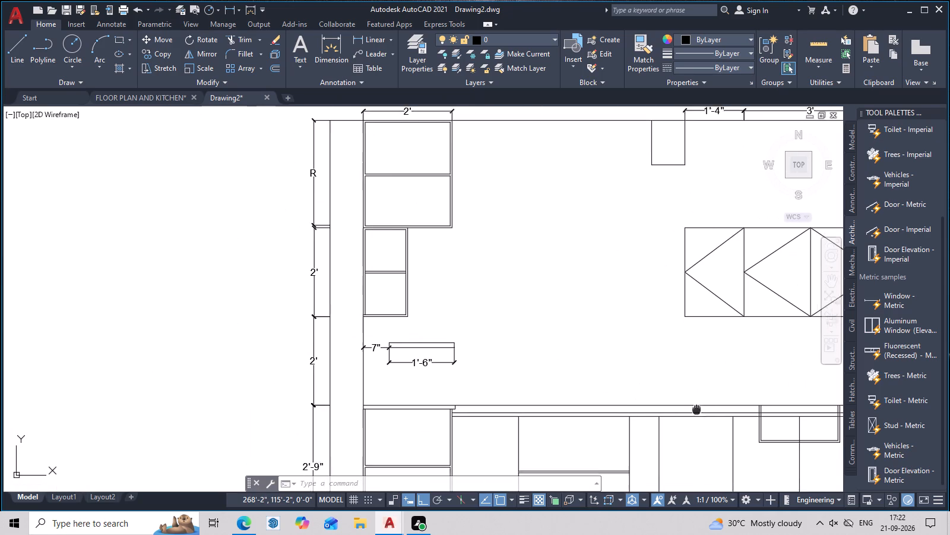
middle_drag(696, 407, 702, 362)
key(Escape)
middle_drag(751, 389, 737, 331)
scroll(655, 321, up, 1)
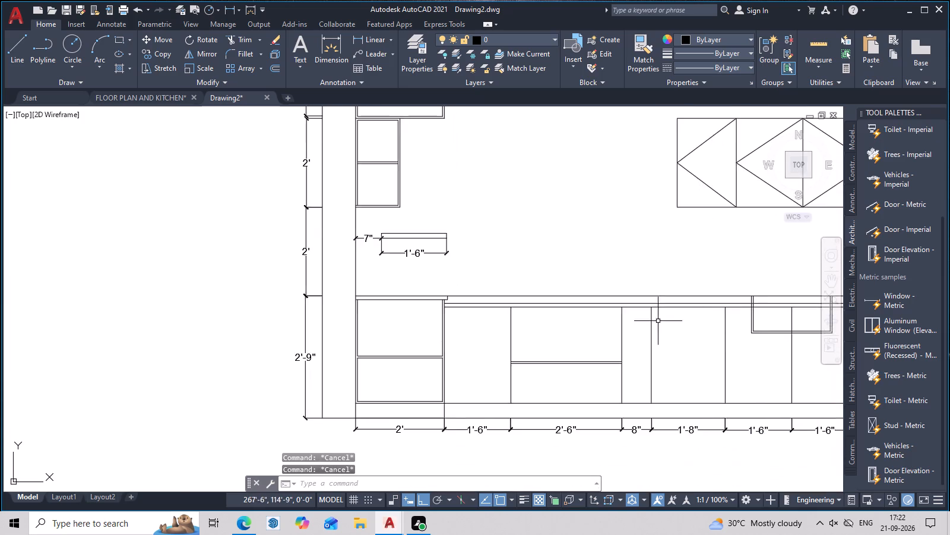
middle_drag(714, 342, 523, 345)
middle_drag(656, 356, 620, 362)
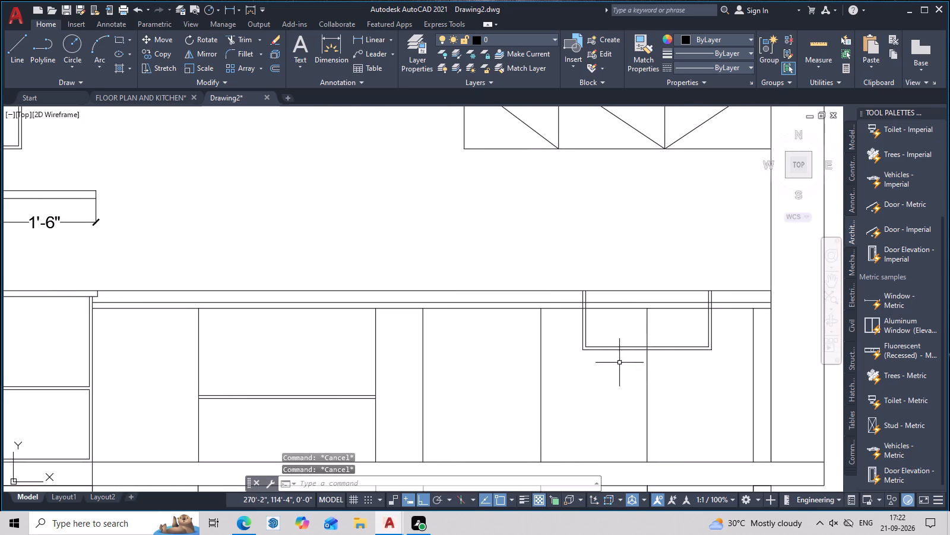
scroll(660, 284, up, 2)
middle_drag(663, 291, 647, 288)
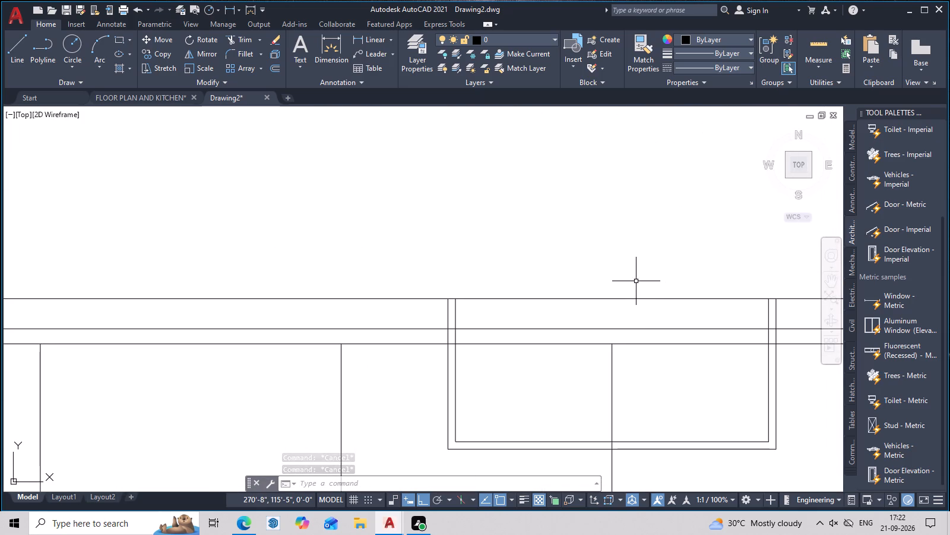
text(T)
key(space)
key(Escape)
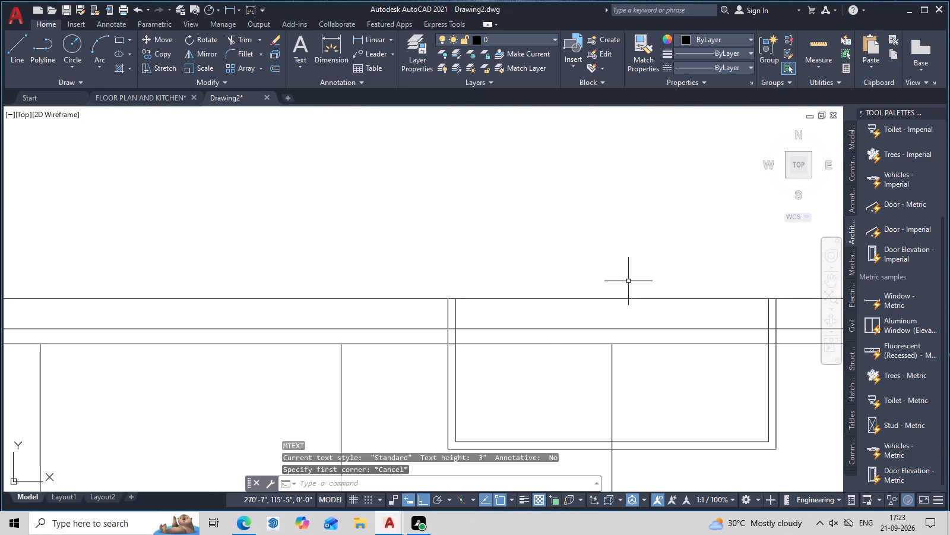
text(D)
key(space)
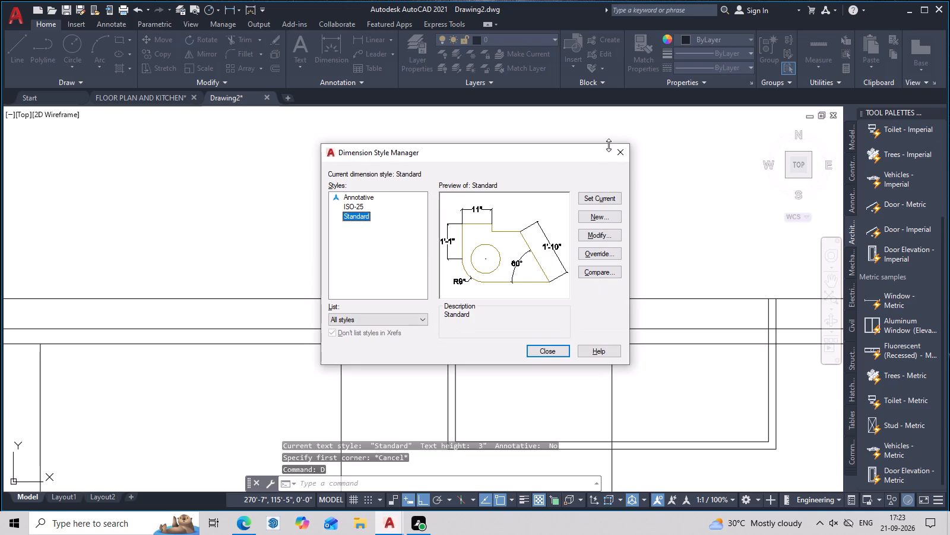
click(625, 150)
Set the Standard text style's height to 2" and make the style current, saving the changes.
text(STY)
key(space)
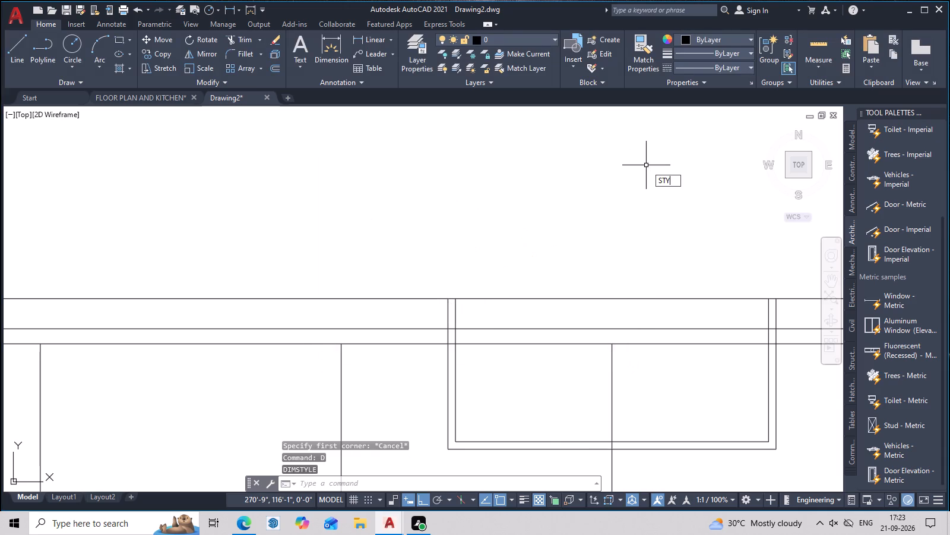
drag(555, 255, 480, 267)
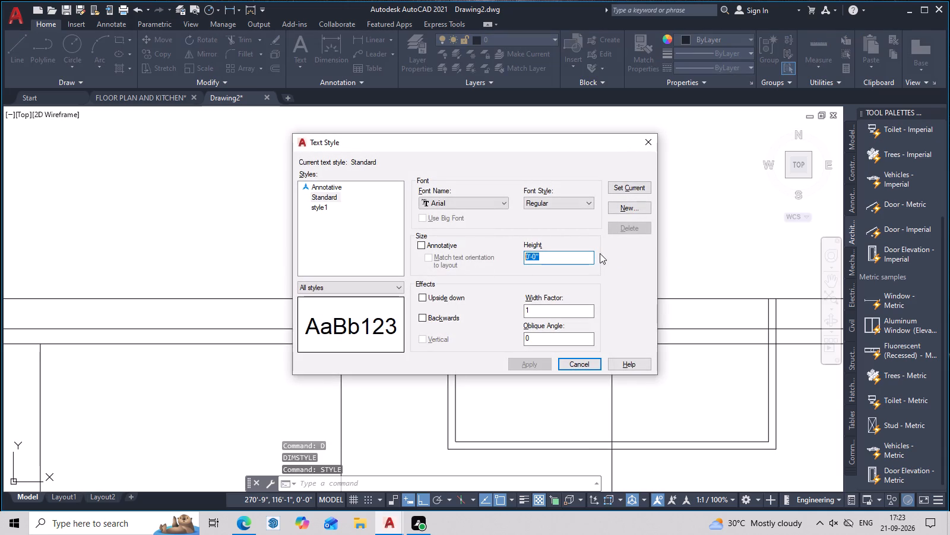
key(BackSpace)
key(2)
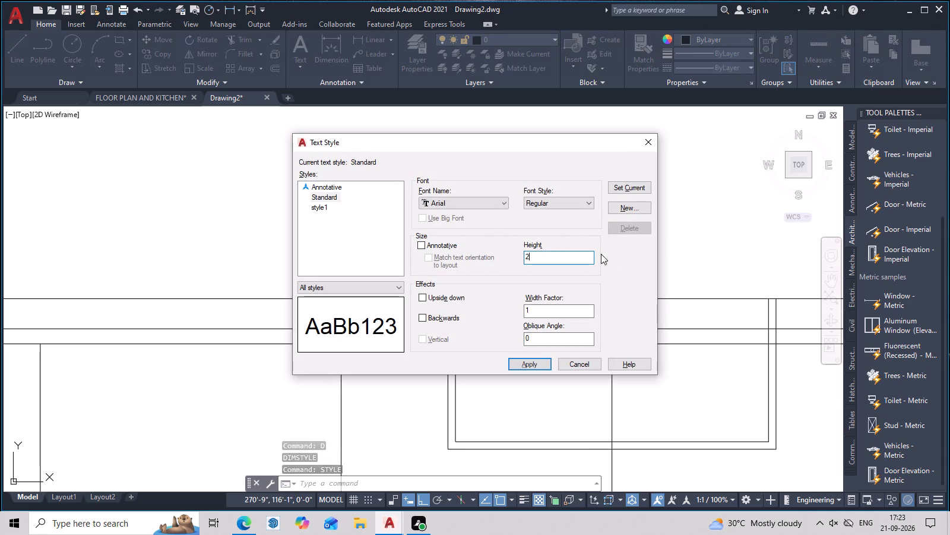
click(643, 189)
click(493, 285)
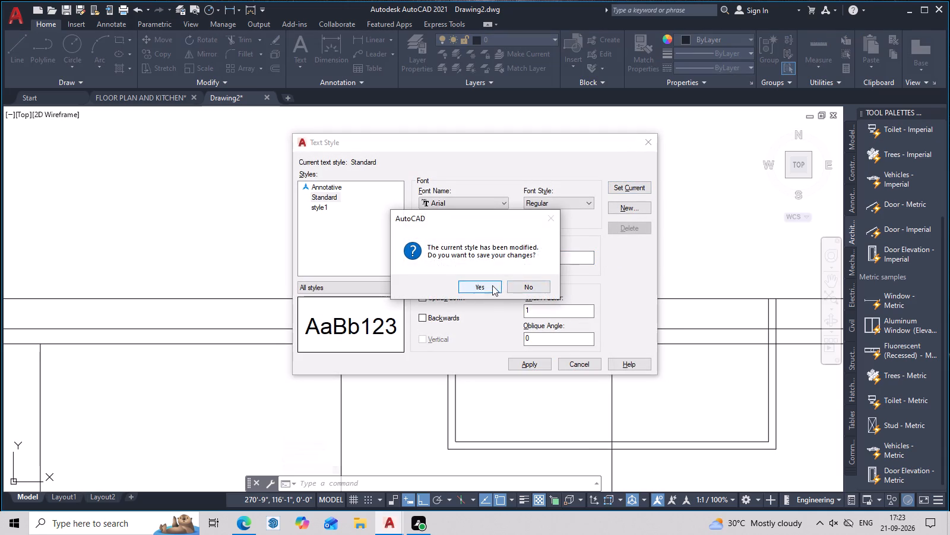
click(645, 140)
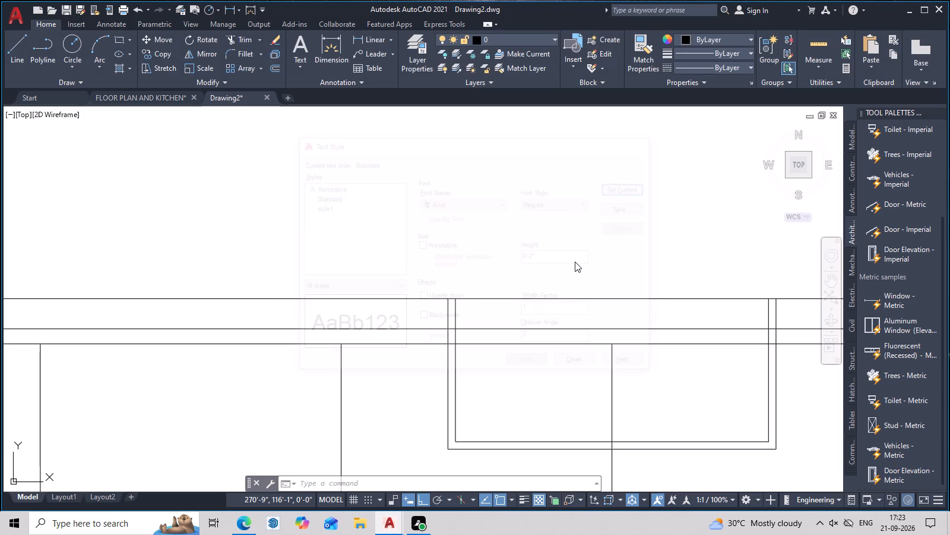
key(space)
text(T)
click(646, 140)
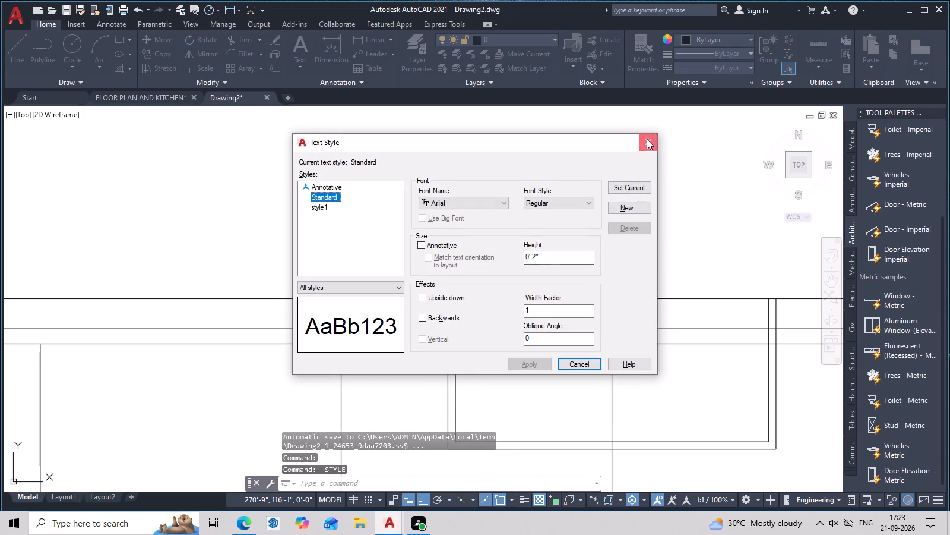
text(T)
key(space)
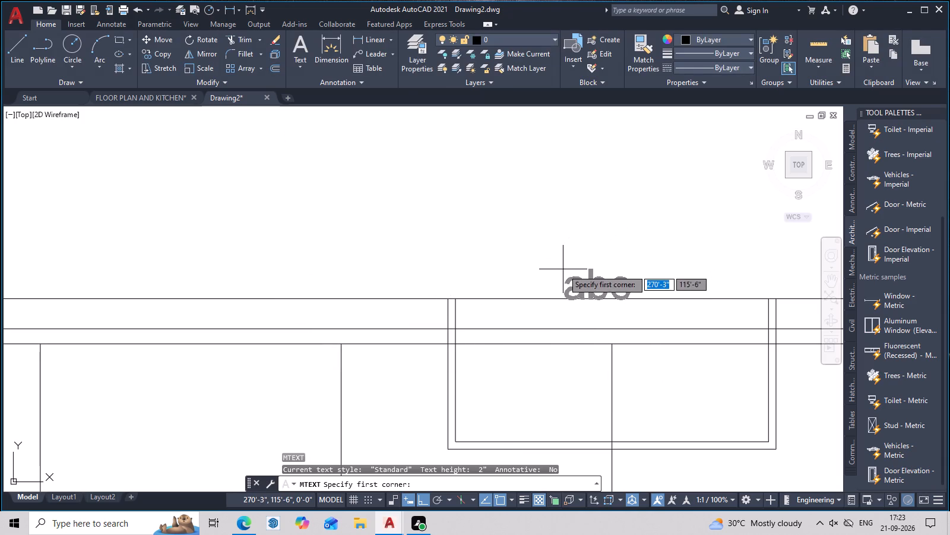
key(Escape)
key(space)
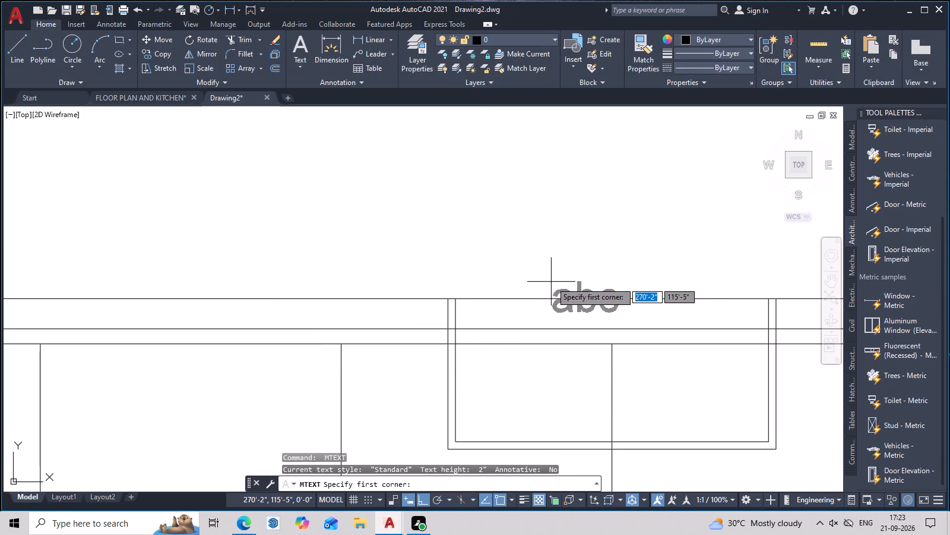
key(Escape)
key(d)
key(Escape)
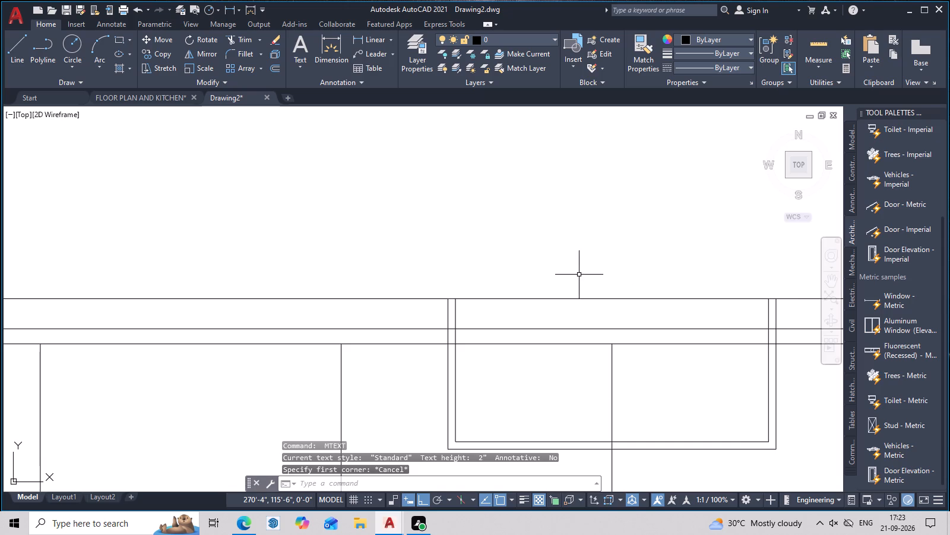
Set the Standard text style's height to 0.5" and make the style current, saving the changes.
text(STY)
key(space)
drag(556, 253, 542, 256)
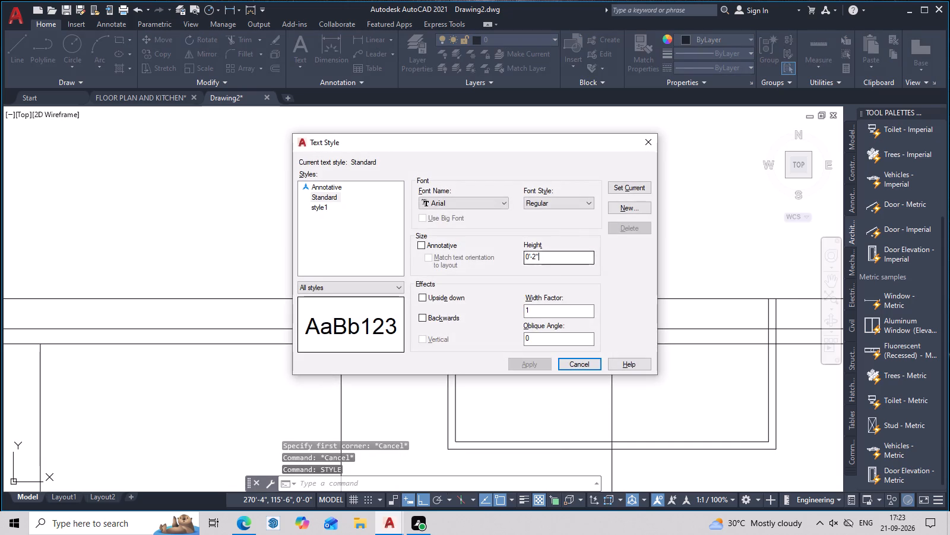
drag(542, 256, 505, 262)
key(BackSpace)
key(period)
key(5)
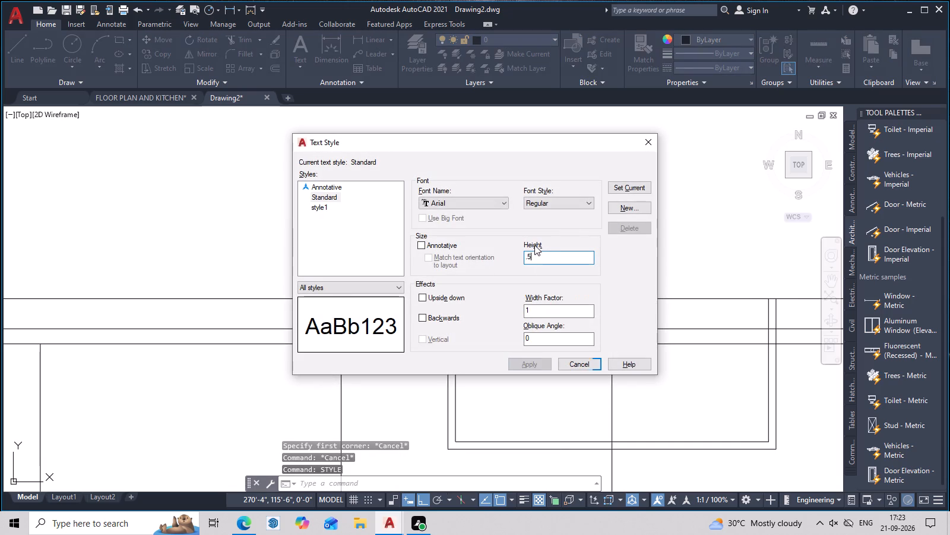
click(619, 184)
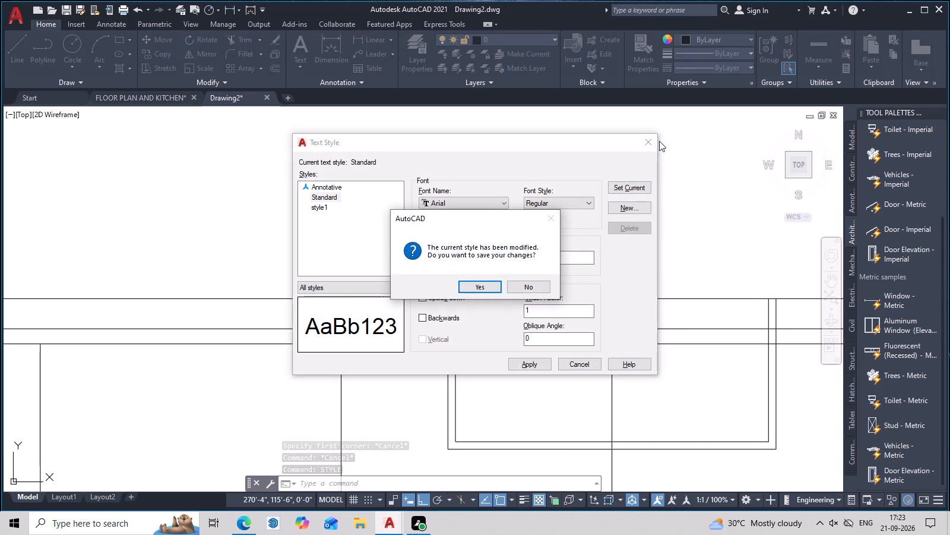
click(476, 290)
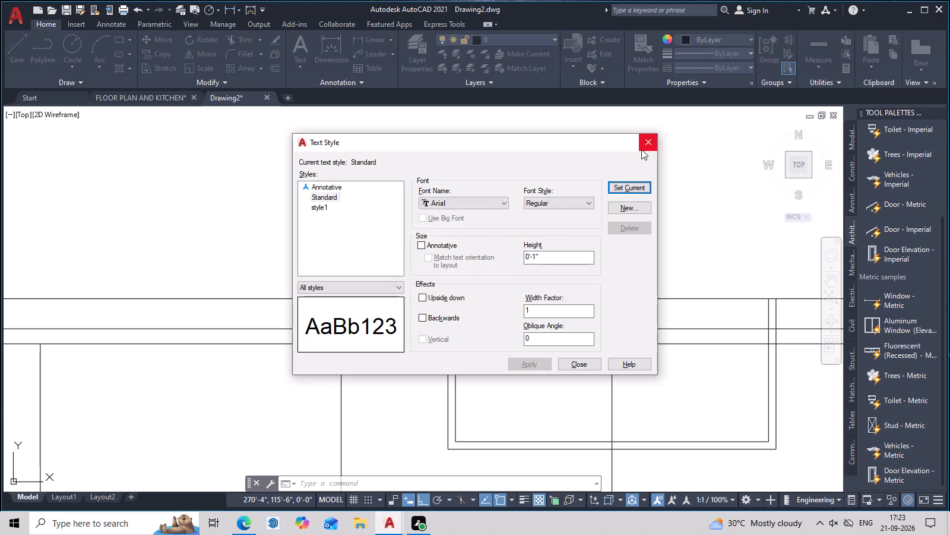
click(644, 150)
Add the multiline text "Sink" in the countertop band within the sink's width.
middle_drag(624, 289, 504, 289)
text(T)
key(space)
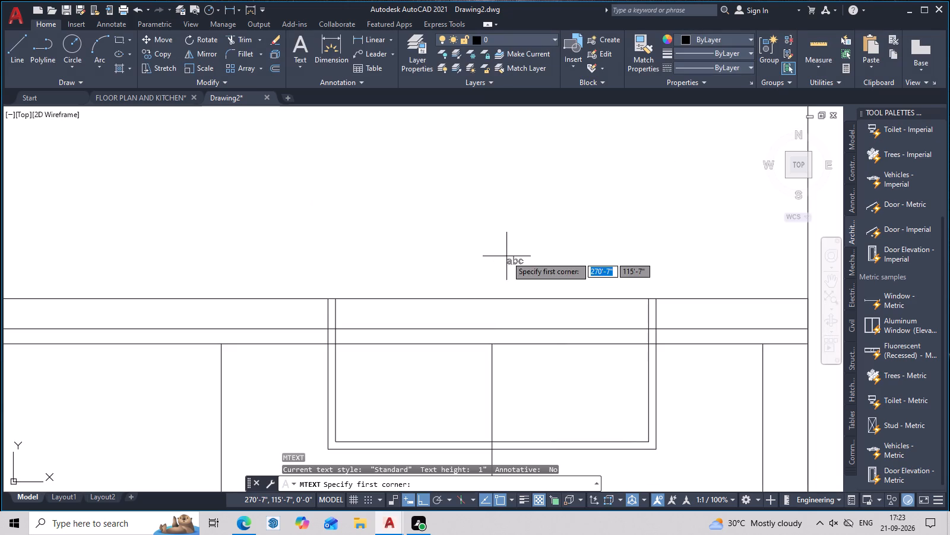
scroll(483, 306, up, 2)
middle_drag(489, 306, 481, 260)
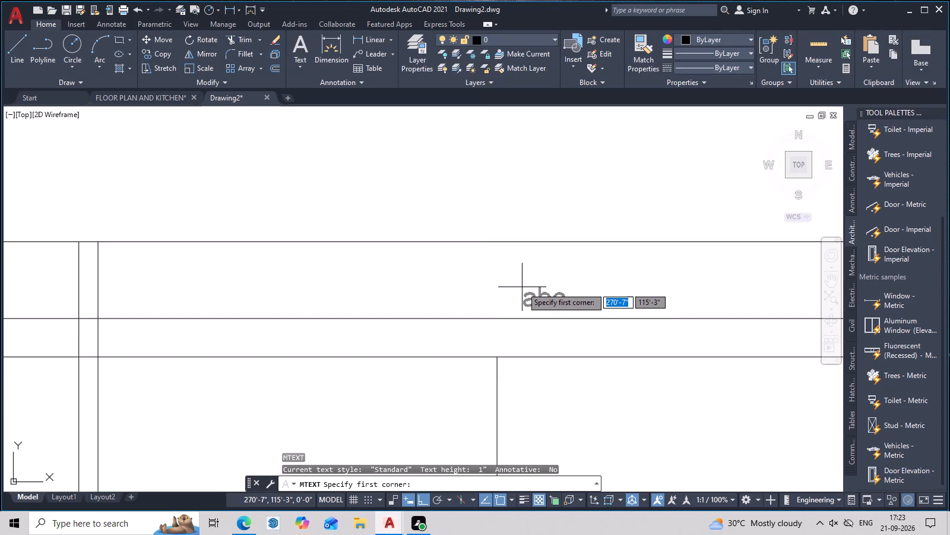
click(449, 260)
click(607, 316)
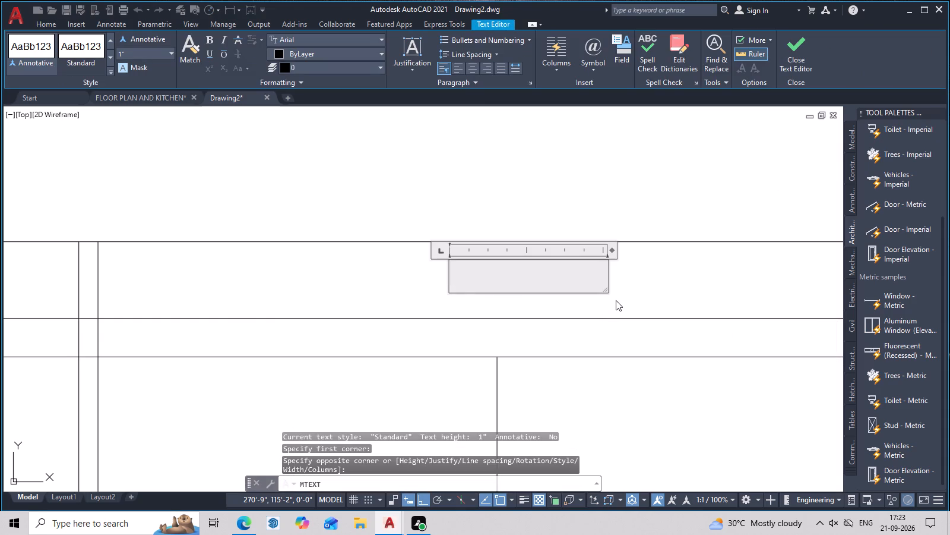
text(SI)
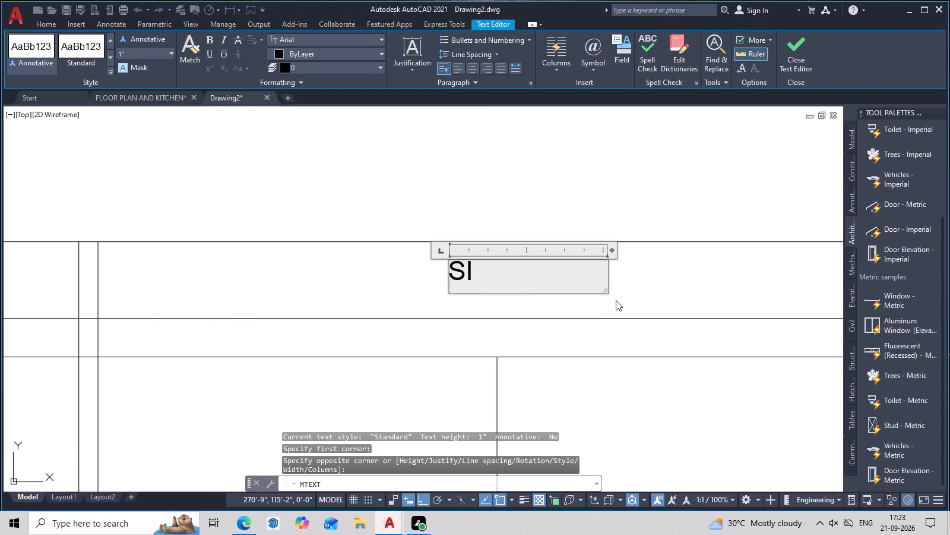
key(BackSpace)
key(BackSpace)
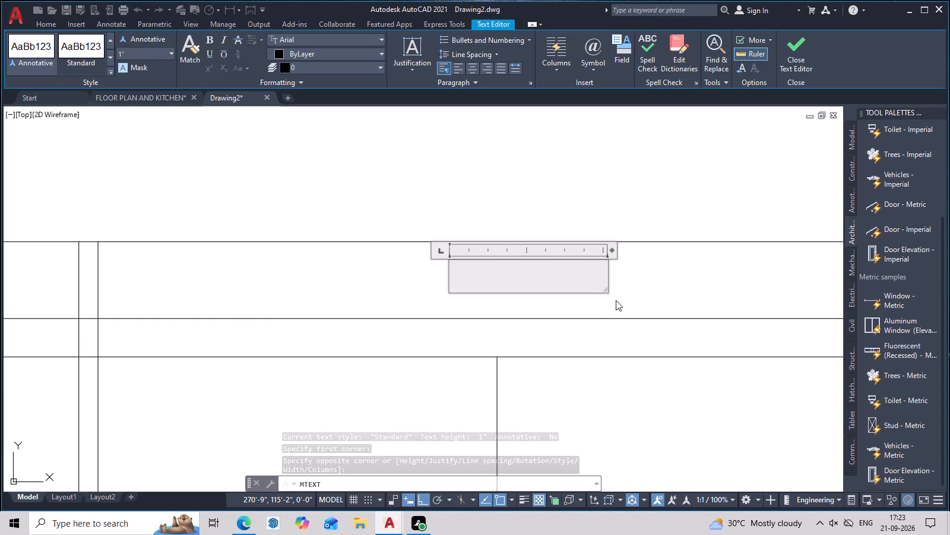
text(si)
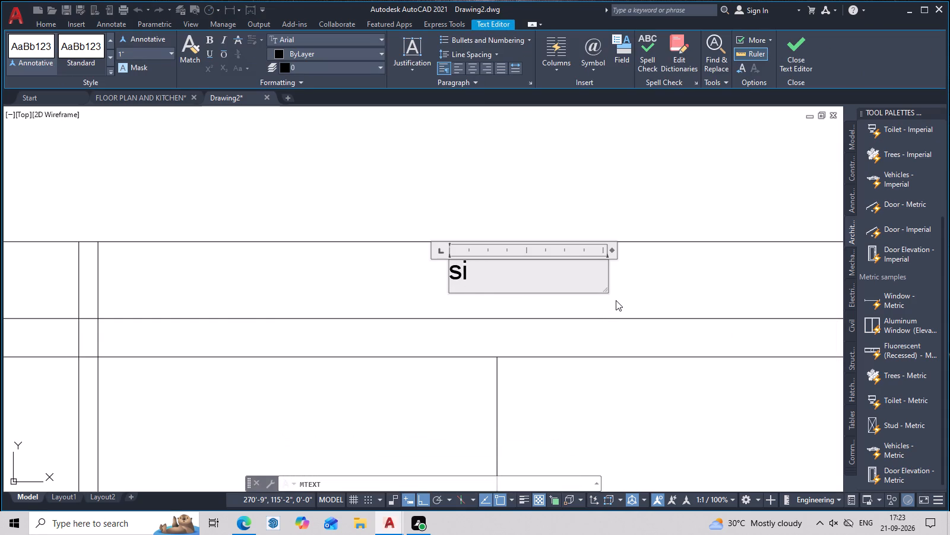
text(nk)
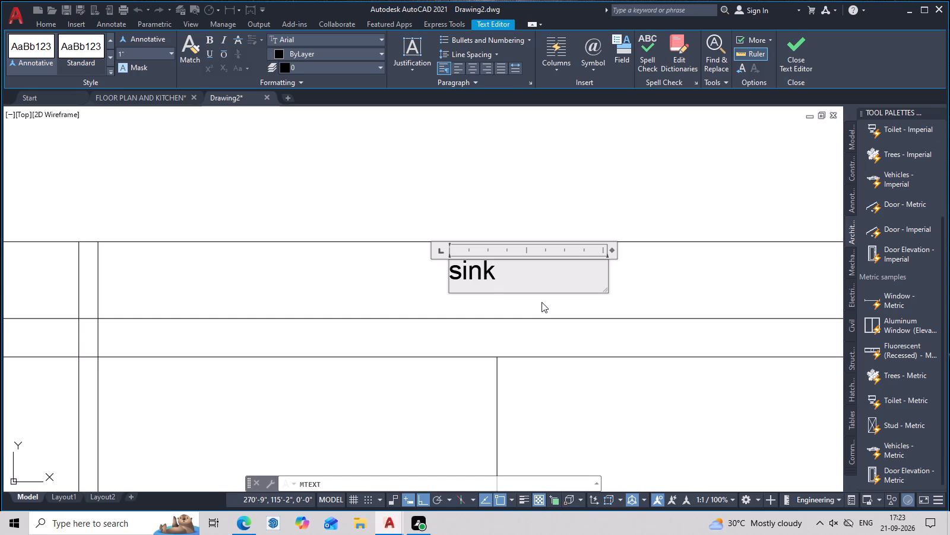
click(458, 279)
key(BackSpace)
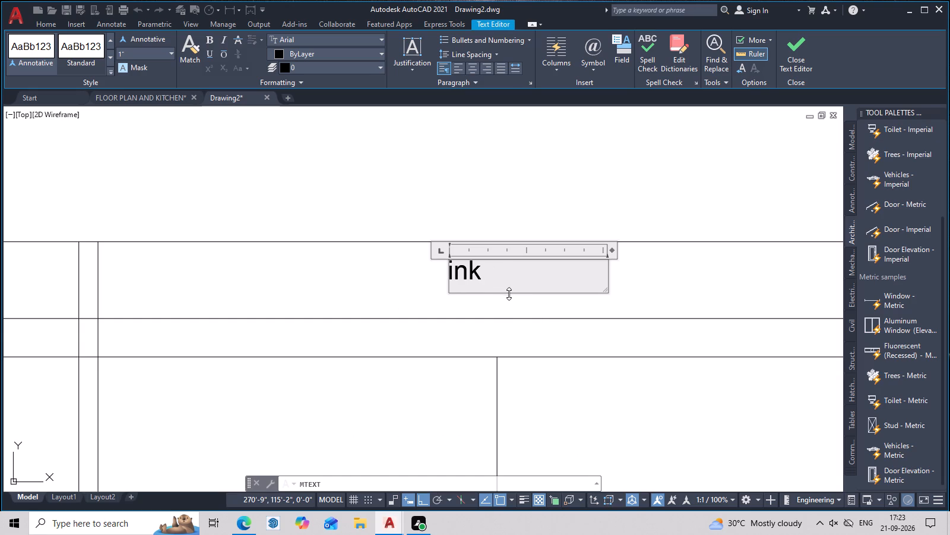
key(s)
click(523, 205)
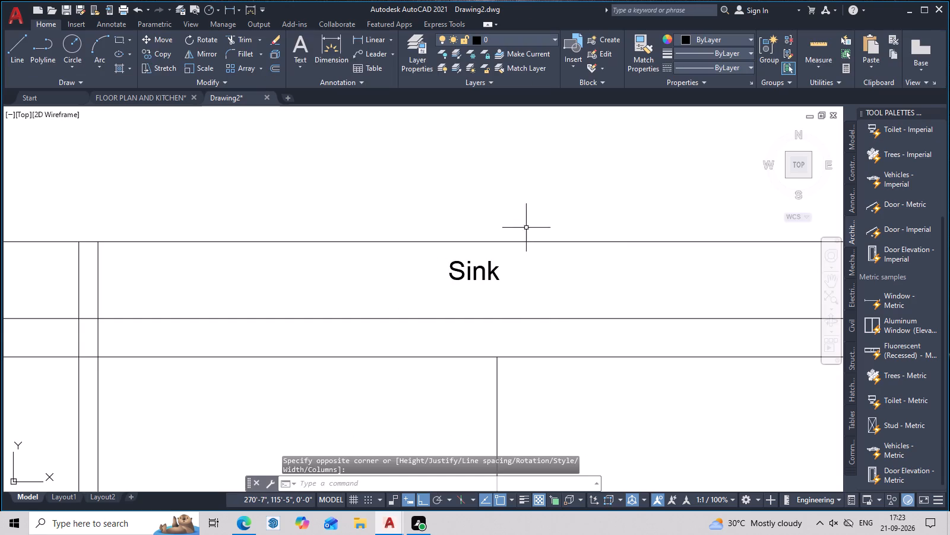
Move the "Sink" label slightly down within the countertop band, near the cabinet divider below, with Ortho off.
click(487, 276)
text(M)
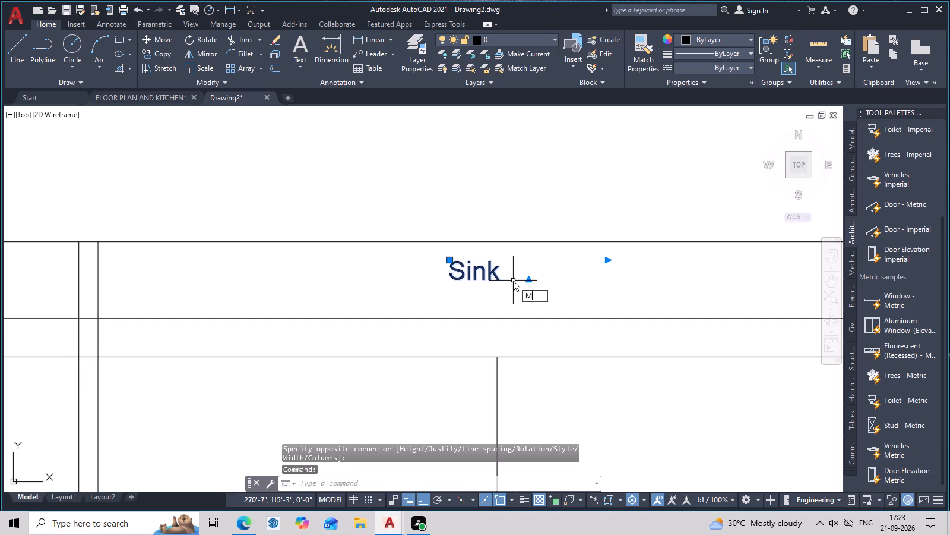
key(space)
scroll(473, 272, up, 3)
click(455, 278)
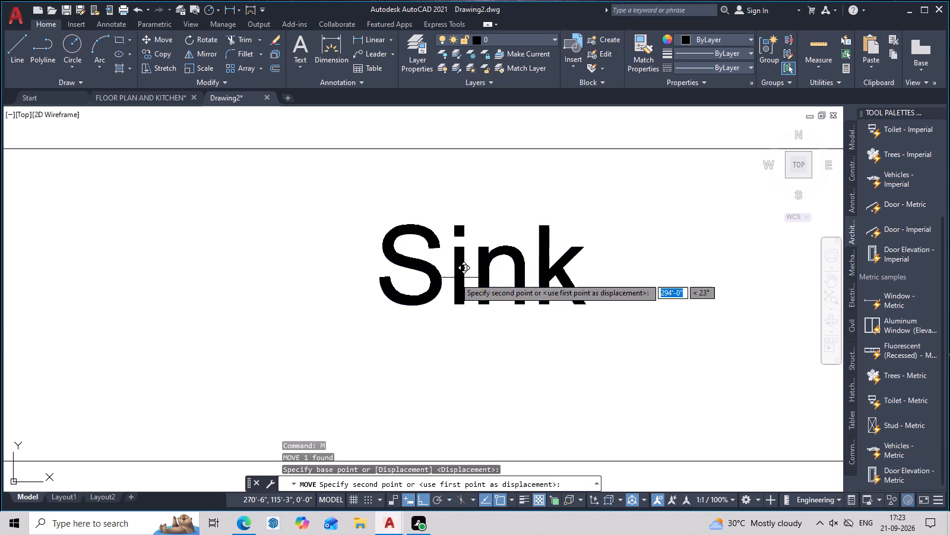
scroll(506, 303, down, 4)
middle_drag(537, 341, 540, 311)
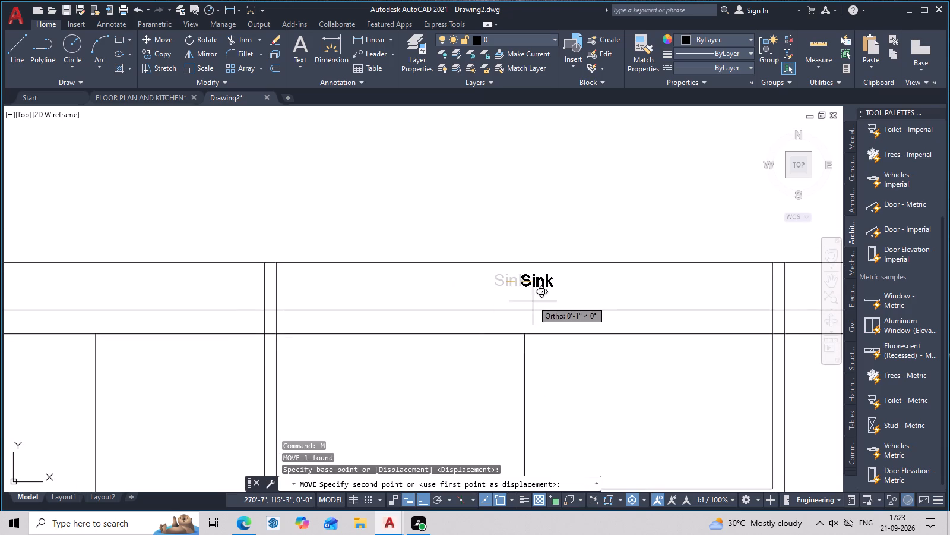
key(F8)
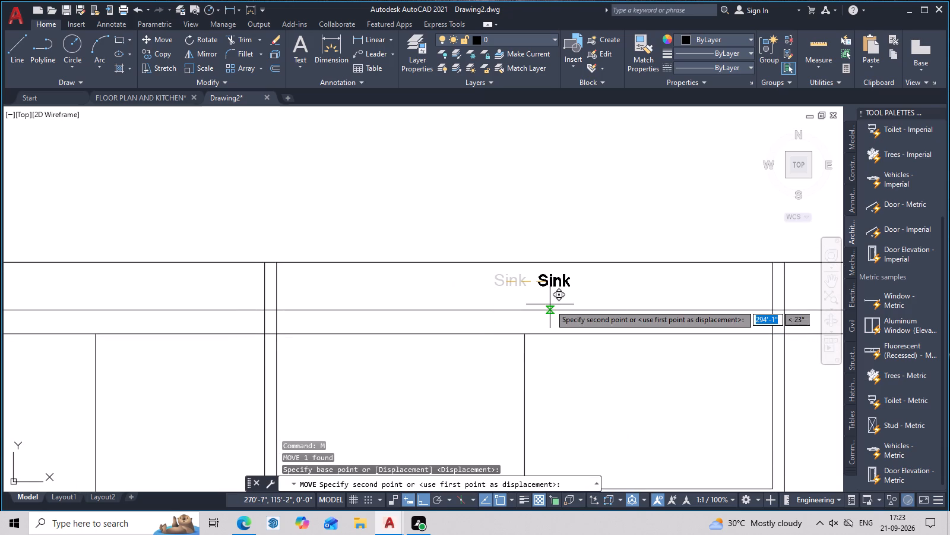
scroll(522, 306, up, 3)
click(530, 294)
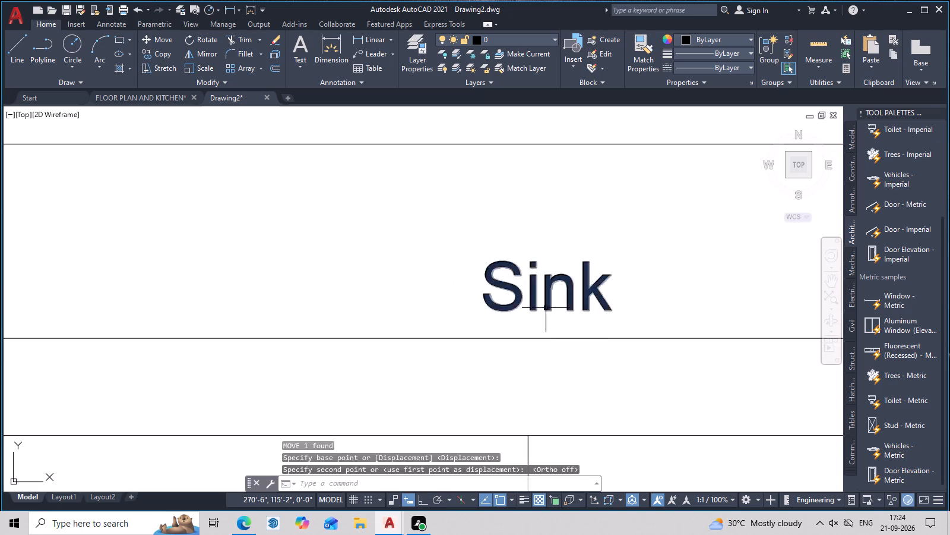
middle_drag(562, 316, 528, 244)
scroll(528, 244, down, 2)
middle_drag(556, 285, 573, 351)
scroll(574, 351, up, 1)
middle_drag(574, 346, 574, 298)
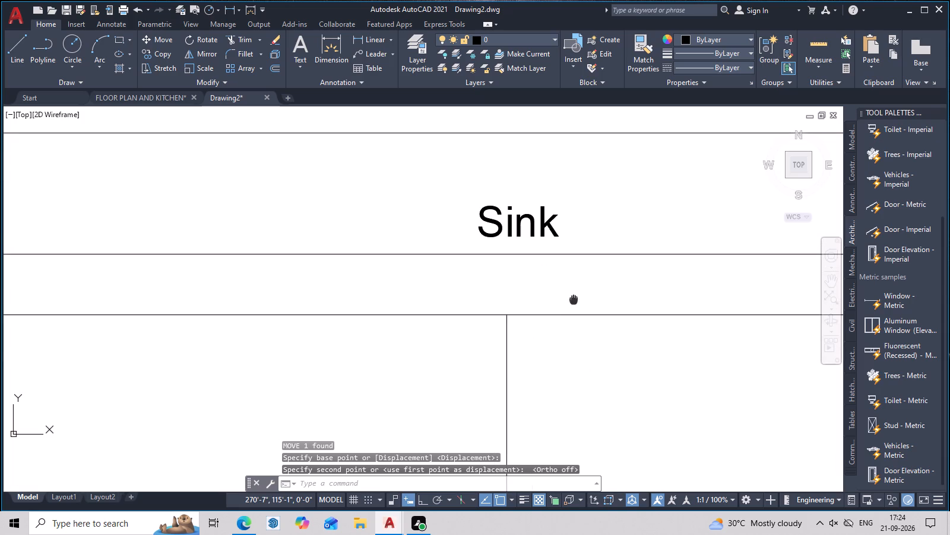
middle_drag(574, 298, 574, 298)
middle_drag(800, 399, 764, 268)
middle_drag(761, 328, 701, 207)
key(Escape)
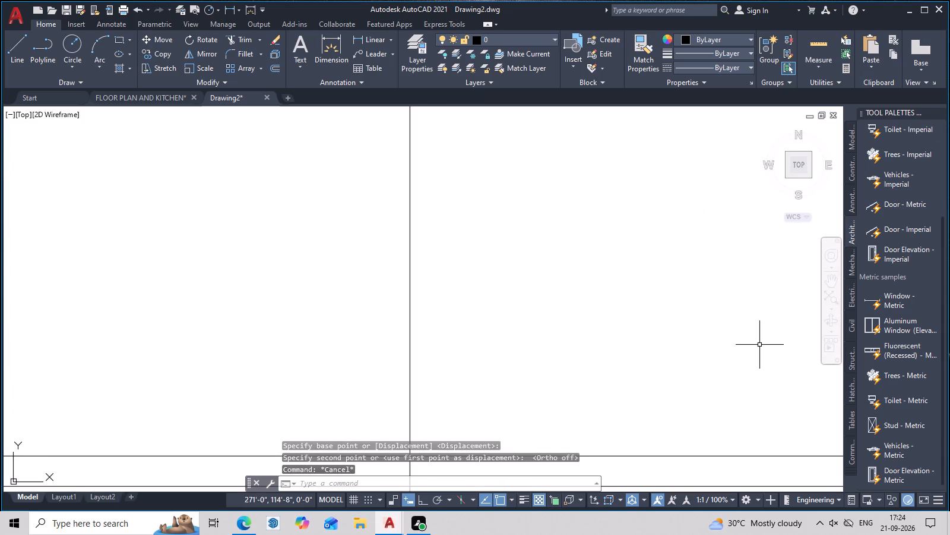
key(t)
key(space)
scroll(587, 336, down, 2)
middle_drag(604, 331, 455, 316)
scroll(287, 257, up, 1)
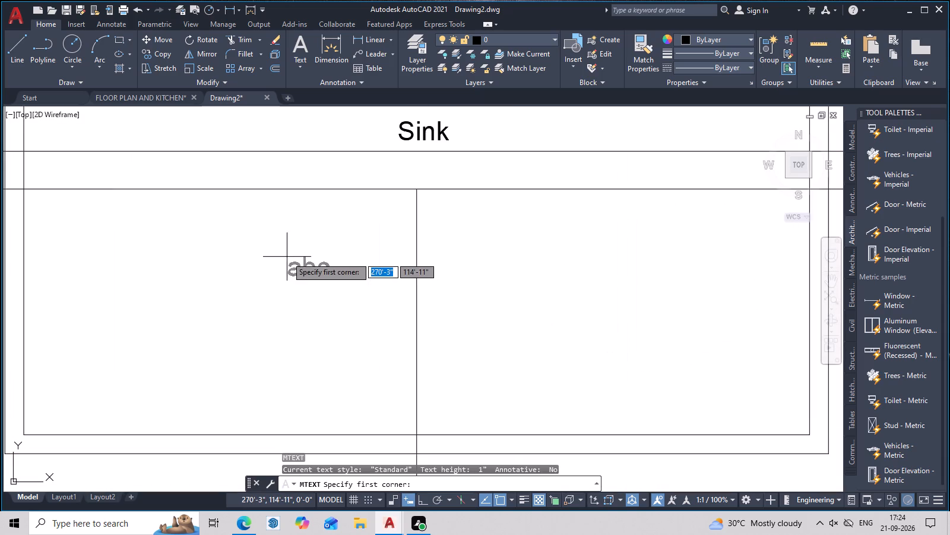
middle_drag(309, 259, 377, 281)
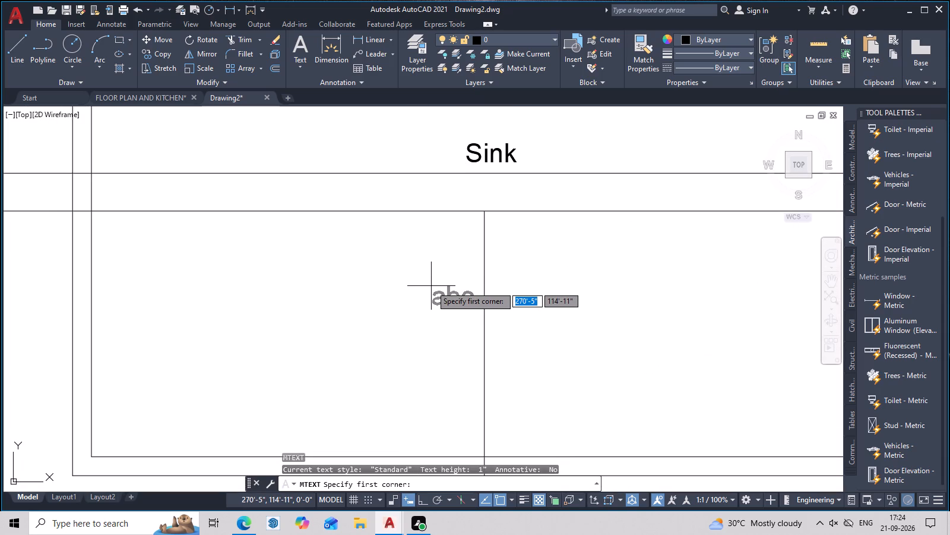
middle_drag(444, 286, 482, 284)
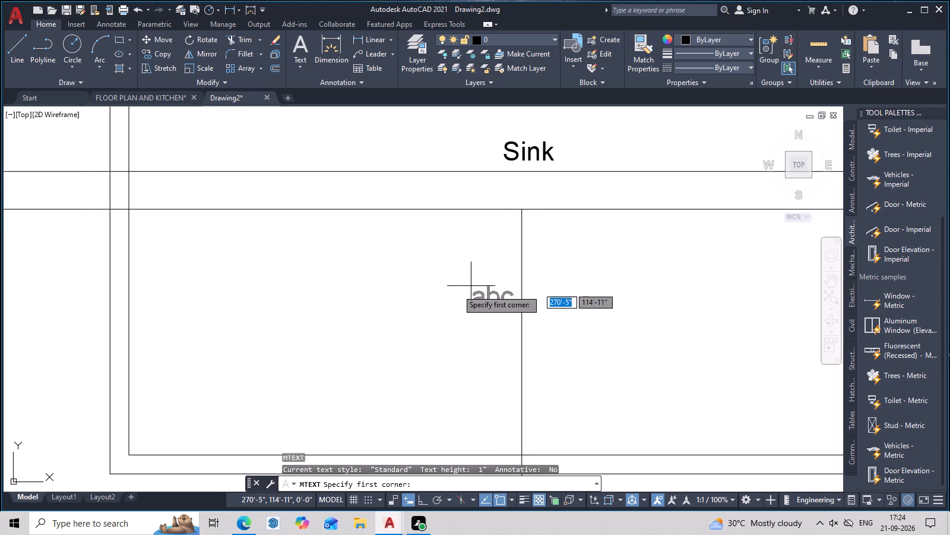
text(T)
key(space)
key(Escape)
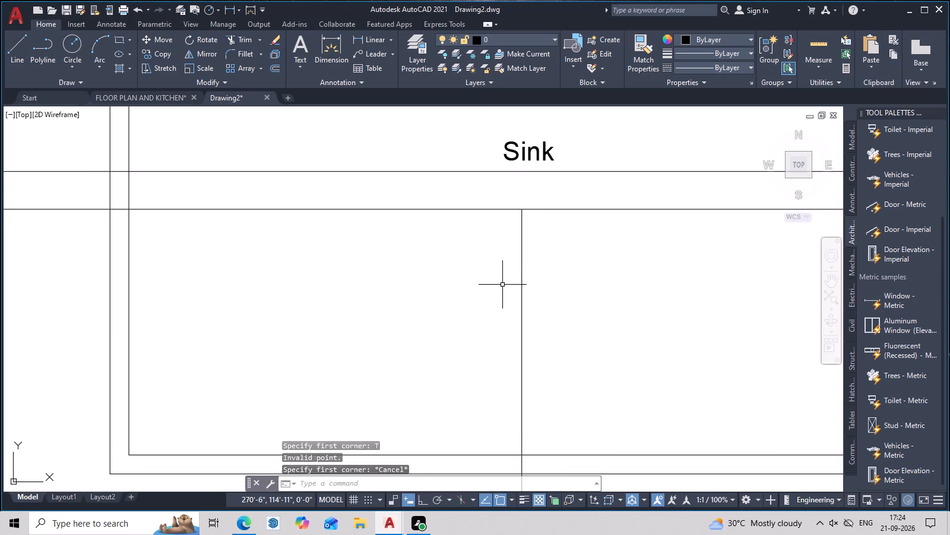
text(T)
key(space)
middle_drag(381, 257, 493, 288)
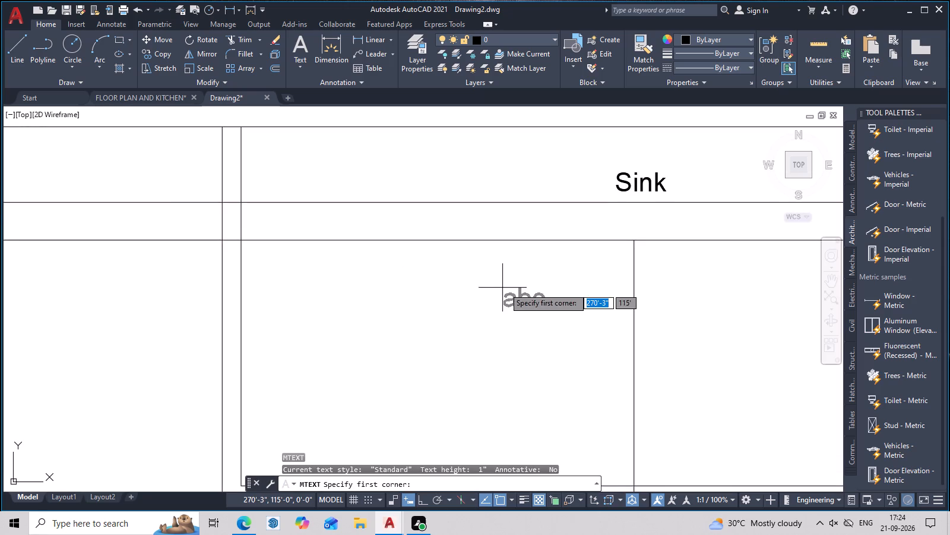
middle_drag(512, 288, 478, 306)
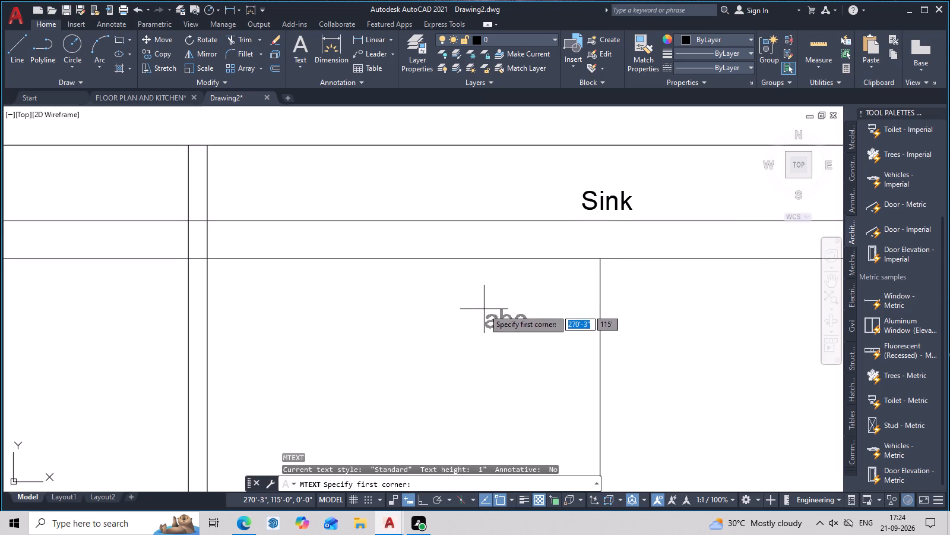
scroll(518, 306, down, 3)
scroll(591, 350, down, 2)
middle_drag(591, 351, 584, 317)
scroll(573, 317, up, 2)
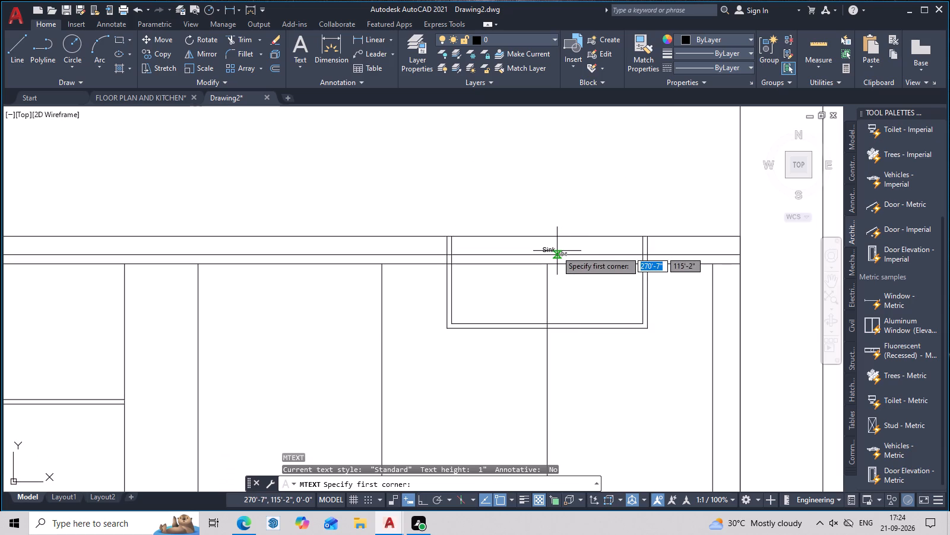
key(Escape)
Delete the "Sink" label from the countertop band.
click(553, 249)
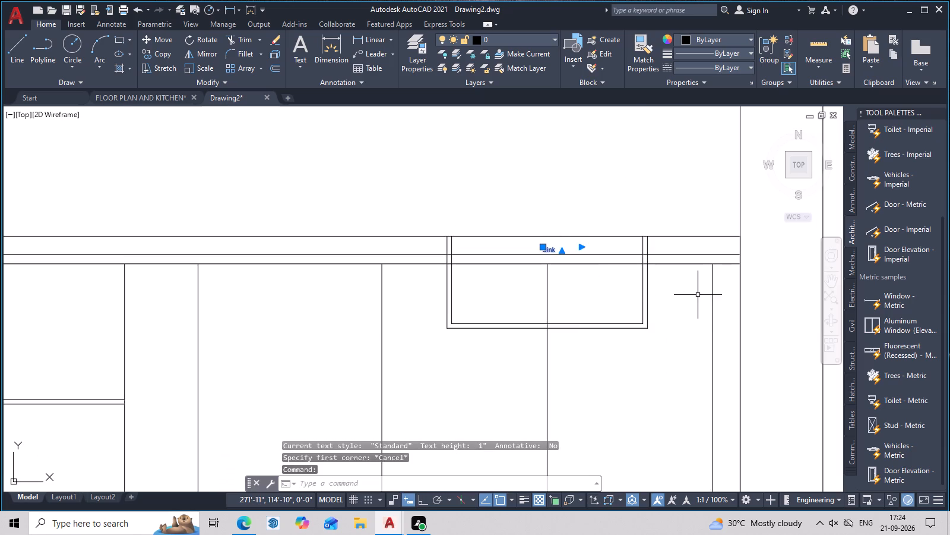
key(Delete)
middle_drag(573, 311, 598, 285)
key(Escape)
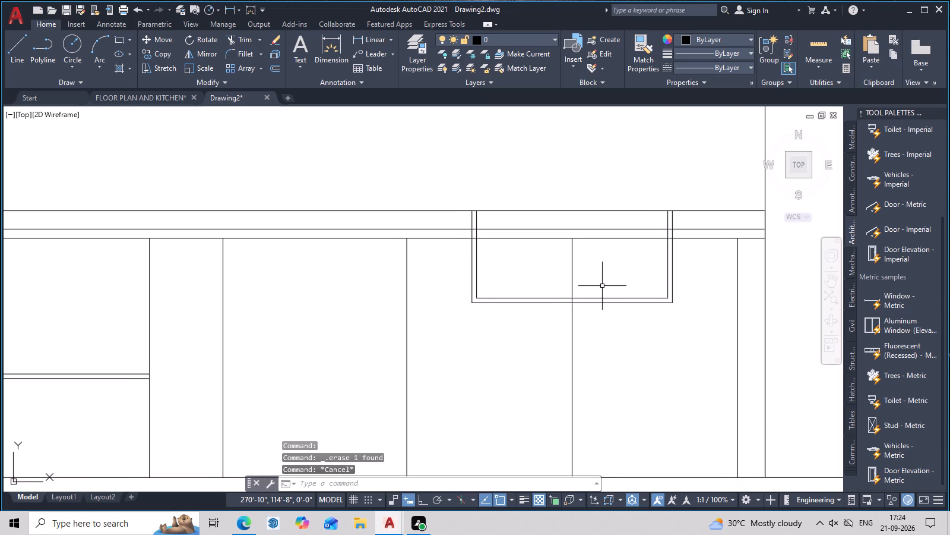
Set the Standard text style's height to 3" and make the style current, saving the changes.
text(STY)
key(space)
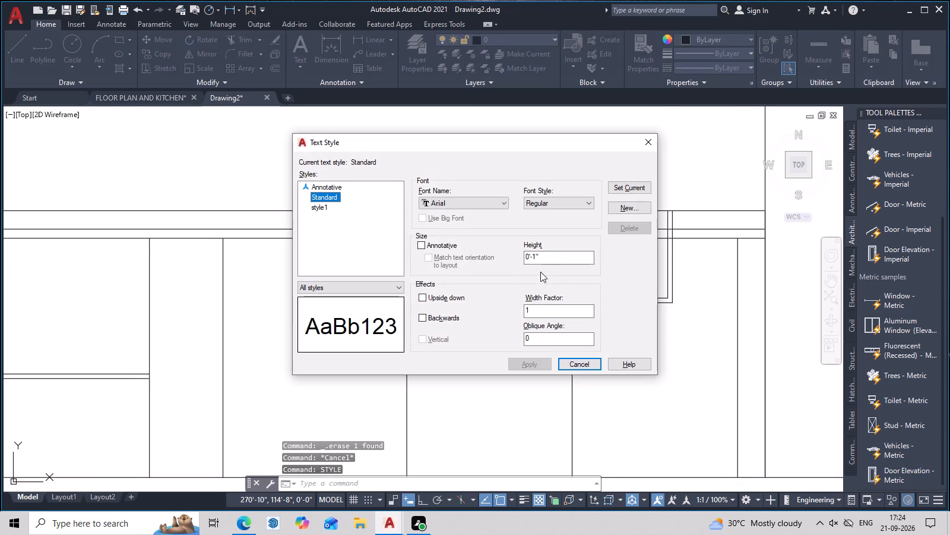
click(550, 260)
key(BackSpace)
key(BackSpace)
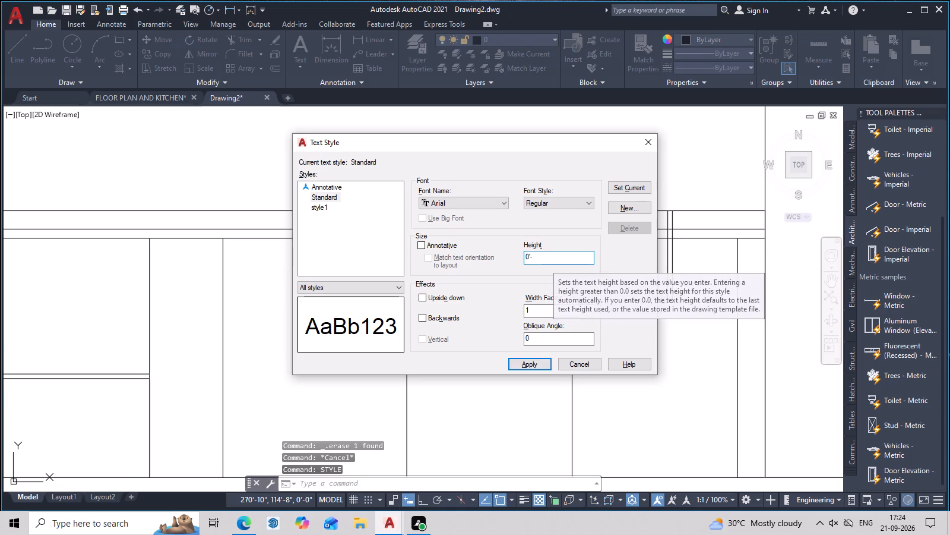
key(2)
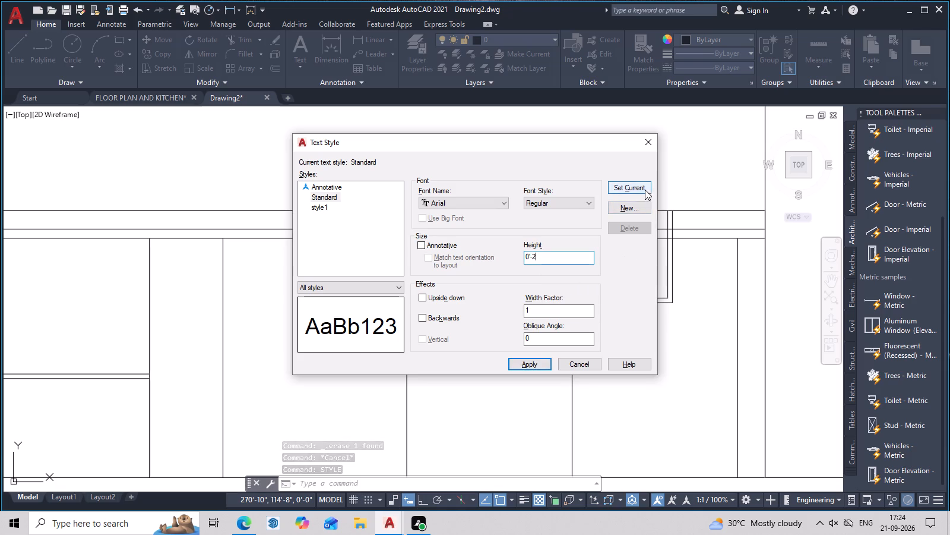
key(BackSpace)
key(3)
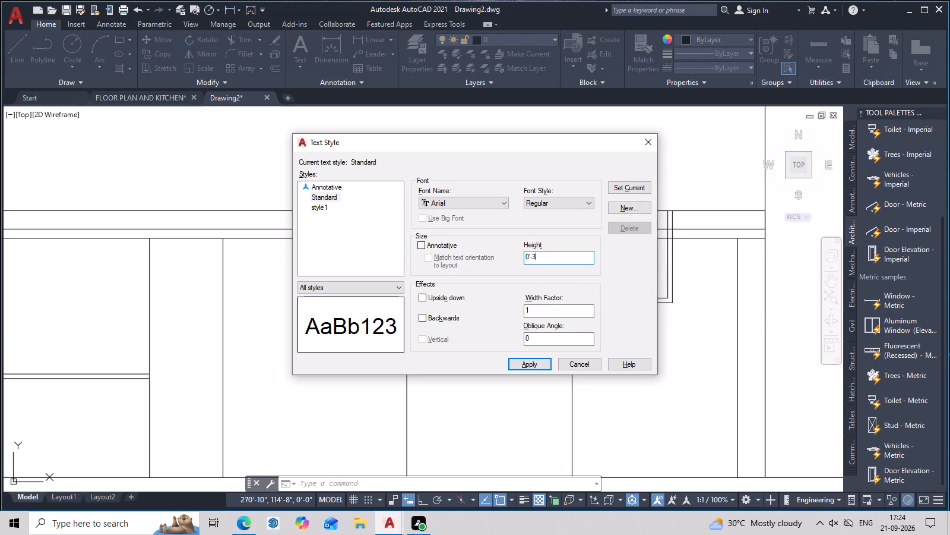
click(627, 188)
click(480, 285)
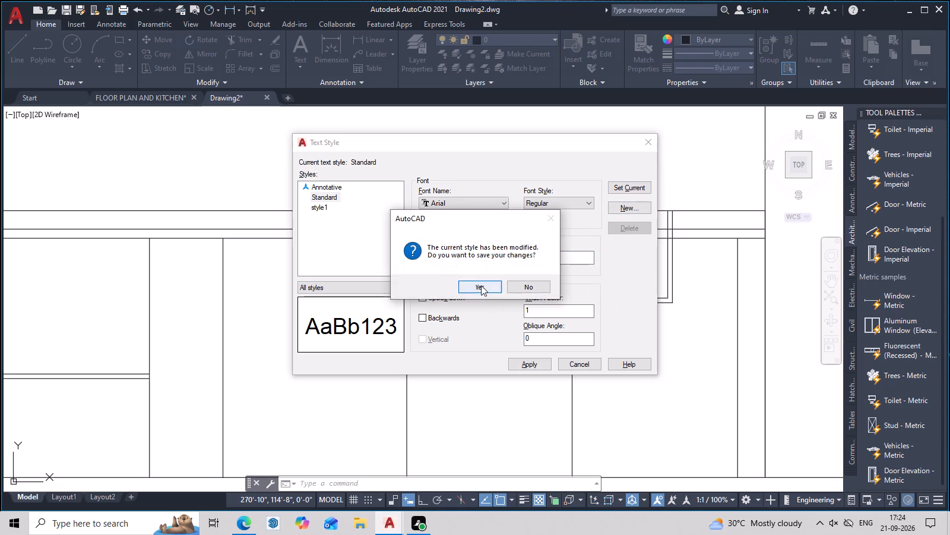
click(632, 189)
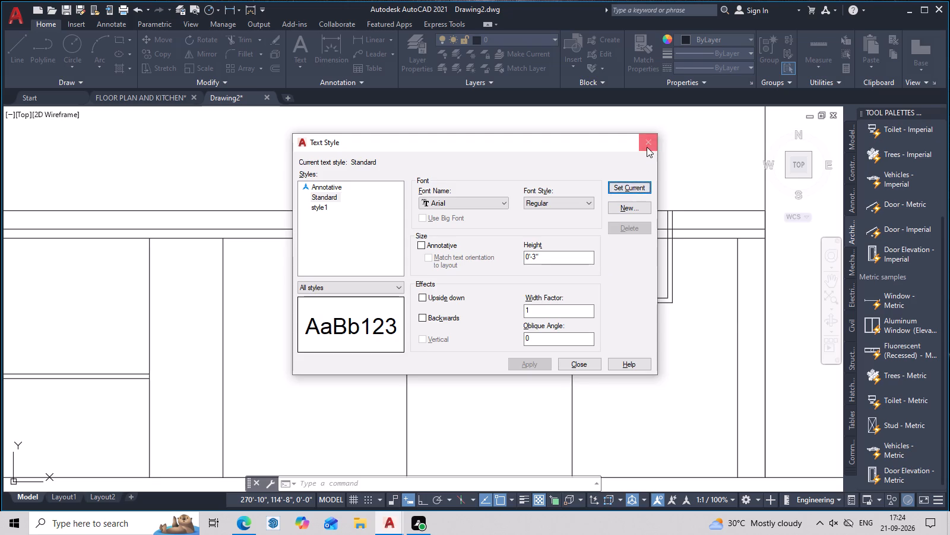
click(647, 147)
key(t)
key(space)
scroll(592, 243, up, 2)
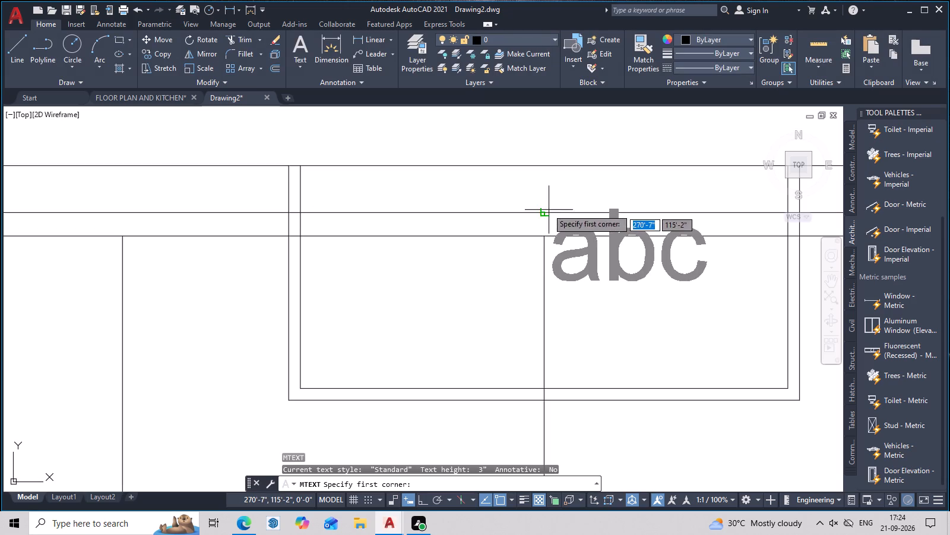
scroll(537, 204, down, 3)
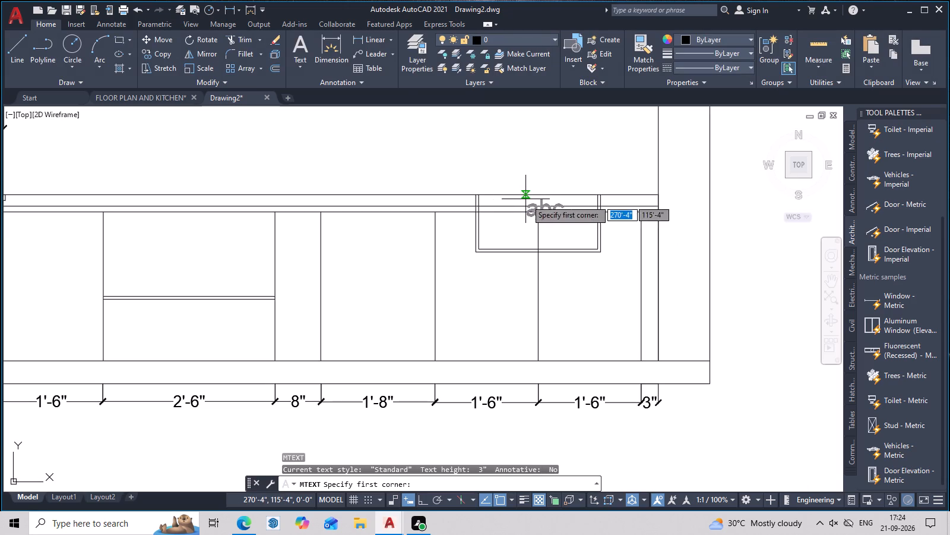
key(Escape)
Set the Standard text style's height to 2" and make the style current, saving the changes.
text(STY)
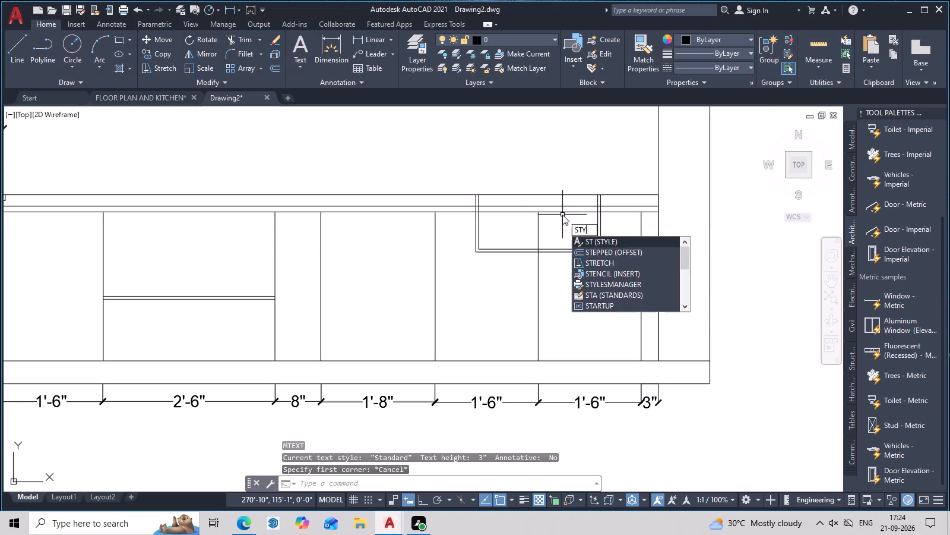
key(space)
drag(567, 259, 525, 262)
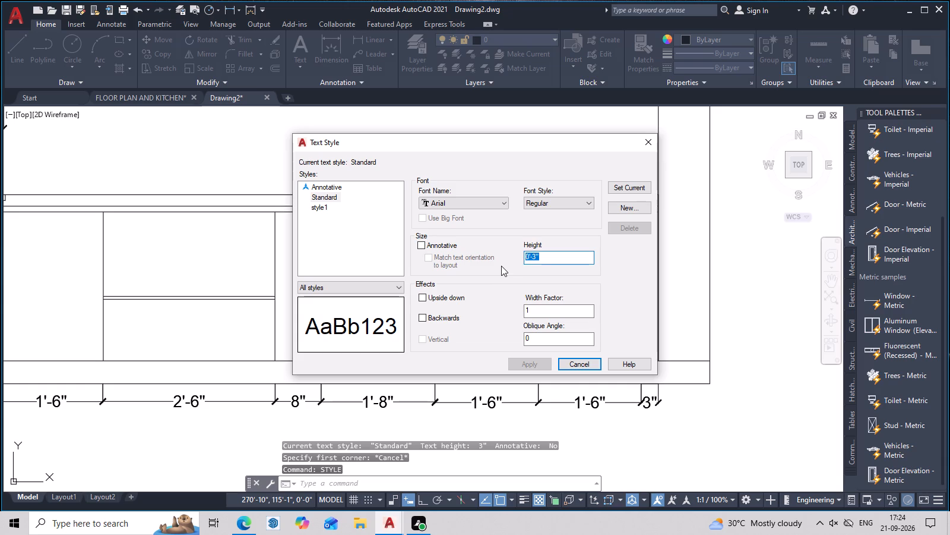
key(BackSpace)
key(2)
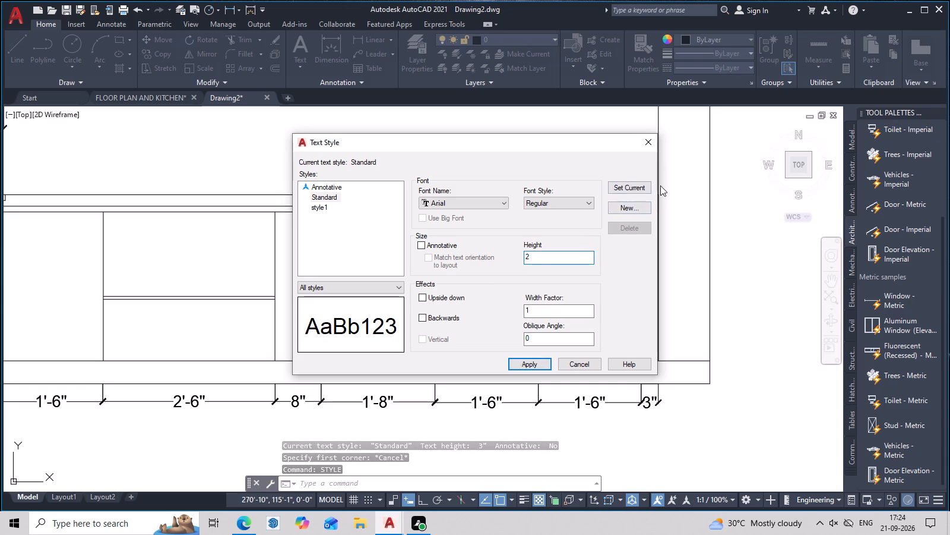
click(638, 199)
click(643, 192)
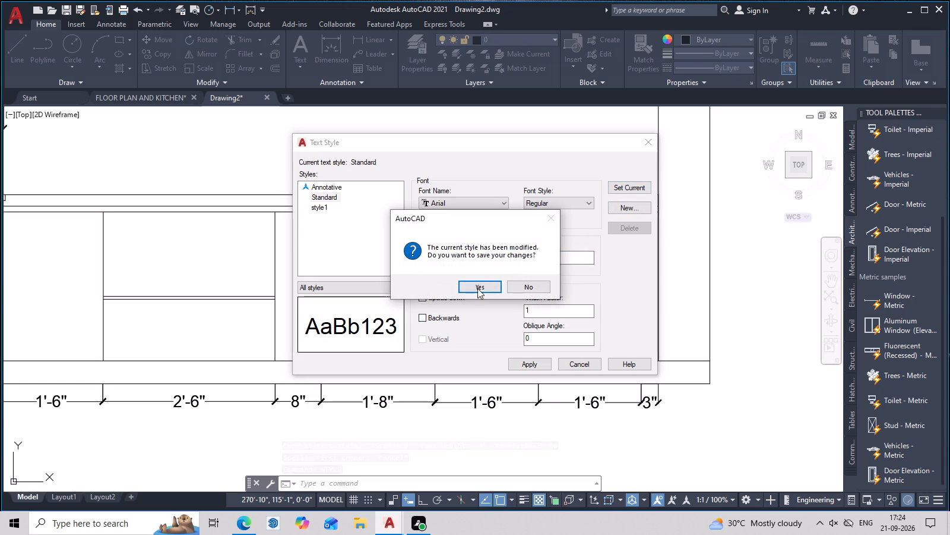
click(476, 291)
click(647, 141)
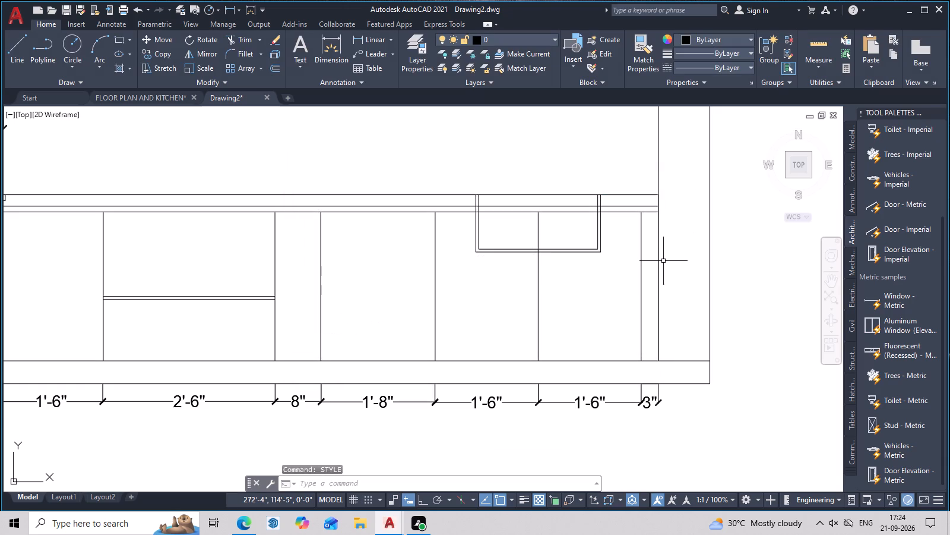
Add the multiline text "Sink" in the countertop band, near the middle of the sink's width.
text(T)
key(space)
scroll(570, 187, up, 2)
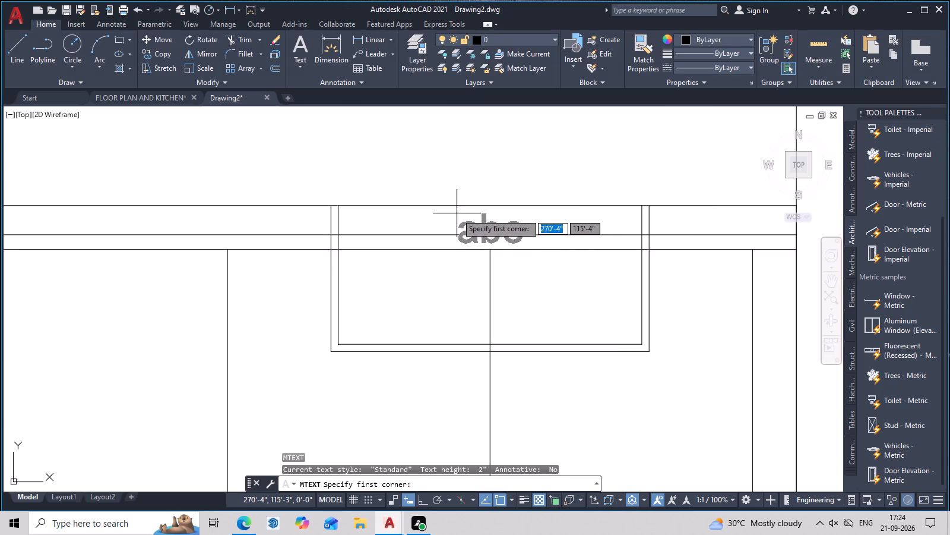
click(457, 213)
click(522, 235)
text(SI)
key(BackSpace)
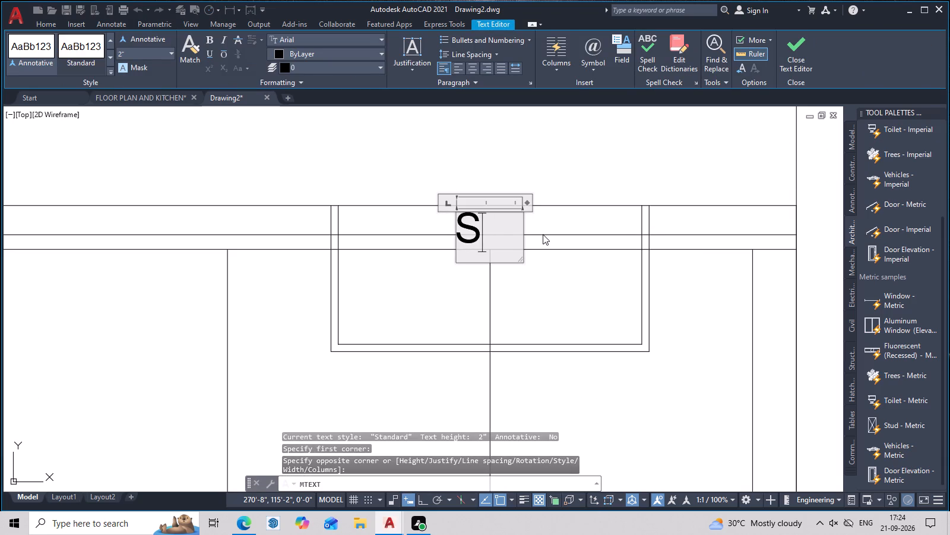
key(i)
key(n)
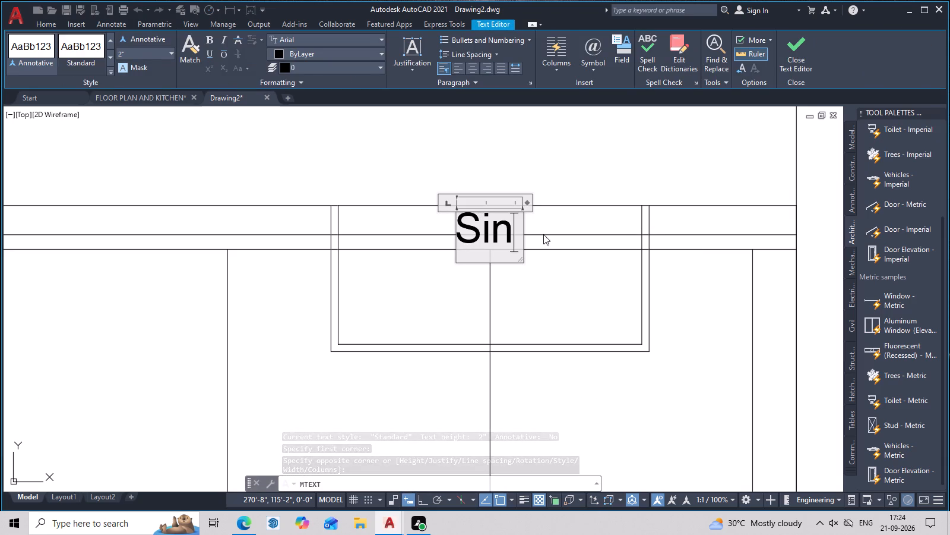
key(l)
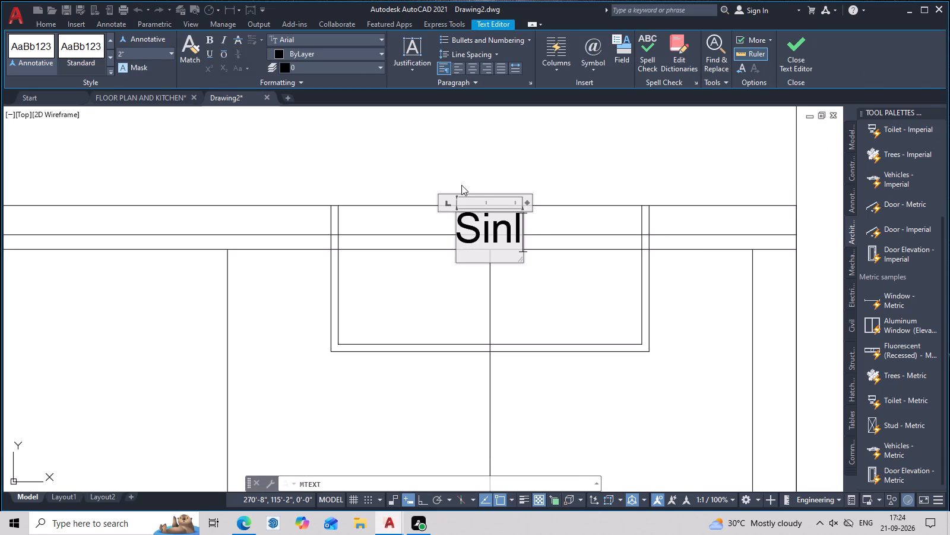
key(BackSpace)
text(k)
key(space)
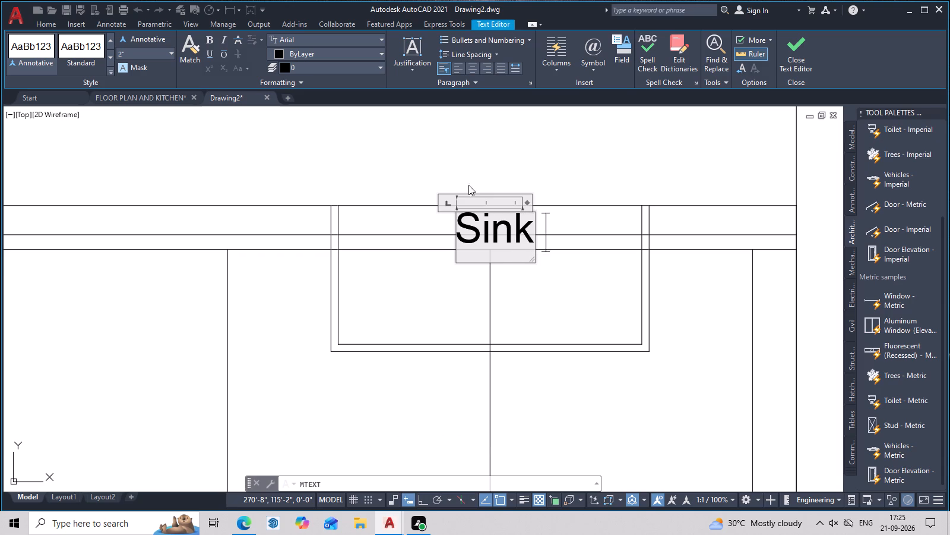
click(536, 166)
Move the "Sink" label slightly up and to the right so it overlaps the countertop's top line.
middle_drag(595, 246, 602, 318)
scroll(543, 286, up, 1)
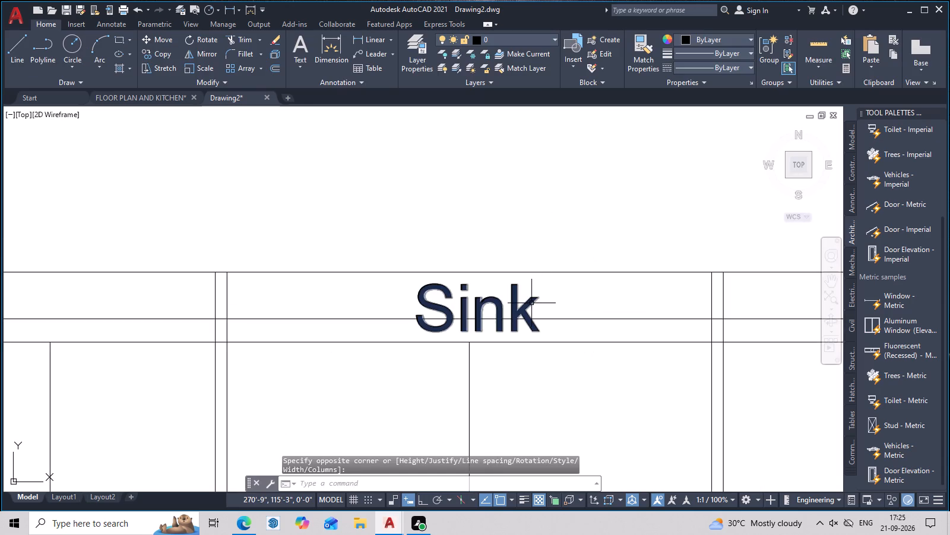
click(531, 304)
text(m)
key(space)
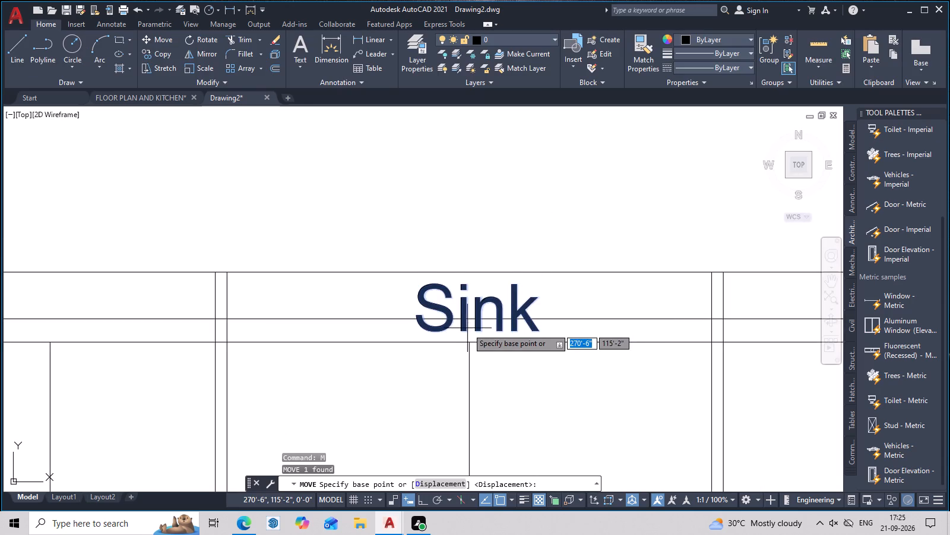
click(479, 331)
click(489, 310)
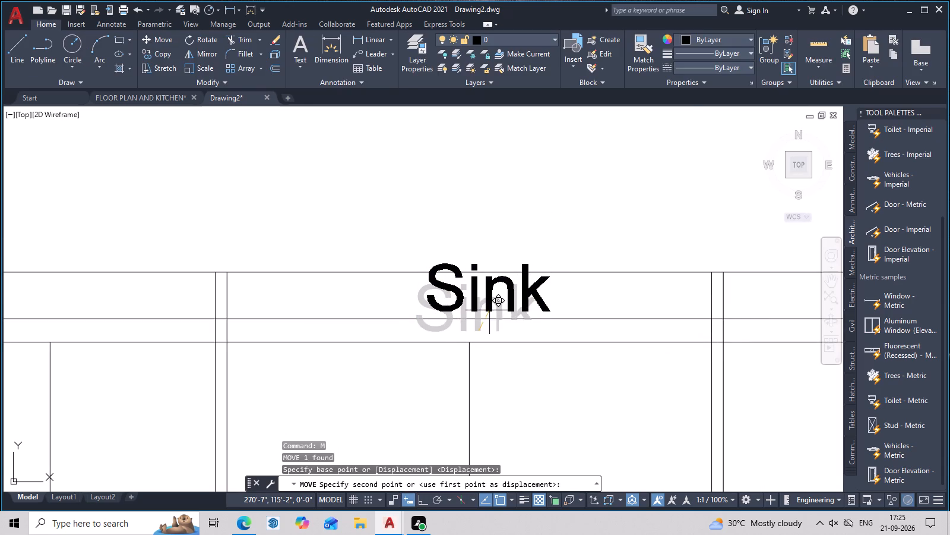
Move the "Sink" label straight up so most of it lies above the countertop's top line.
scroll(523, 324, down, 4)
middle_drag(568, 379, 571, 389)
scroll(563, 390, up, 2)
middle_drag(556, 377, 577, 446)
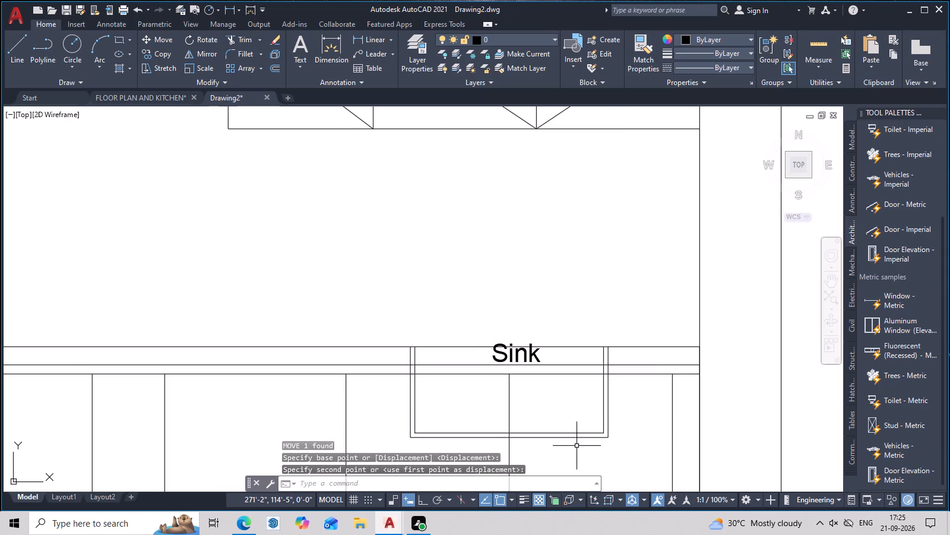
middle_drag(580, 443, 580, 438)
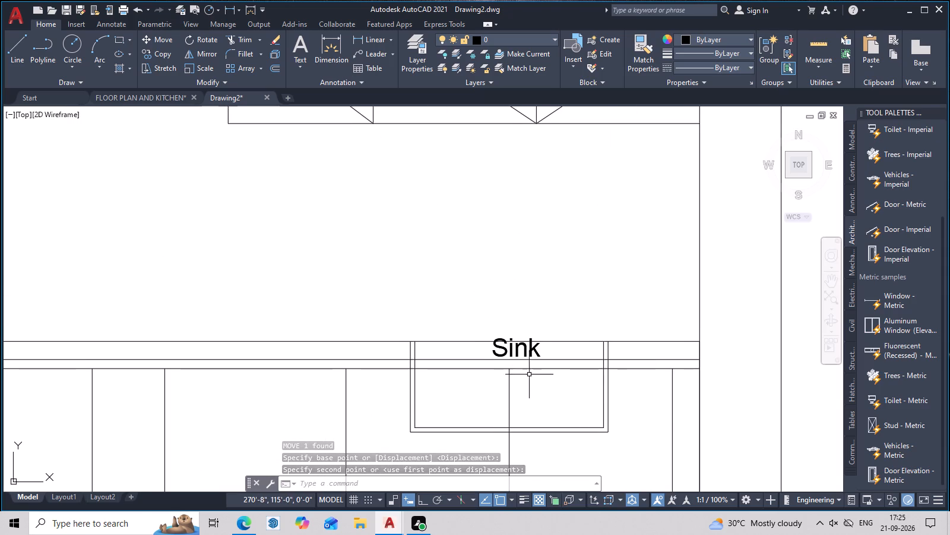
click(538, 350)
text(m)
key(space)
scroll(536, 347, up, 1)
click(505, 359)
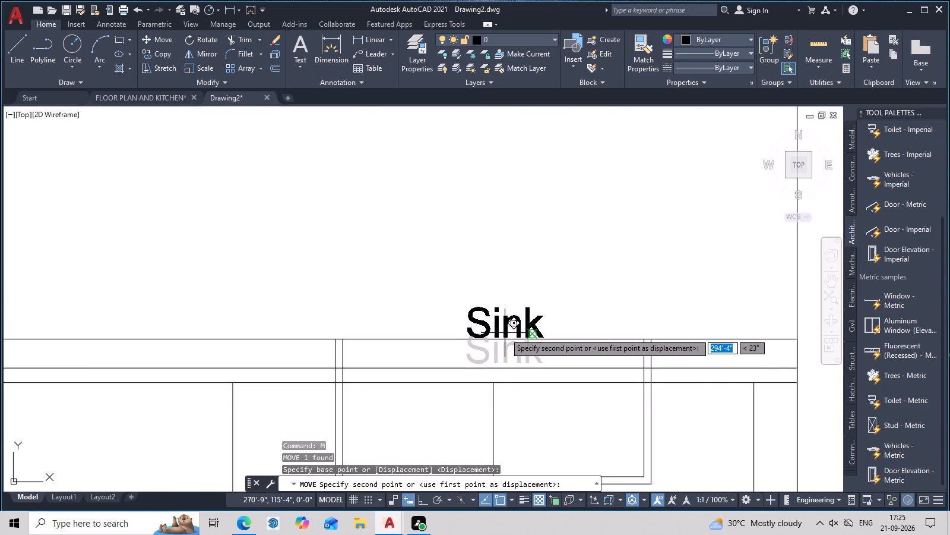
click(505, 333)
Move the "Sink" label slightly up and right so its base rests on the countertop's top line.
scroll(514, 336, up, 2)
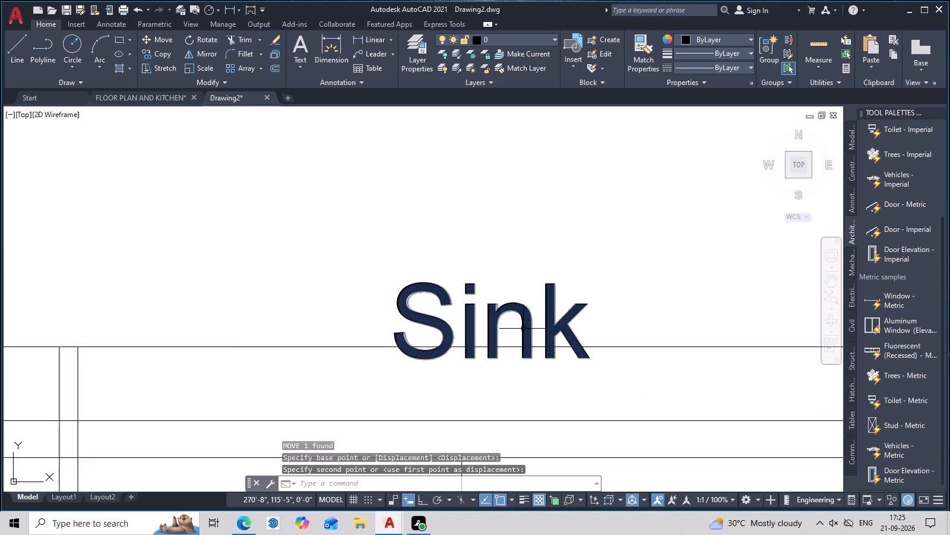
click(523, 329)
key(m)
key(space)
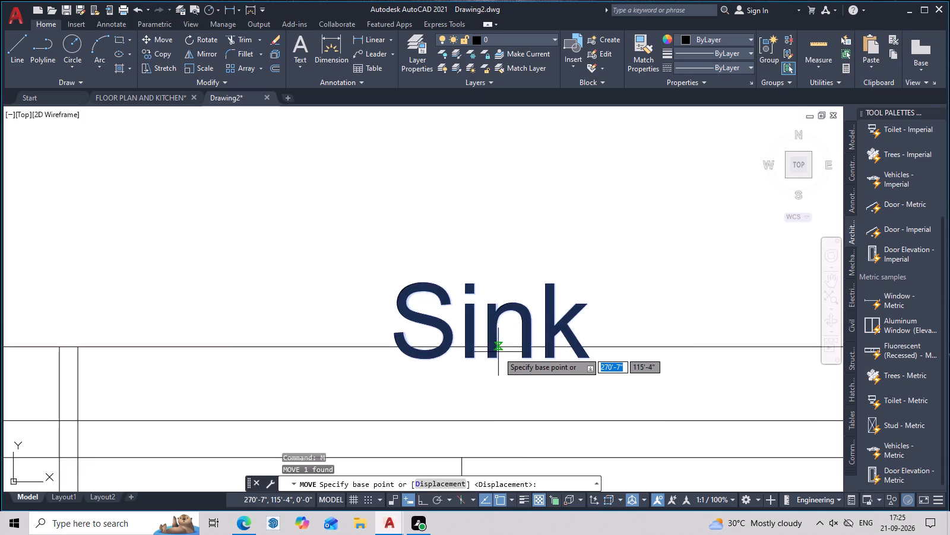
click(493, 357)
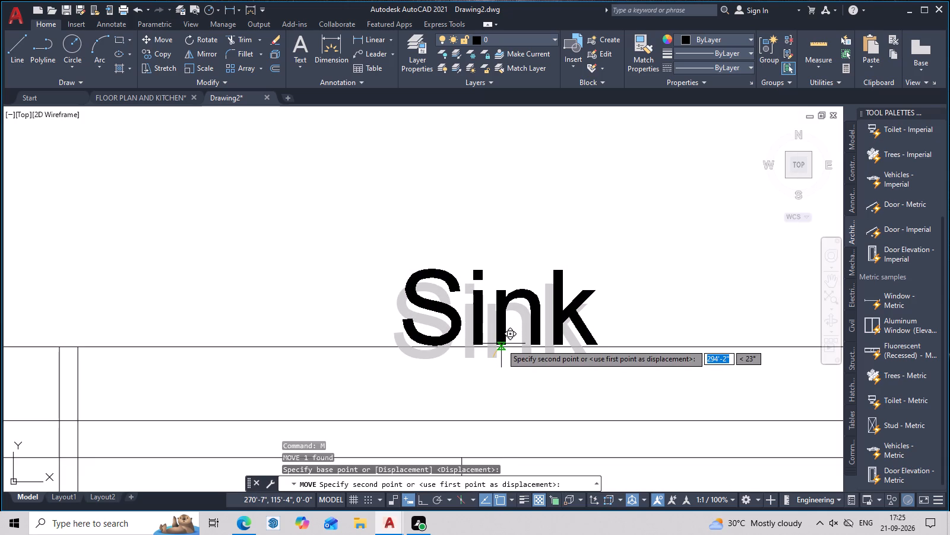
click(501, 344)
Add the multiline text "Shutter" below the sink, in the base cabinet left of the divider under it.
scroll(506, 342, down, 2)
middle_drag(530, 361, 558, 298)
middle_drag(569, 373, 577, 351)
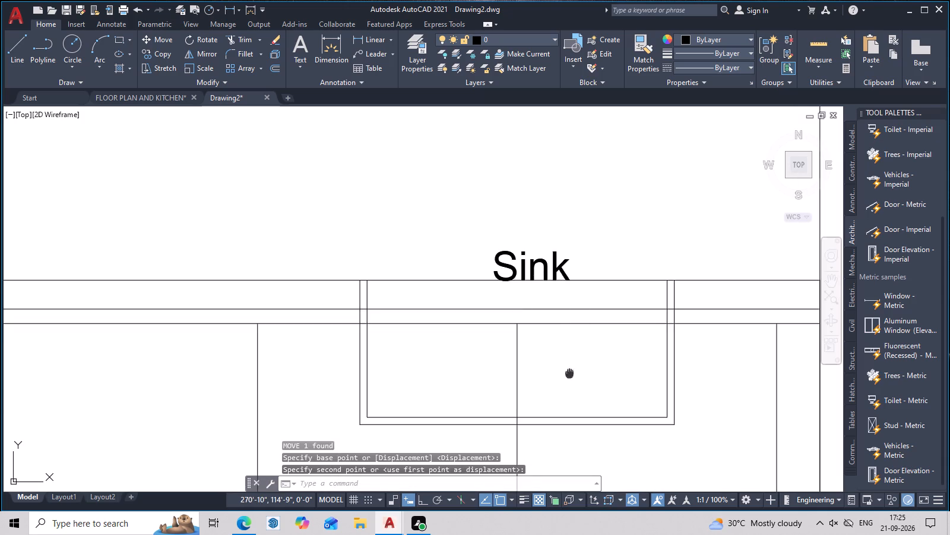
middle_drag(577, 351, 583, 313)
middle_drag(552, 364, 550, 358)
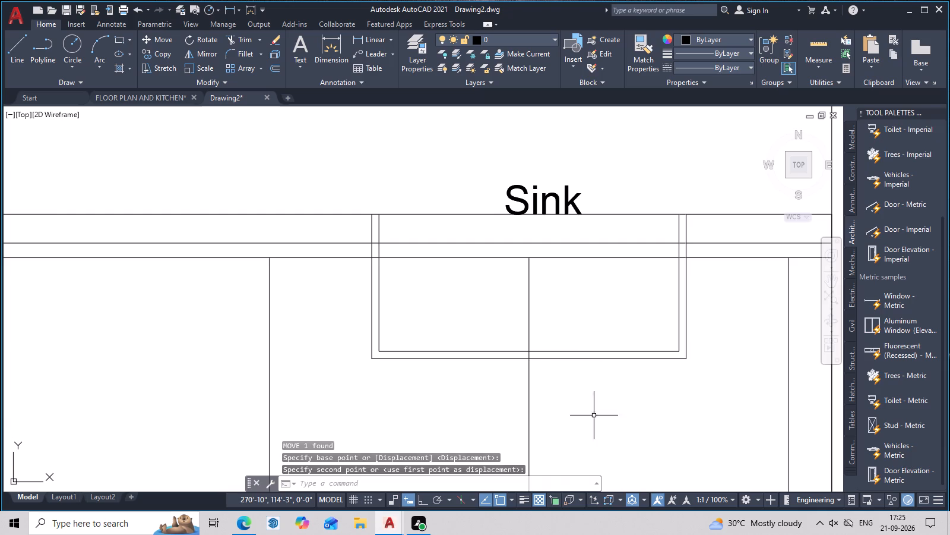
key(t)
key(space)
middle_drag(529, 462, 544, 351)
click(351, 329)
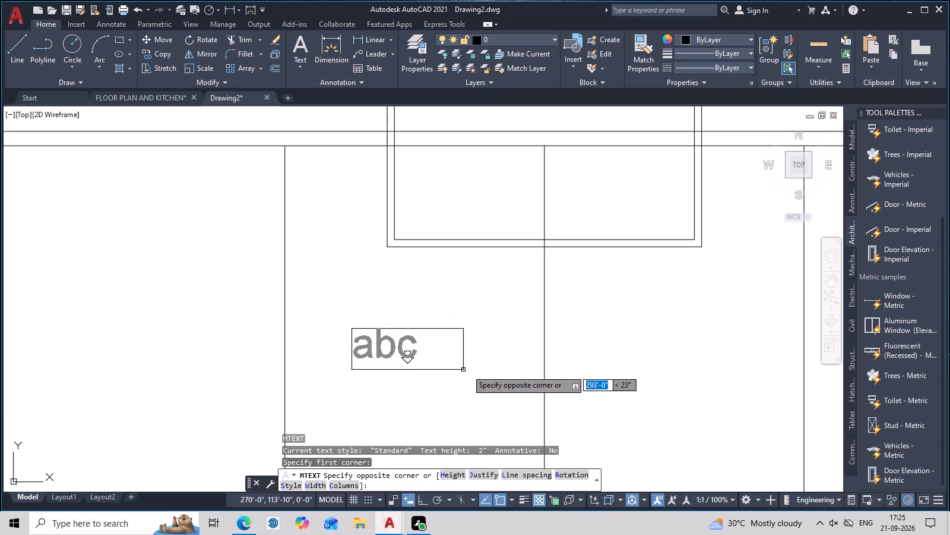
click(517, 372)
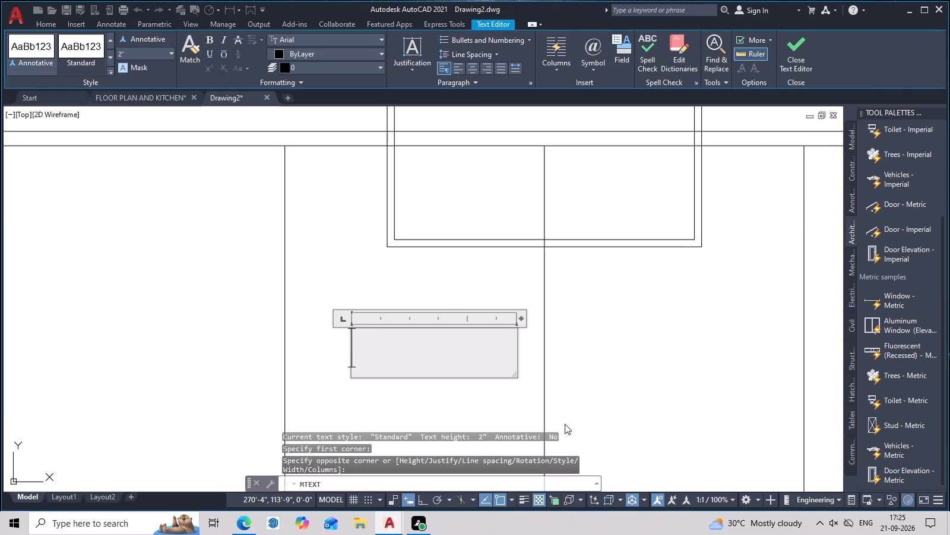
key(s)
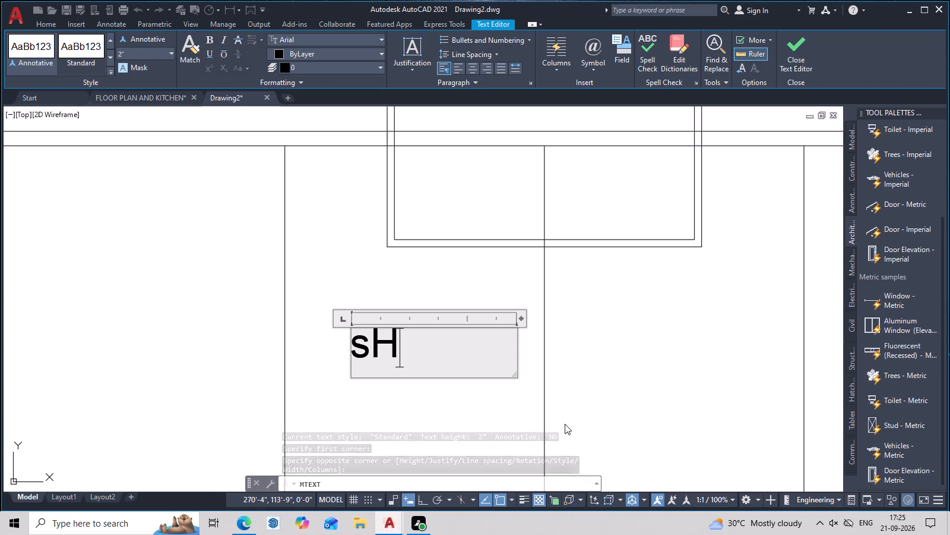
key(BackSpace)
key(BackSpace)
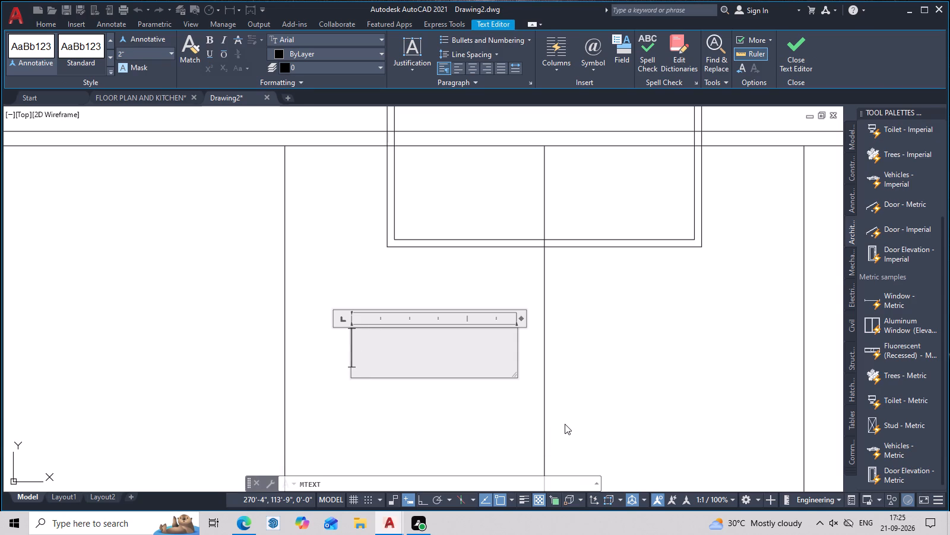
key(s)
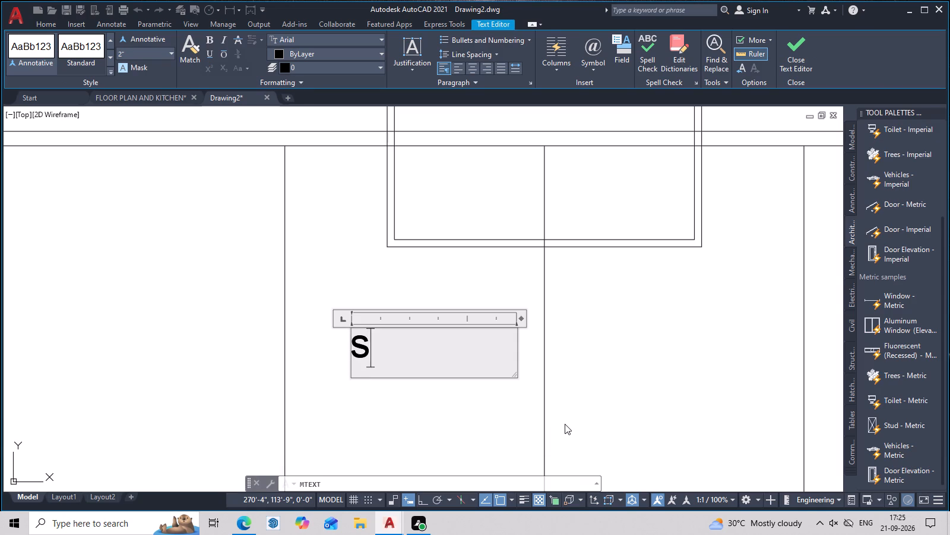
key(BackSpace)
key(s)
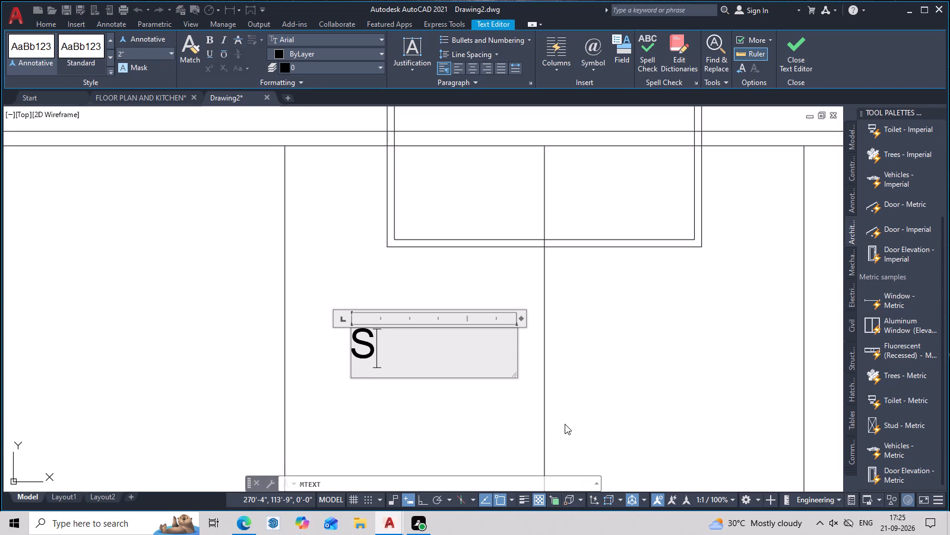
text(hu)
text(ttrt)
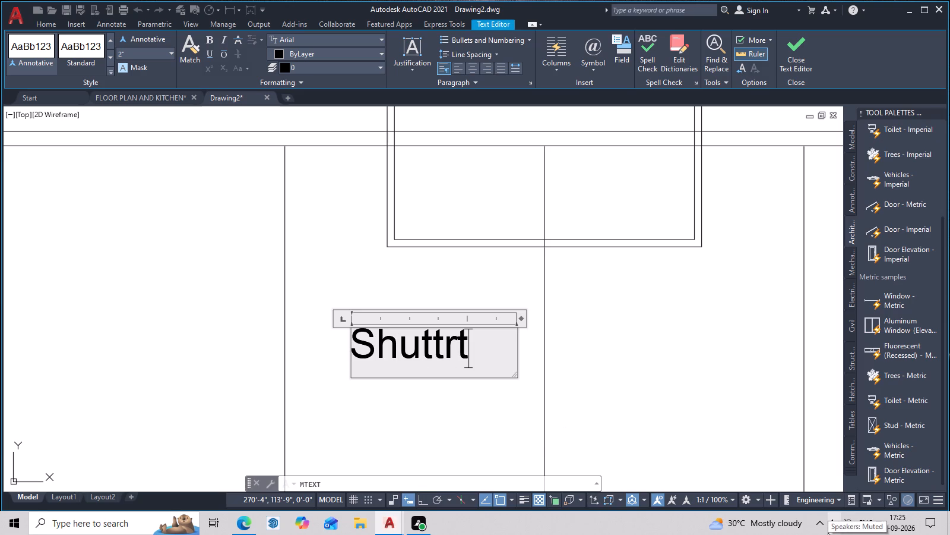
key(BackSpace)
key(r)
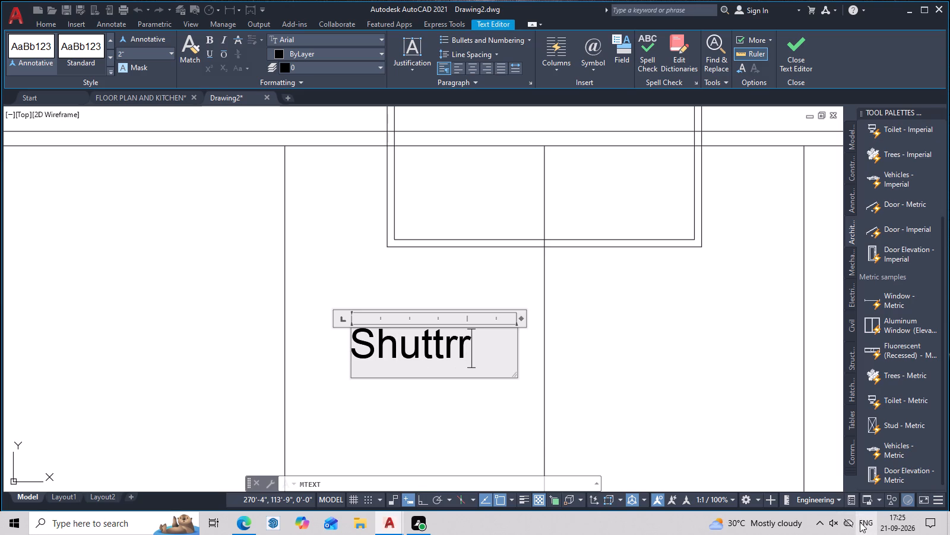
key(BackSpace)
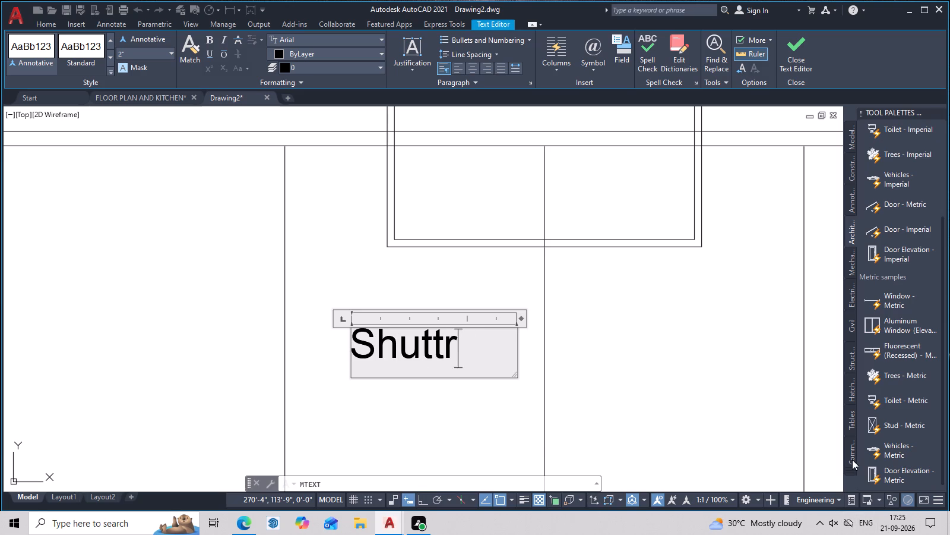
key(BackSpace)
text(er)
key(space)
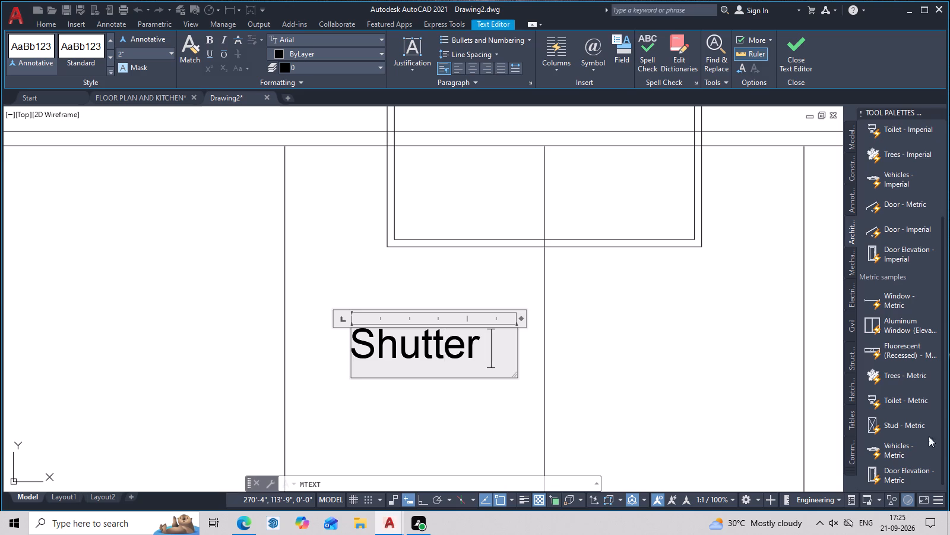
click(550, 341)
Move the "Shutter" label right so it straddles the cabinet divider below the sink.
click(467, 346)
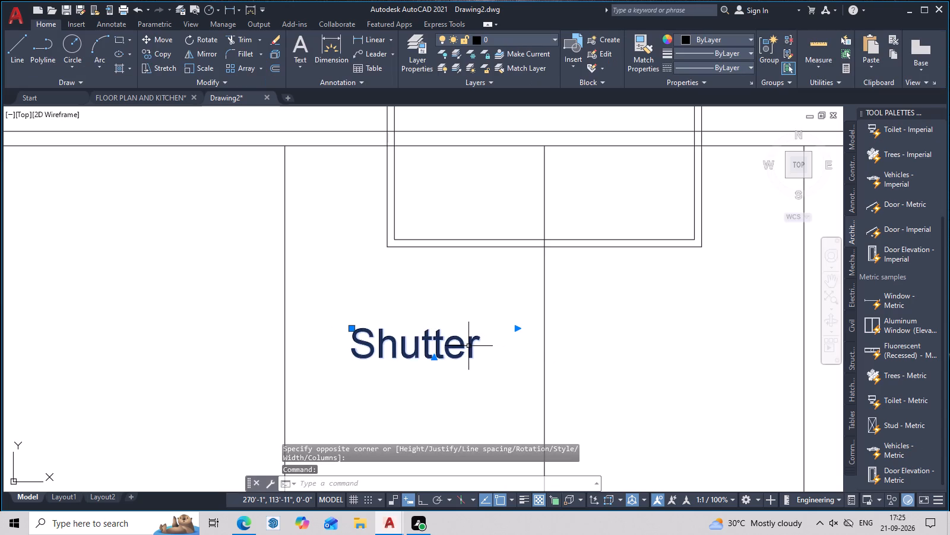
text(m)
key(space)
scroll(420, 353, up, 2)
click(394, 367)
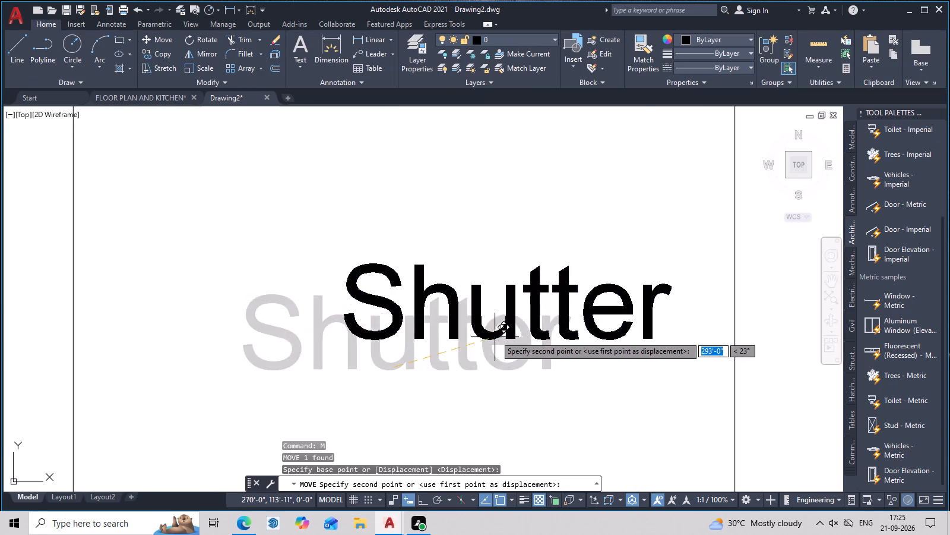
scroll(496, 336, down, 3)
middle_drag(502, 336, 487, 344)
click(495, 347)
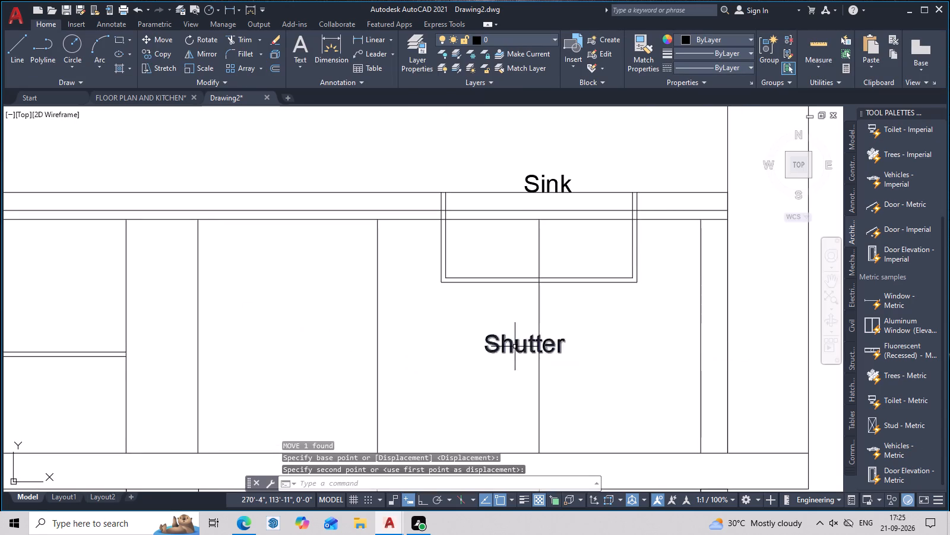
Move the "Shutter" label left so it lies entirely in the base cabinet left of the divider below the sink.
scroll(515, 347, up, 2)
click(528, 363)
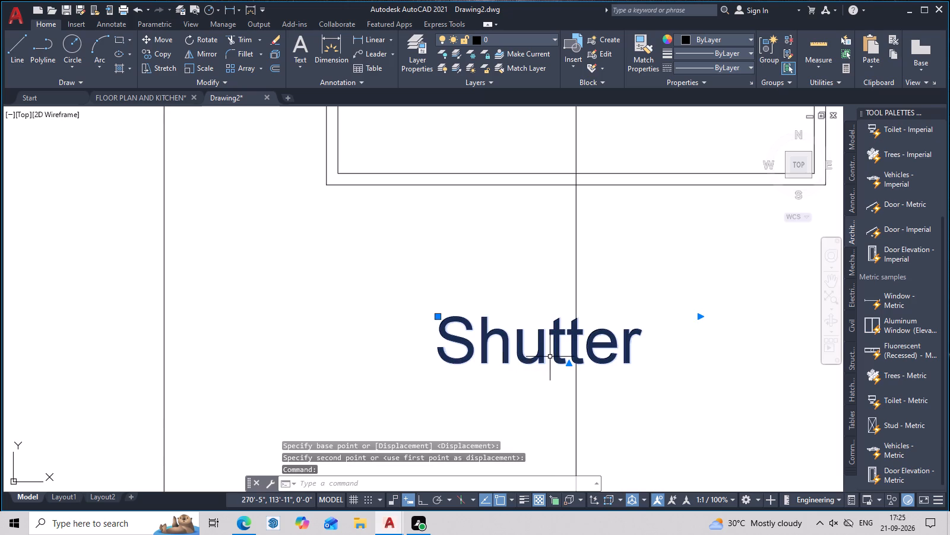
text(m)
key(space)
scroll(594, 350, up, 2)
click(550, 375)
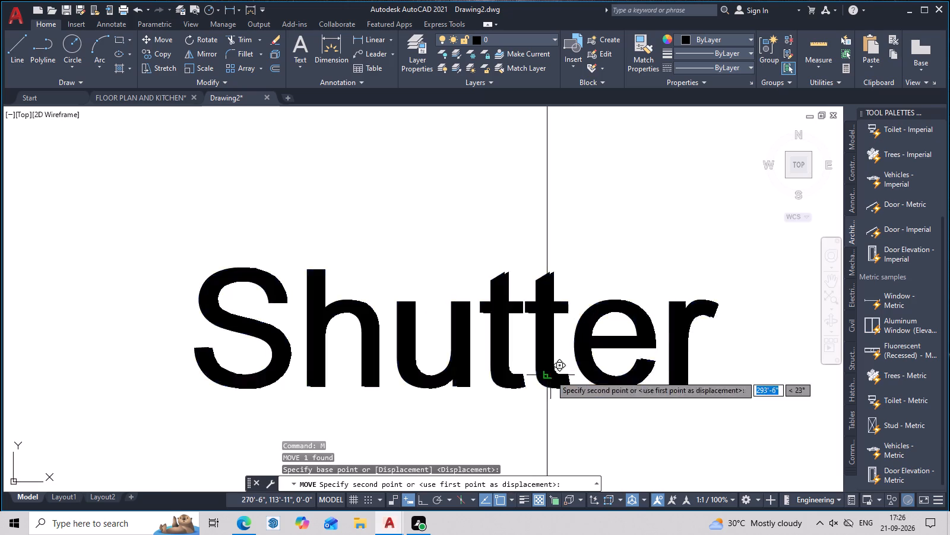
scroll(435, 354, down, 3)
middle_drag(433, 355, 460, 356)
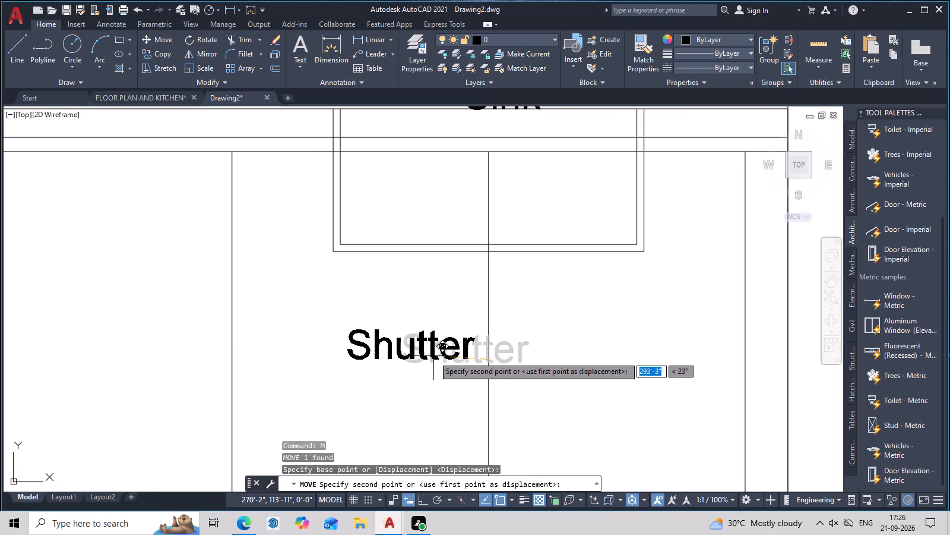
click(434, 357)
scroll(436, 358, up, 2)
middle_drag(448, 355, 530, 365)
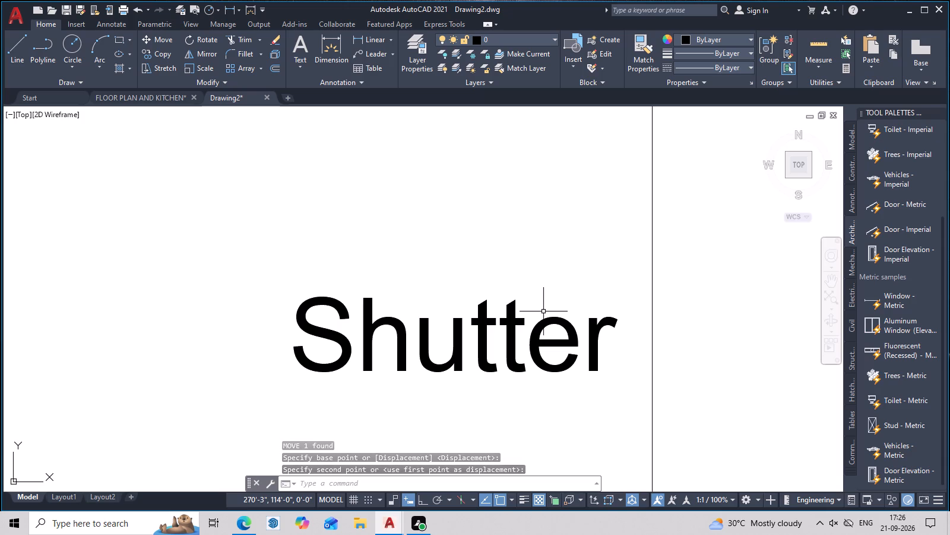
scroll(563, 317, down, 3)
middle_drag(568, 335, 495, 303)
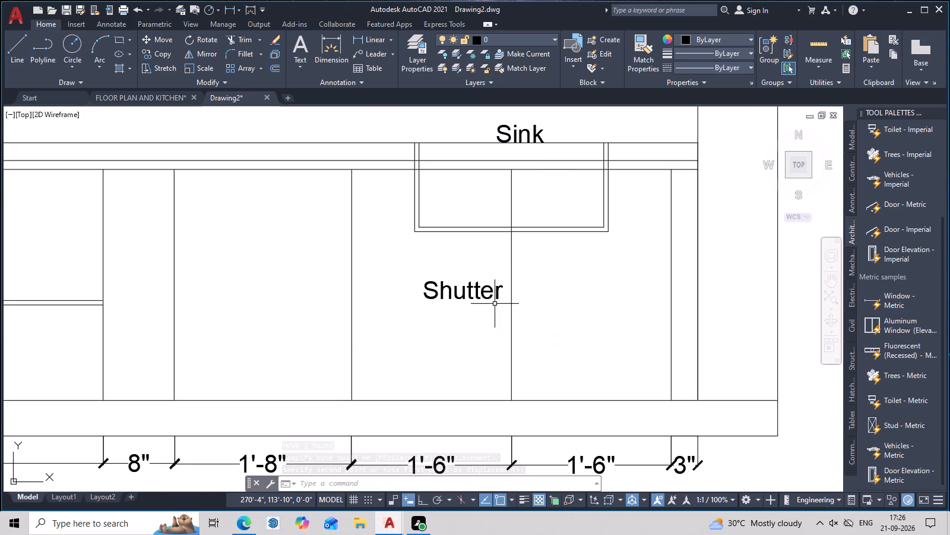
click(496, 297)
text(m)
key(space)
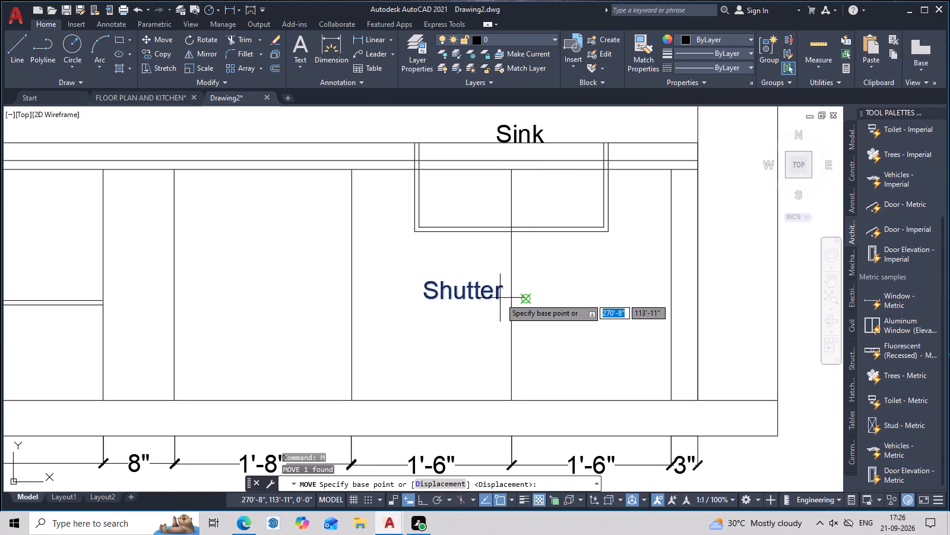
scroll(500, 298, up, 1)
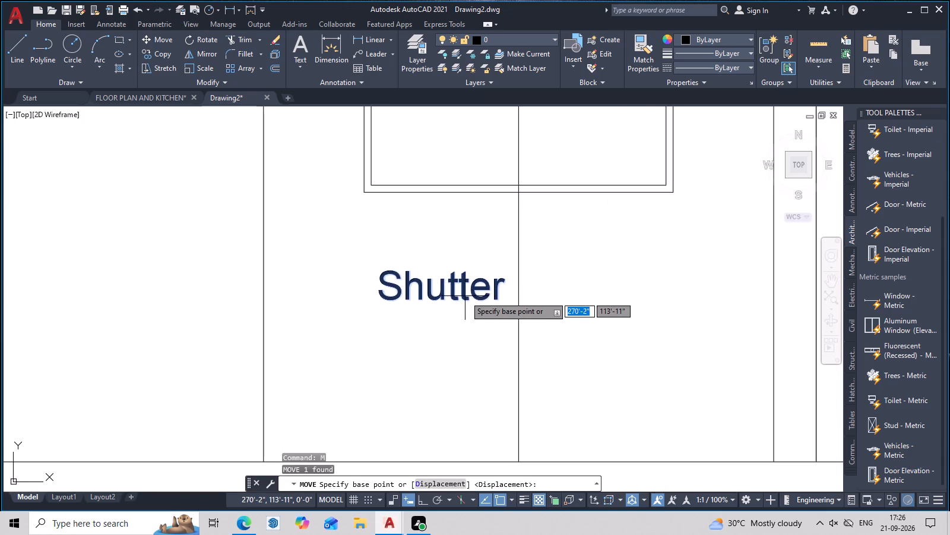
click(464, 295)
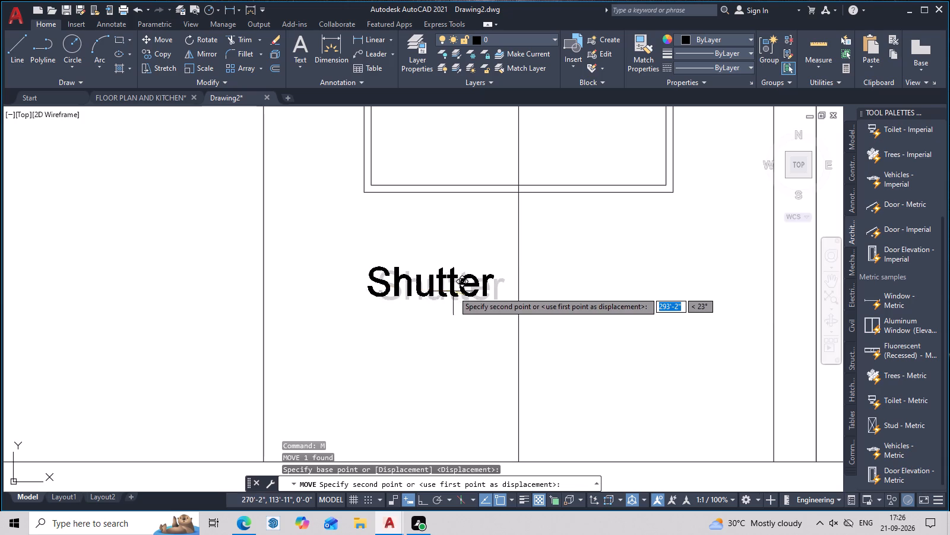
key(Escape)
Copy the "Shutter" label to the base cabinet right of the divider below the sink, level with the original.
click(464, 290)
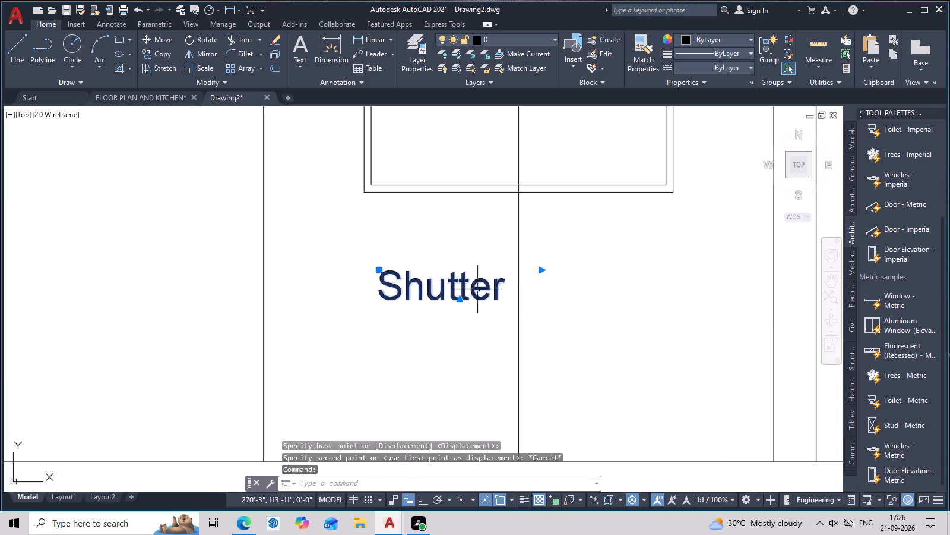
text(co)
key(space)
scroll(452, 304, up, 1)
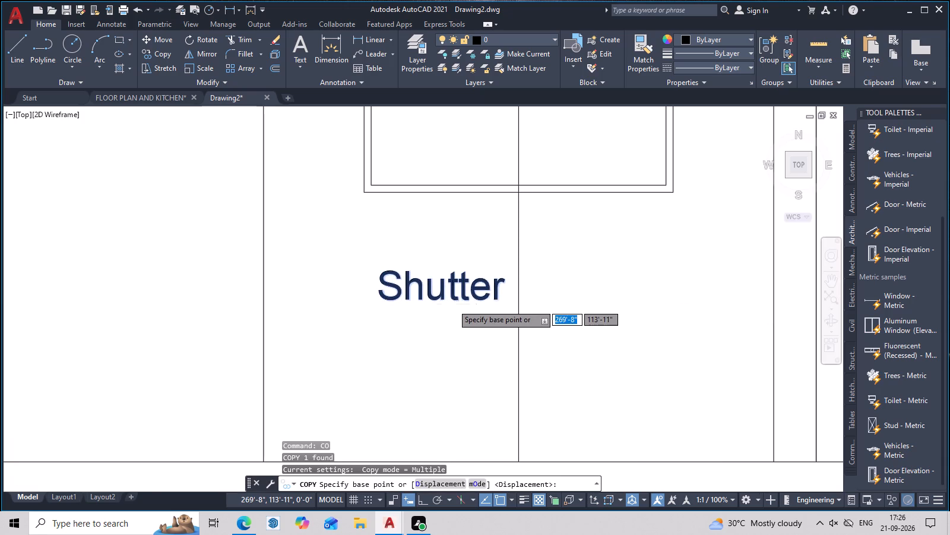
scroll(452, 304, up, 1)
click(423, 289)
scroll(571, 296, down, 3)
middle_drag(567, 298, 452, 298)
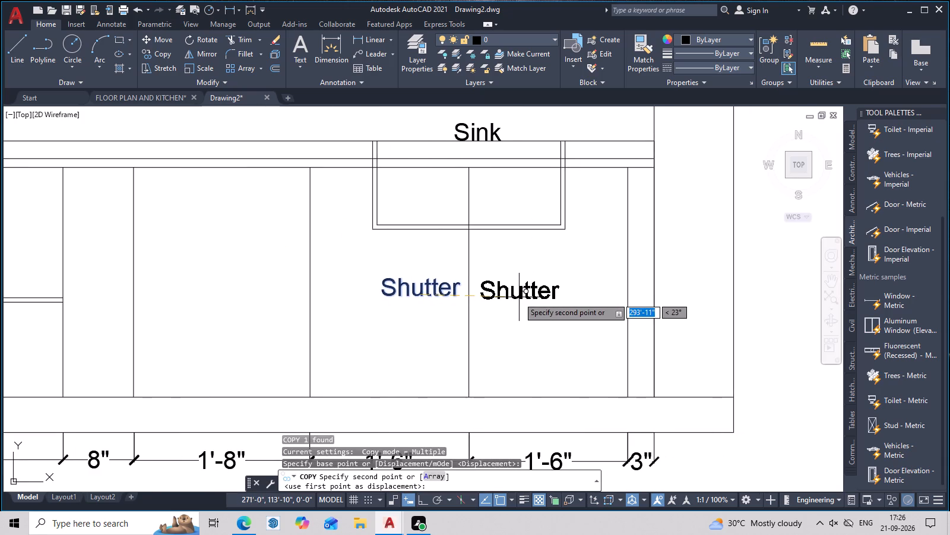
click(517, 295)
scroll(526, 297, down, 3)
key(Escape)
Examine the base cabinets of the kitchen elevation along with their labels and dimensions.
scroll(511, 342, down, 3)
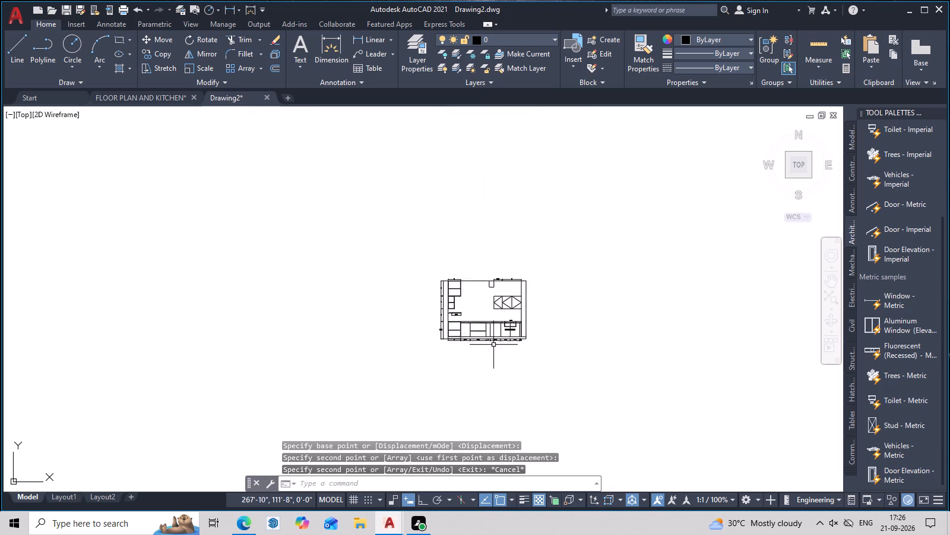
middle_drag(492, 345, 702, 371)
scroll(274, 308, down, 1)
scroll(486, 322, up, 2)
middle_drag(596, 333, 508, 222)
scroll(525, 239, up, 2)
middle_drag(581, 283, 571, 291)
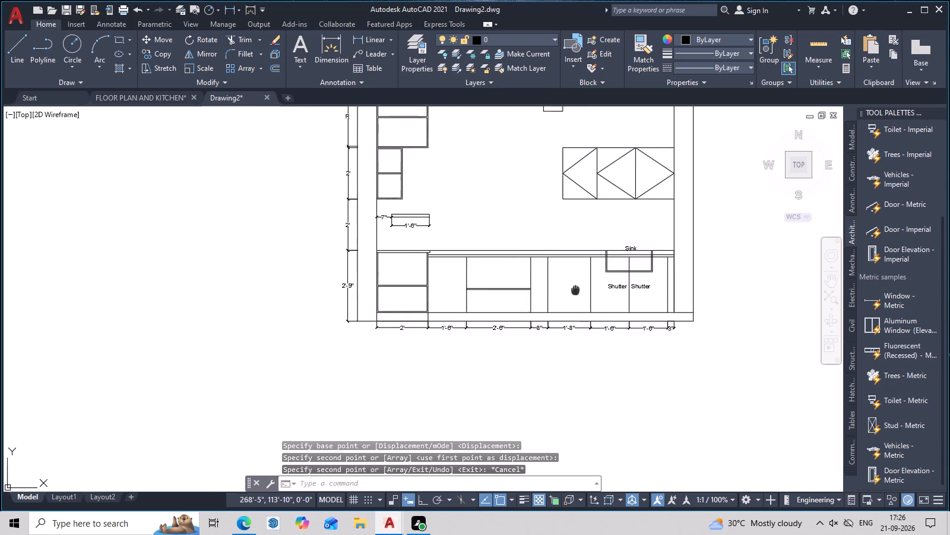
middle_drag(571, 291, 478, 326)
scroll(476, 338, up, 2)
middle_drag(515, 348, 515, 318)
middle_drag(543, 343, 465, 331)
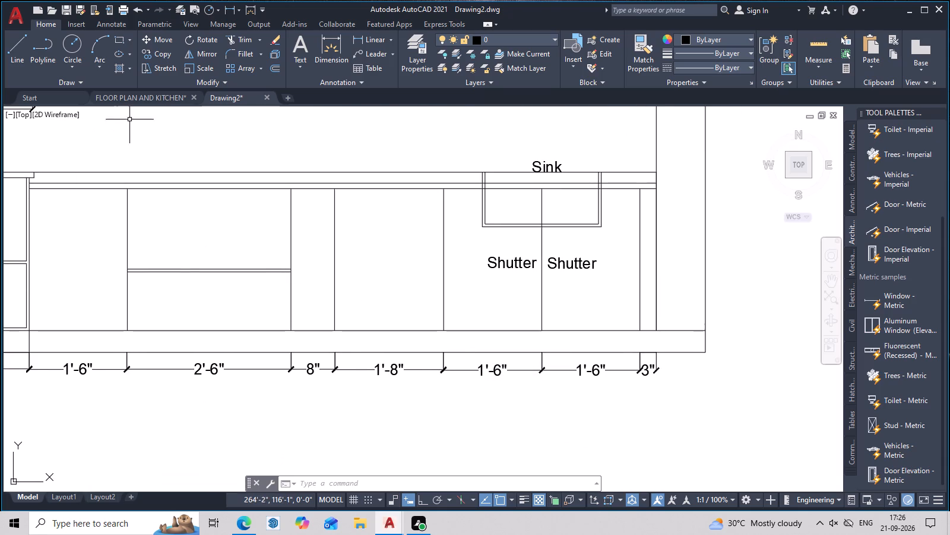
Switch to the FLOOR PLAN AND KITCHEN drawing and quick-measure the hall and entrance area.
click(160, 95)
scroll(183, 284, down, 3)
middle_drag(204, 301, 312, 285)
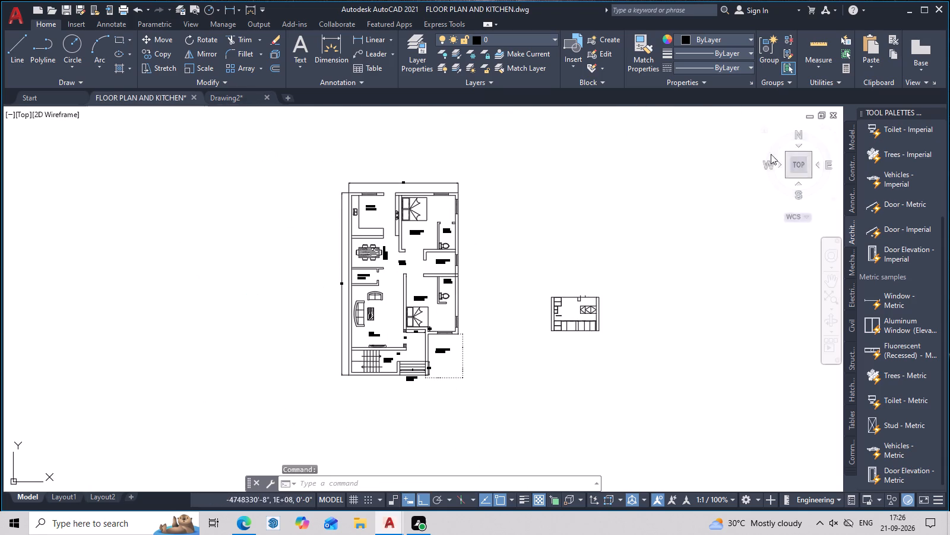
click(820, 46)
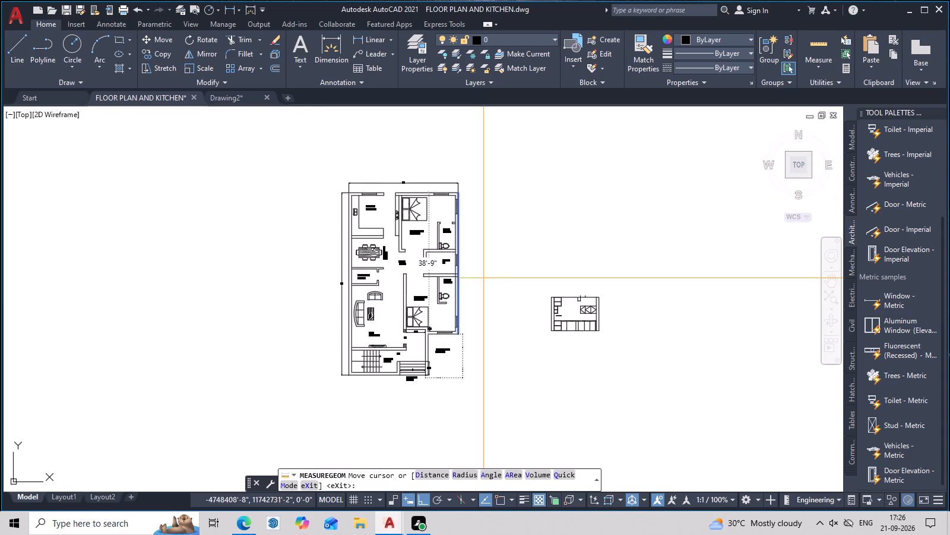
scroll(414, 331, up, 3)
middle_drag(408, 328, 403, 206)
middle_drag(423, 285, 425, 287)
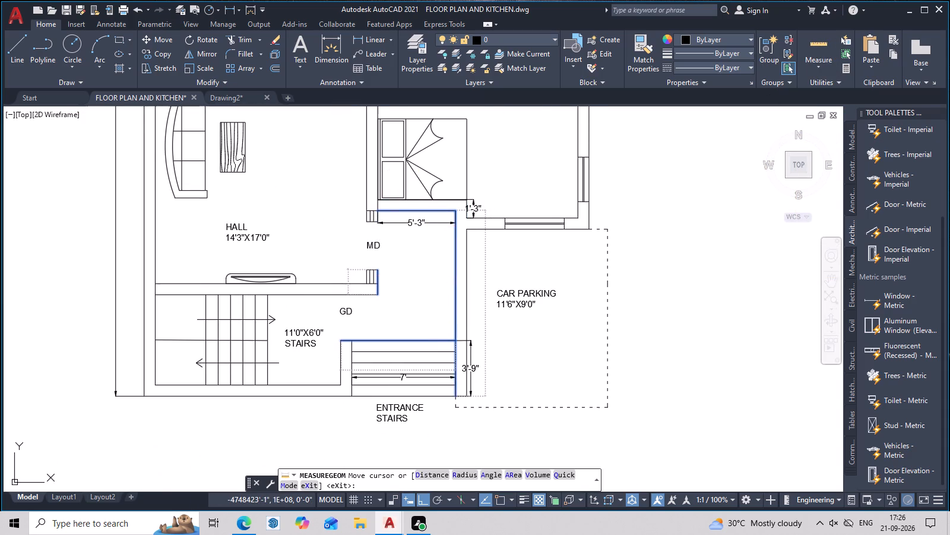
middle_drag(425, 287, 437, 323)
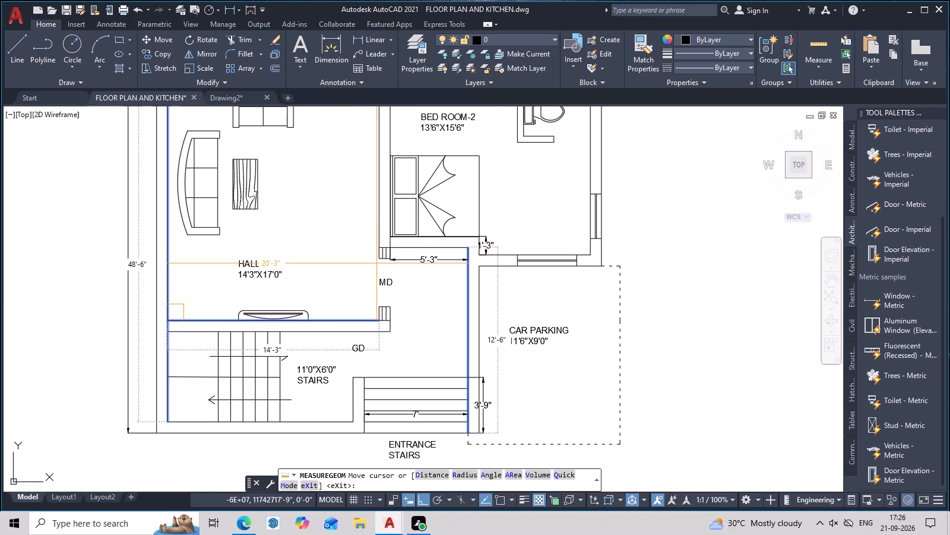
key(Escape)
Quick-measure the staircase area below the hall on the floor plan.
scroll(428, 344, down, 2)
middle_drag(476, 298, 482, 282)
scroll(407, 244, up, 2)
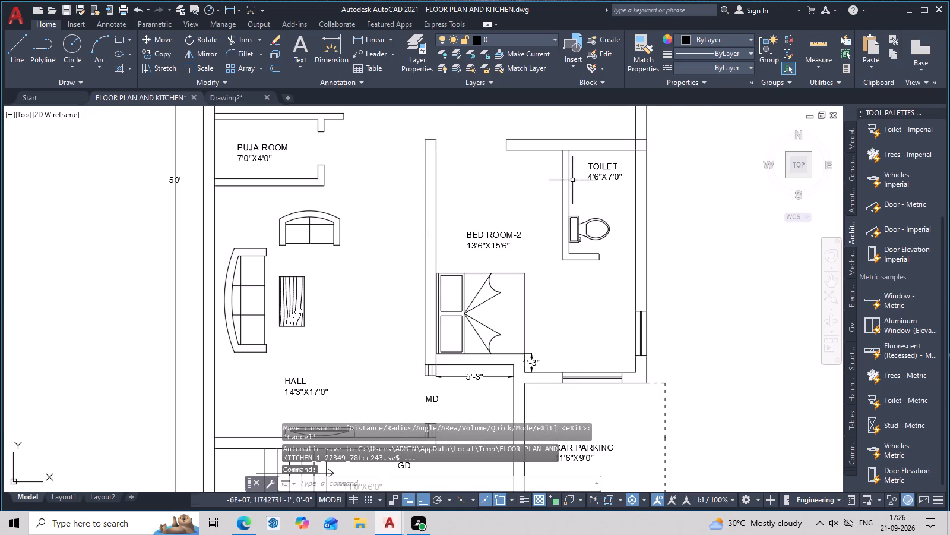
click(821, 34)
scroll(476, 223, down, 1)
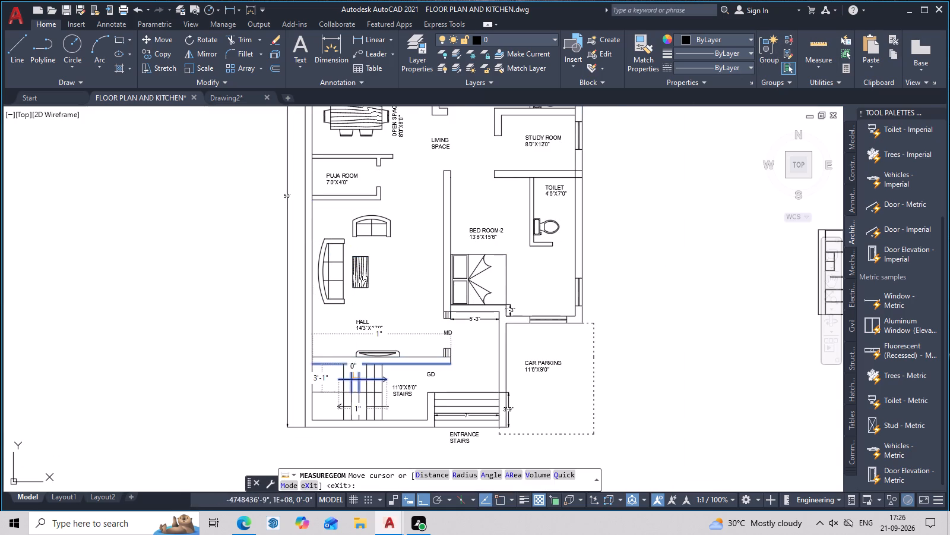
scroll(318, 401, up, 3)
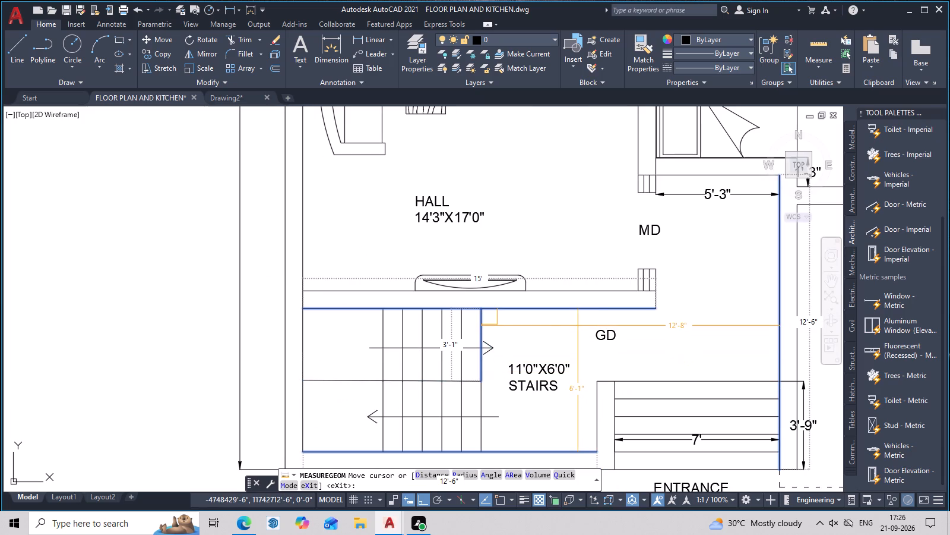
key(Escape)
Examine the stairs, entrance stairs and car parking area on the floor plan.
scroll(578, 326, down, 3)
middle_drag(575, 331, 471, 295)
scroll(486, 301, up, 2)
middle_drag(502, 304, 503, 292)
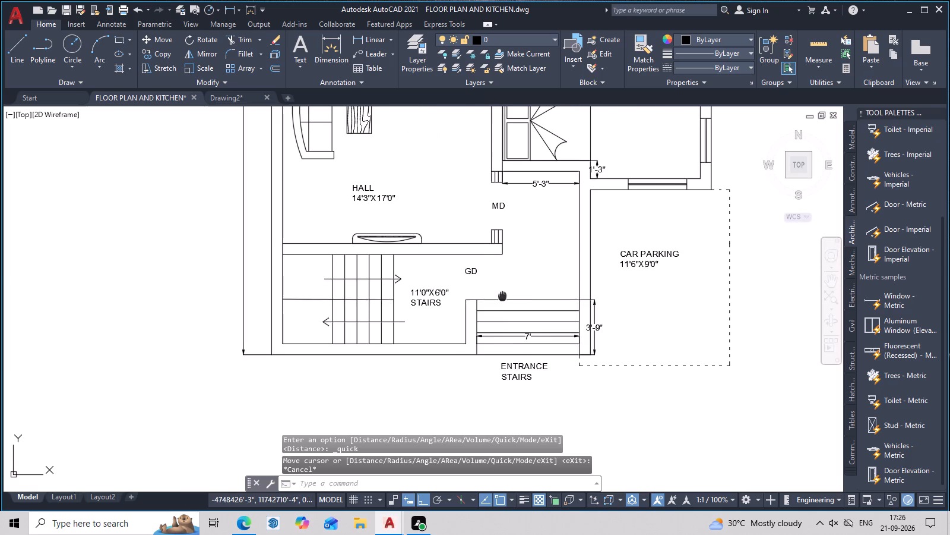
middle_drag(503, 292, 503, 284)
scroll(539, 287, down, 2)
middle_drag(533, 292, 428, 293)
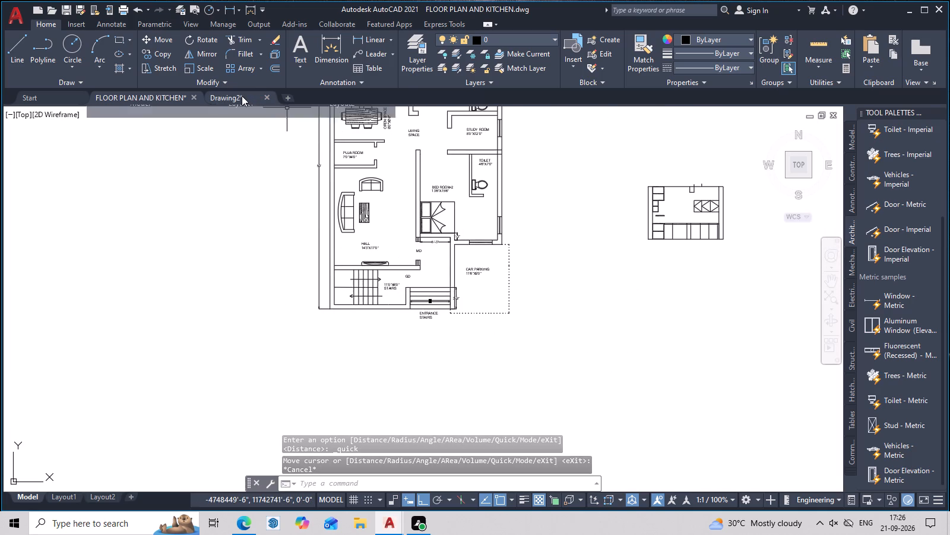
scroll(408, 307, up, 2)
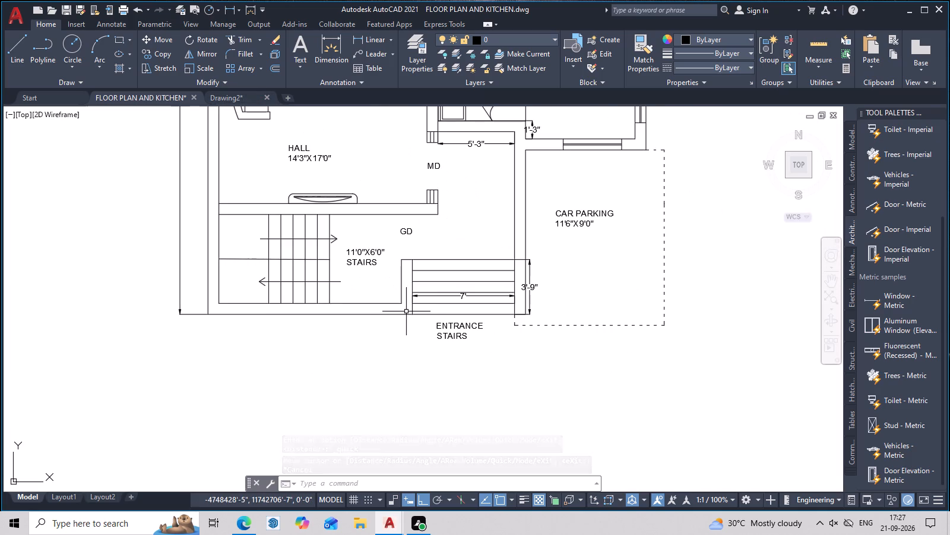
middle_drag(417, 284, 430, 295)
Return to Drawing2 and examine the sink, the two "Shutter" labels and the cabinets around them.
click(245, 103)
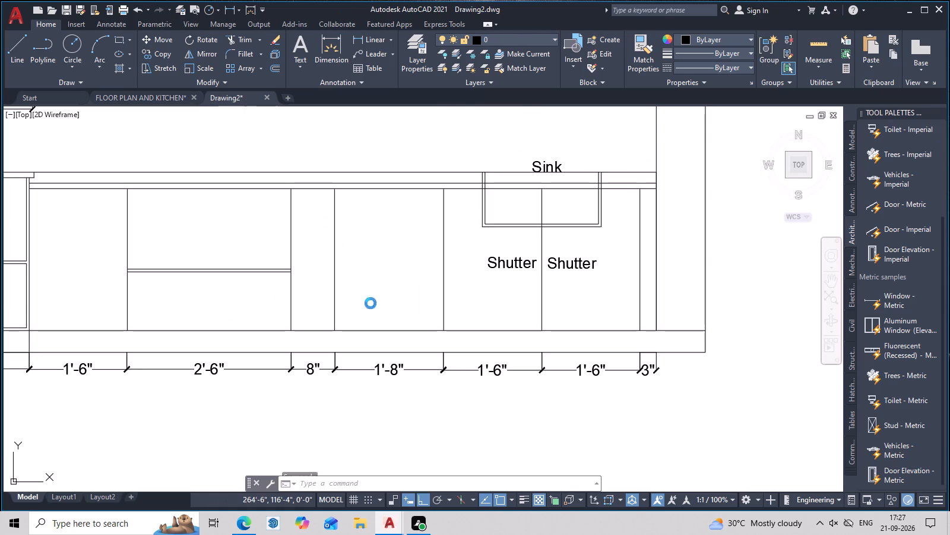
middle_drag(382, 339, 390, 380)
scroll(394, 377, down, 2)
middle_drag(416, 378, 444, 413)
scroll(477, 383, up, 1)
middle_drag(516, 383, 609, 371)
scroll(621, 370, up, 1)
middle_drag(621, 367, 621, 333)
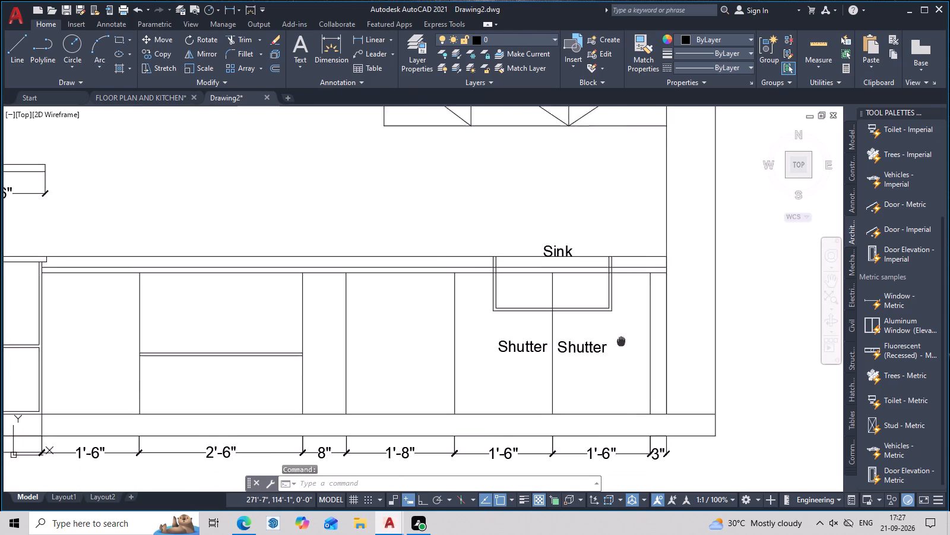
middle_drag(621, 333, 621, 320)
scroll(609, 333, up, 2)
middle_drag(612, 349, 755, 396)
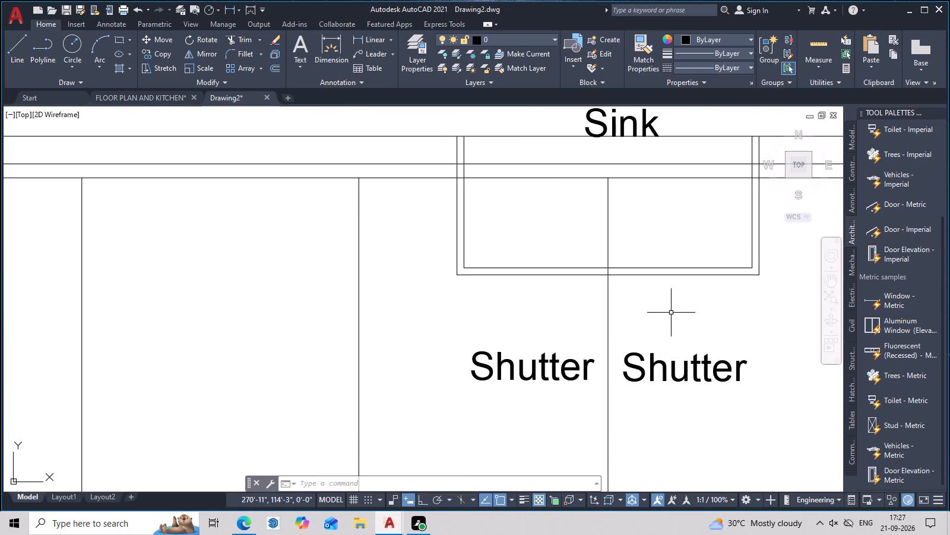
middle_drag(673, 302, 669, 273)
scroll(690, 314, up, 2)
middle_drag(692, 338, 611, 117)
scroll(622, 144, down, 2)
middle_drag(648, 286, 582, 325)
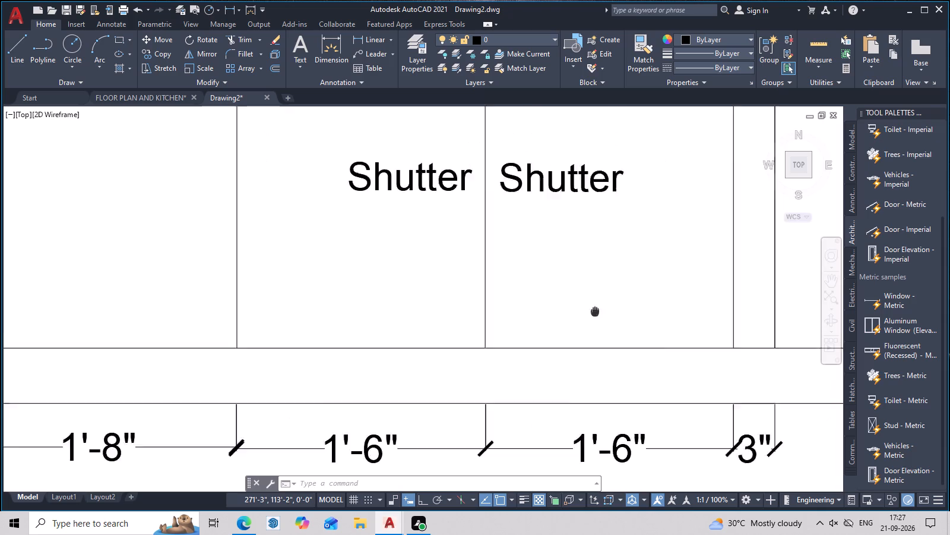
middle_drag(582, 325, 574, 336)
scroll(568, 334, up, 2)
middle_drag(568, 328, 577, 319)
Add a 2" multiline text label reading "Garbage" below the second "Shutter" label, in the 1'-6" cabinet beside the 3" end strip.
key(y)
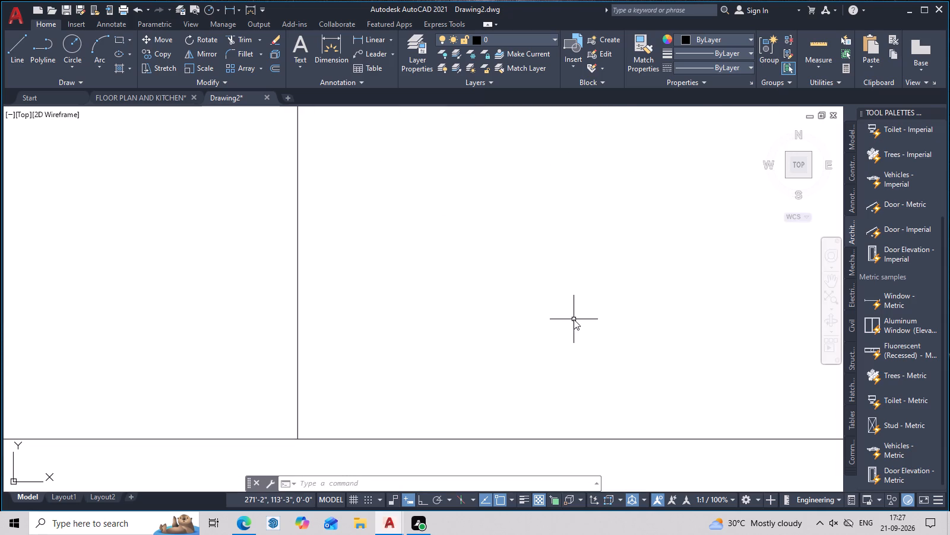
key(Escape)
text(t)
key(space)
scroll(572, 317, down, 3)
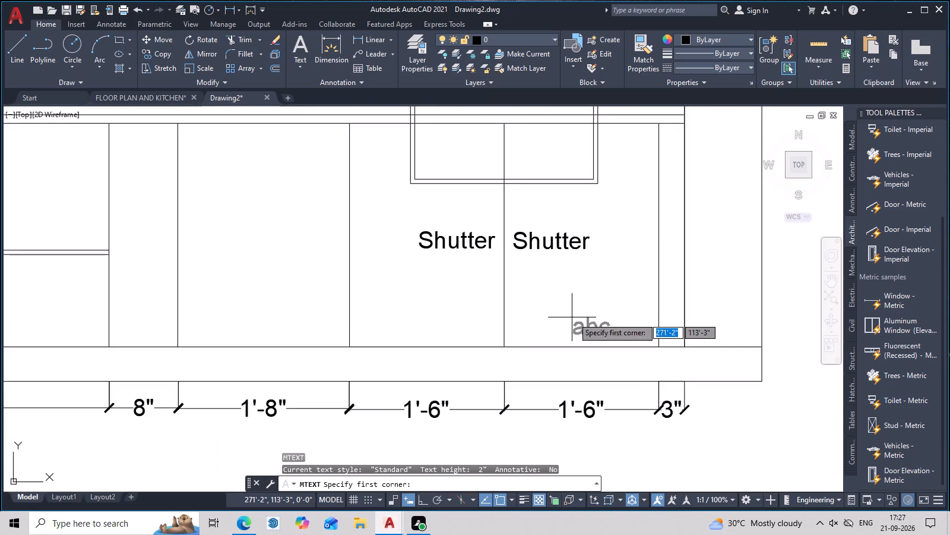
middle_drag(573, 321, 568, 366)
middle_drag(560, 336, 560, 343)
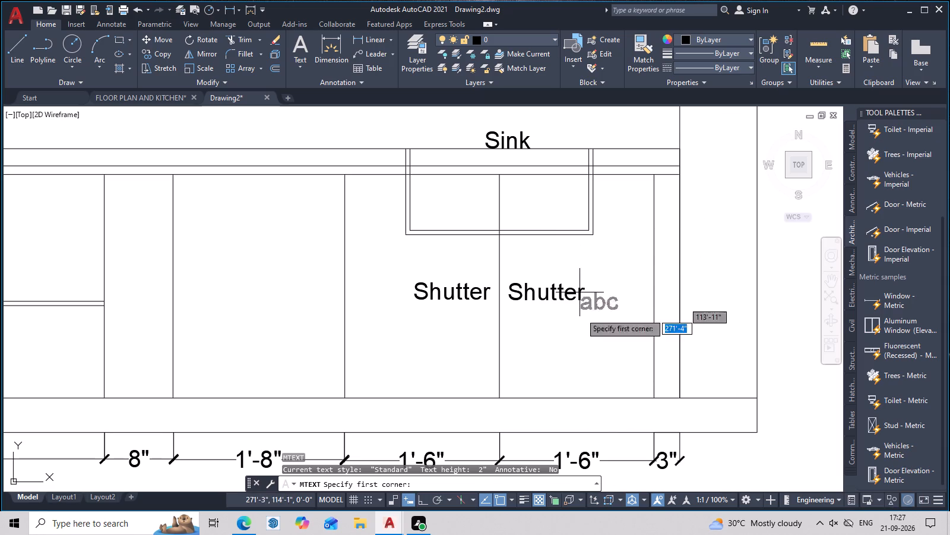
scroll(576, 325, up, 1)
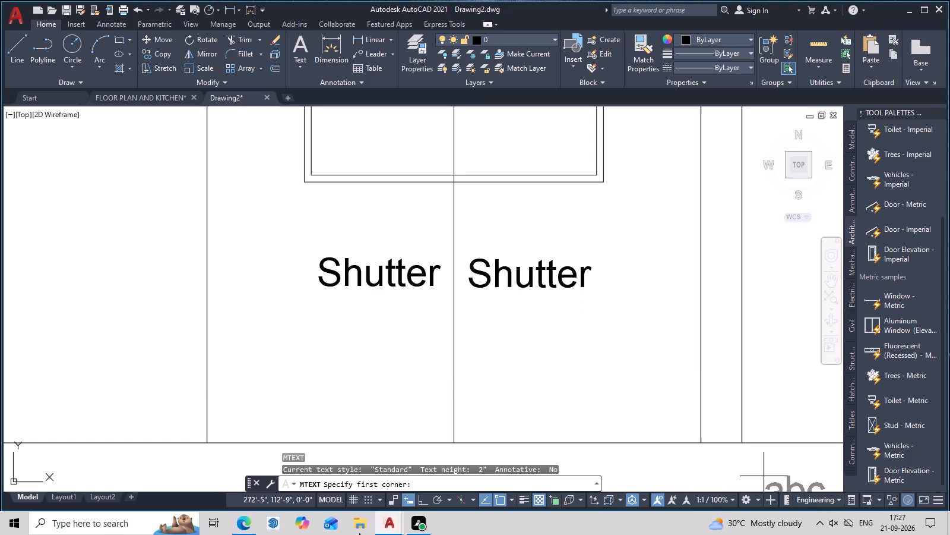
middle_drag(574, 335, 557, 265)
scroll(533, 274, up, 2)
middle_click(429, 272)
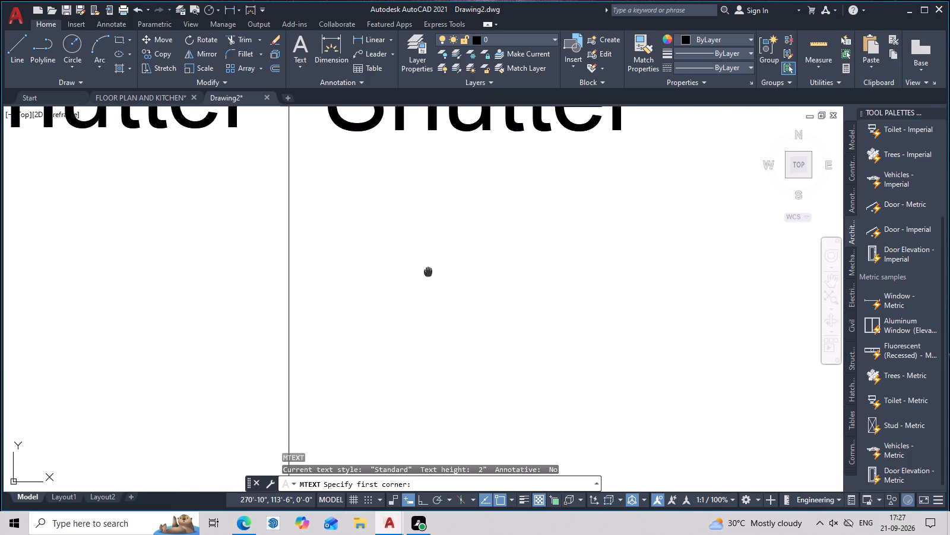
scroll(433, 263, down, 3)
middle_drag(447, 290, 464, 384)
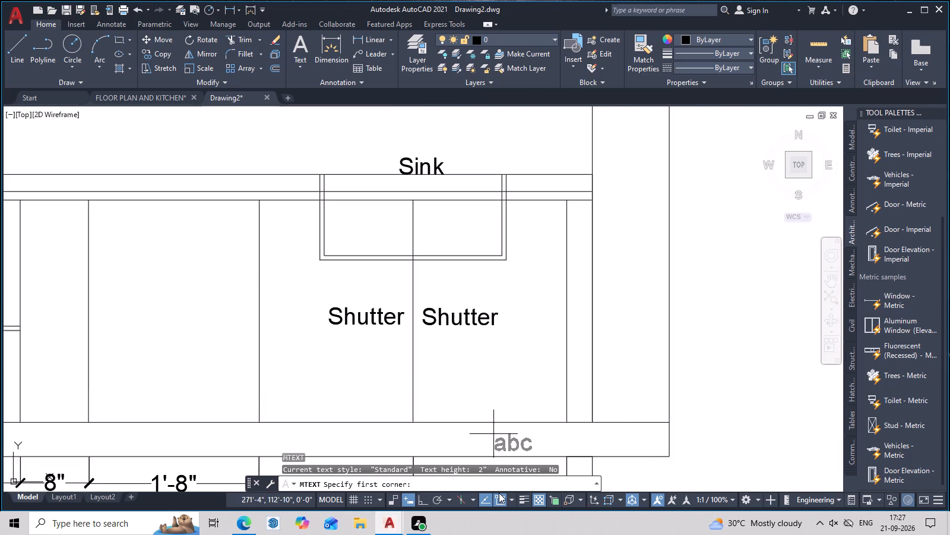
middle_drag(486, 438, 476, 414)
scroll(486, 410, up, 2)
click(403, 184)
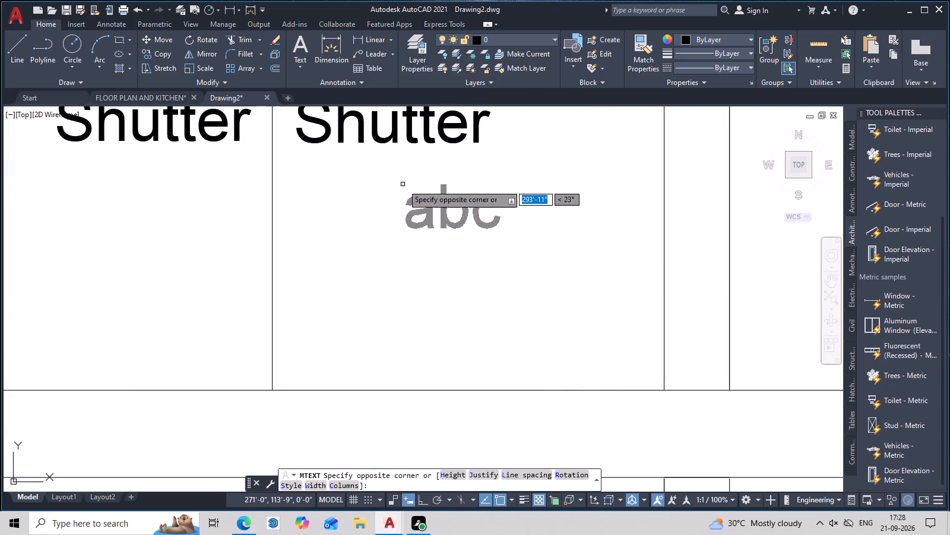
click(562, 257)
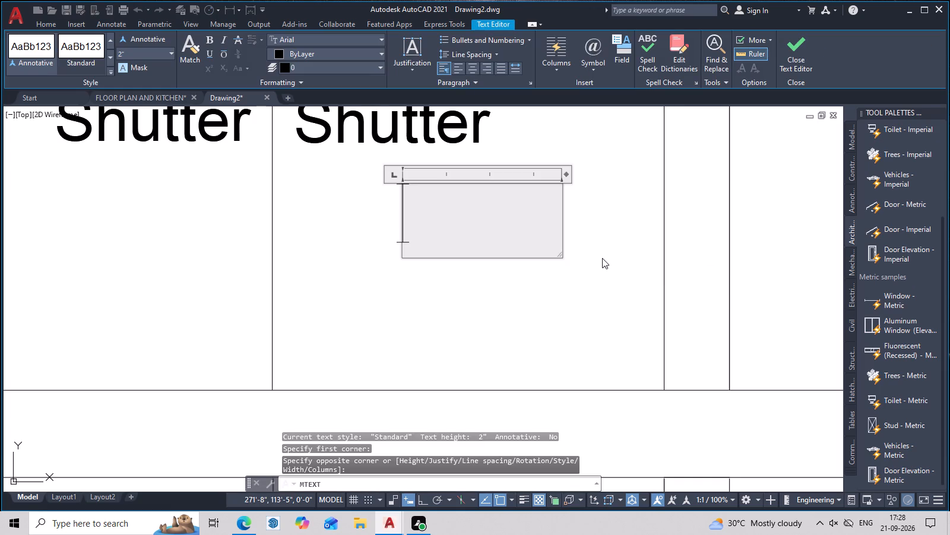
text(gar)
key(BackSpace)
key(BackSpace)
key(BackSpace)
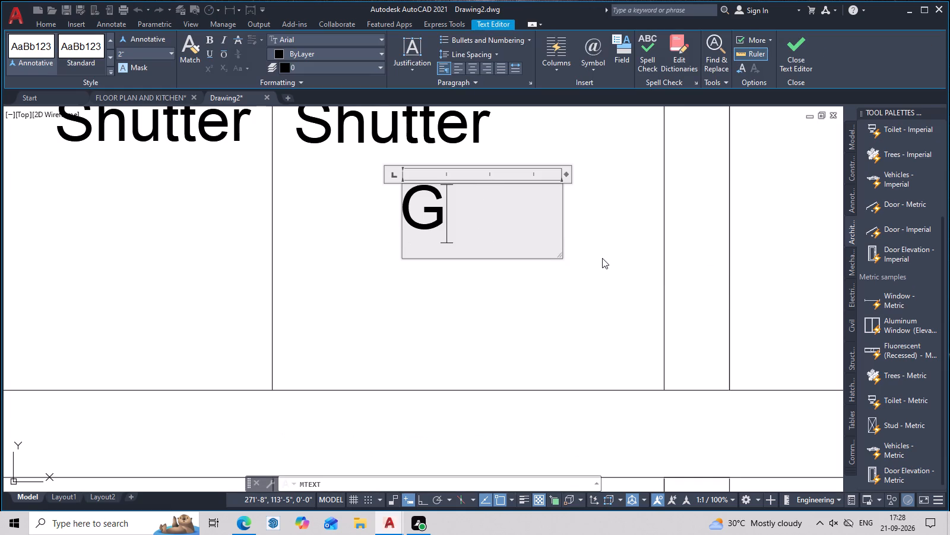
text(ar)
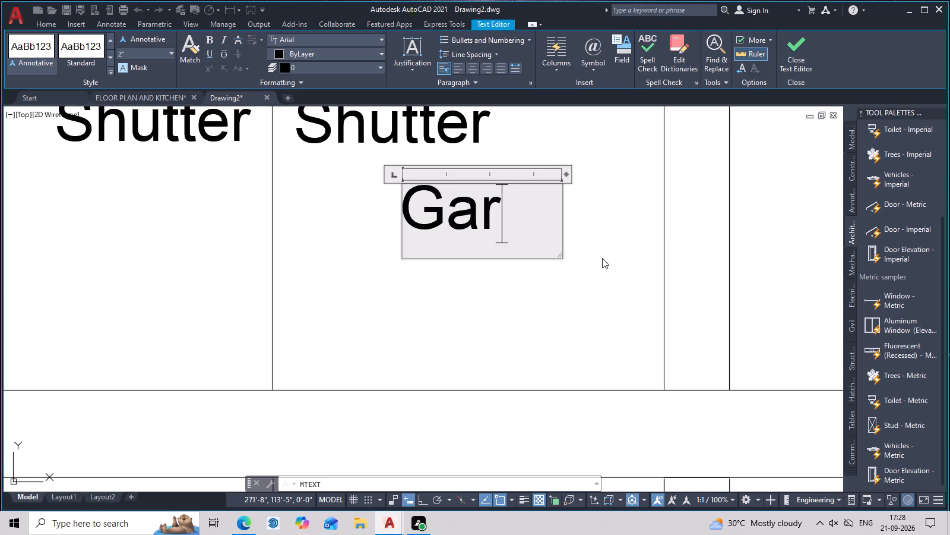
text(bag)
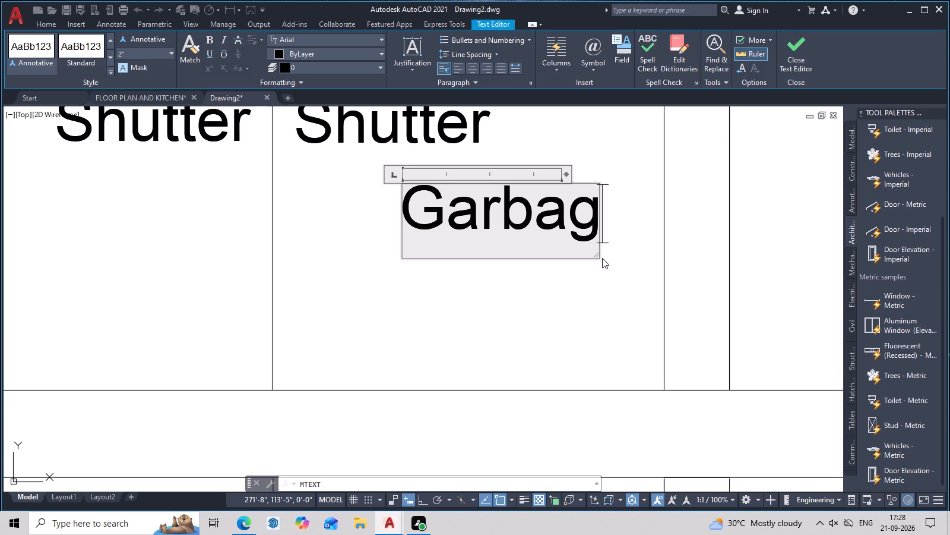
key(BackSpace)
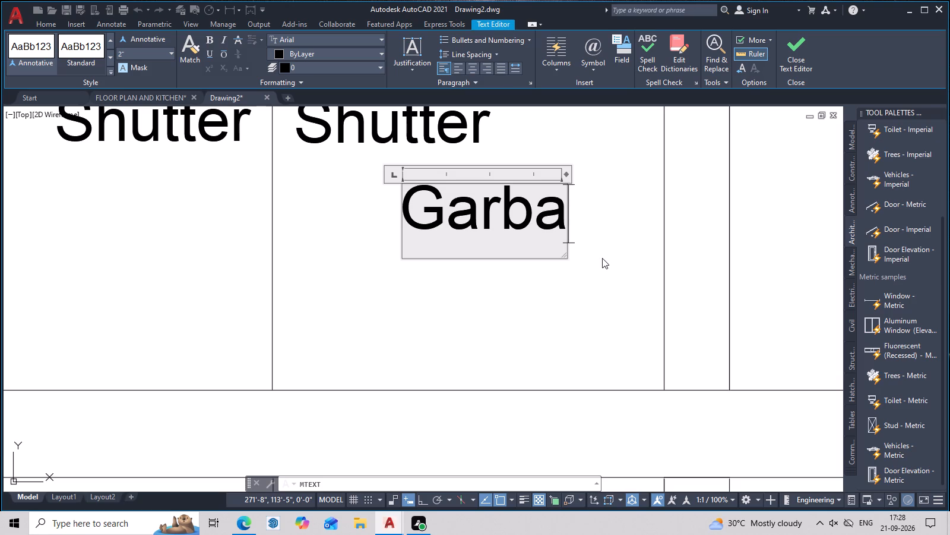
text(ge)
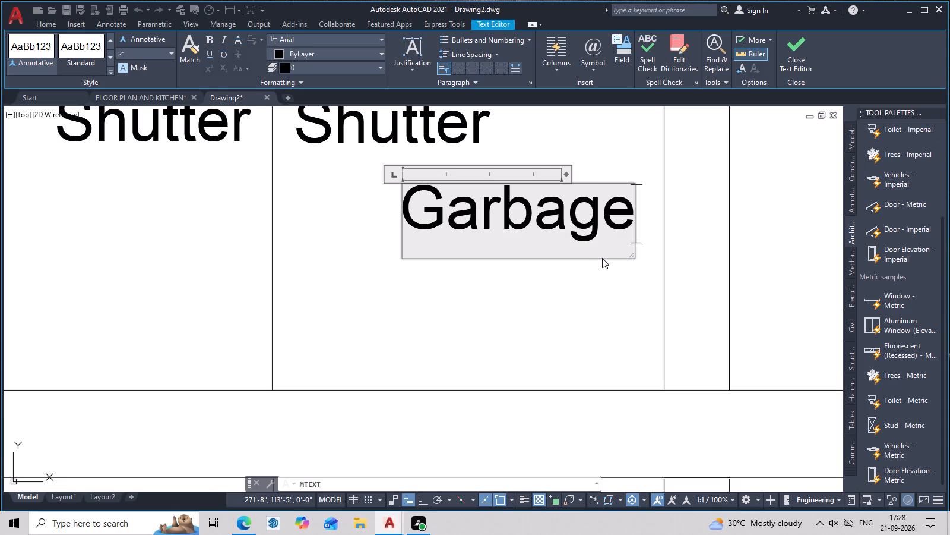
Add a centre-aligned second line "&" to the label, padded with leading spaces to sit under the middle of "Garbage".
key(Return)
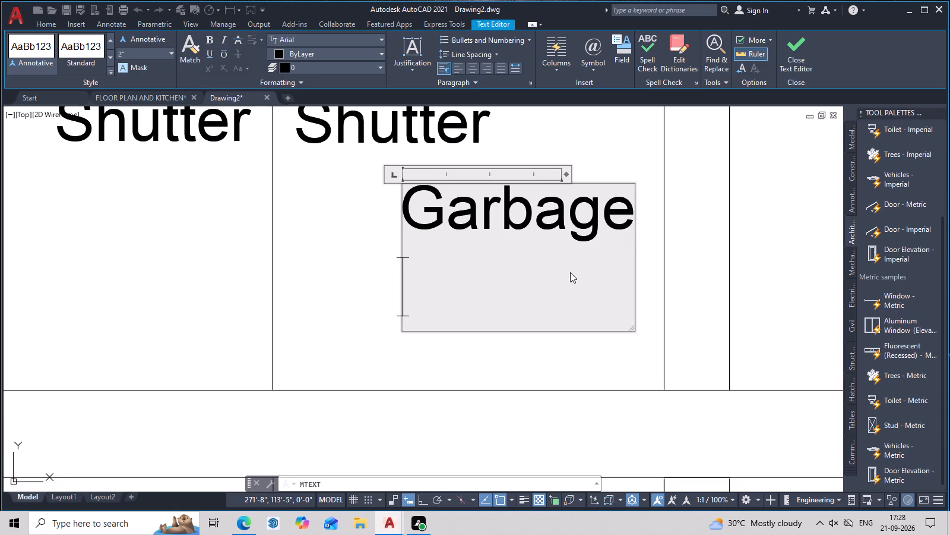
key(shift+ampersand)
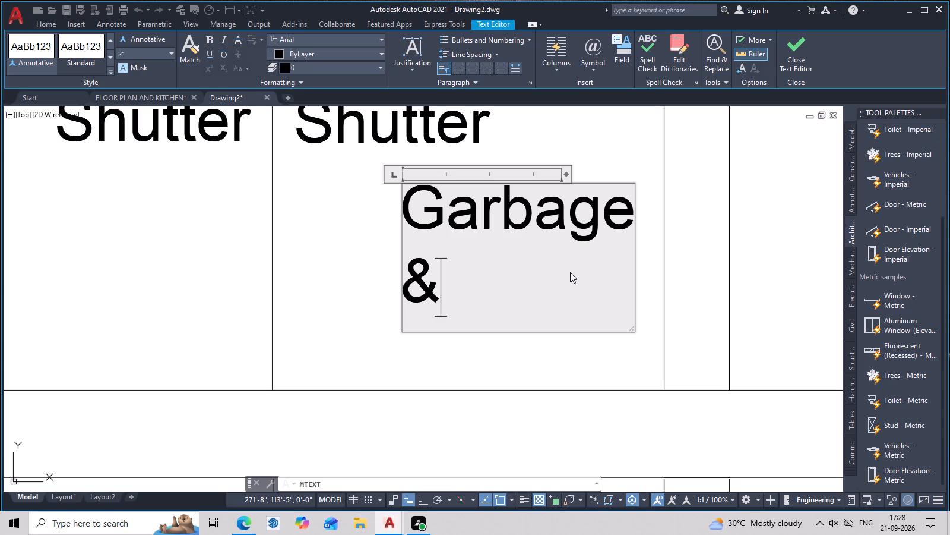
key(BackSpace)
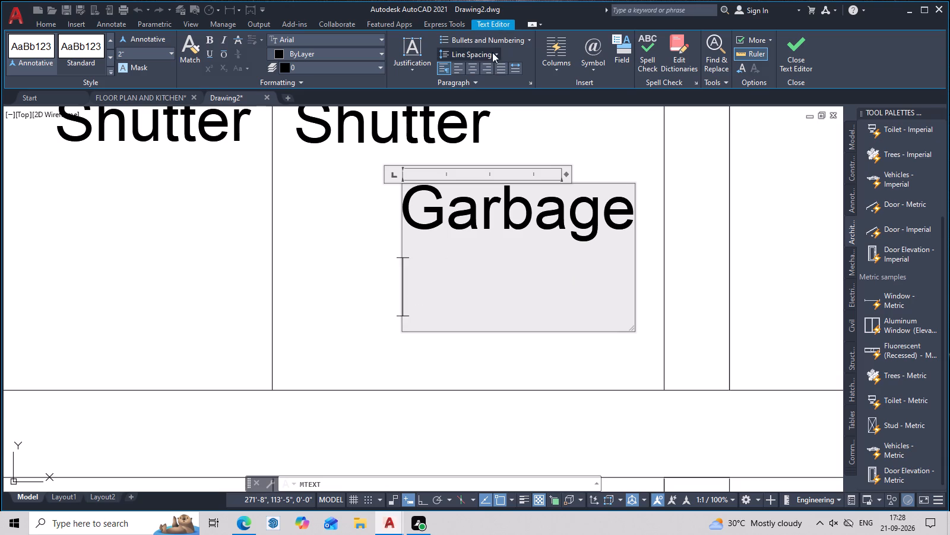
click(474, 83)
click(468, 65)
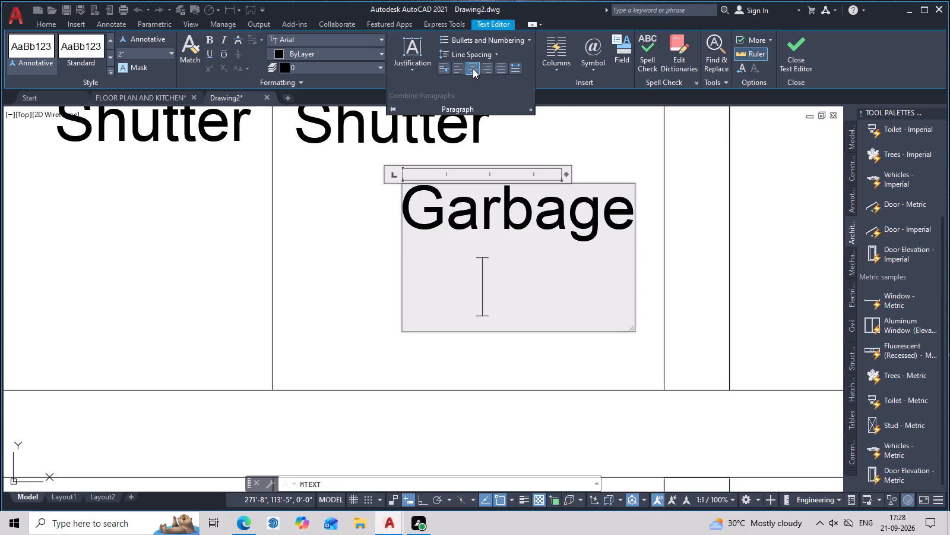
key(shift+ampersand)
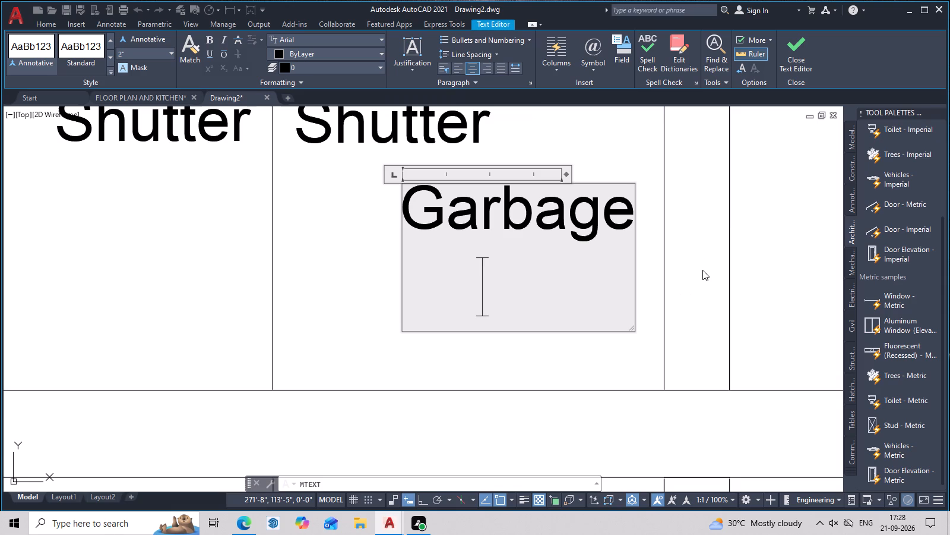
key(BackSpace)
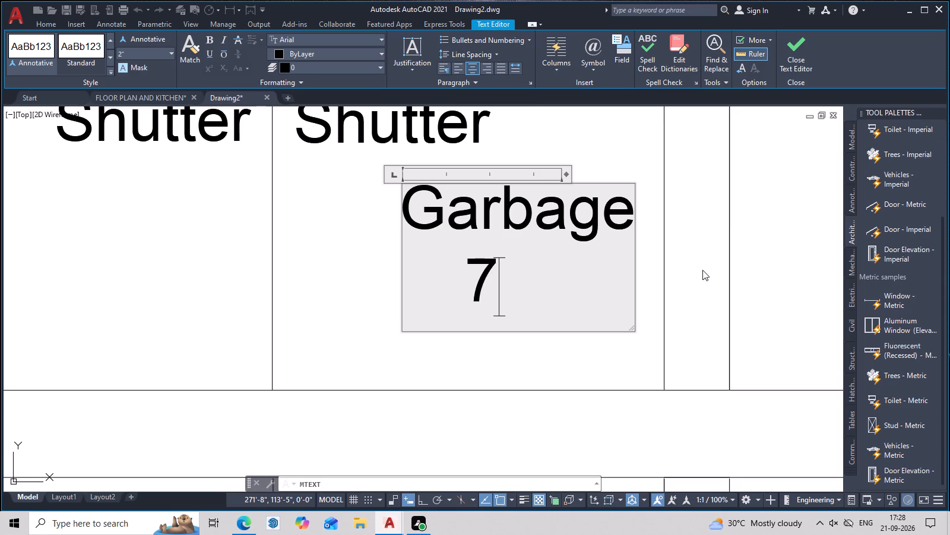
key(shift+ampersand)
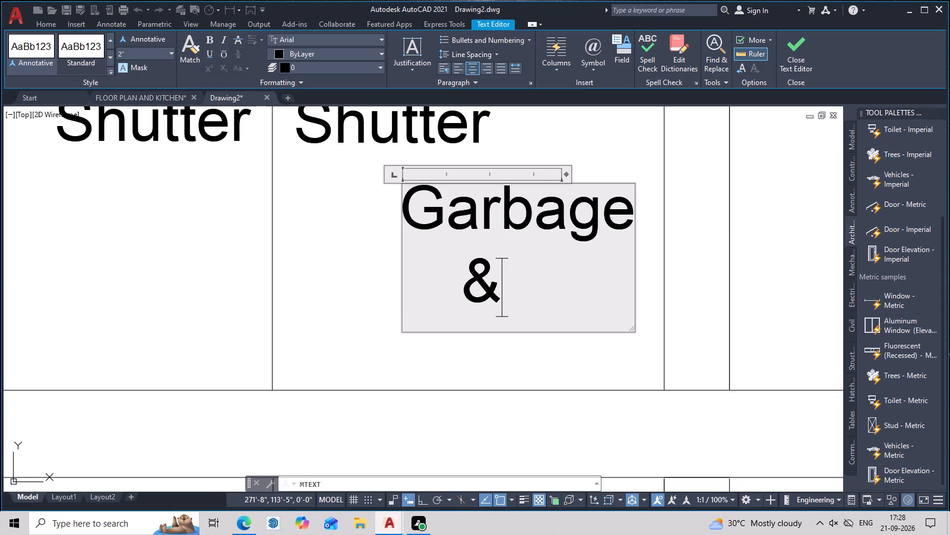
double_click(461, 265)
click(473, 294)
key(space)
key(space)
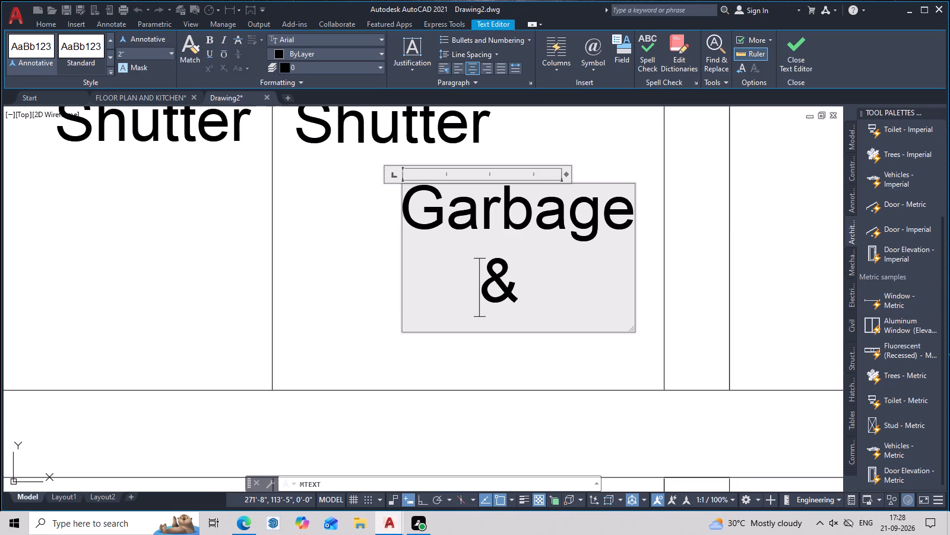
key(space)
key(space)
key(space)
click(554, 292)
Add a third line "RO", padded with leading spaces to line up beneath the "&", and finish the label.
key(Return)
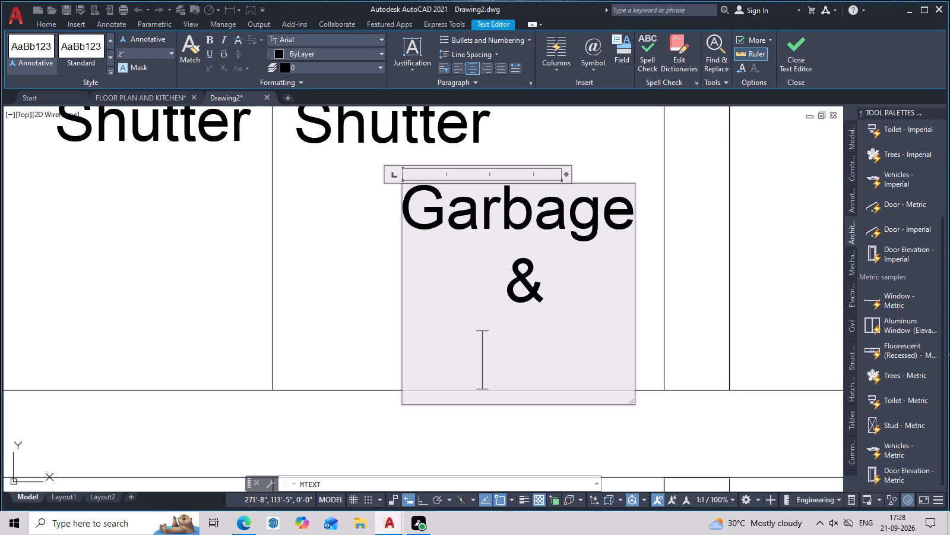
text(RO)
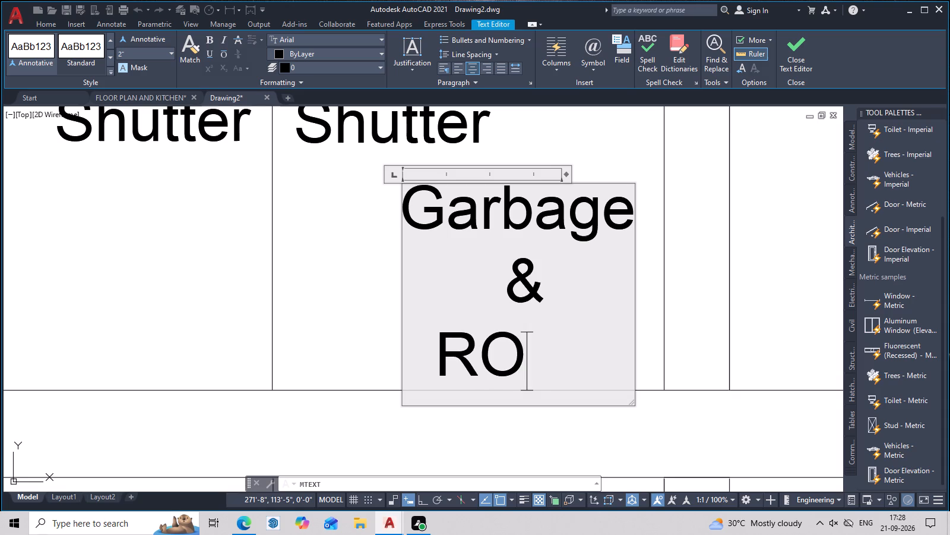
click(437, 359)
key(space)
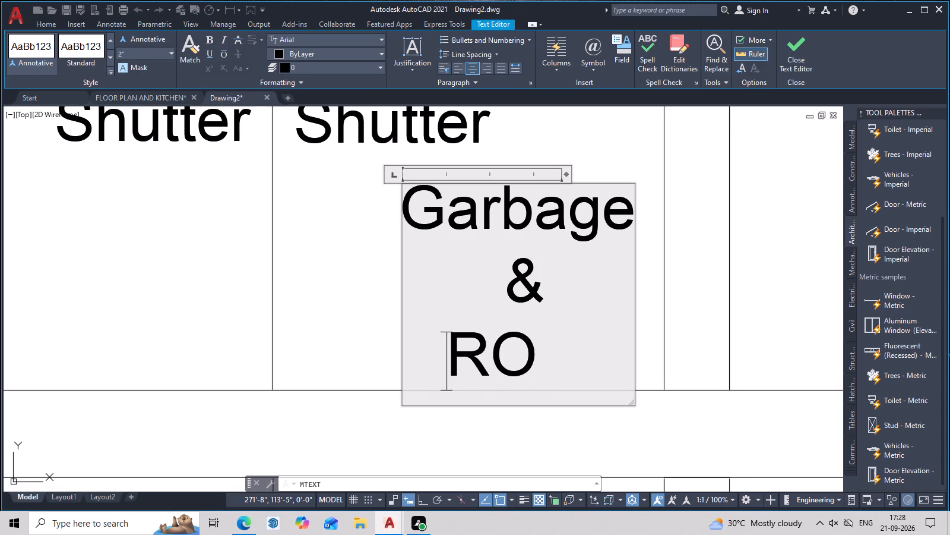
key(space)
key(space)
key(space)
key(space)
key(BackSpace)
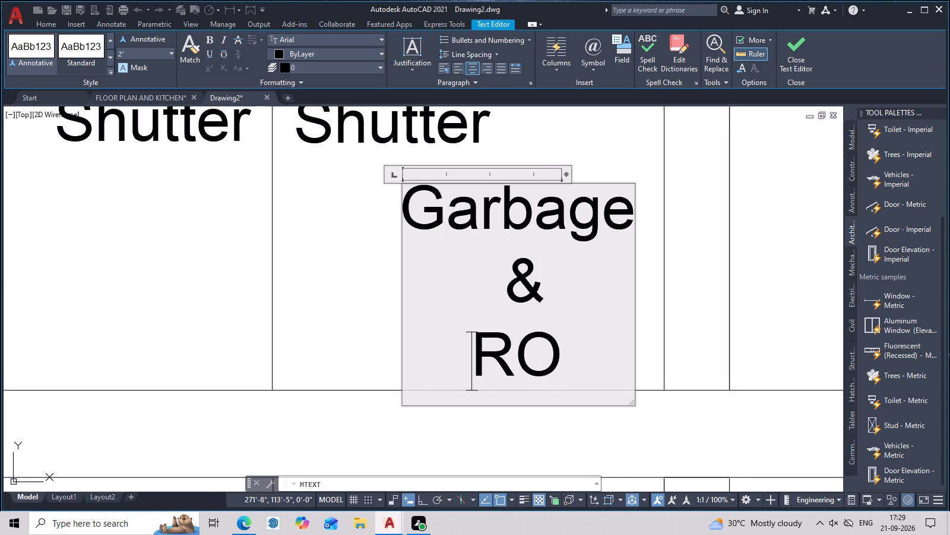
click(710, 269)
Move both "Shutter" labels together slightly straight up along the cabinet divider, closer to the sink and clear of the "Garbage & RO" label.
scroll(717, 279, down, 7)
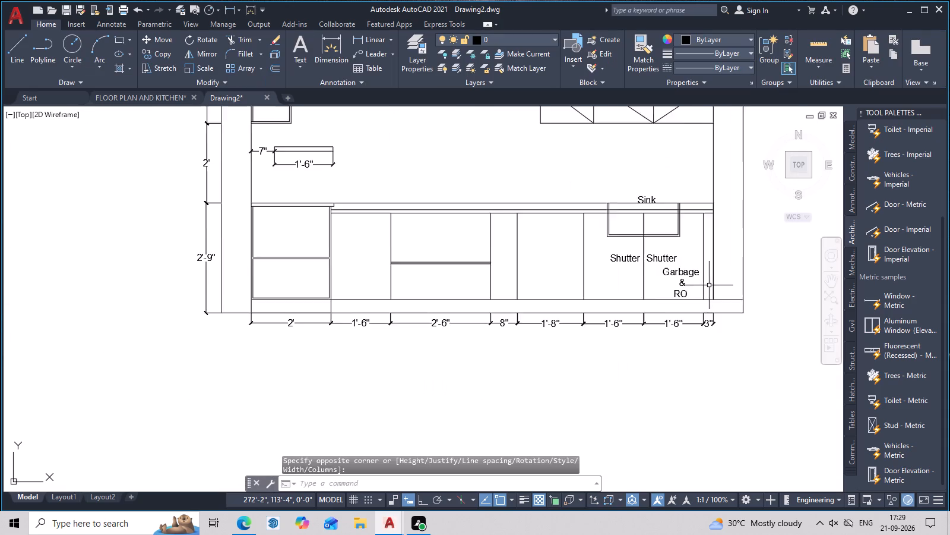
middle_drag(708, 285, 691, 369)
middle_drag(699, 369, 698, 433)
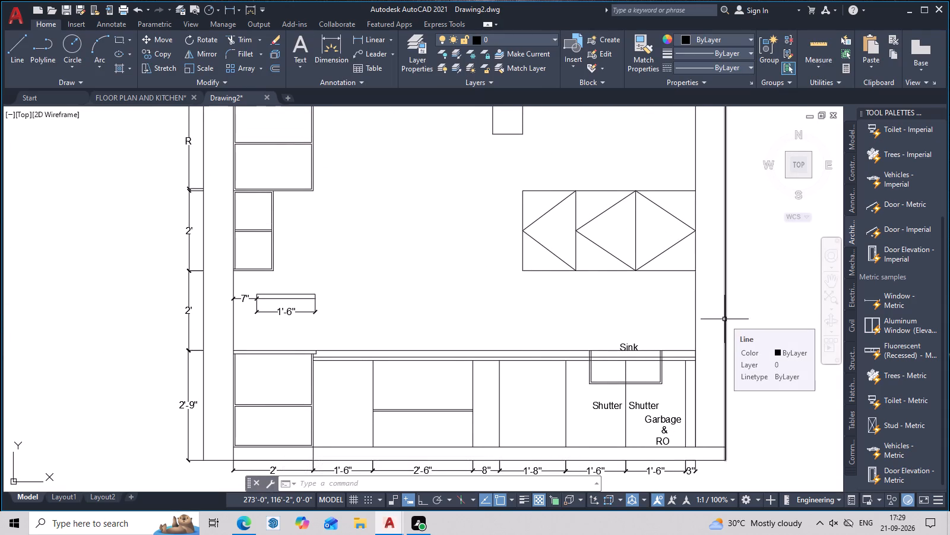
middle_drag(646, 388, 651, 336)
scroll(655, 355, up, 1)
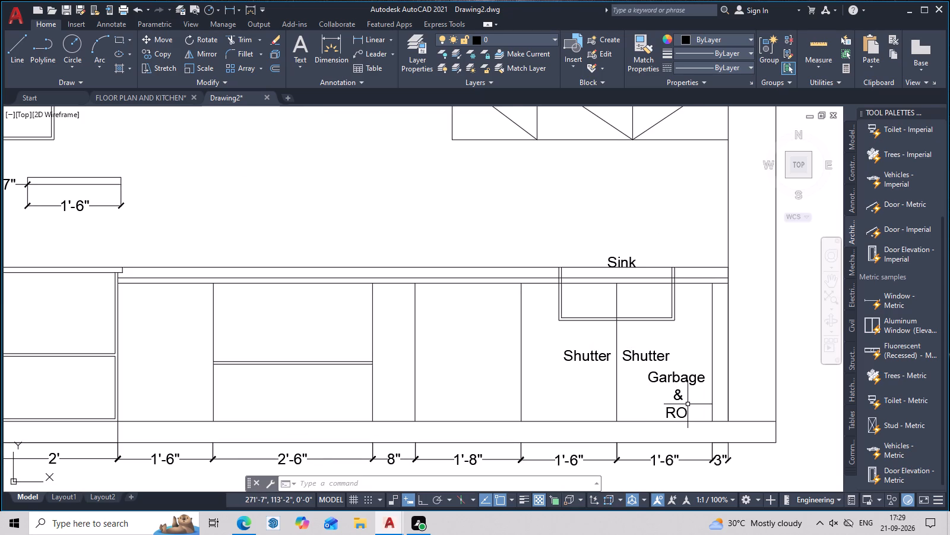
scroll(688, 400, up, 3)
click(530, 217)
click(530, 229)
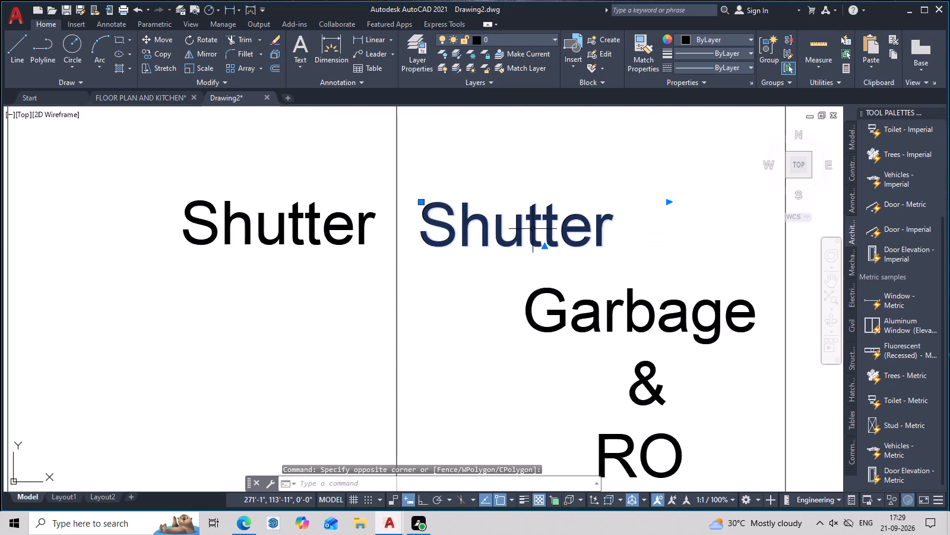
click(292, 239)
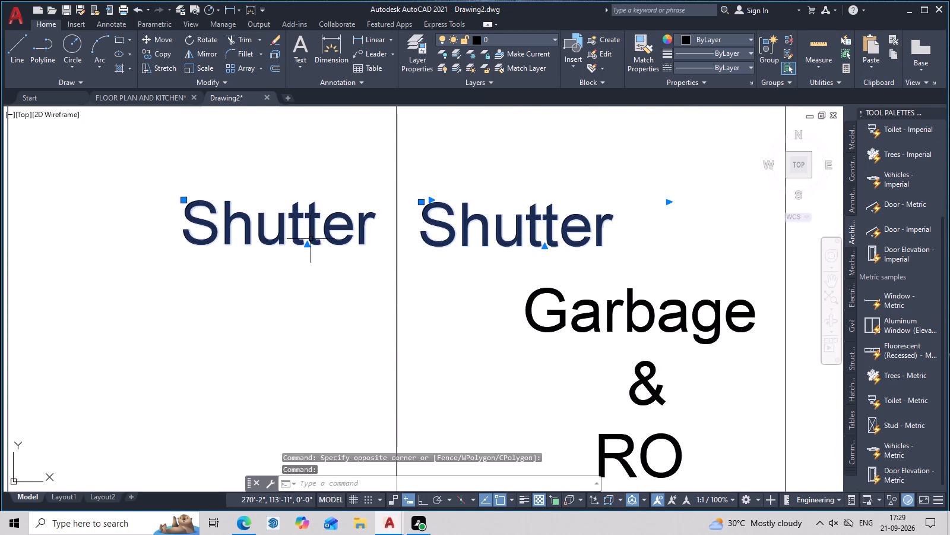
text(M)
key(space)
middle_drag(482, 234, 512, 334)
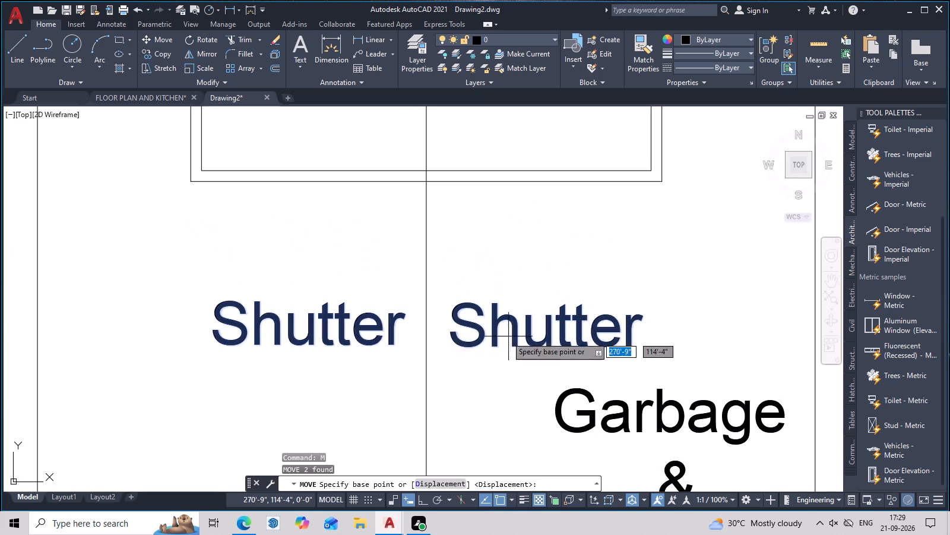
click(425, 350)
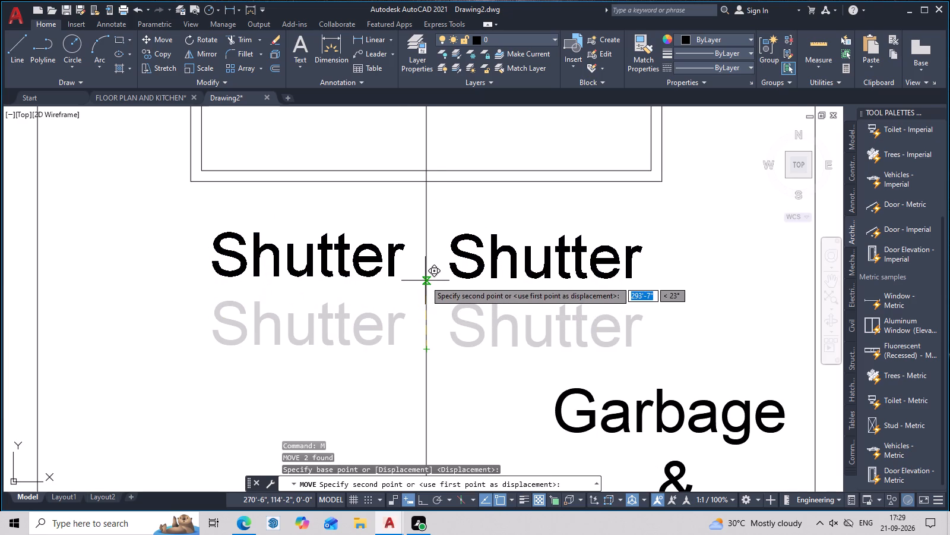
click(425, 281)
key(Escape)
scroll(486, 326, down, 5)
middle_drag(527, 345, 549, 382)
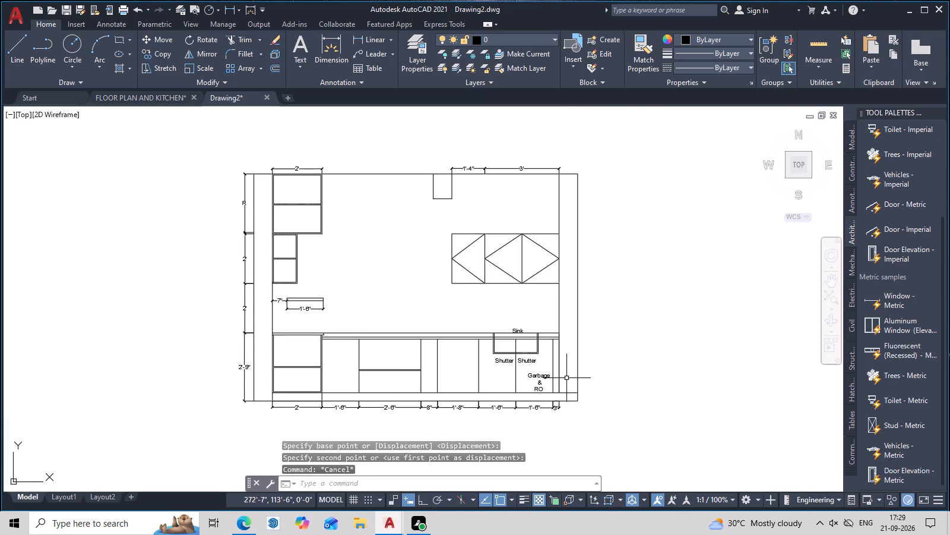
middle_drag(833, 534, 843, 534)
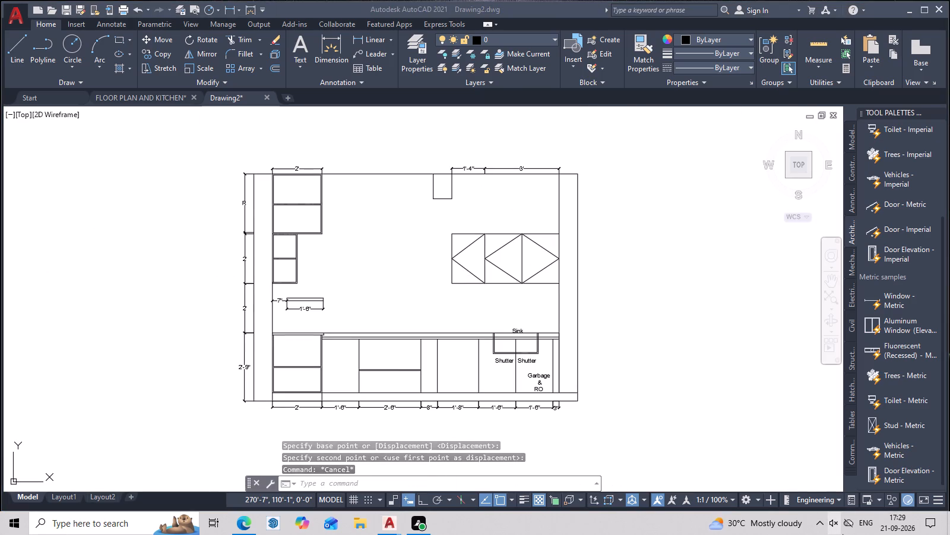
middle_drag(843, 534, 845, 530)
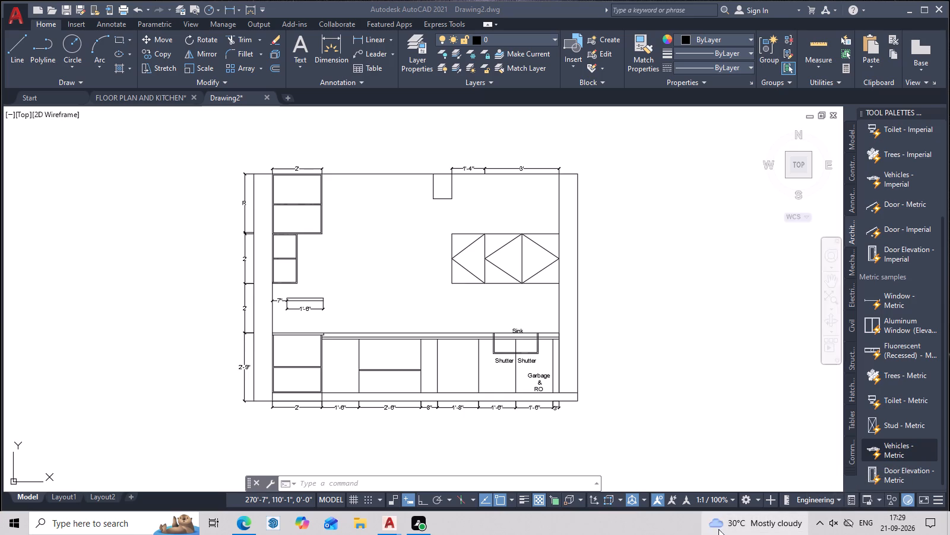
Copy the "Shutter" label below the sink into the upper part of the 1'-8" cabinet.
middle_drag(530, 419, 536, 413)
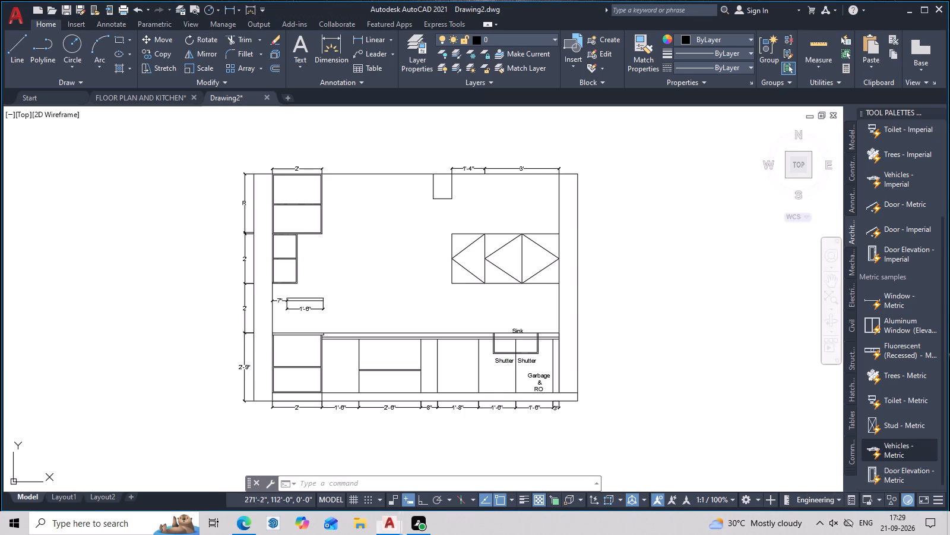
middle_drag(536, 413, 620, 375)
scroll(526, 346, up, 2)
middle_drag(499, 382, 686, 301)
middle_drag(566, 354, 642, 330)
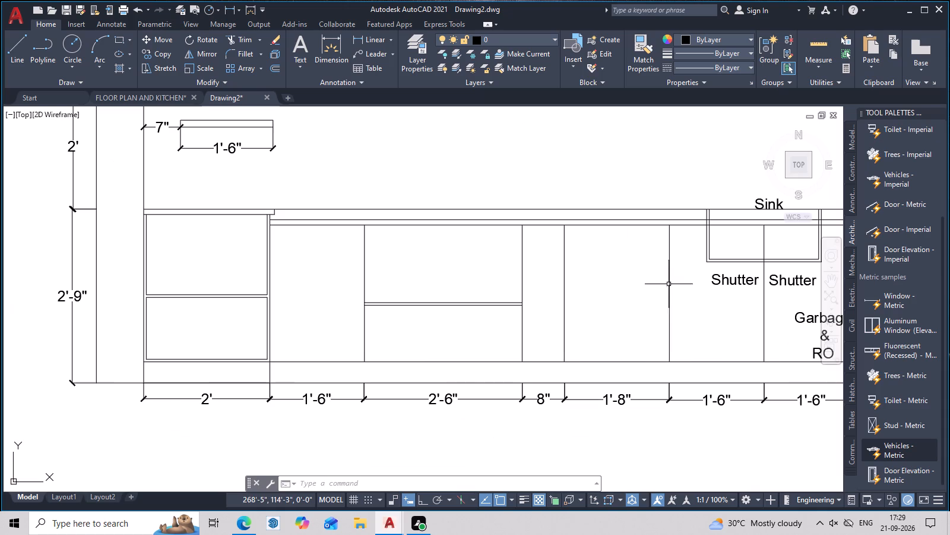
click(747, 281)
key(c)
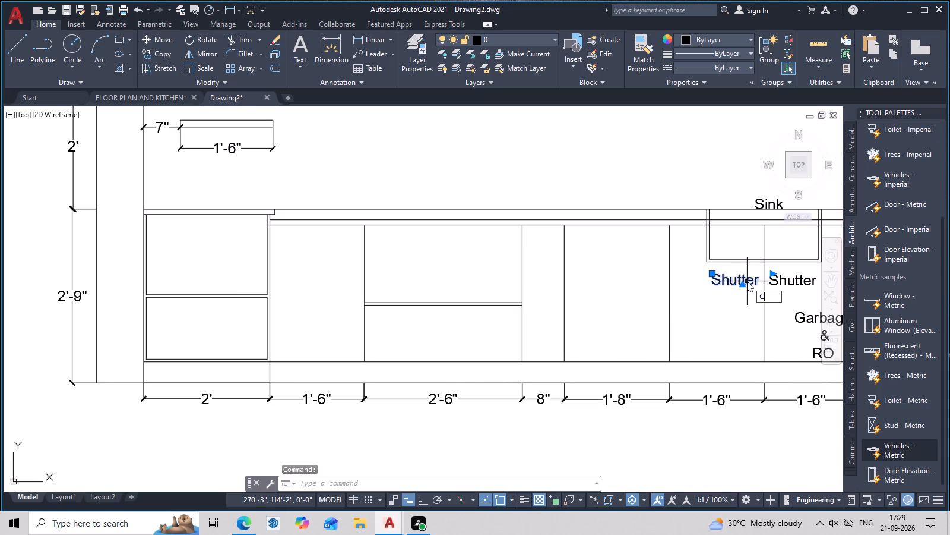
text(O)
key(space)
scroll(746, 279, up, 3)
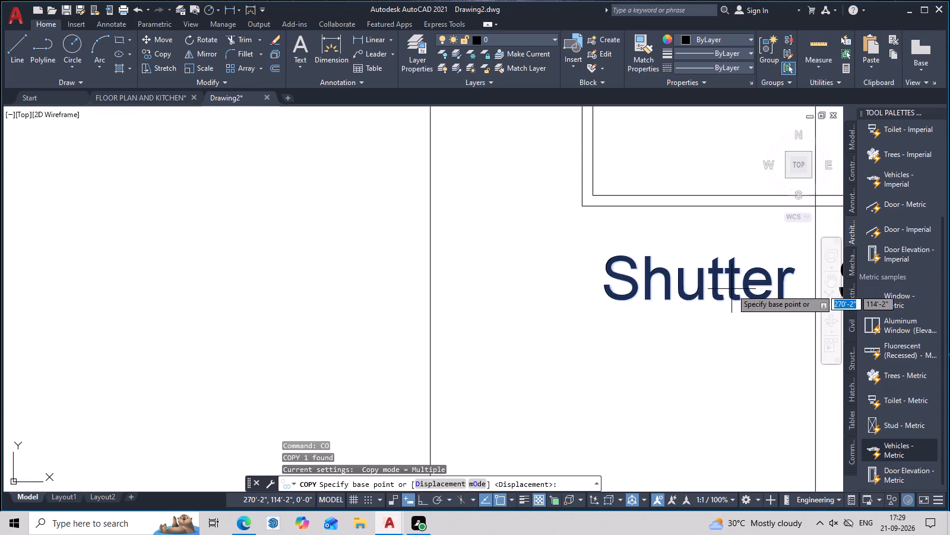
click(731, 289)
scroll(572, 322, down, 3)
middle_drag(555, 320, 655, 357)
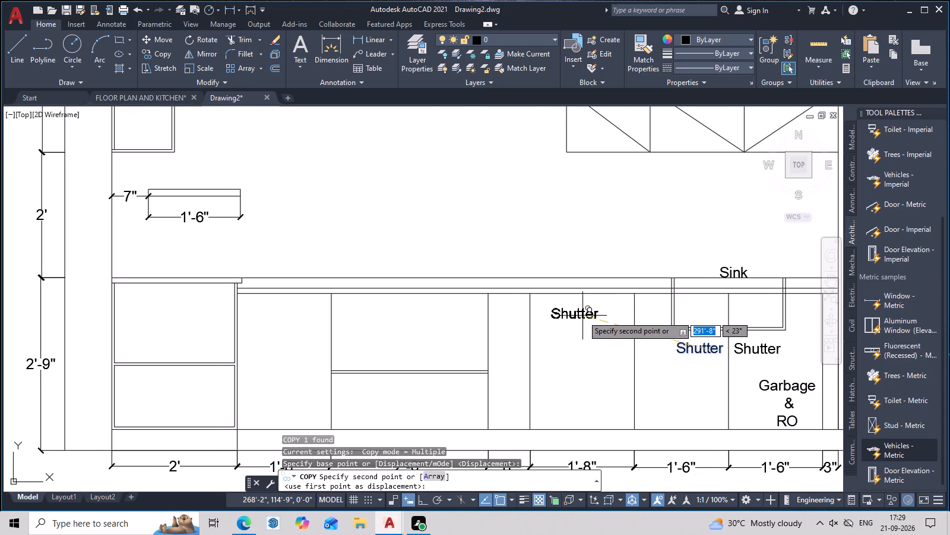
click(585, 322)
Place another copy of the "Shutter" label in the upper part of the 1'-6" cabinet beside the 2' base unit.
scroll(601, 368, down, 2)
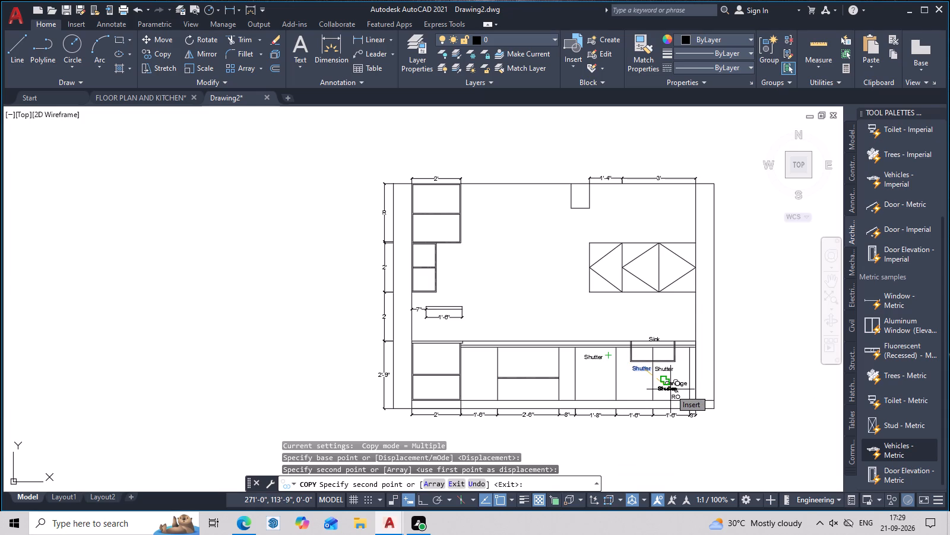
scroll(482, 361, up, 3)
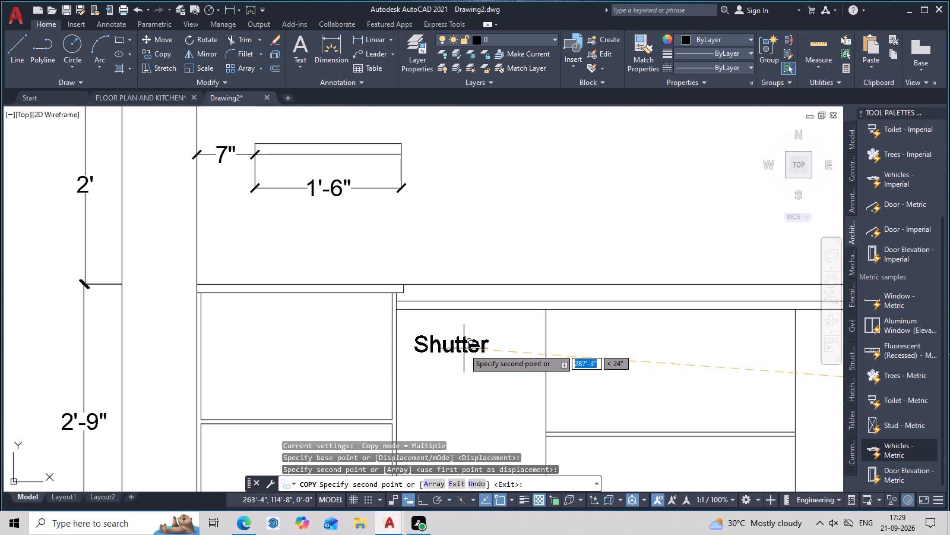
click(468, 348)
scroll(493, 370, down, 2)
middle_drag(530, 416, 535, 336)
key(Escape)
scroll(559, 351, up, 2)
middle_drag(594, 359, 590, 362)
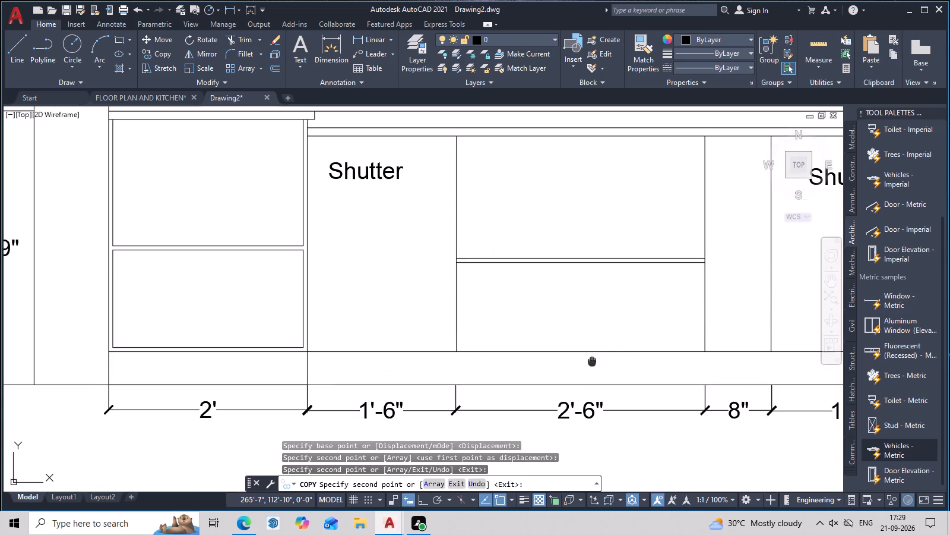
middle_drag(590, 362, 494, 404)
key(Escape)
Add a 2" multiline text label reading "Drawer" in the upper drawer of the 2'-6" cabinet.
scroll(755, 417, down, 2)
middle_drag(748, 418, 568, 411)
scroll(575, 409, up, 2)
middle_drag(577, 407, 593, 341)
scroll(593, 340, down, 1)
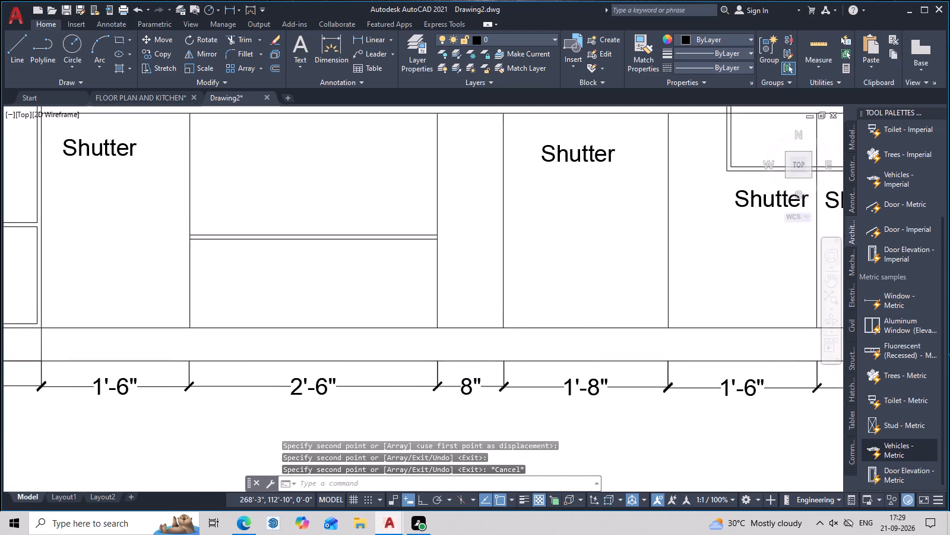
scroll(593, 340, down, 1)
middle_drag(598, 355, 591, 409)
middle_drag(588, 400, 615, 329)
key(Escape)
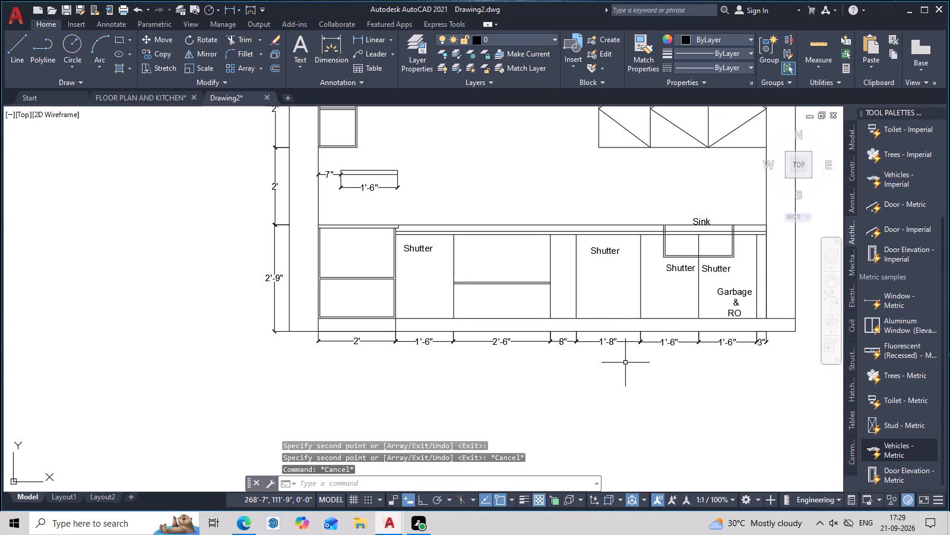
middle_drag(582, 341, 632, 435)
middle_drag(633, 432, 632, 453)
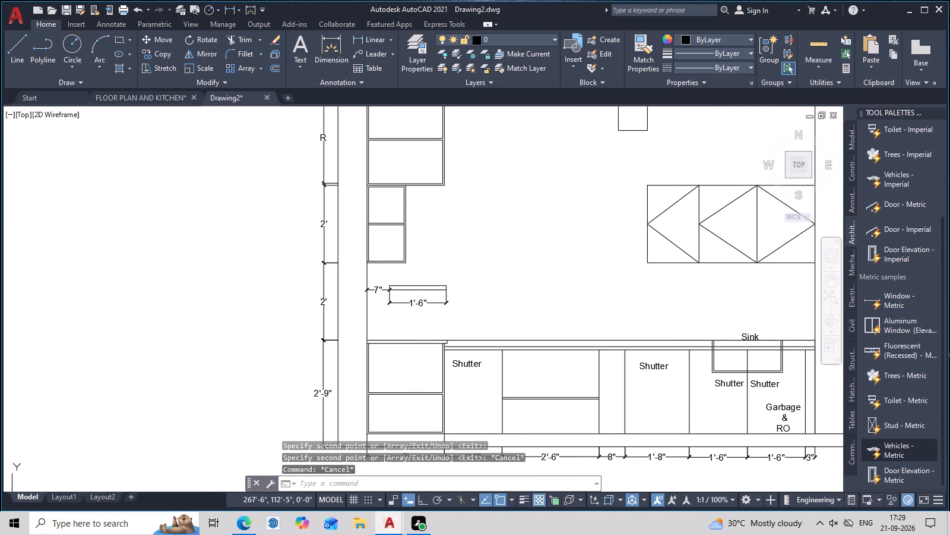
scroll(575, 347, up, 3)
middle_drag(581, 364, 616, 280)
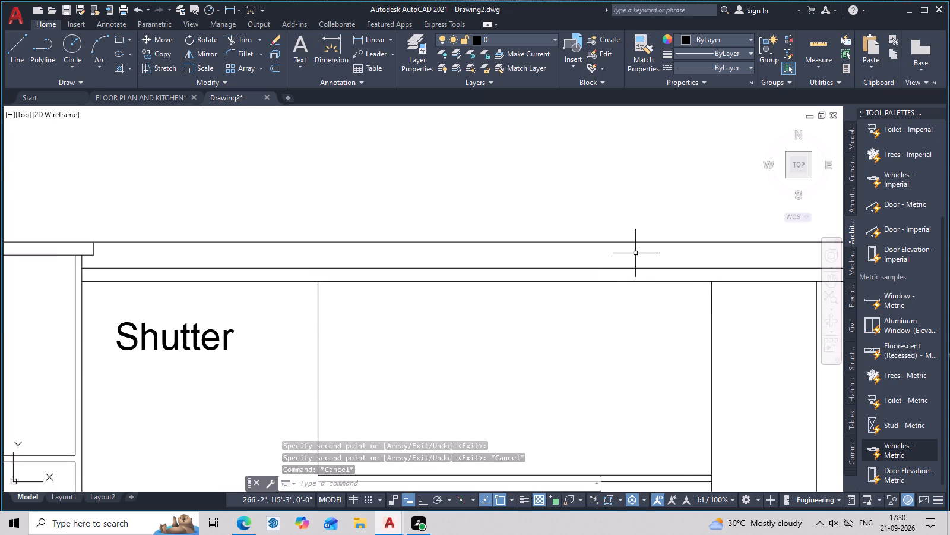
text(T)
key(space)
middle_drag(573, 410, 593, 271)
middle_drag(464, 194, 465, 245)
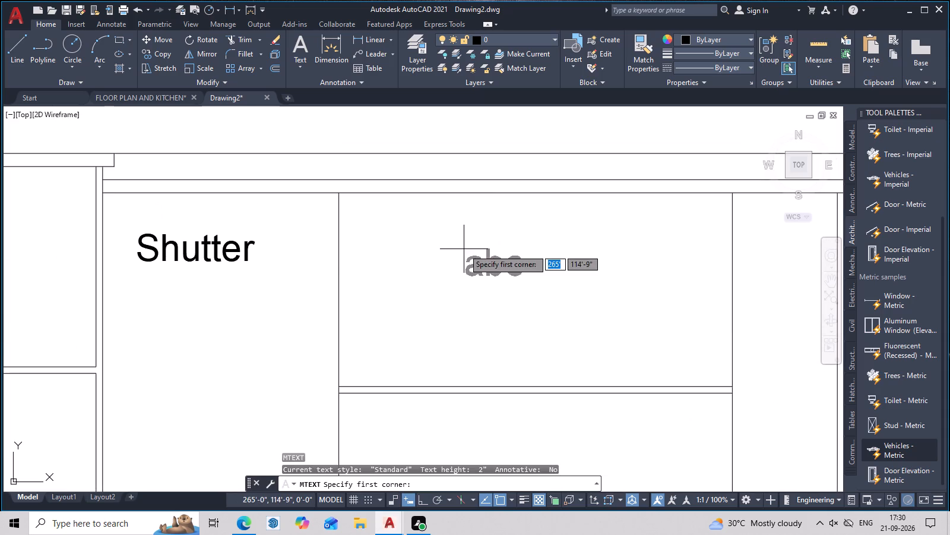
click(449, 243)
click(584, 292)
text(DRA)
key(BackSpace)
key(BackSpace)
key(BackSpace)
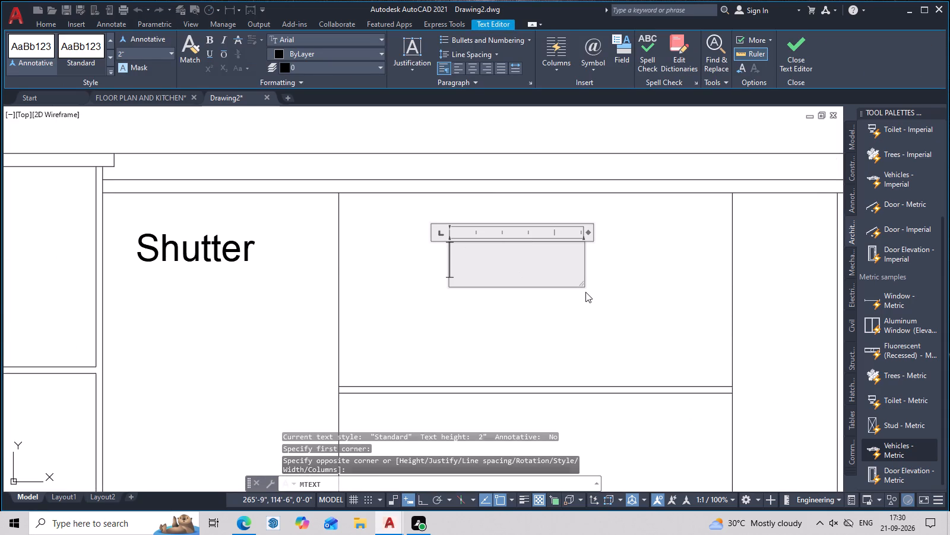
key(d)
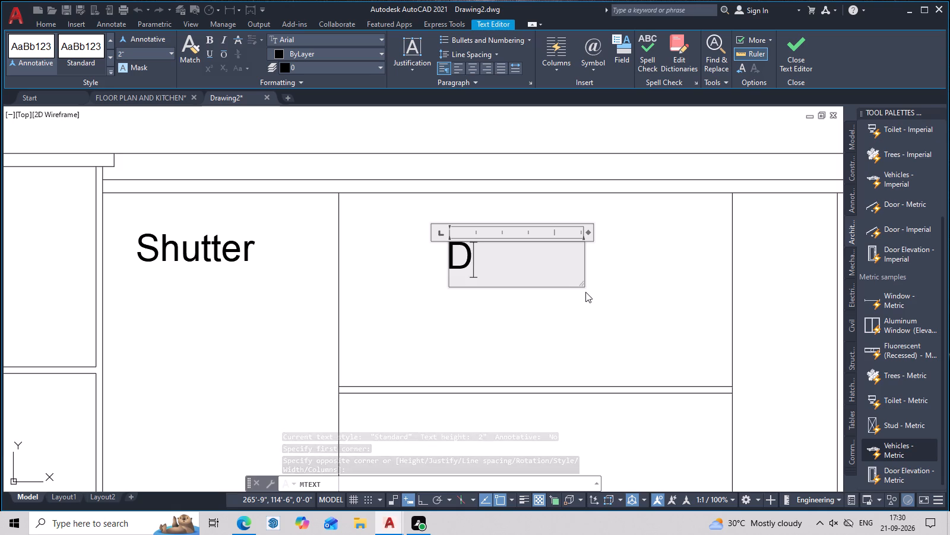
text(ra)
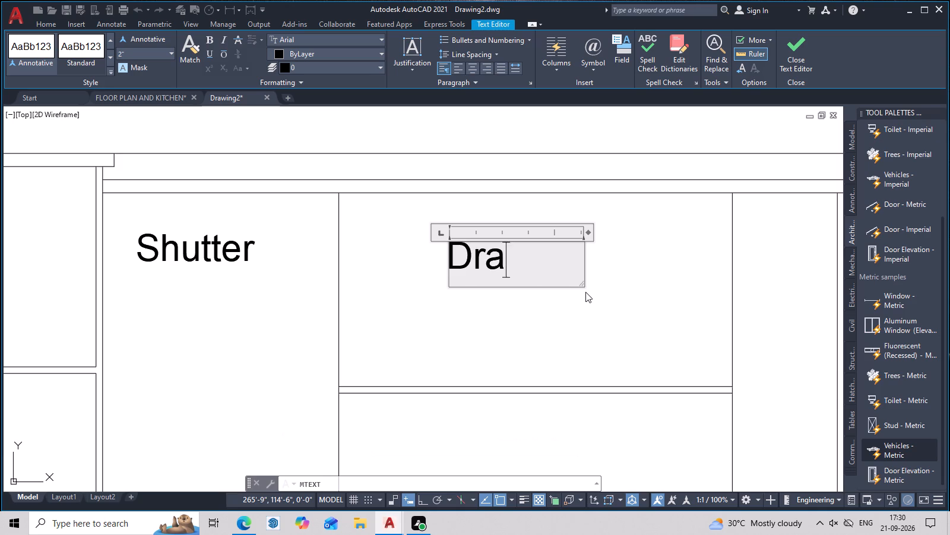
text(wing)
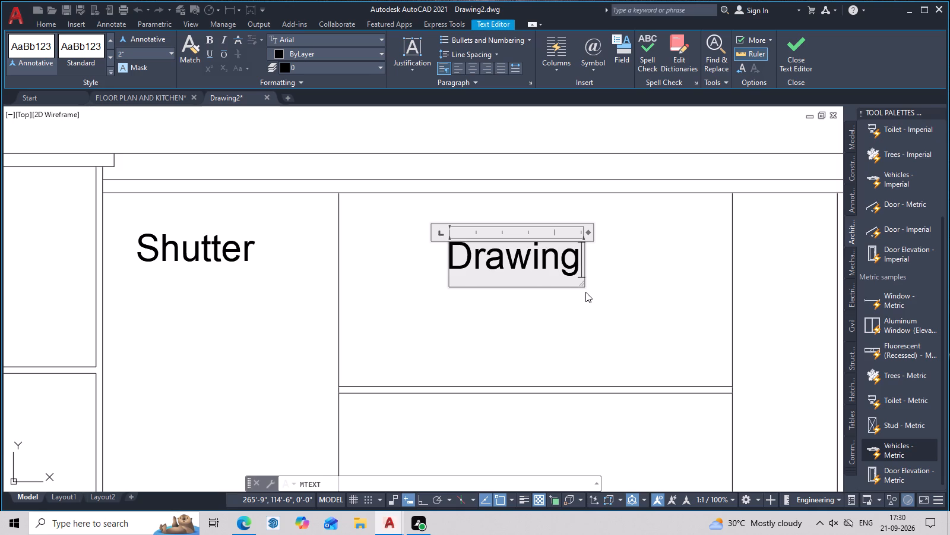
key(BackSpace)
key(BackSpace)
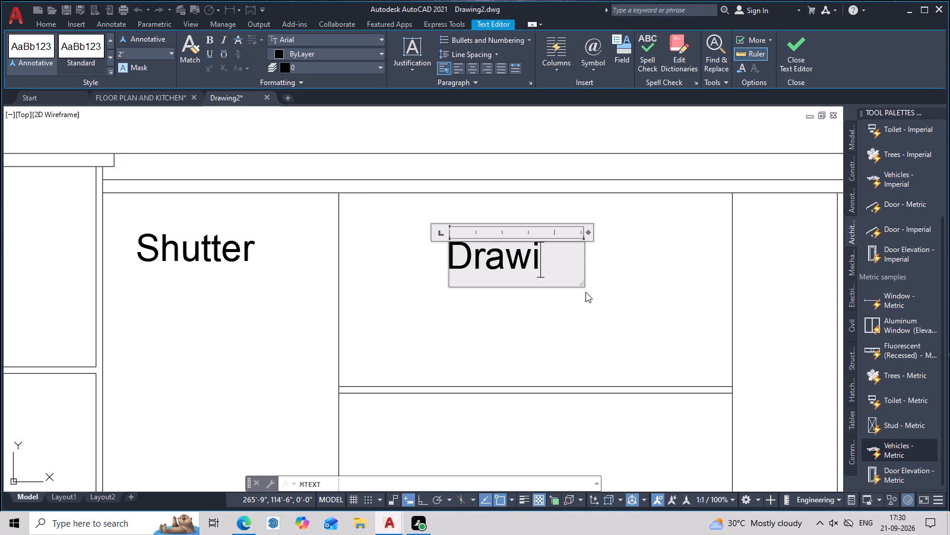
key(BackSpace)
text(er)
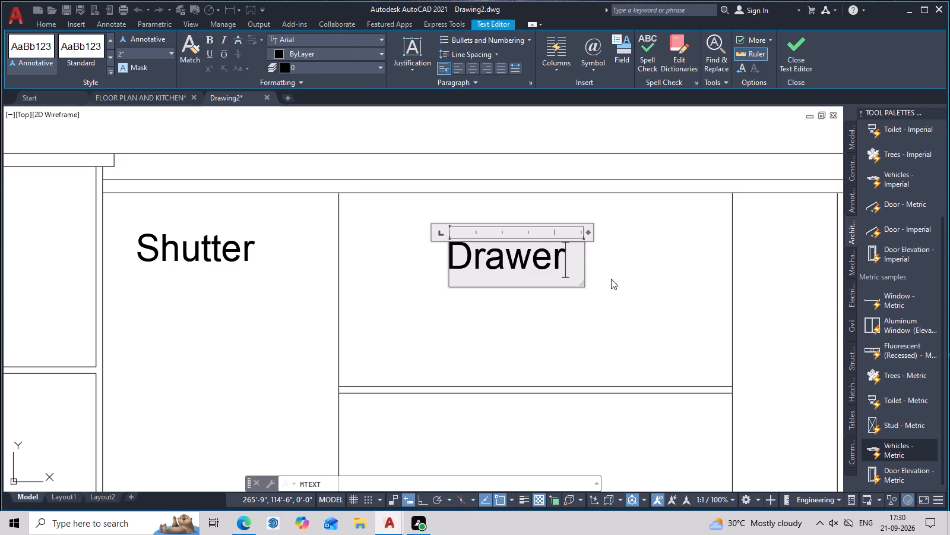
click(611, 279)
Copy the "Drawer" label down into the lower drawer of the 2'-6" cabinet.
click(549, 264)
text(co)
key(space)
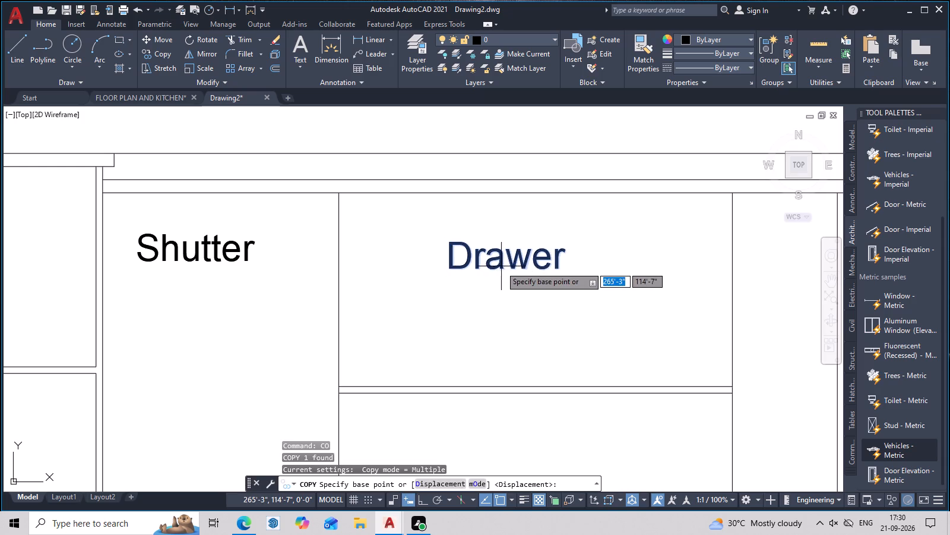
click(499, 266)
scroll(537, 316, down, 2)
middle_drag(559, 328, 573, 259)
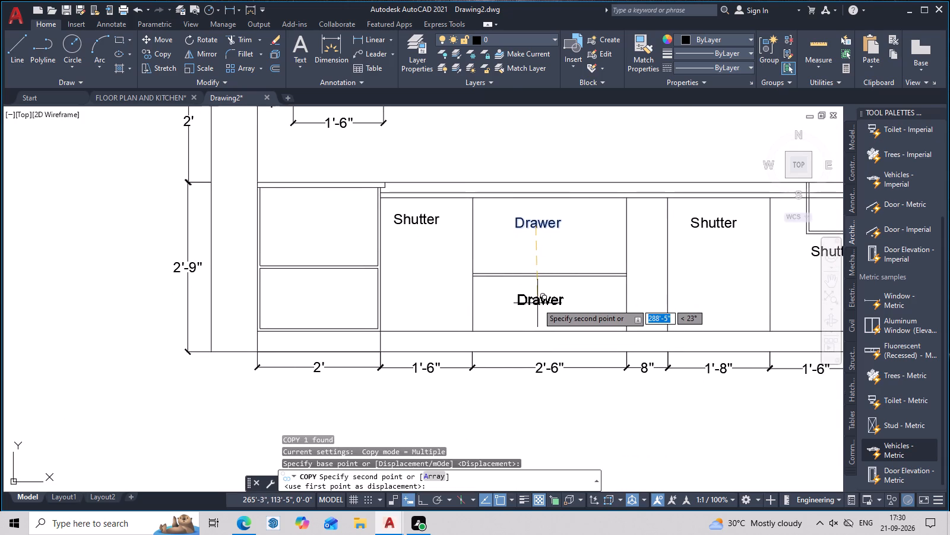
click(541, 303)
key(Escape)
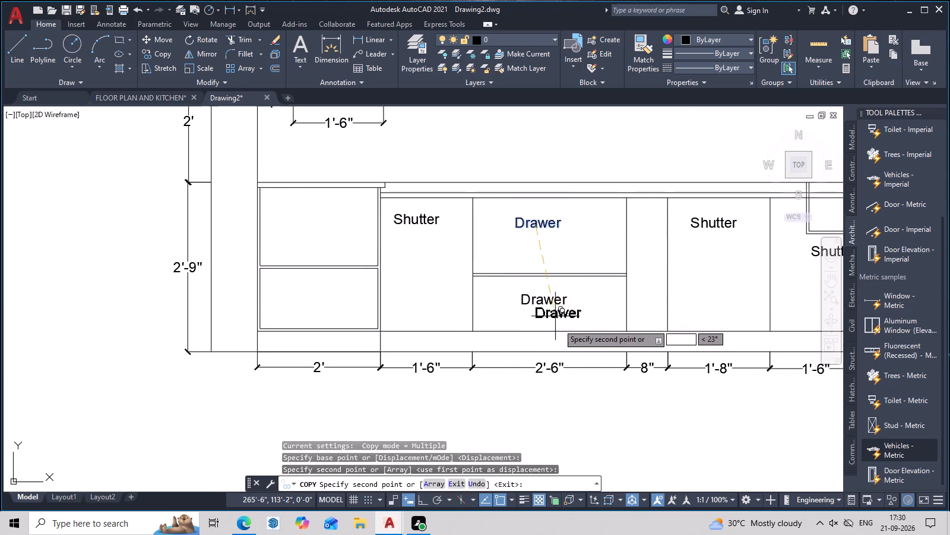
Add a 2" two-line text label reading "corner" over "shelf" in the upper compartment of the 2' base unit.
middle_click(569, 367)
scroll(569, 369, down, 2)
middle_drag(567, 386, 560, 388)
middle_drag(560, 388, 538, 406)
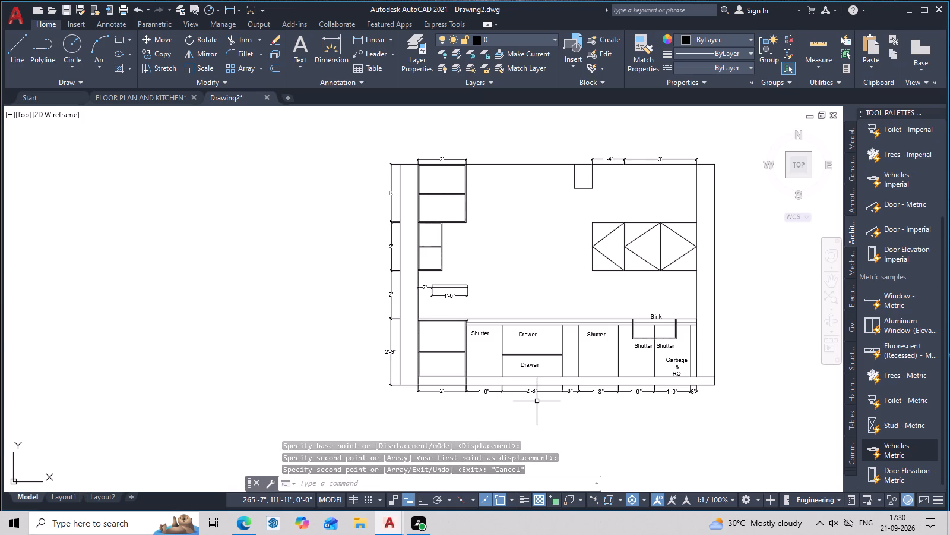
scroll(612, 353, up, 2)
middle_drag(582, 361, 667, 305)
middle_drag(449, 310, 816, 296)
middle_drag(712, 316, 662, 362)
scroll(658, 366, up, 2)
middle_drag(658, 365, 658, 447)
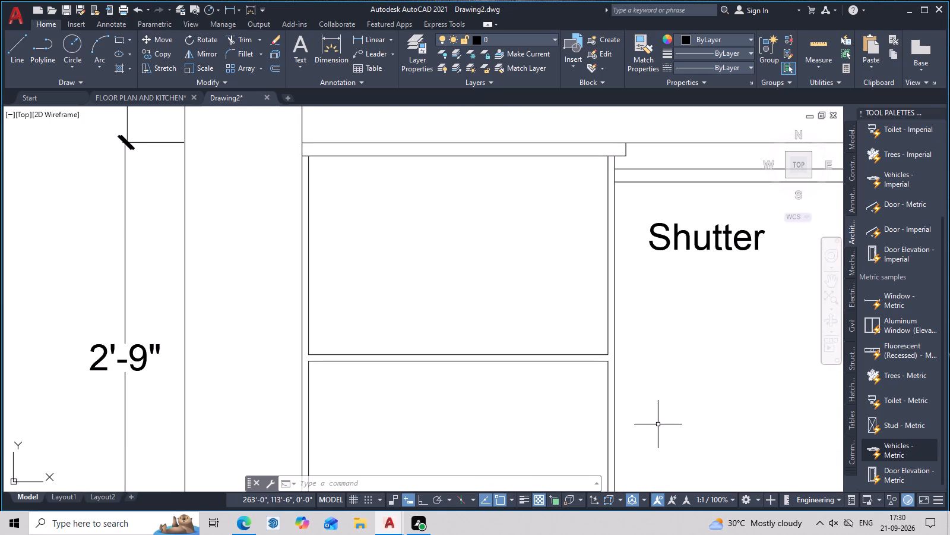
middle_drag(658, 423, 669, 430)
key(t)
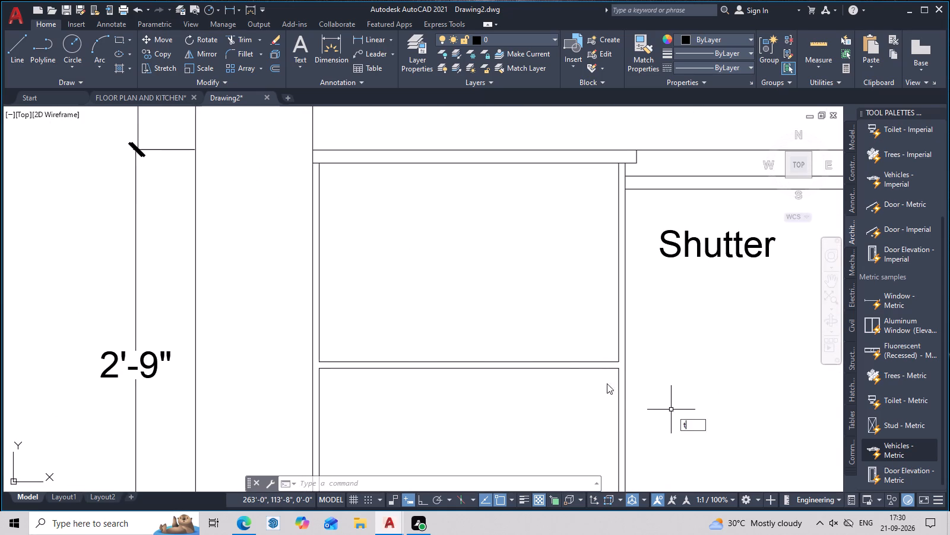
key(space)
middle_drag(499, 314, 583, 314)
scroll(543, 306, up, 1)
middle_drag(505, 281, 506, 372)
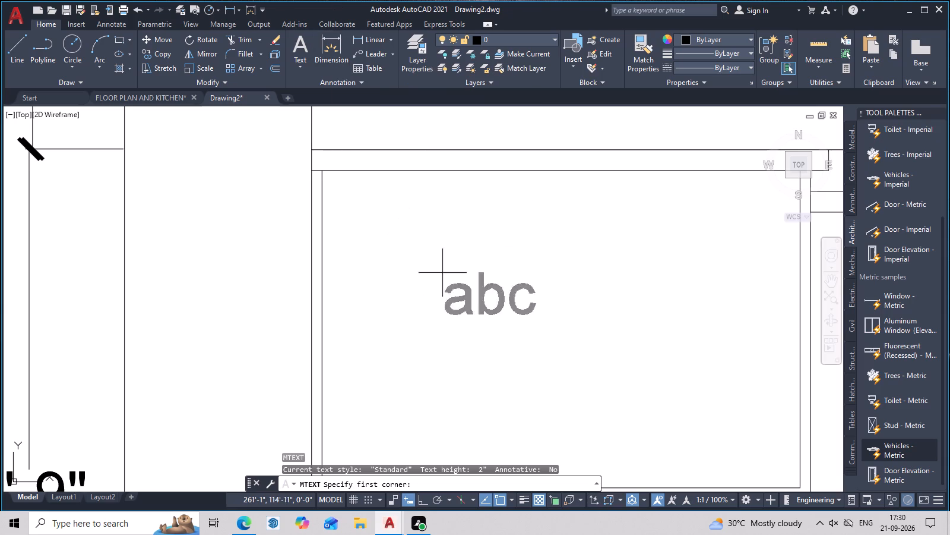
scroll(697, 265, up, 1)
scroll(672, 262, down, 3)
middle_drag(651, 296, 615, 345)
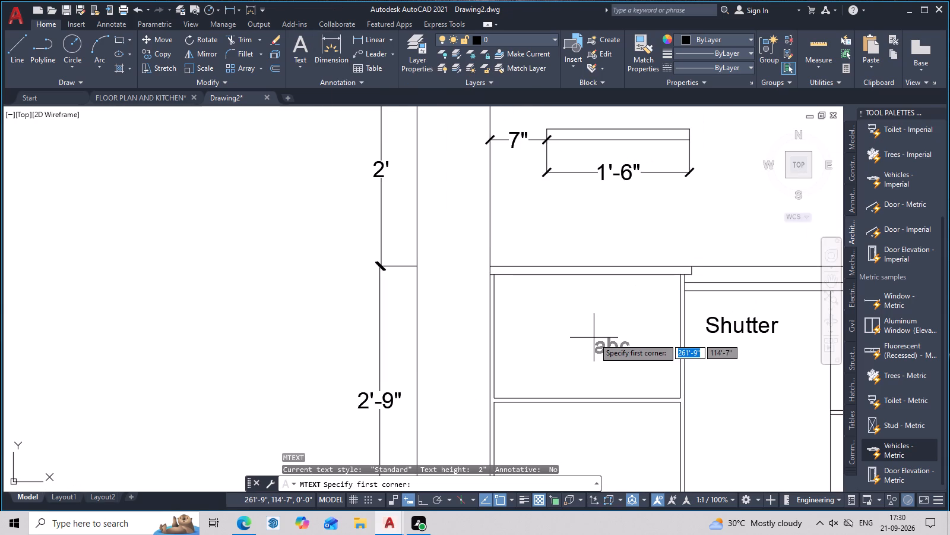
middle_drag(557, 346, 563, 278)
scroll(567, 282, up, 2)
click(537, 257)
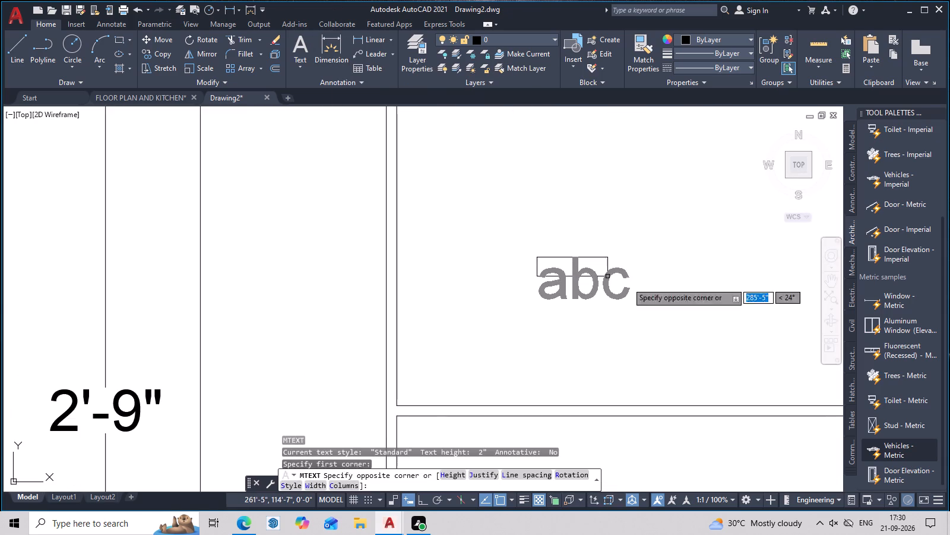
click(768, 373)
text(co)
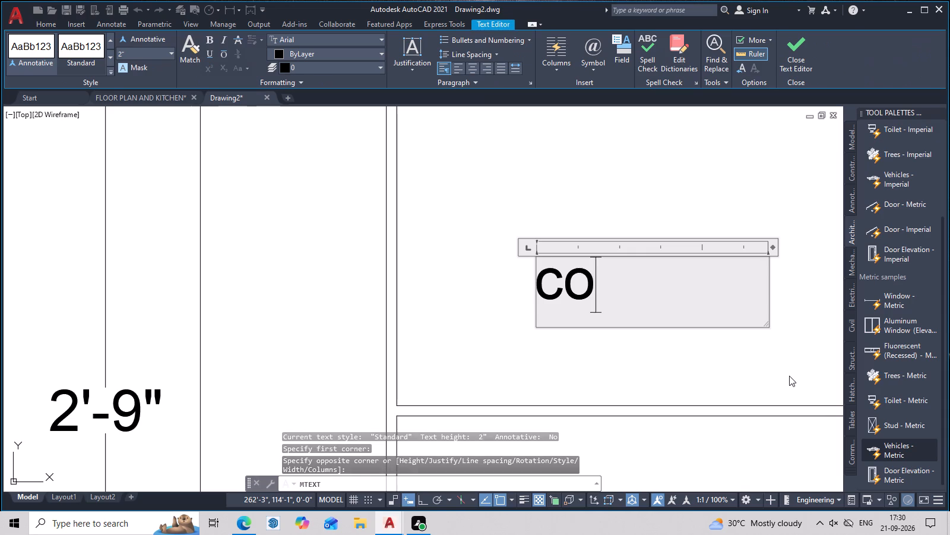
text(rner)
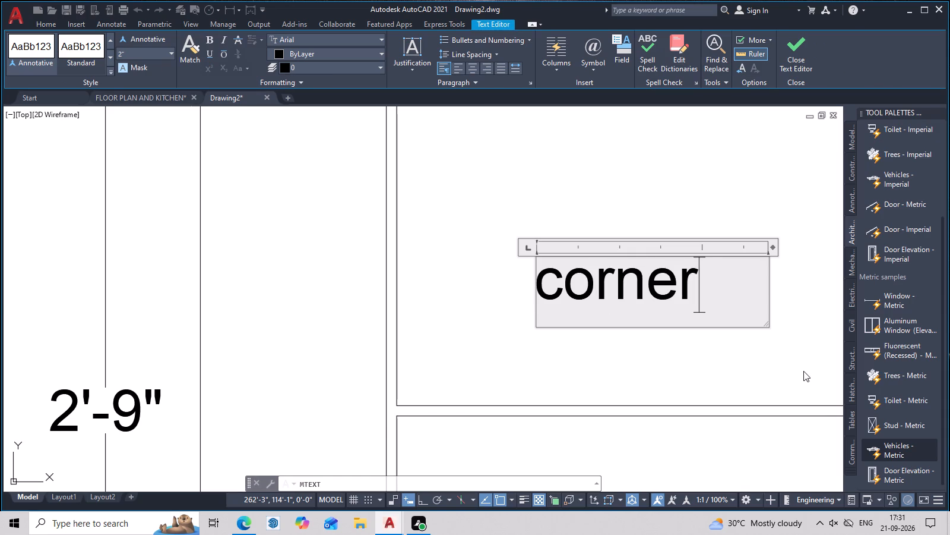
key(Return)
text(she)
key(l)
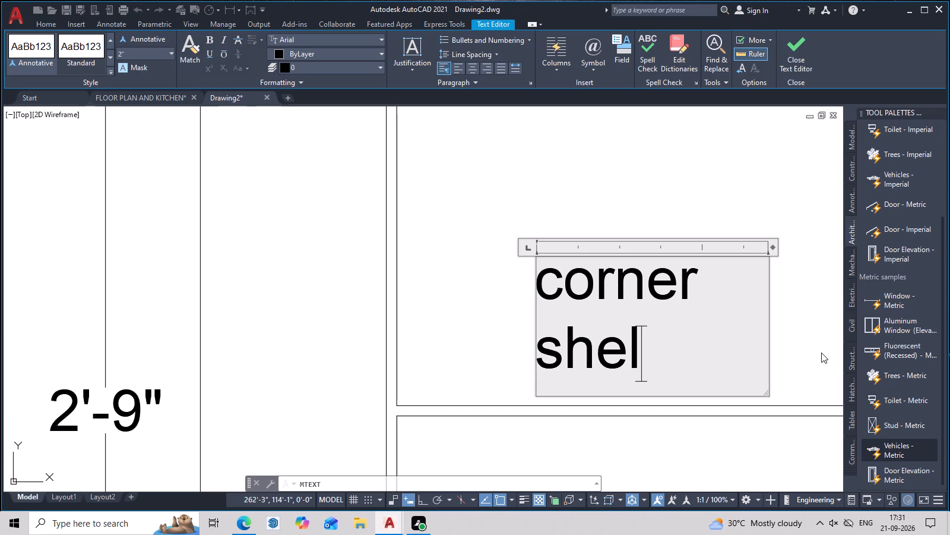
key(f)
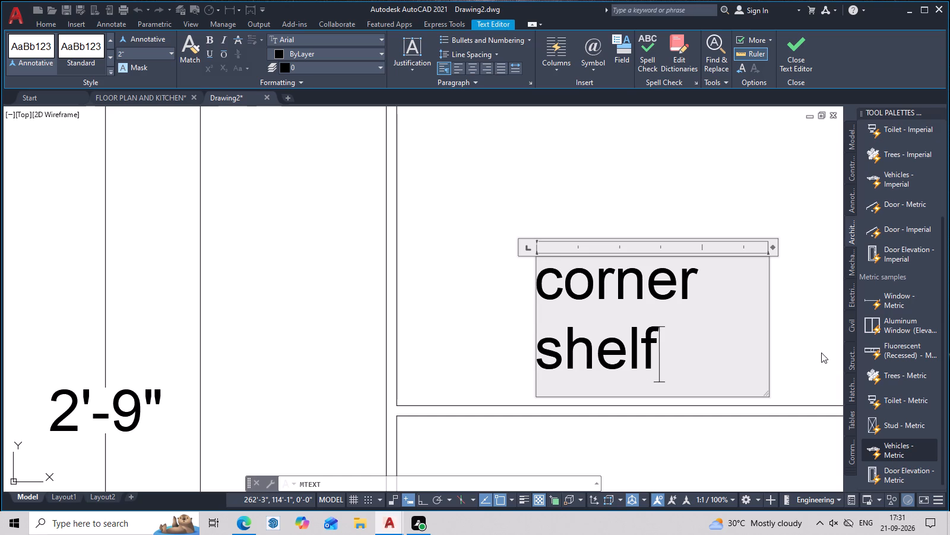
click(689, 139)
Copy the "corner shelf" label down into the lower compartment of the 2' base unit.
middle_drag(735, 347, 688, 291)
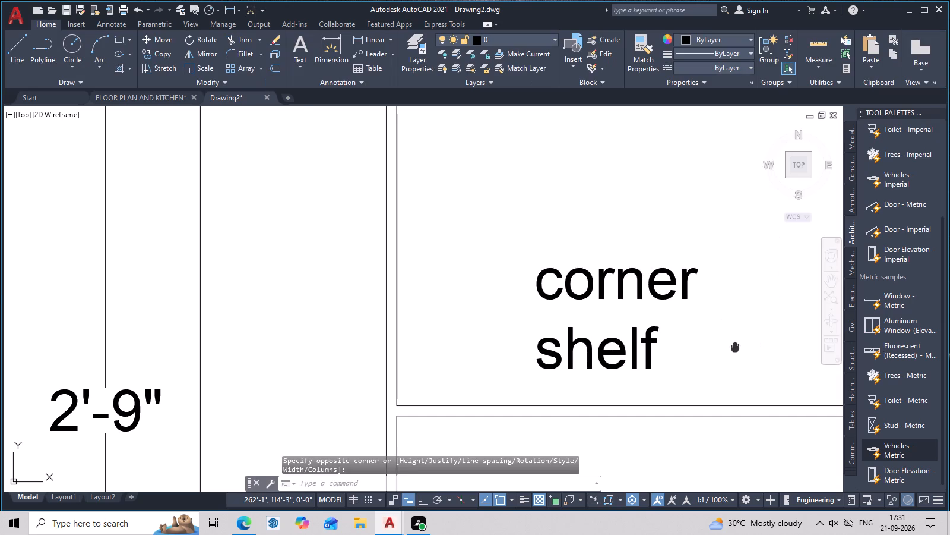
middle_drag(688, 291, 641, 225)
click(555, 233)
click(546, 219)
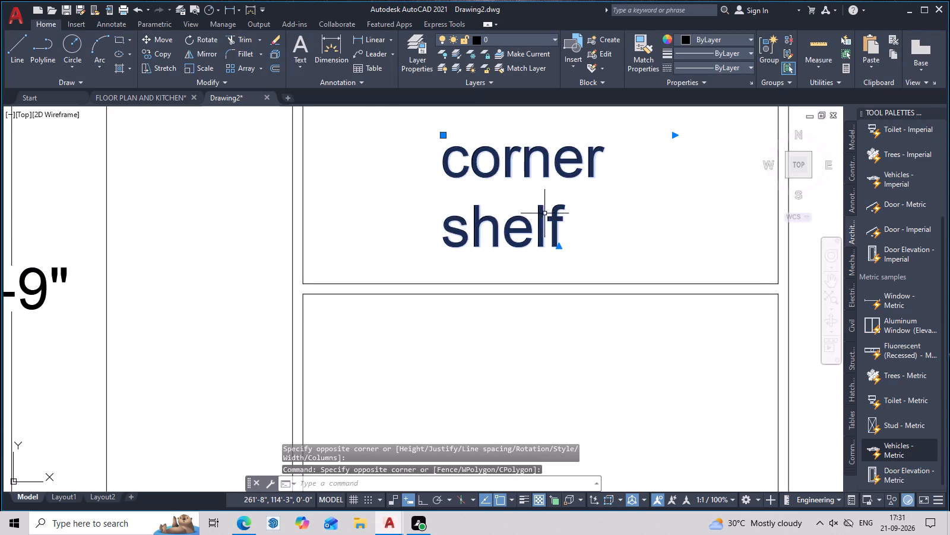
key(c)
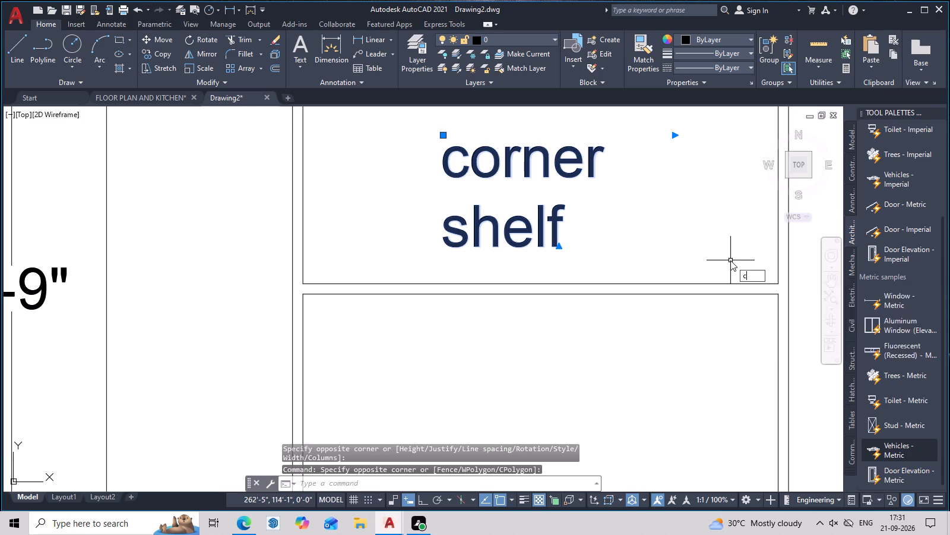
key(o)
key(space)
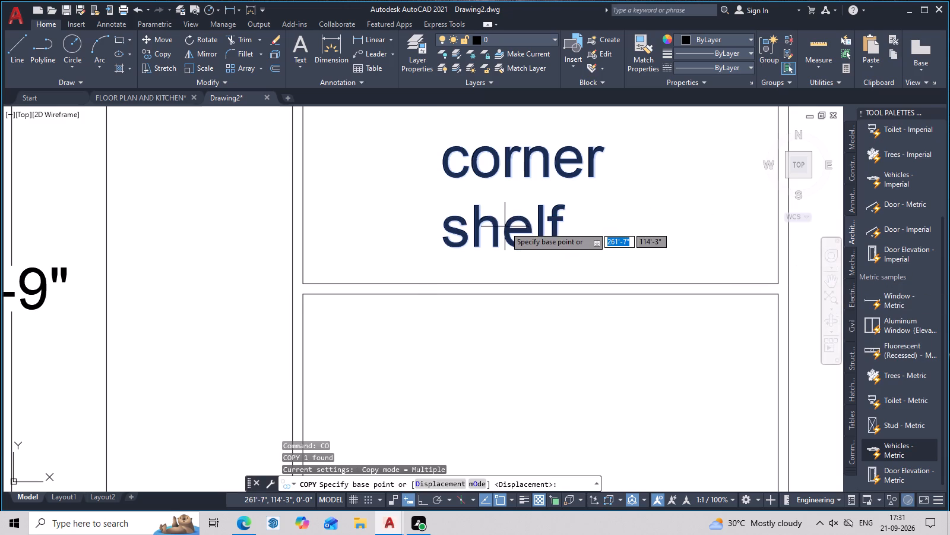
click(505, 226)
scroll(524, 269, down, 3)
middle_drag(563, 316, 574, 282)
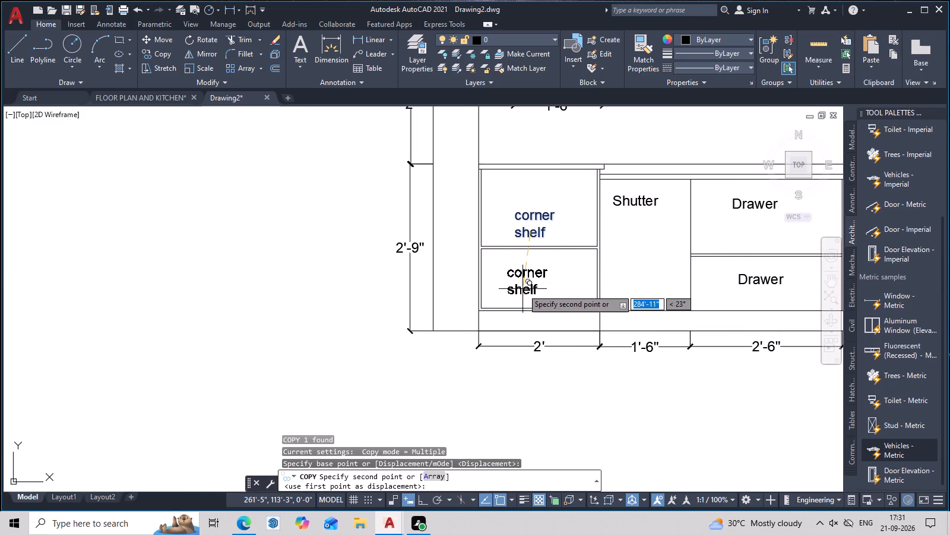
click(531, 289)
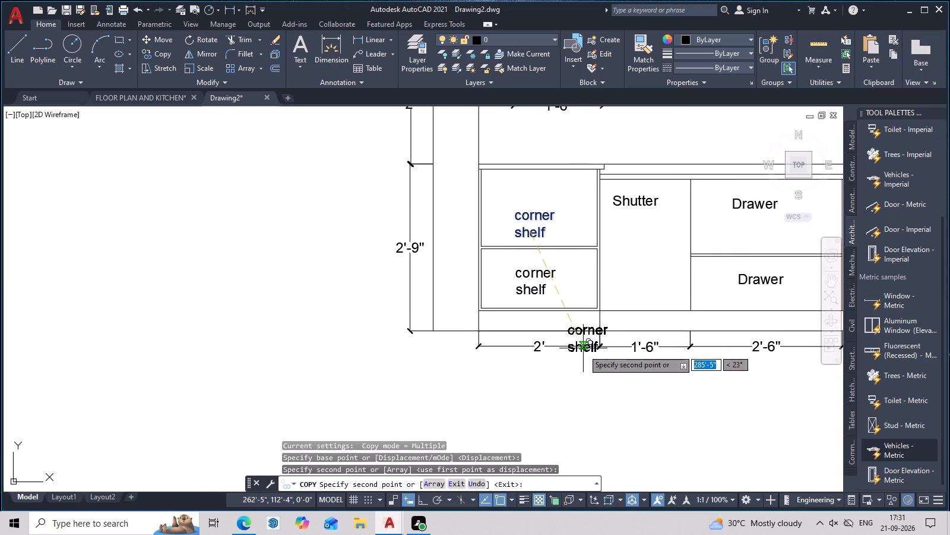
key(Escape)
Check the labels along the base cabinets and look over the wall units for compartments without labels.
middle_drag(654, 405, 605, 385)
middle_drag(639, 398, 639, 405)
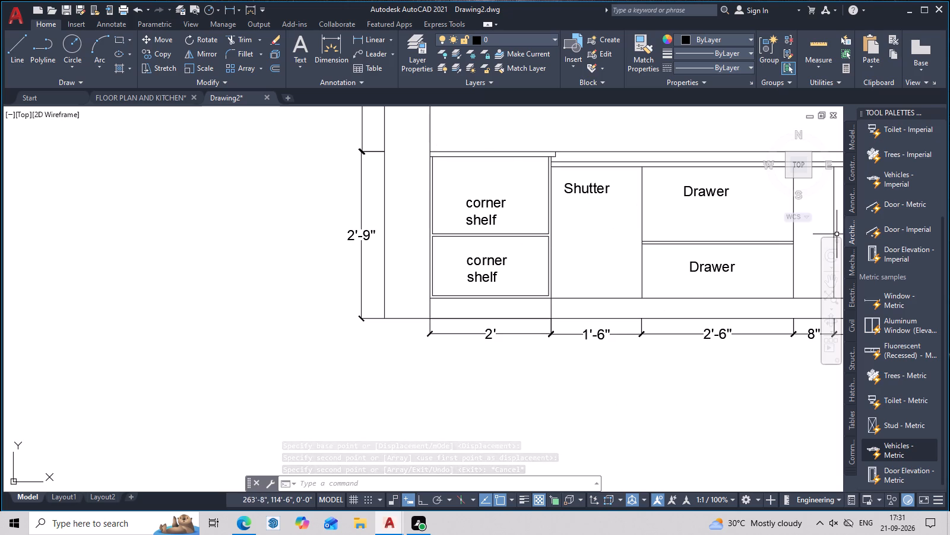
middle_drag(949, 250, 779, 287)
middle_drag(686, 225, 572, 390)
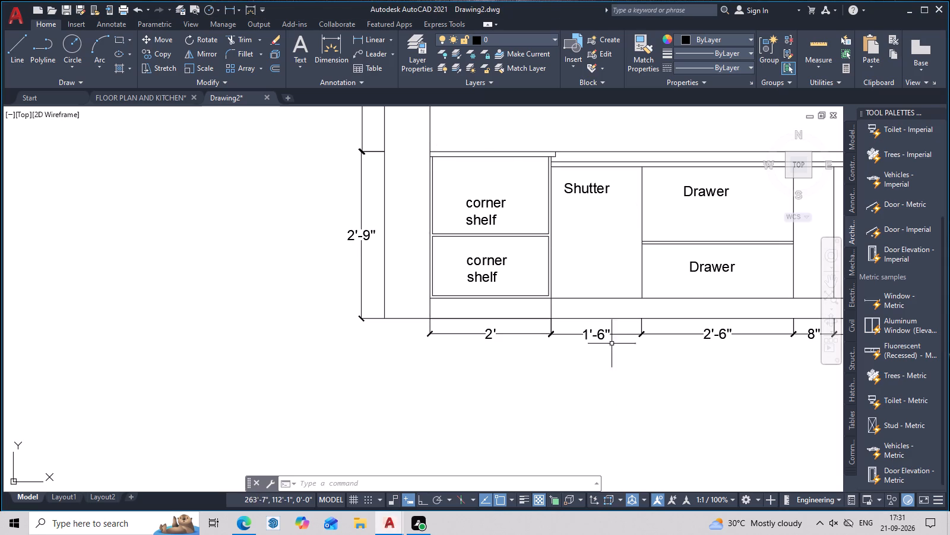
middle_drag(641, 307, 515, 466)
scroll(667, 344, down, 2)
middle_drag(678, 341, 591, 396)
middle_drag(634, 368, 576, 366)
middle_drag(606, 361, 641, 277)
scroll(670, 328, up, 1)
middle_drag(675, 328, 719, 348)
middle_drag(727, 348, 727, 404)
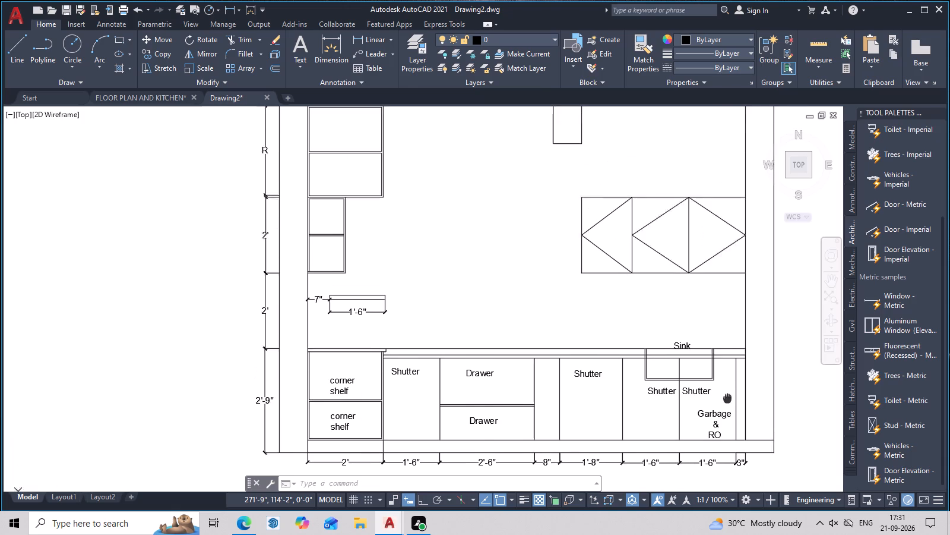
middle_drag(727, 404, 727, 412)
middle_drag(609, 377, 705, 419)
Add a 2" multiline text label reading "shelf" in the upper compartment of the 2' wide topmost wall cabinet.
scroll(474, 243, up, 3)
middle_drag(490, 262, 596, 397)
middle_drag(495, 283, 619, 430)
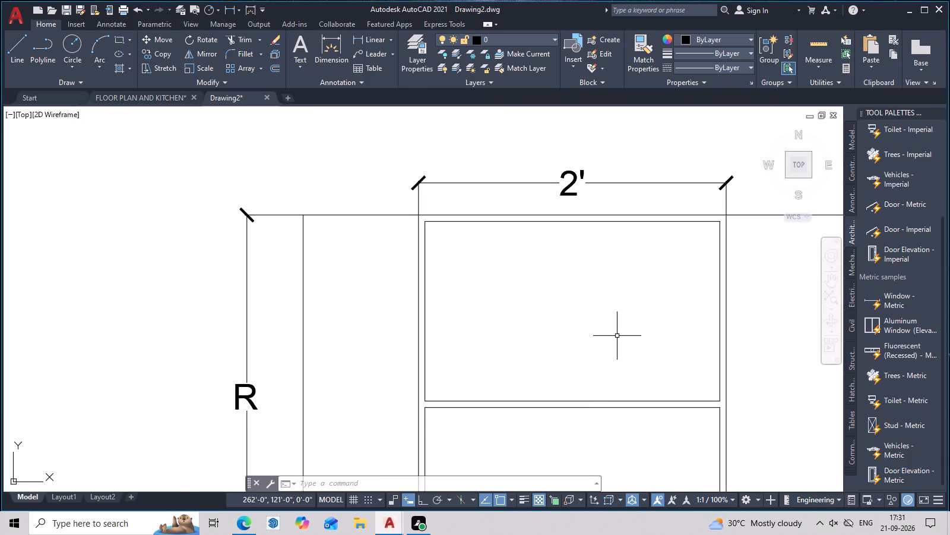
middle_drag(617, 336, 622, 375)
middle_click(593, 364)
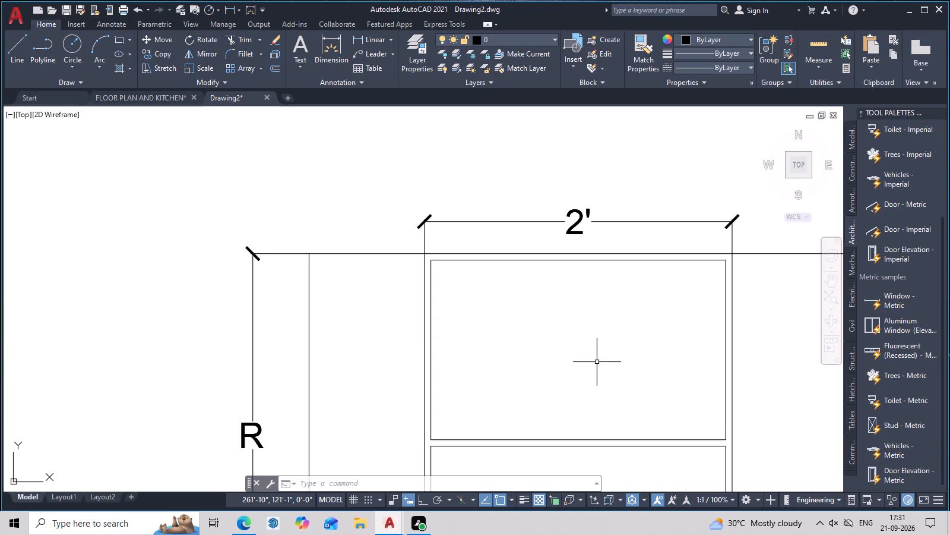
middle_click(597, 362)
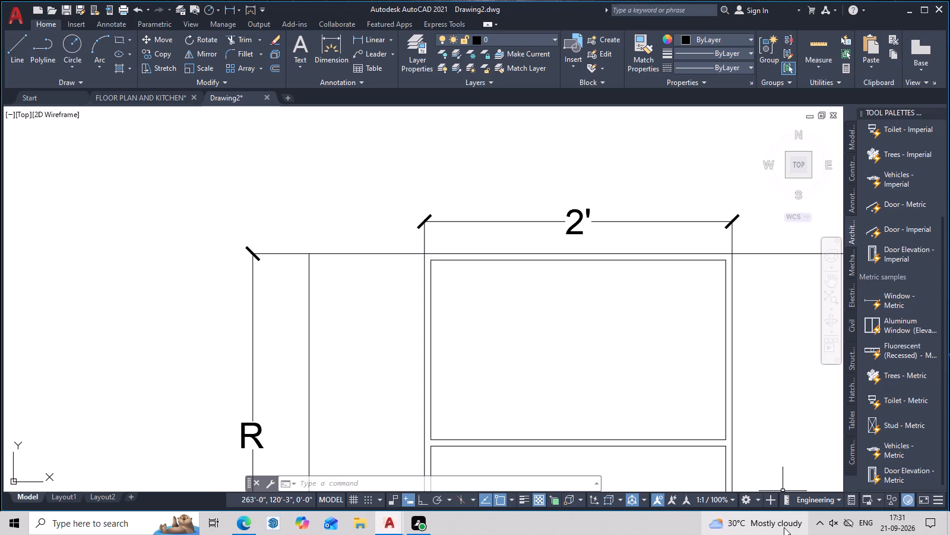
key(t)
key(space)
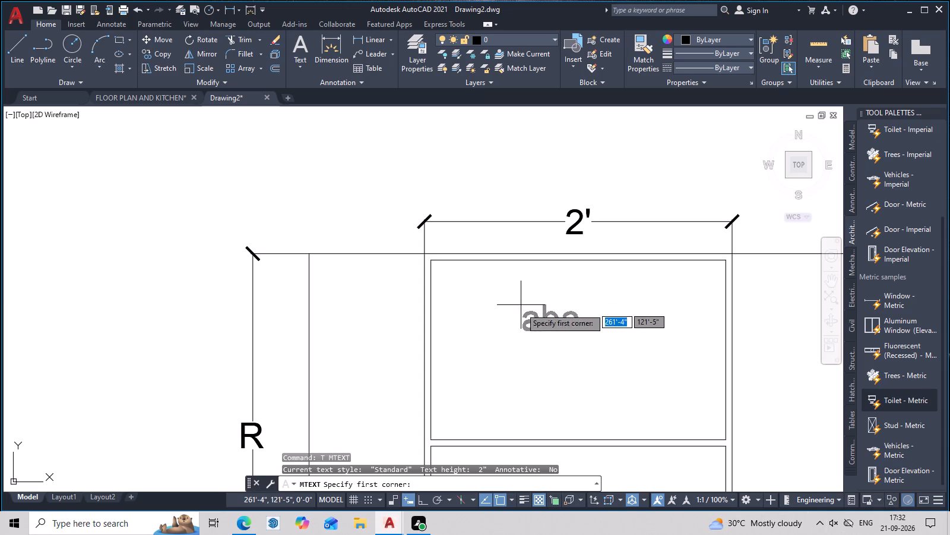
middle_drag(532, 339, 422, 152)
click(420, 185)
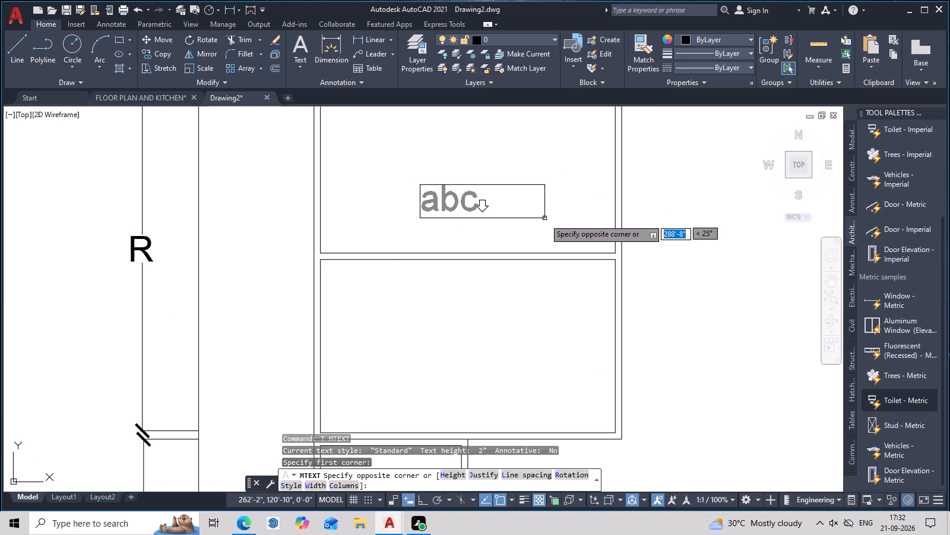
click(549, 238)
text(sh)
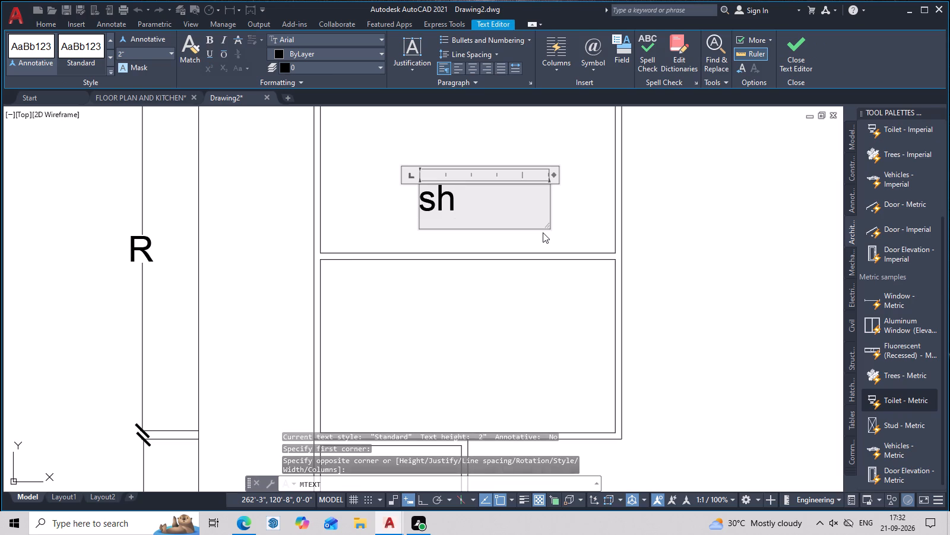
text(elf)
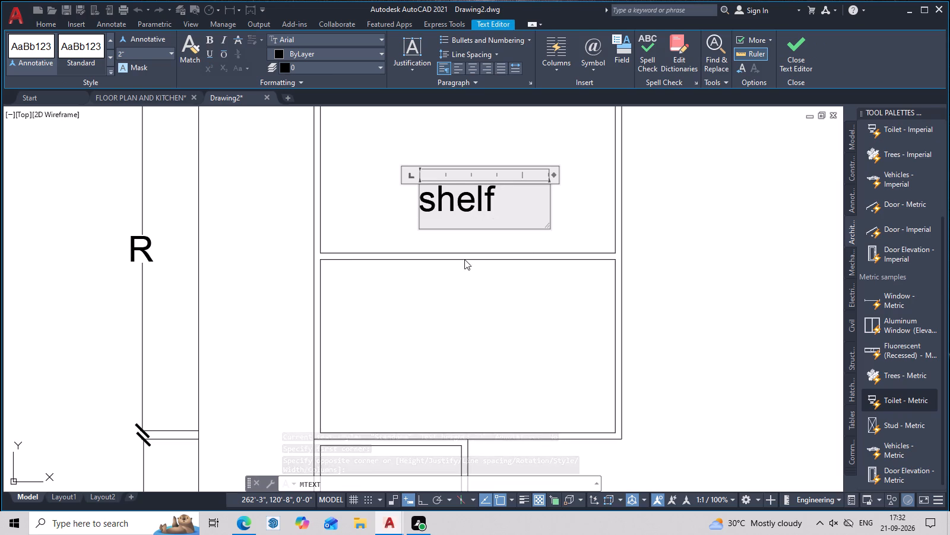
click(582, 209)
Copy the "shelf" label into the lower compartment of the 2' wide wall cabinet and both compartments of the narrower cabinet below.
click(489, 203)
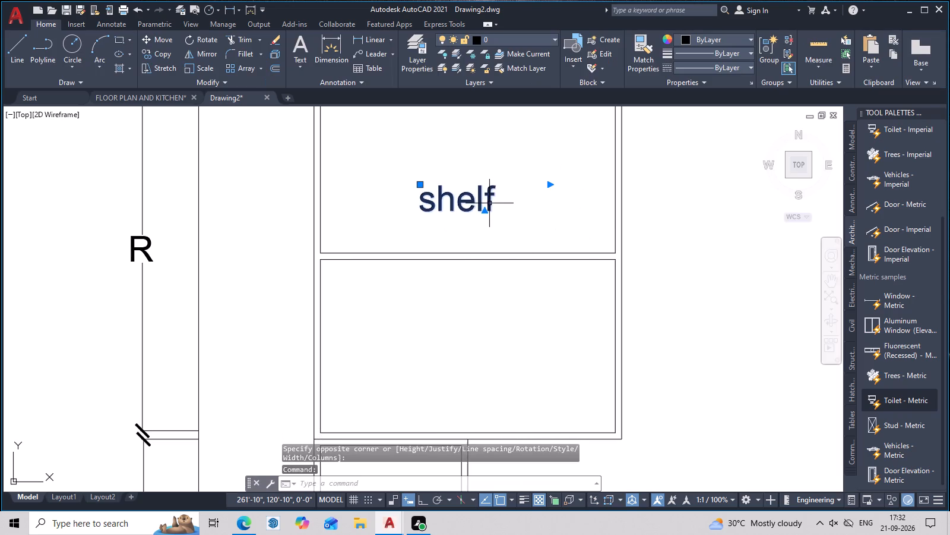
text(co)
key(space)
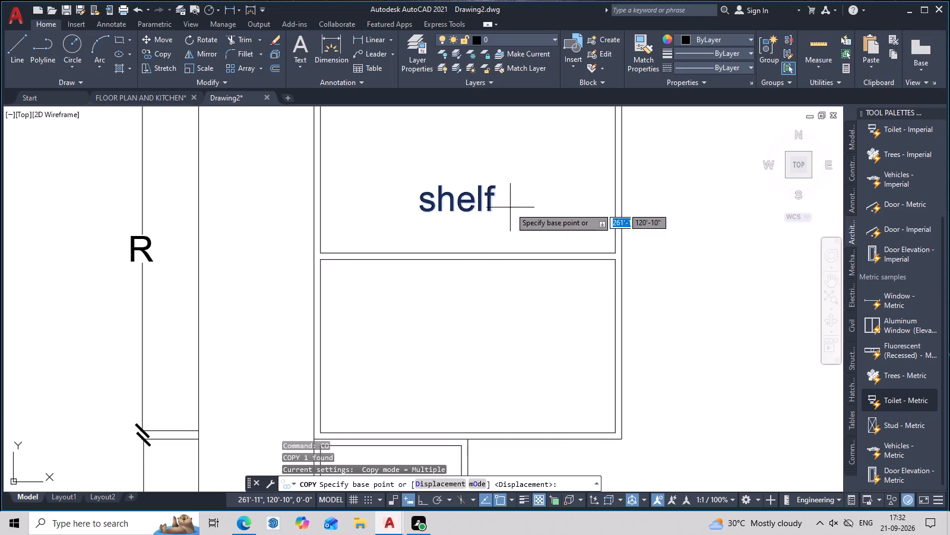
click(474, 202)
middle_drag(522, 399, 540, 299)
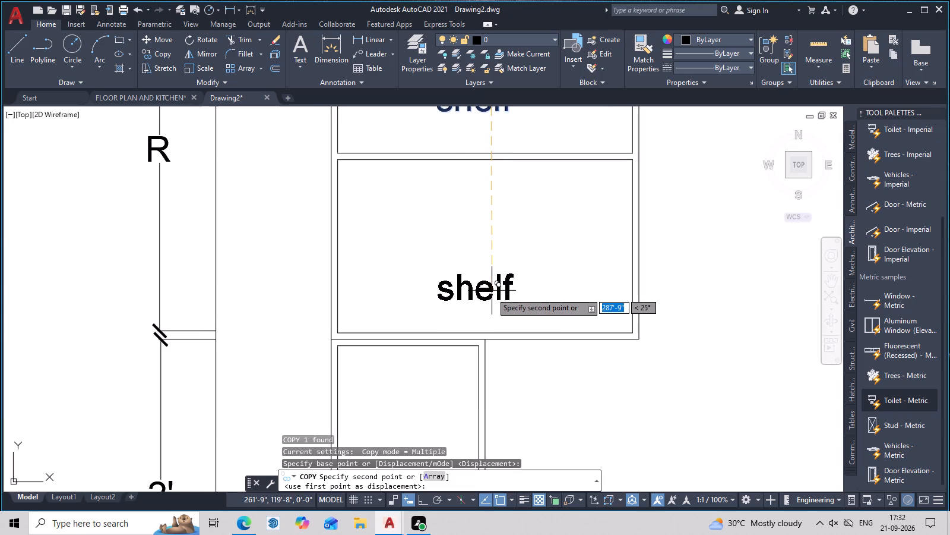
click(491, 295)
middle_drag(555, 395, 587, 210)
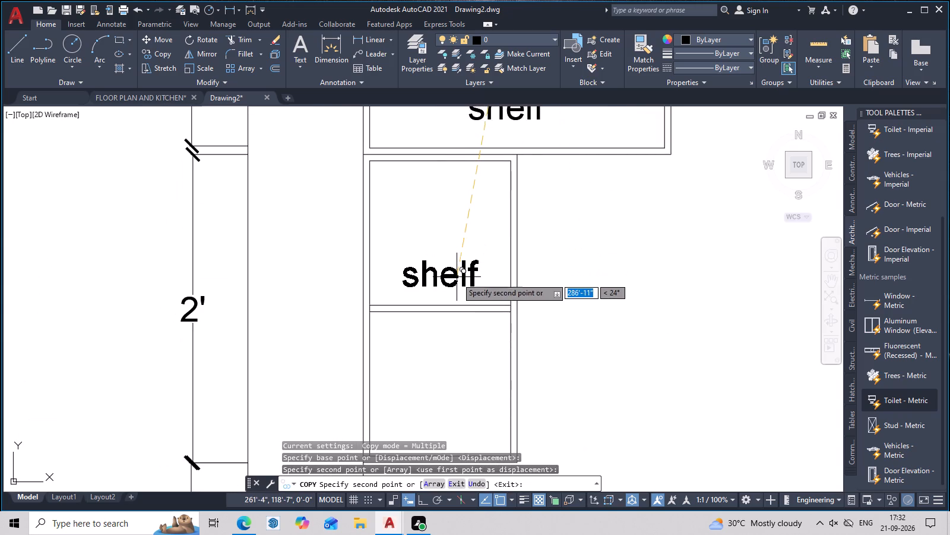
click(457, 279)
middle_drag(514, 349, 574, 235)
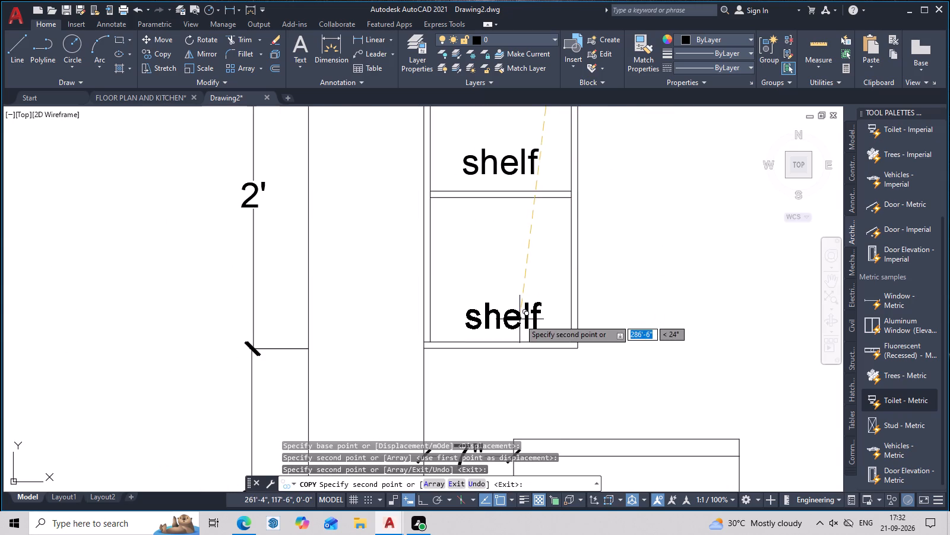
click(520, 319)
scroll(653, 303, down, 3)
middle_drag(677, 313, 639, 259)
scroll(638, 253, up, 1)
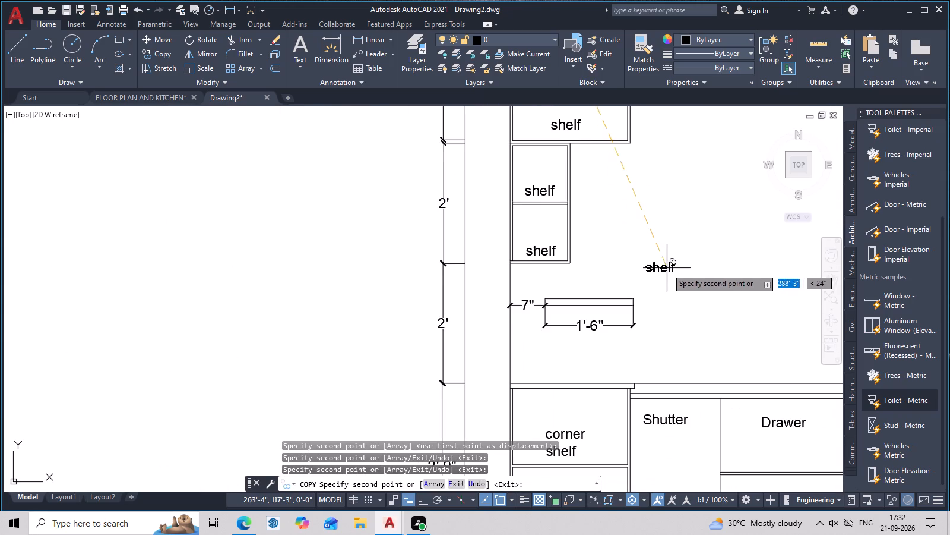
middle_drag(667, 268, 664, 238)
scroll(701, 239, down, 1)
middle_drag(706, 237, 695, 194)
scroll(694, 193, down, 2)
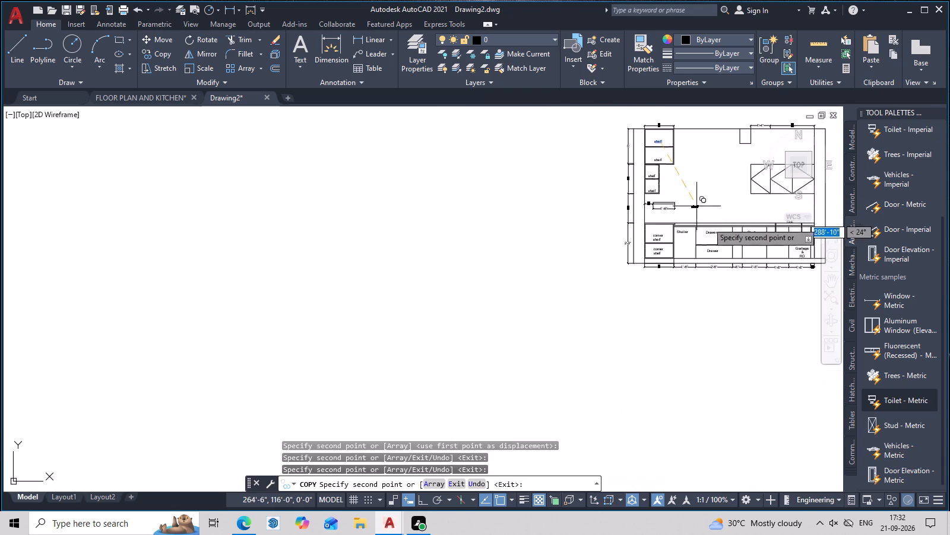
middle_drag(713, 231, 595, 333)
scroll(554, 275, up, 3)
key(Escape)
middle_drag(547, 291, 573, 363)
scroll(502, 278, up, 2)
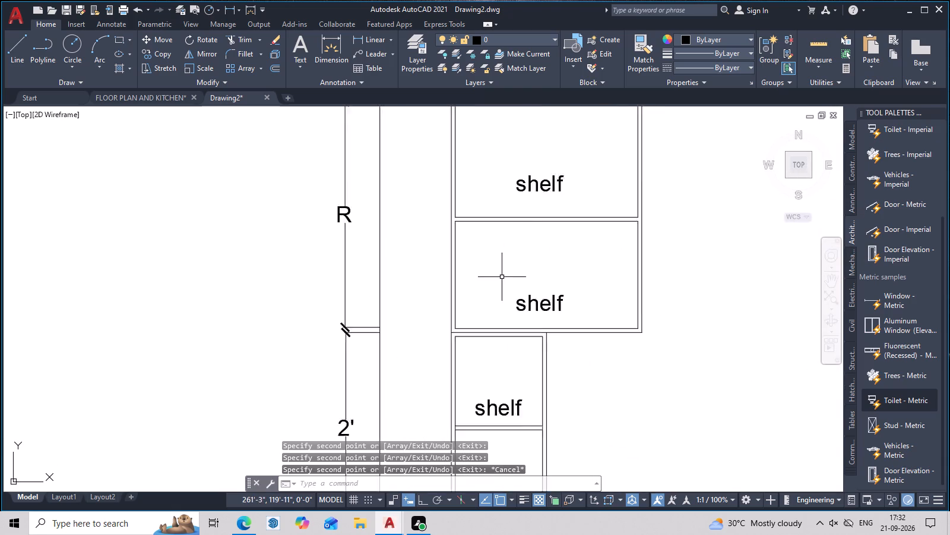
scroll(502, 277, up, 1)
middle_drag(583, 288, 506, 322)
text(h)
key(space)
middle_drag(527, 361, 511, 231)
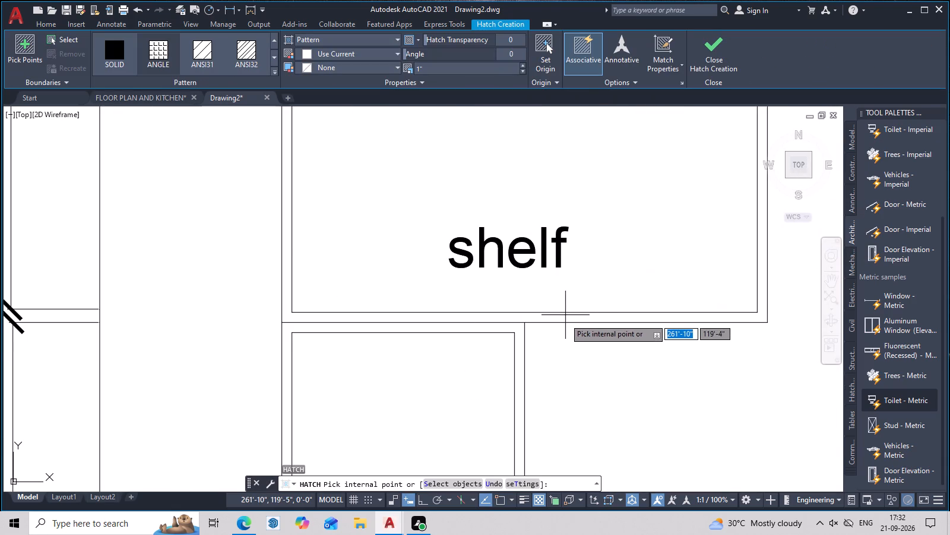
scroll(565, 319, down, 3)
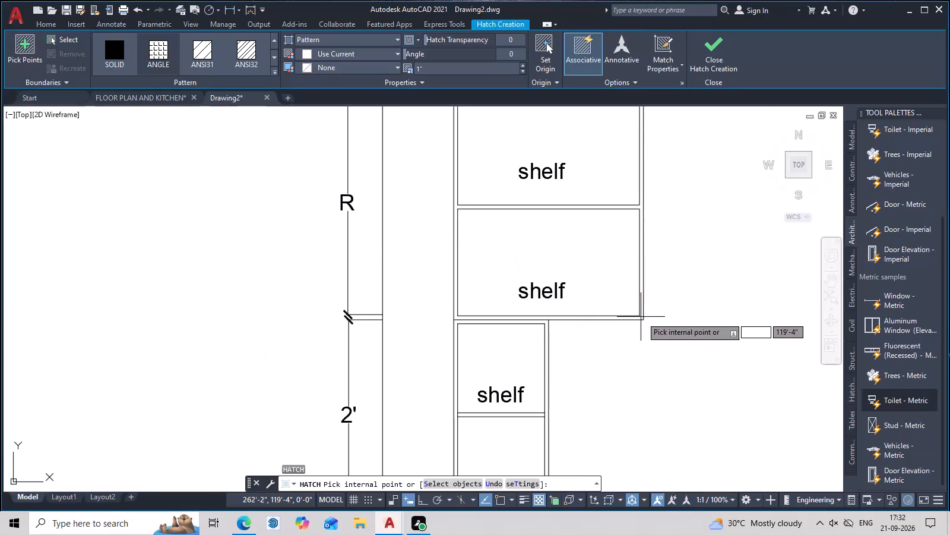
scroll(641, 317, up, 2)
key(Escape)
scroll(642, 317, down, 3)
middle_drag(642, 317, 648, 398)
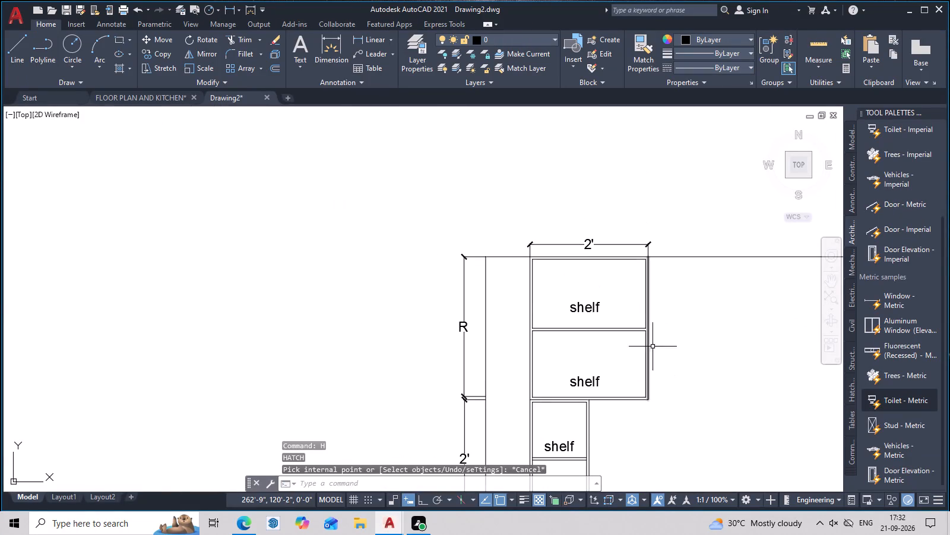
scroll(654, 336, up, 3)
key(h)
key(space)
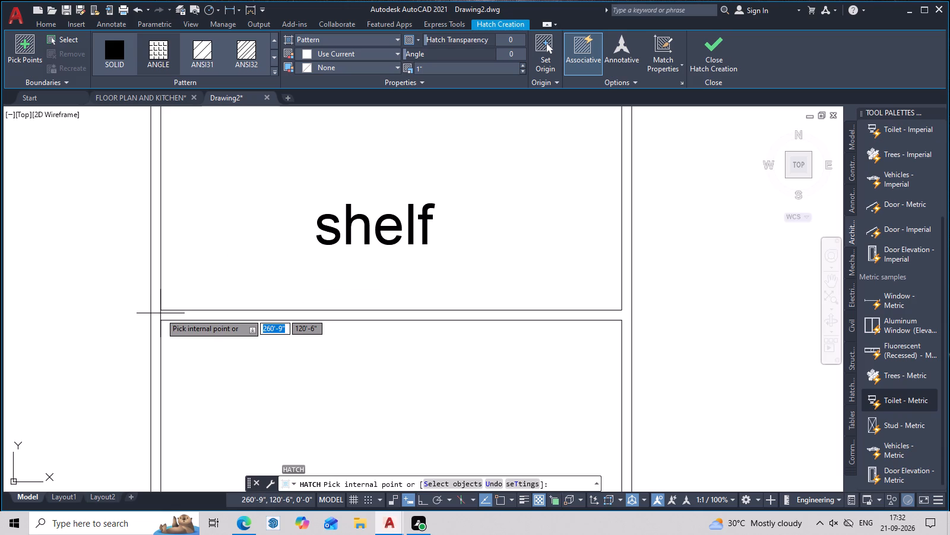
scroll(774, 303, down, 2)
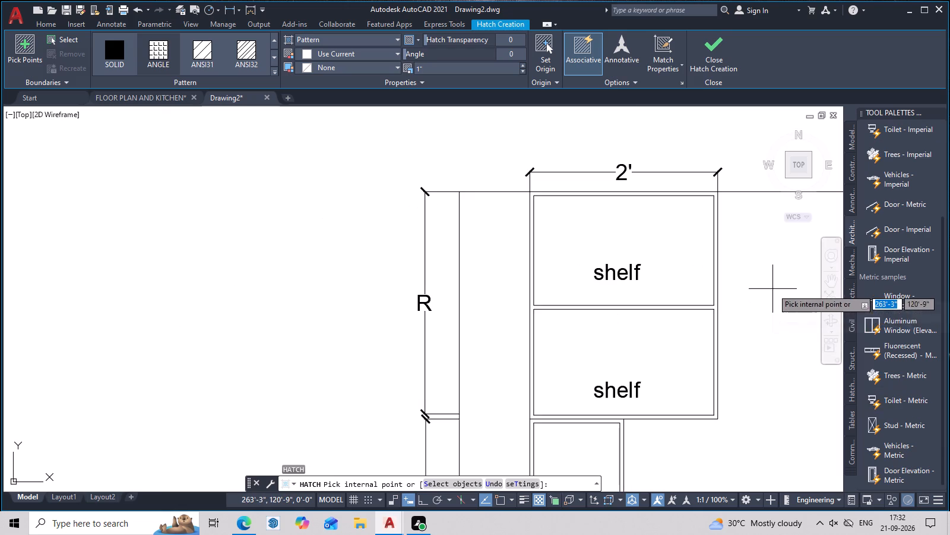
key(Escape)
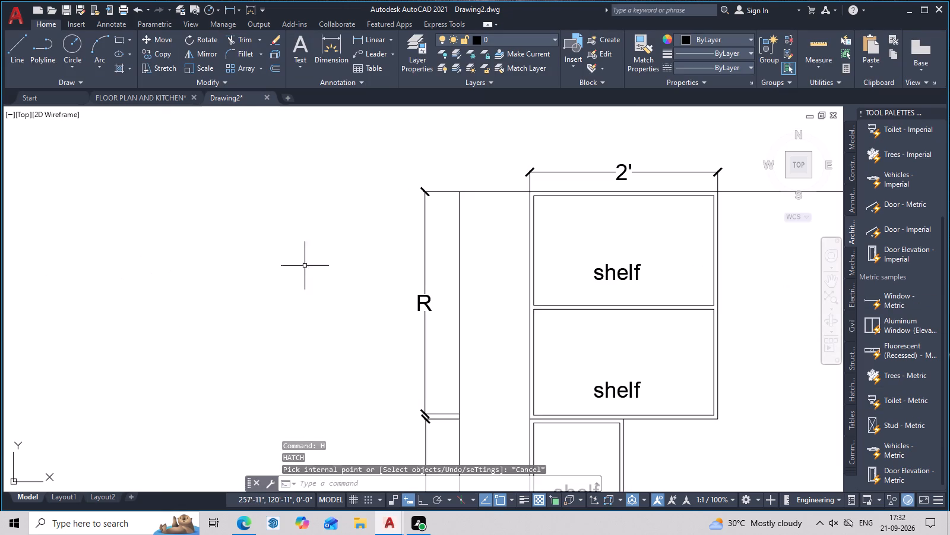
Review the whole kitchen elevation to check its cabinet labels and dimensions.
scroll(586, 299, down, 2)
middle_drag(622, 320, 477, 231)
middle_drag(509, 379, 460, 327)
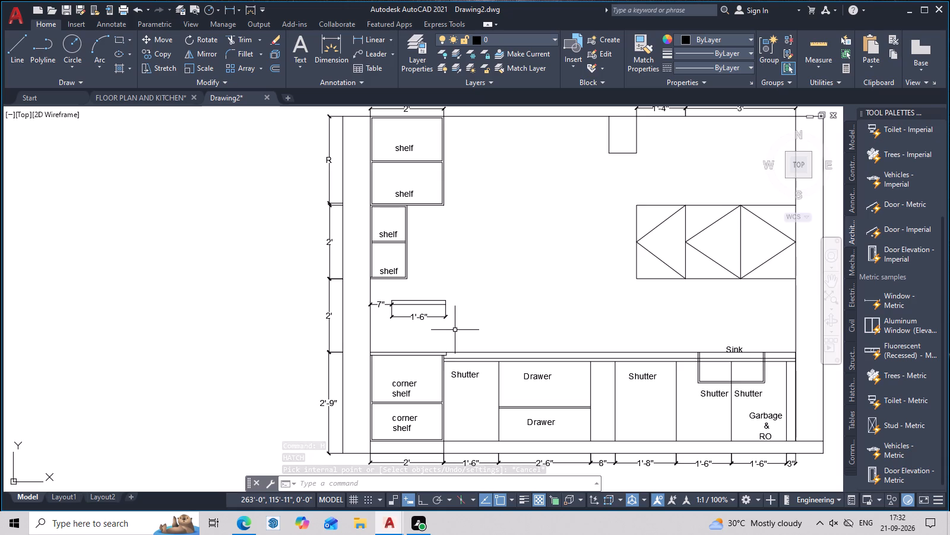
middle_drag(513, 345, 439, 298)
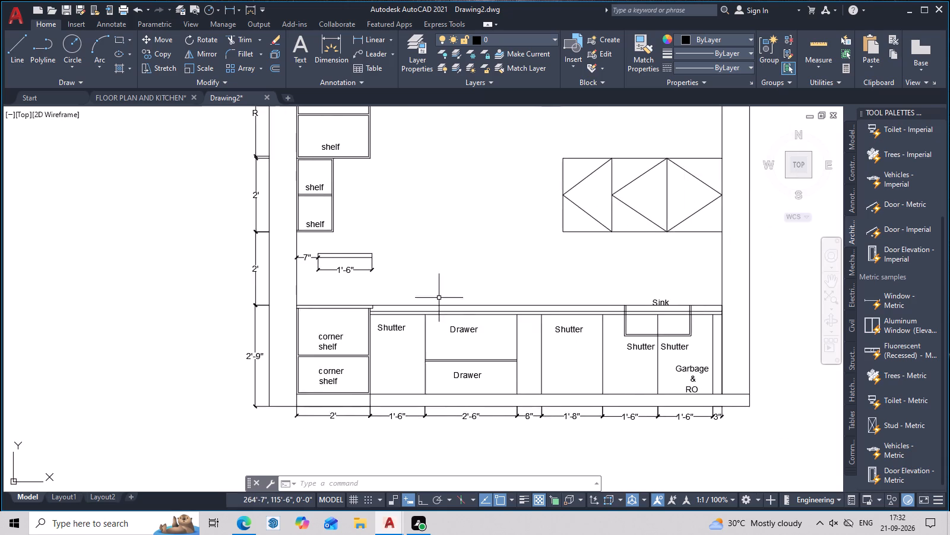
scroll(463, 311, down, 2)
middle_drag(477, 329, 495, 376)
scroll(495, 376, up, 2)
middle_drag(540, 366, 527, 308)
middle_drag(581, 351, 581, 330)
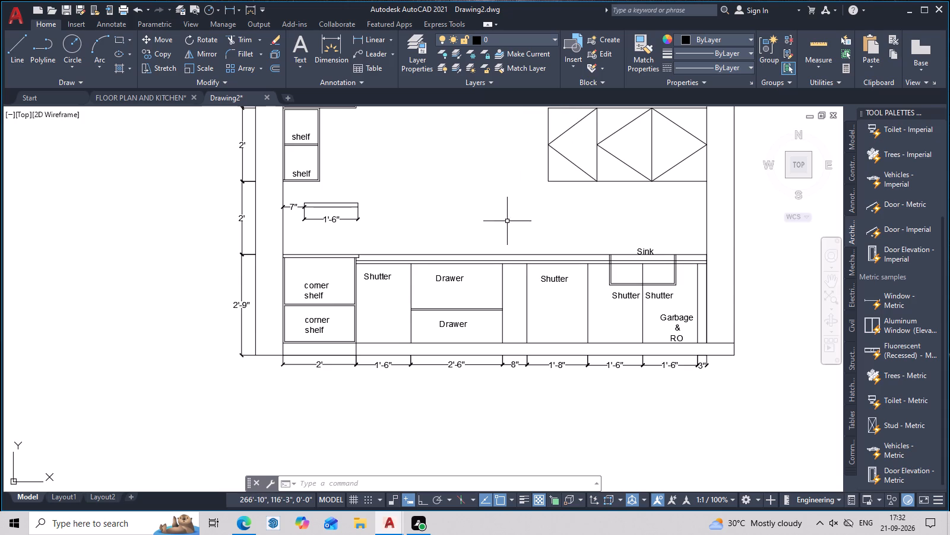
middle_click(629, 266)
scroll(488, 285, down, 2)
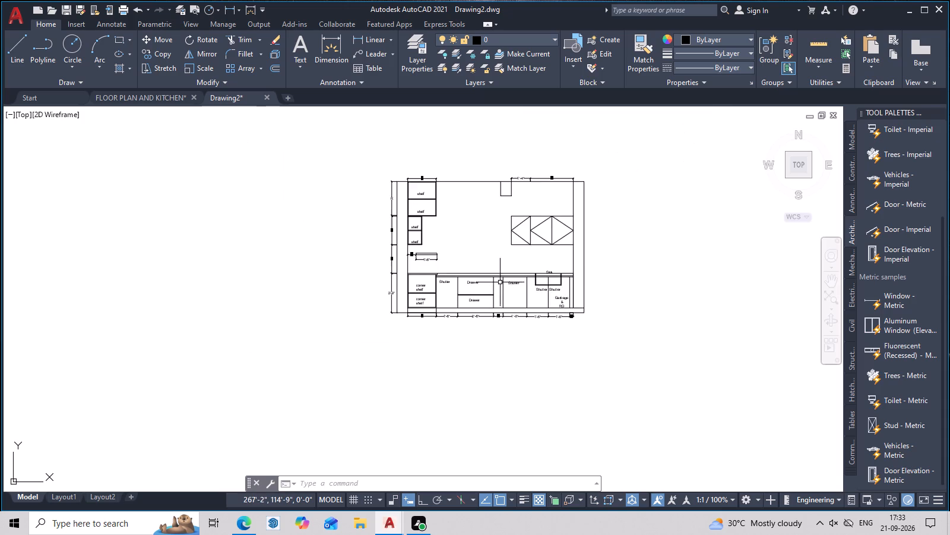
Hatch the two vertical wall sections at either side of the kitchen elevation with the ANSI32 pattern.
middle_drag(500, 282, 506, 350)
scroll(496, 335, up, 1)
middle_drag(503, 333, 502, 316)
scroll(543, 301, up, 2)
middle_drag(544, 301, 555, 360)
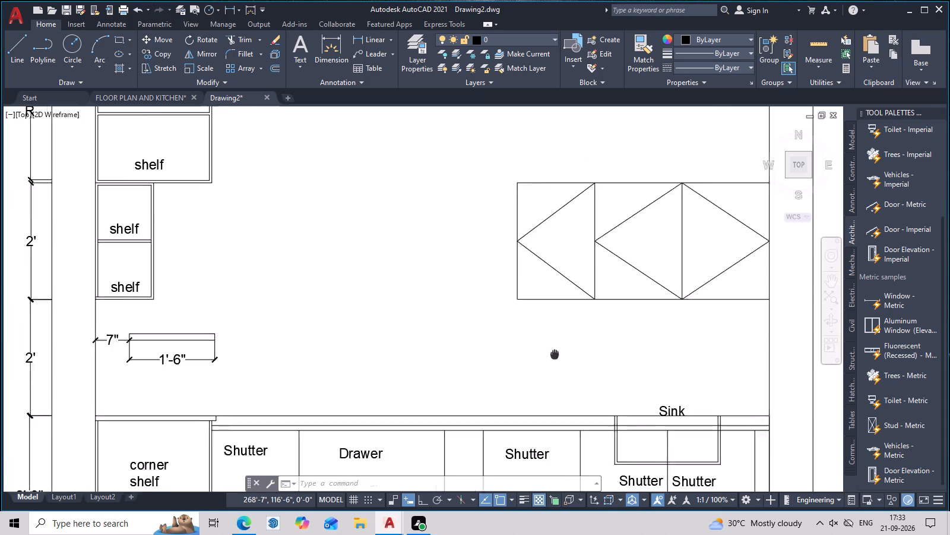
middle_drag(555, 360, 556, 374)
text(h)
key(space)
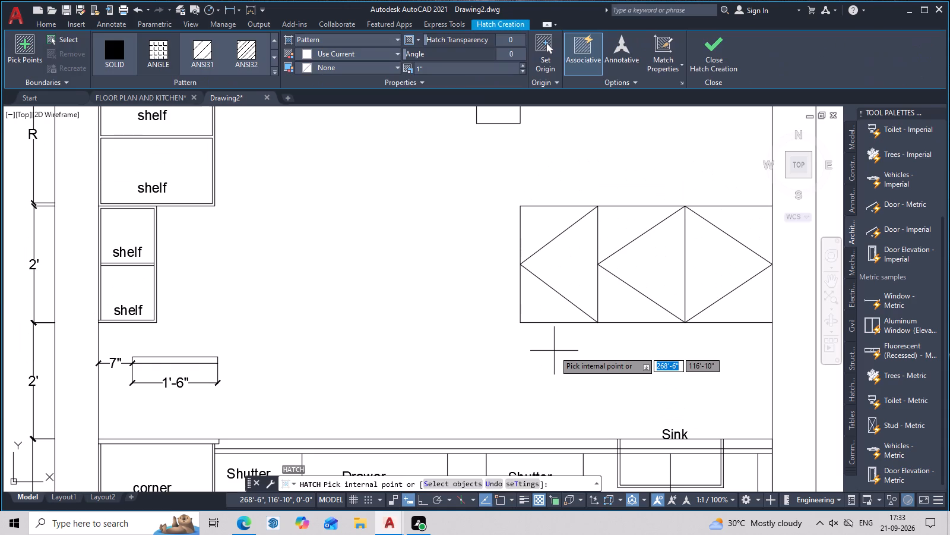
click(242, 43)
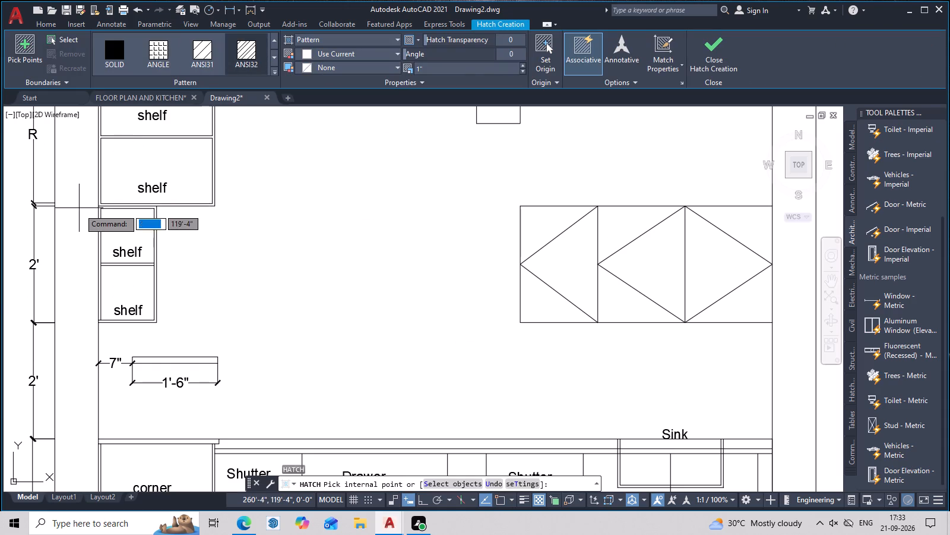
scroll(79, 209, down, 1)
middle_drag(78, 209, 220, 222)
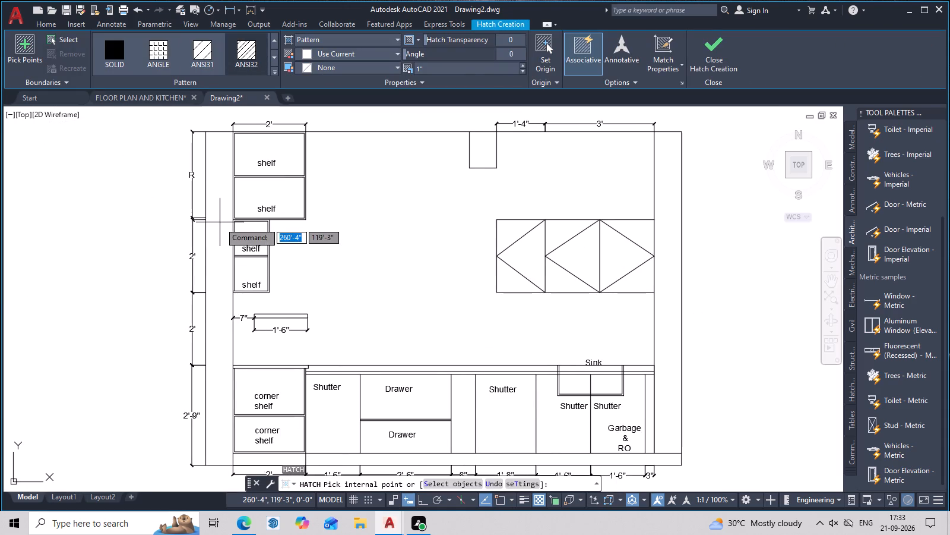
click(220, 222)
click(670, 247)
middle_drag(670, 285, 667, 169)
key(Escape)
Check the wall hatching across the elevation and examine the wall cabinet with the three triangular-marked doors.
scroll(710, 303, down, 2)
middle_drag(710, 312, 698, 366)
scroll(698, 344, up, 1)
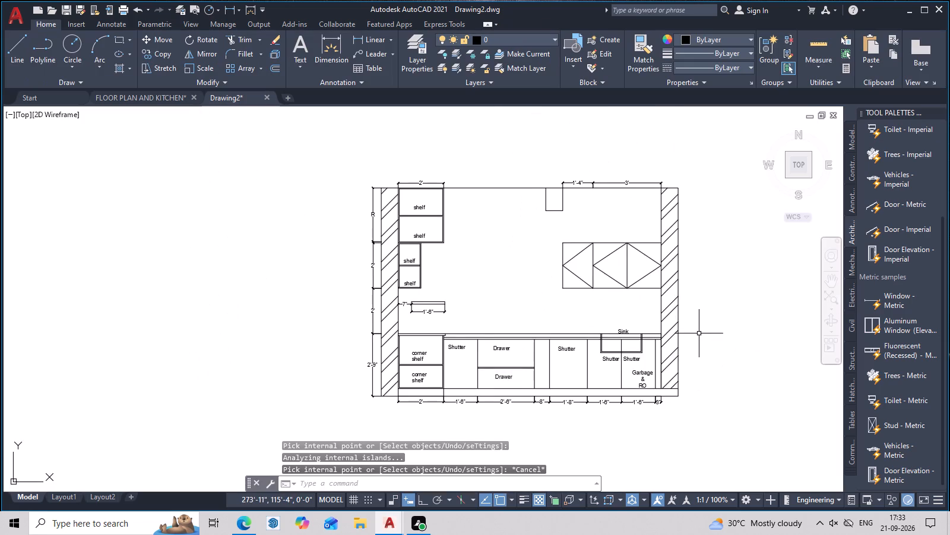
middle_drag(670, 337, 619, 344)
scroll(619, 344, up, 1)
middle_drag(636, 347, 655, 384)
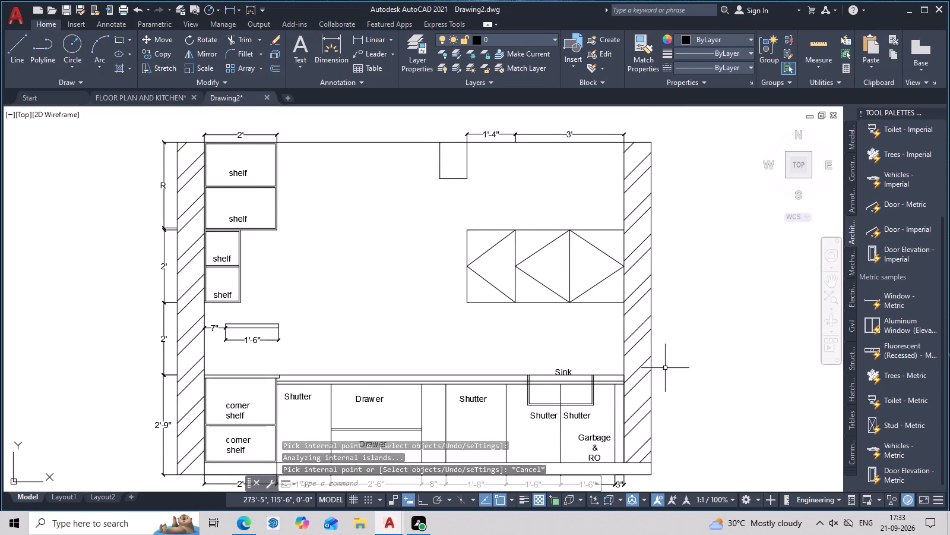
middle_drag(665, 367, 623, 372)
scroll(527, 339, up, 2)
middle_drag(527, 340, 531, 449)
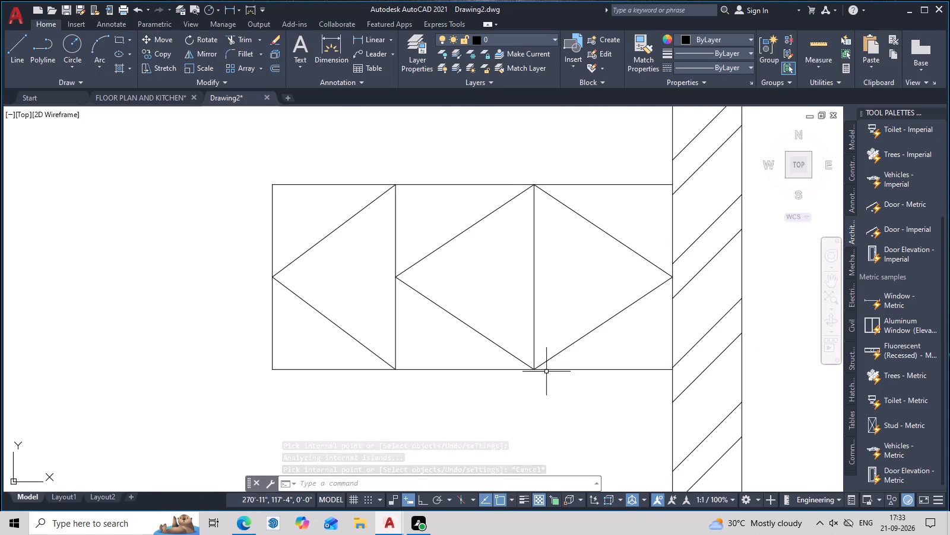
middle_drag(546, 372, 542, 409)
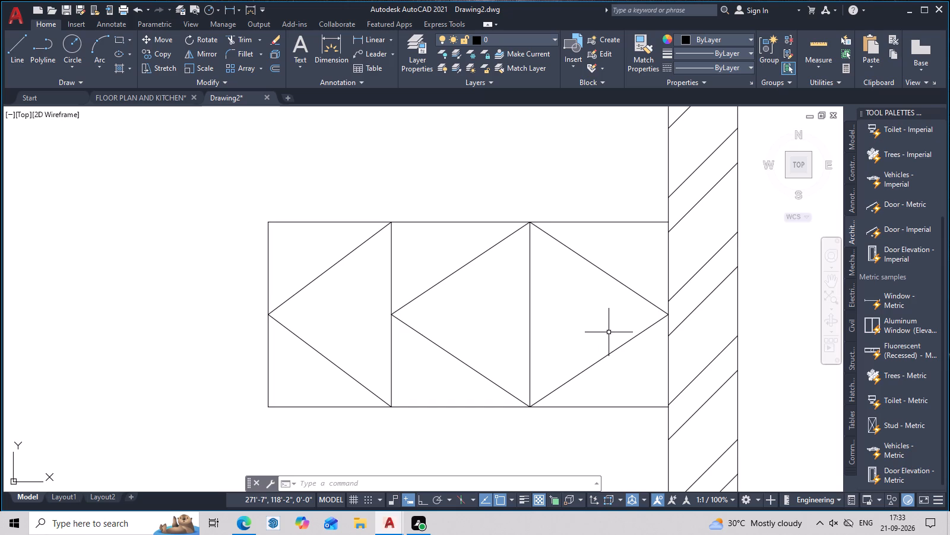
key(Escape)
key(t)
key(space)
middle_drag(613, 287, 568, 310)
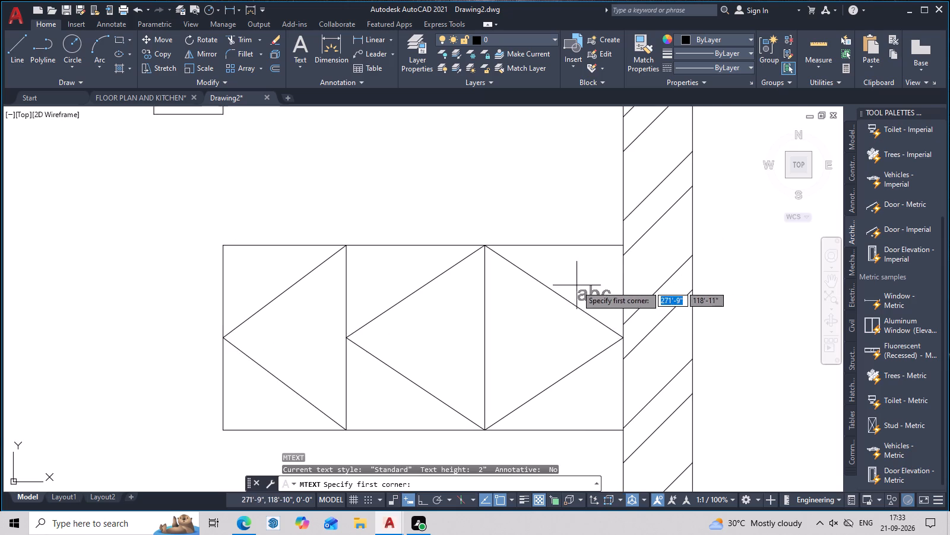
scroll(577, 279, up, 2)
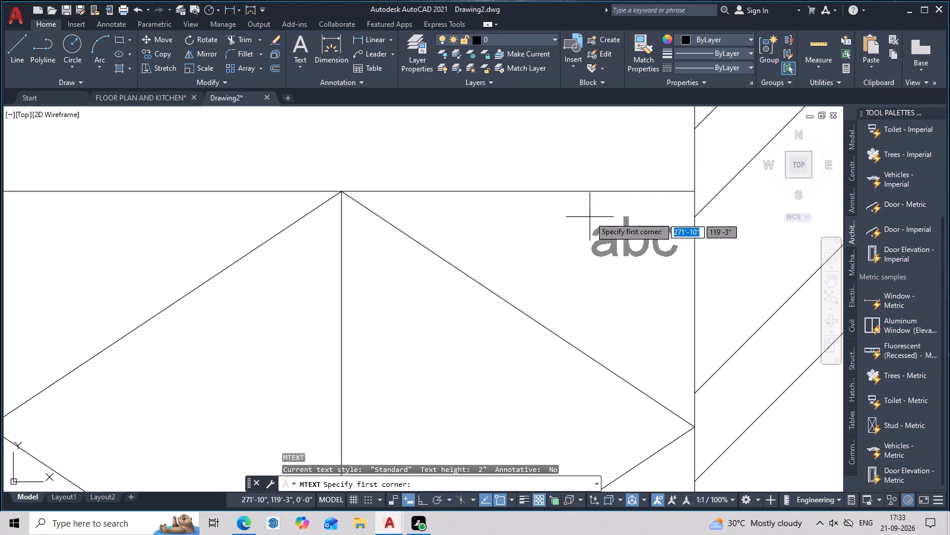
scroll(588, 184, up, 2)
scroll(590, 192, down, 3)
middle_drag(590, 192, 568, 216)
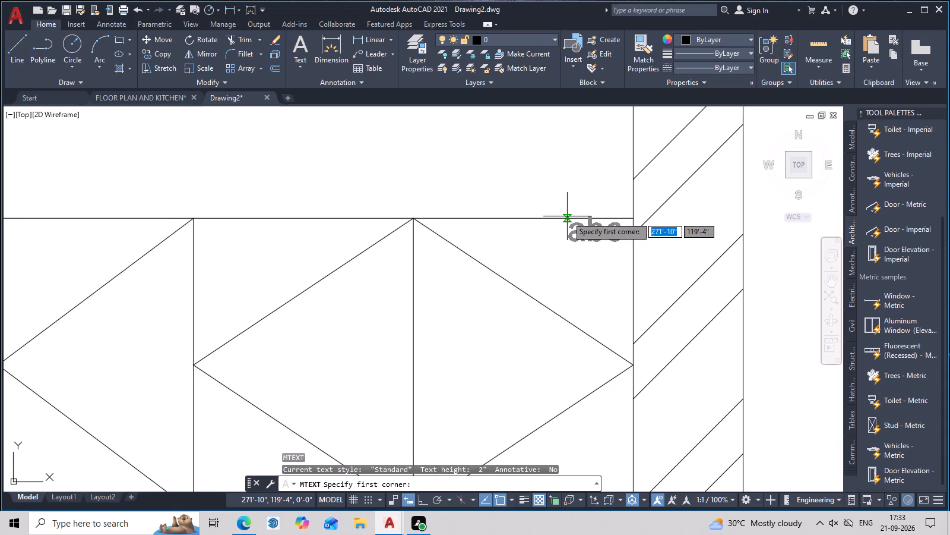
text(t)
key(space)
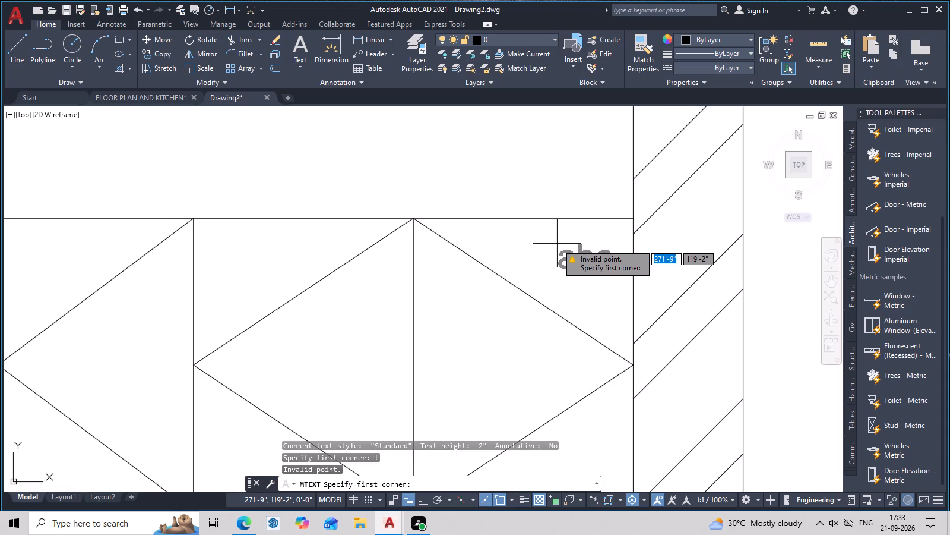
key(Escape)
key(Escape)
Add a 2" multiline text label reading "PDR" in the upper corner of the wall cabinet door next to the hatched wall.
text(t)
key(space)
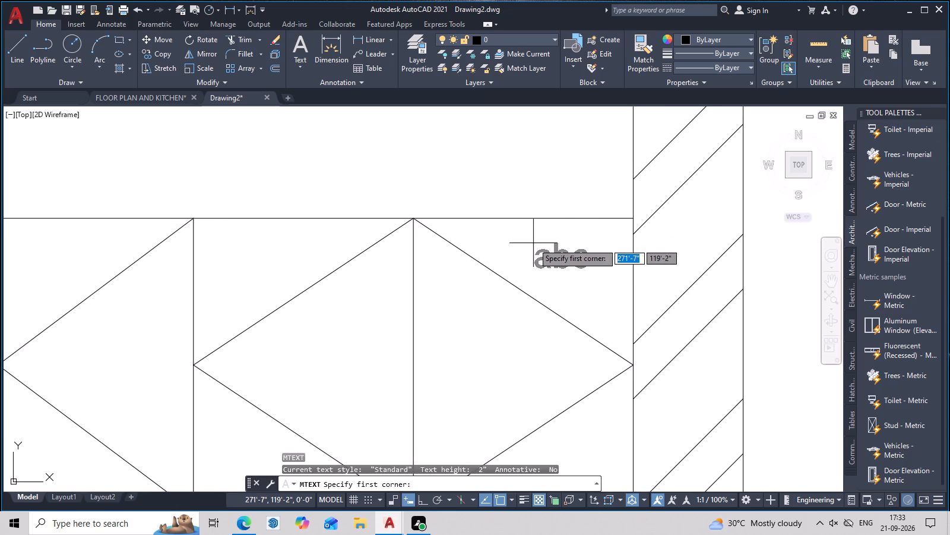
click(521, 241)
click(610, 271)
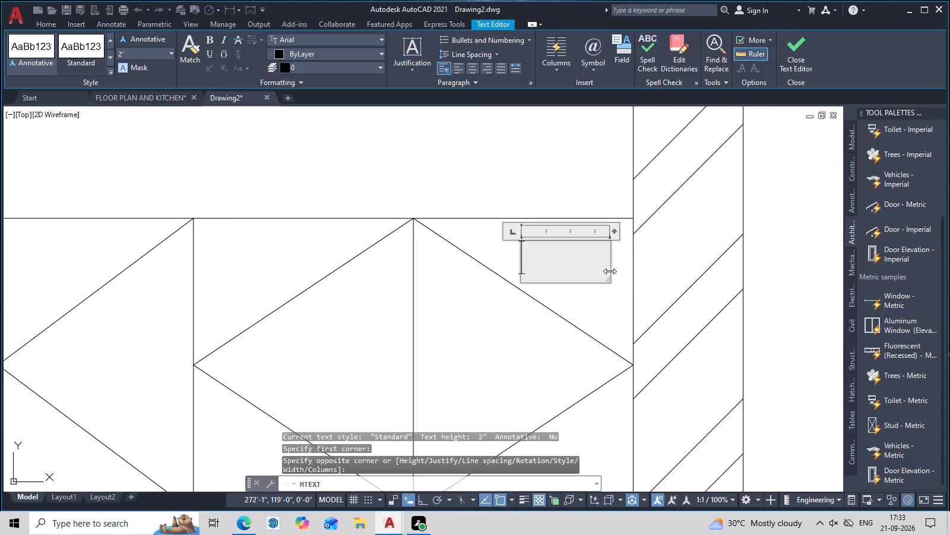
key(p)
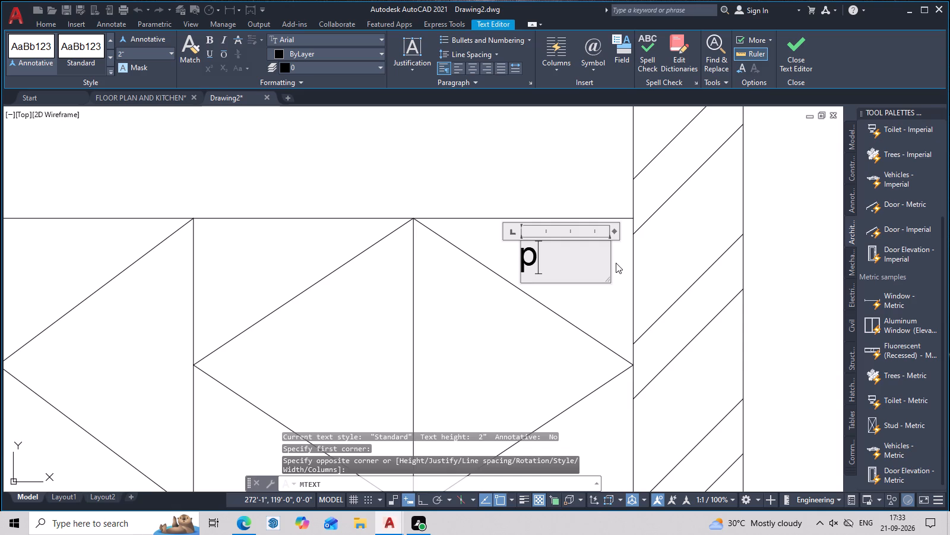
text(dr)
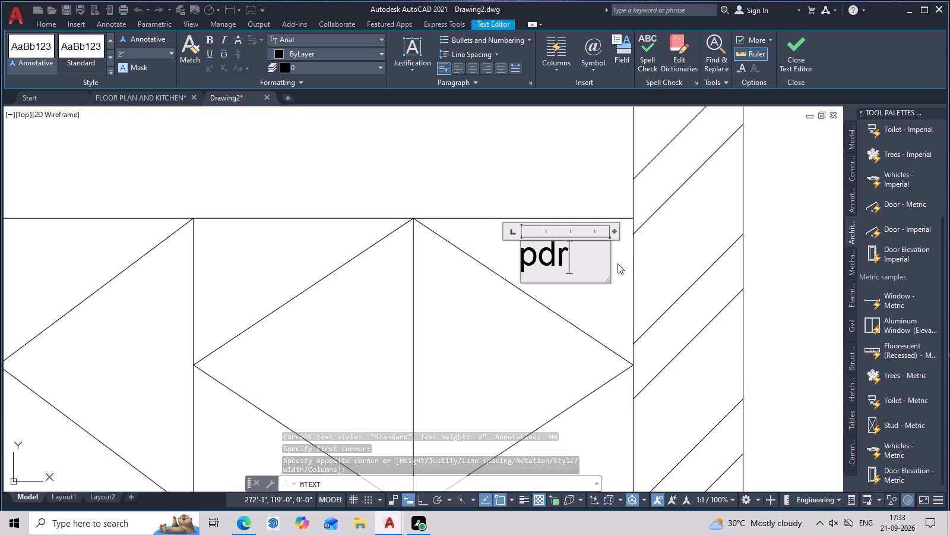
key(BackSpace)
key(BackSpace)
key(BackSpace)
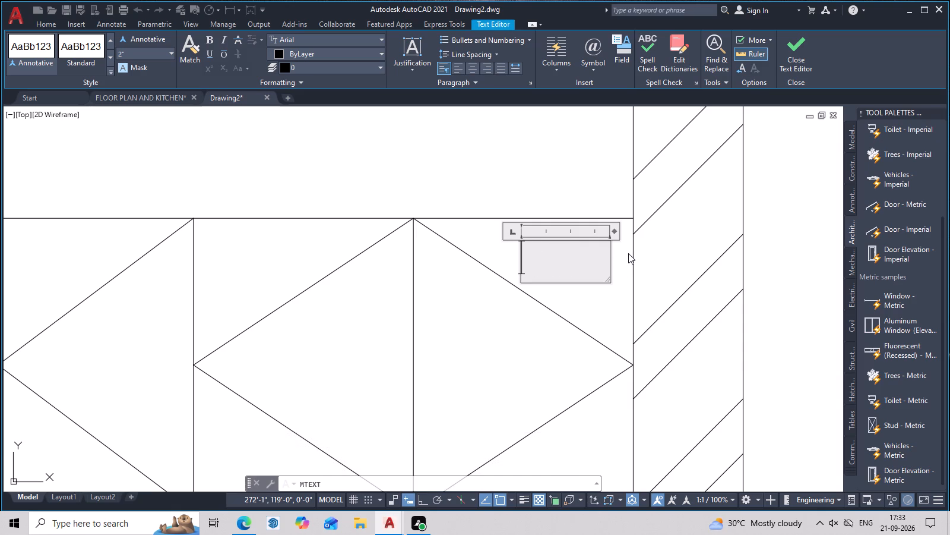
key(p)
key(d)
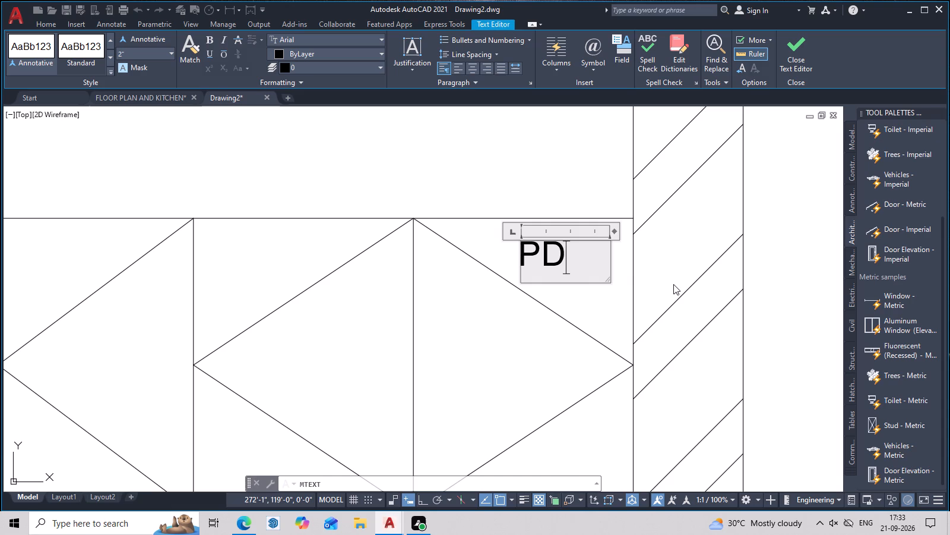
key(r)
click(606, 298)
Check the "PDR" label's placement and look over the wall cabinet doors and the area above them.
scroll(622, 295, down, 3)
middle_drag(622, 295, 637, 225)
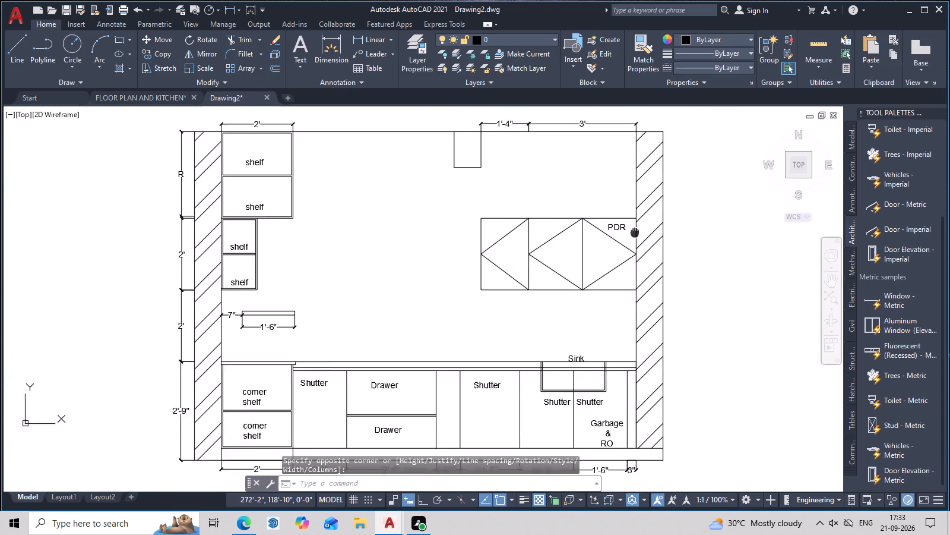
middle_drag(637, 225, 637, 223)
scroll(622, 224, up, 2)
middle_drag(625, 235, 659, 356)
middle_drag(660, 349, 668, 288)
scroll(668, 278, up, 2)
middle_drag(667, 269, 698, 333)
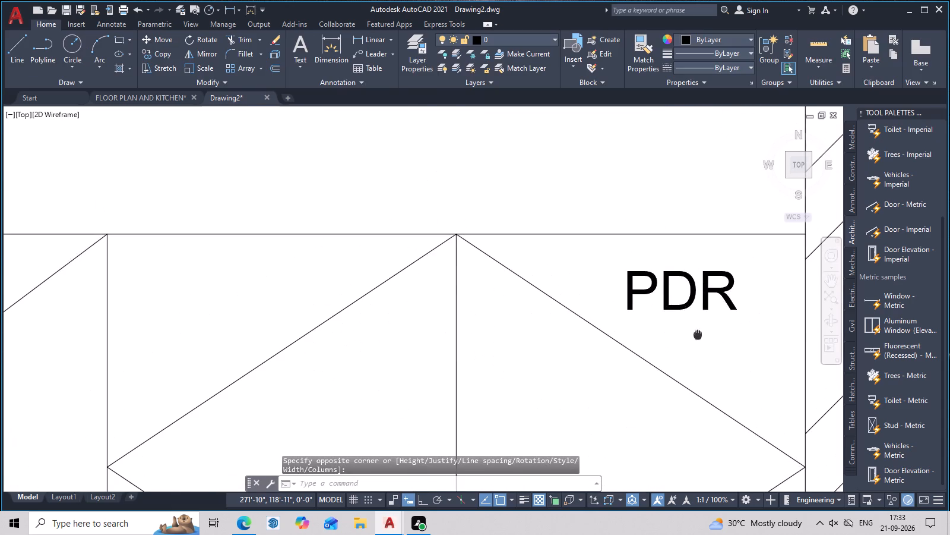
middle_drag(698, 326, 705, 306)
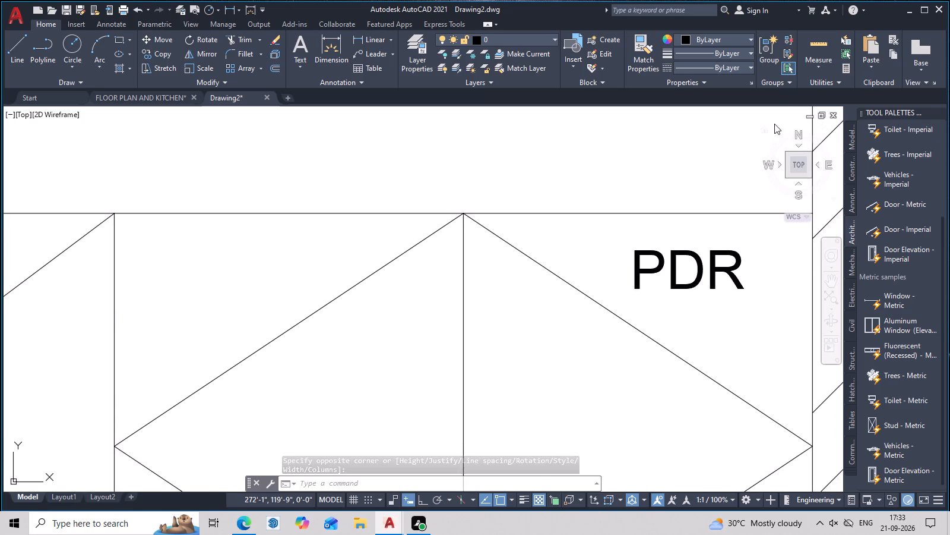
middle_drag(774, 109, 766, 0)
scroll(783, 45, down, 1)
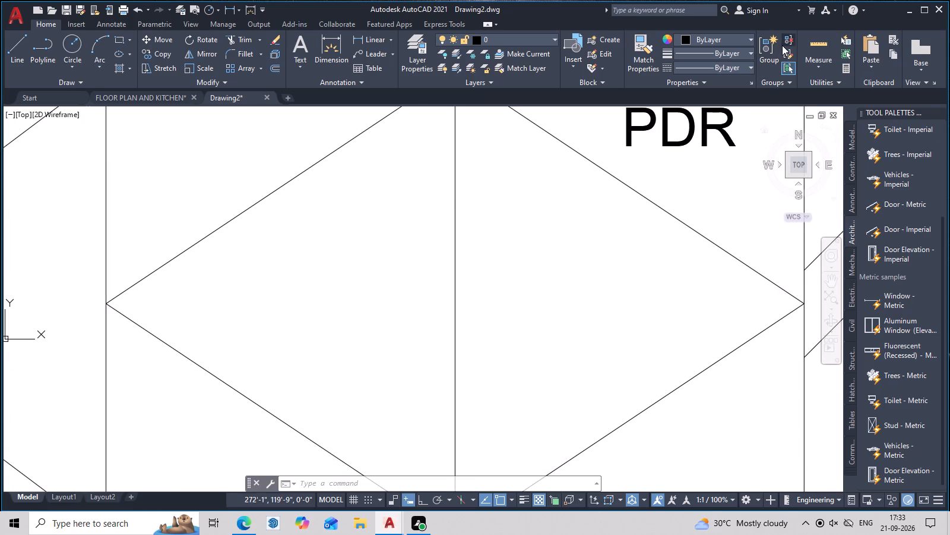
middle_drag(782, 45, 774, 298)
scroll(768, 221, down, 2)
middle_drag(760, 215, 793, 394)
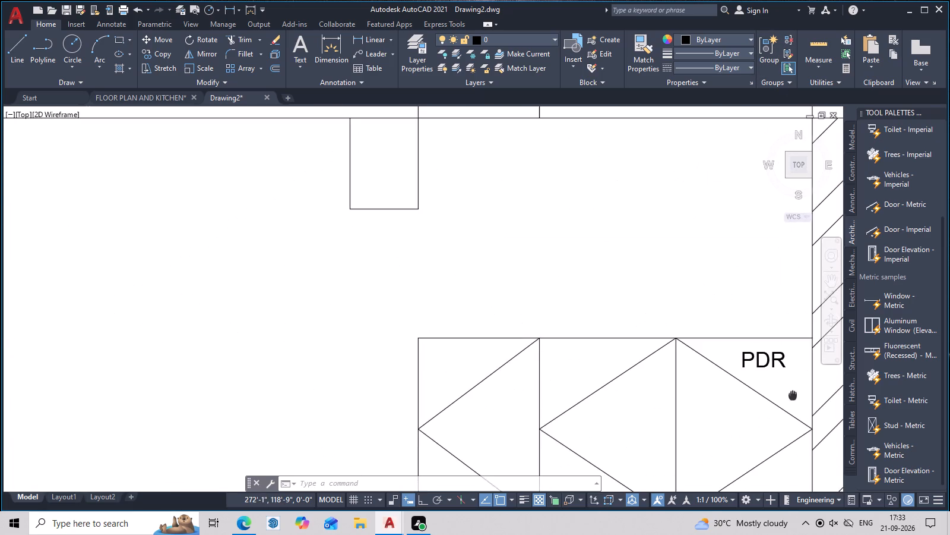
scroll(793, 394, down, 1)
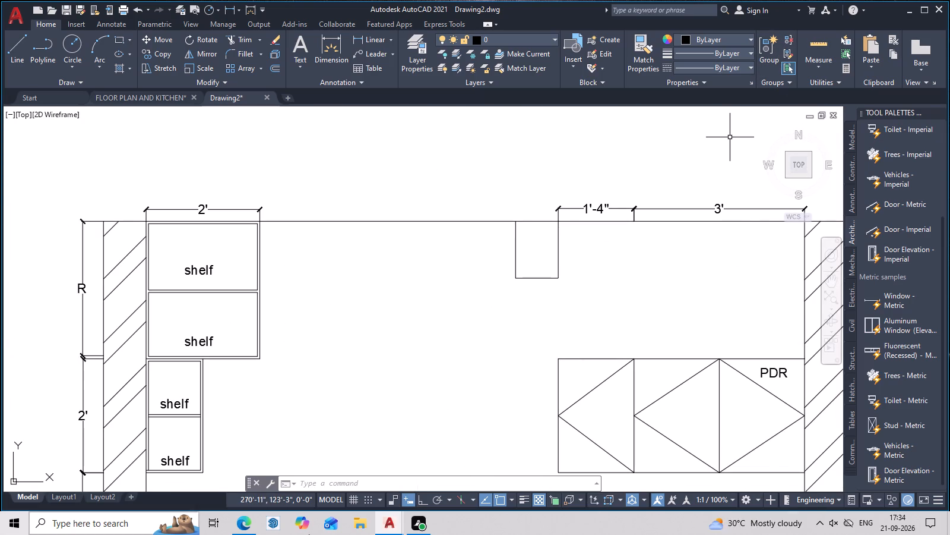
middle_drag(734, 354, 656, 291)
scroll(658, 317, up, 1)
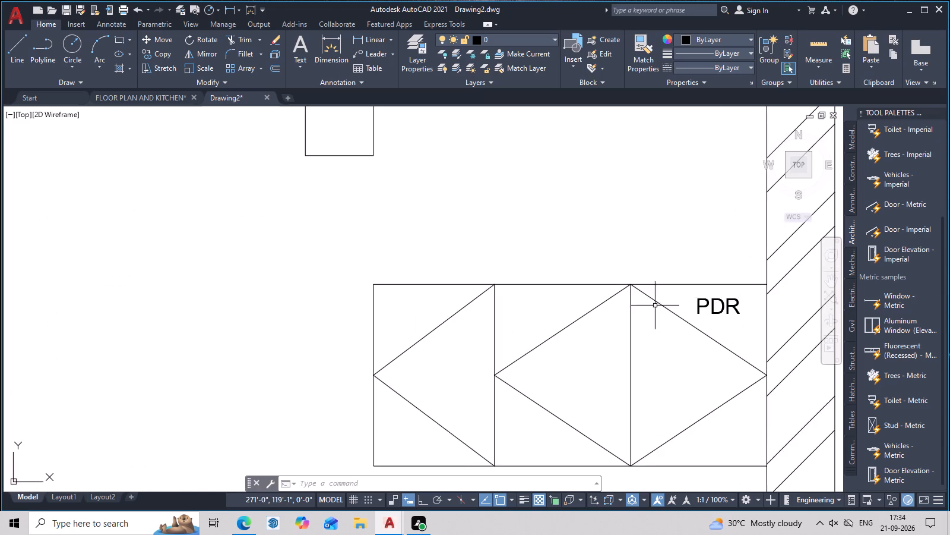
middle_drag(657, 336, 631, 255)
scroll(626, 294, up, 1)
middle_click(626, 293)
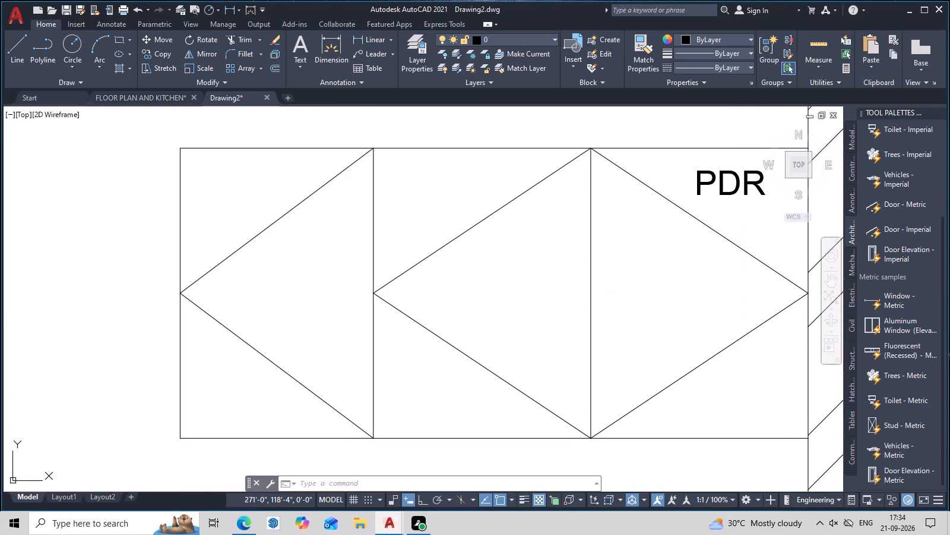
scroll(125, 247, down, 2)
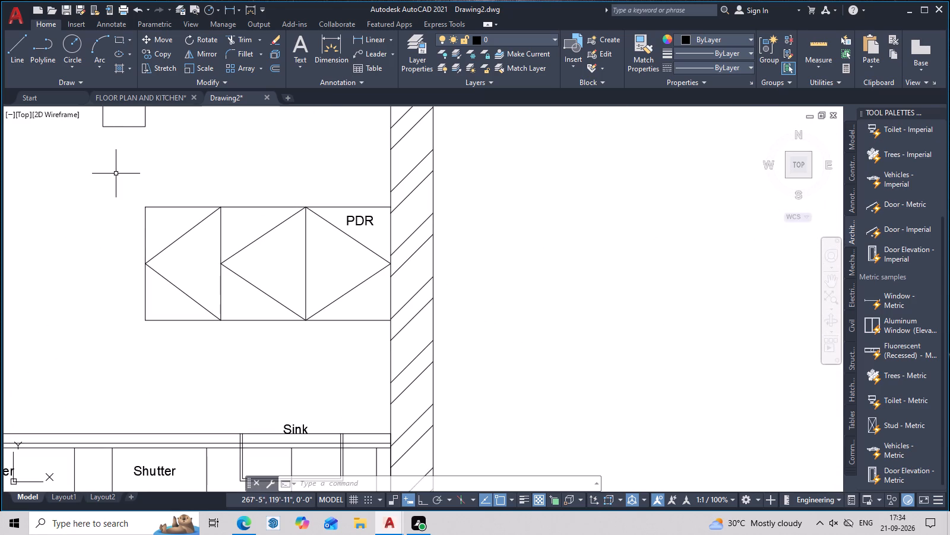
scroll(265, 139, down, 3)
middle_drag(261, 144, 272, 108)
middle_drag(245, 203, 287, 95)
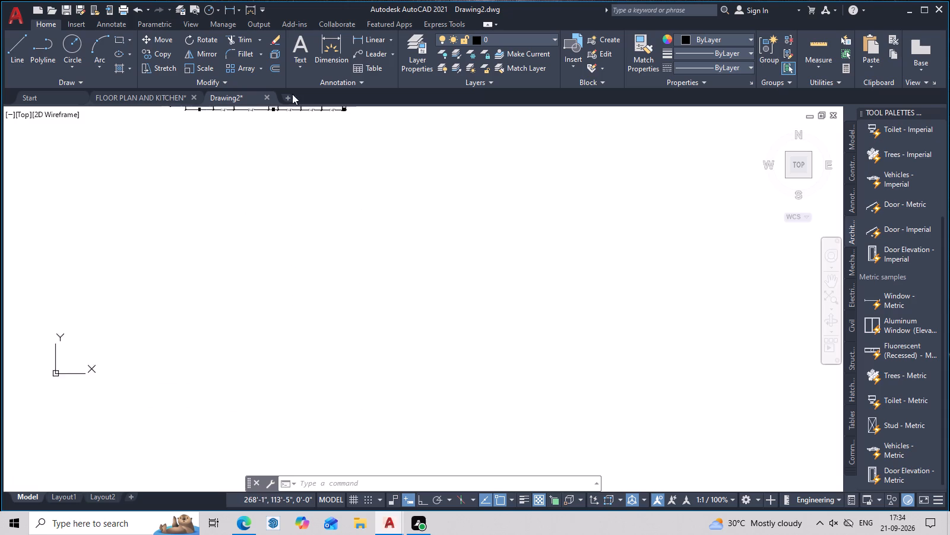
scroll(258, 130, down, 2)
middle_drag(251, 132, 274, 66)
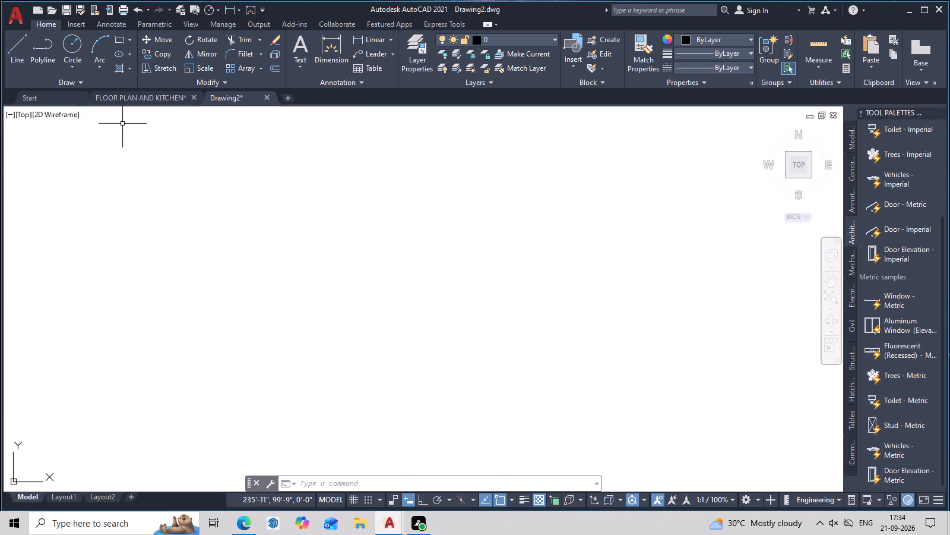
Copy the base cabinet's "Shutter" label to the lower part of each of the three triangular-marked wall cabinet doors.
scroll(188, 121, down, 7)
scroll(345, 199, up, 7)
middle_drag(609, 319, 327, 145)
scroll(630, 231, up, 3)
middle_drag(648, 299, 615, 96)
middle_drag(616, 218, 613, 161)
scroll(515, 230, up, 3)
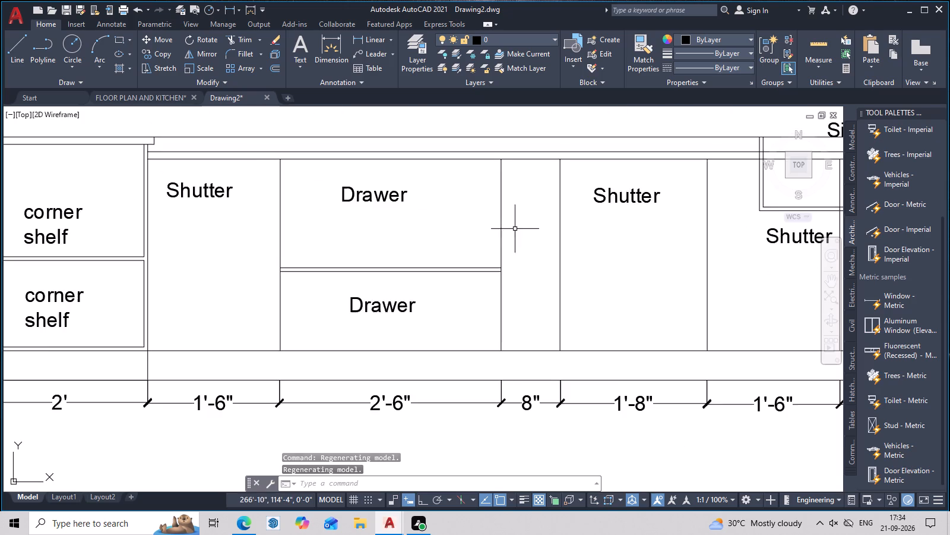
middle_drag(502, 256, 492, 380)
click(617, 323)
text(CO)
key(space)
click(629, 323)
scroll(632, 315, down, 4)
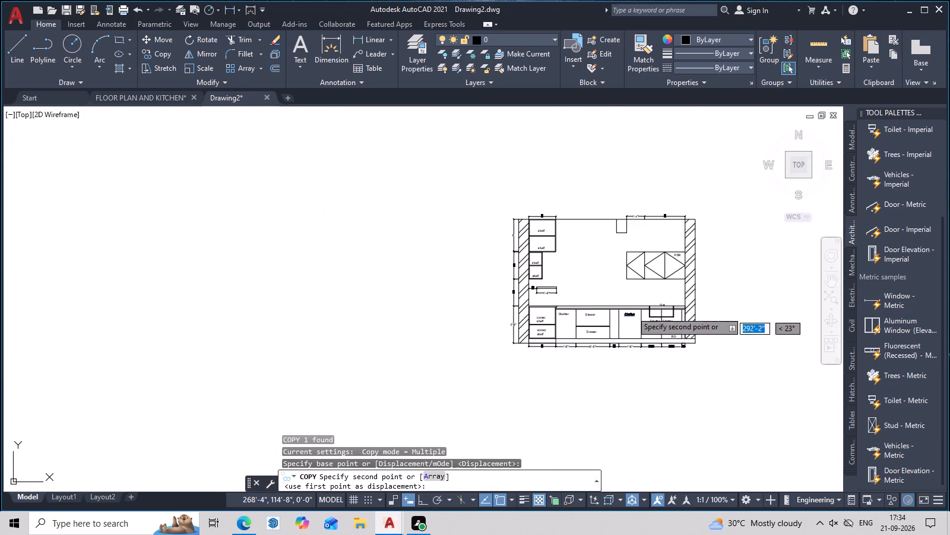
middle_drag(649, 282, 648, 345)
scroll(655, 341, up, 3)
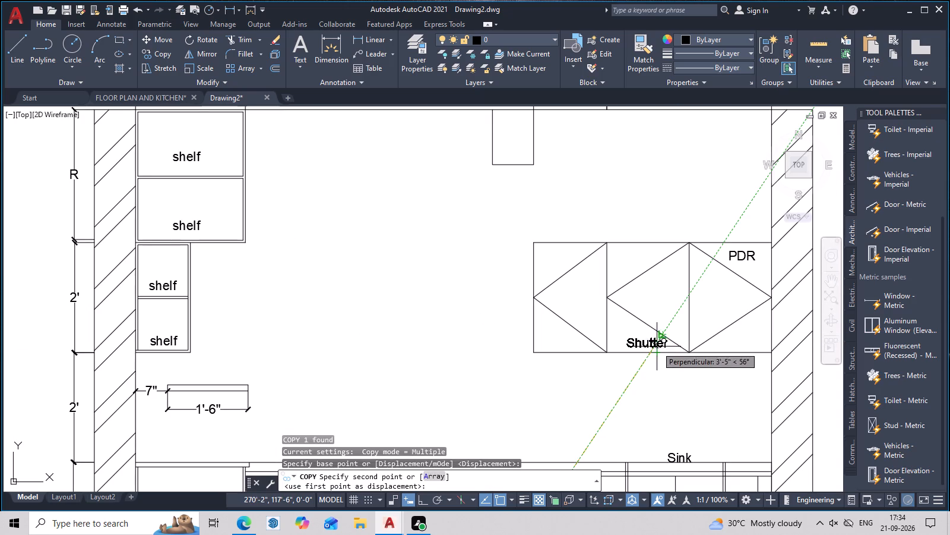
click(661, 345)
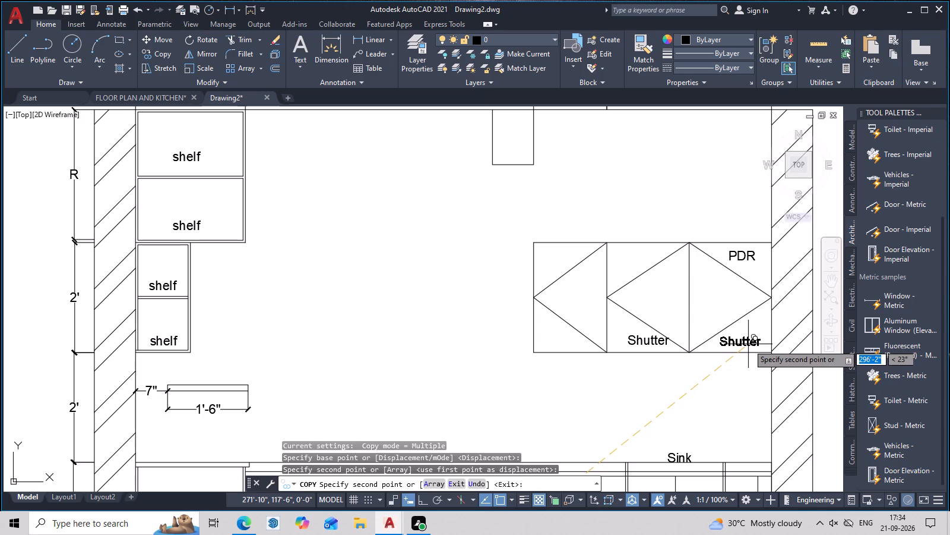
click(748, 344)
scroll(723, 345, down, 2)
middle_drag(718, 347, 704, 383)
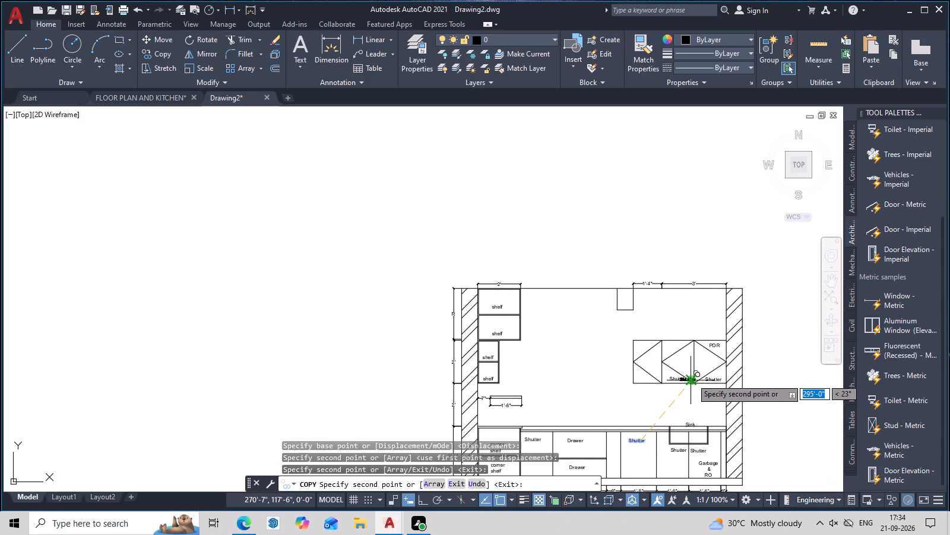
scroll(682, 373, up, 4)
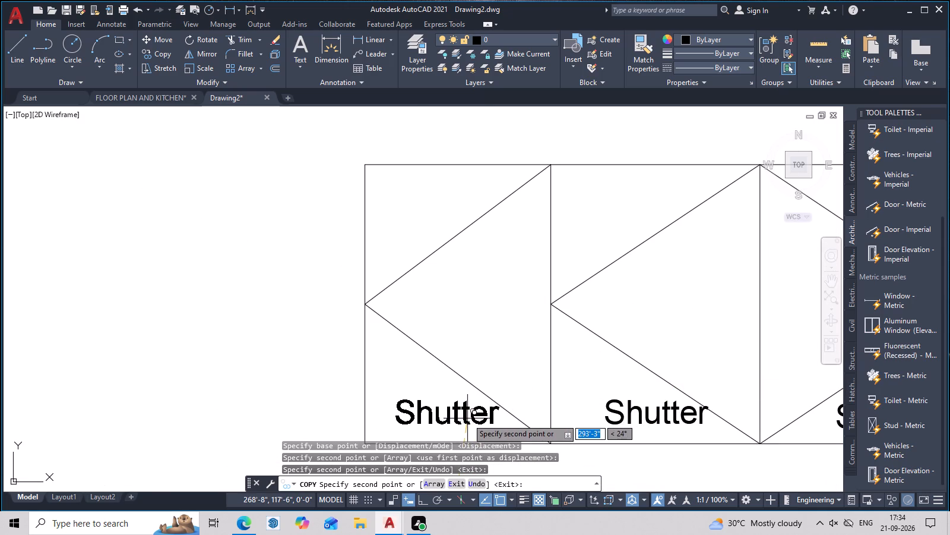
click(467, 418)
key(Escape)
Check the "Shutter" labels on the wall cabinet and look over the whole kitchen elevation.
scroll(584, 399, down, 3)
middle_drag(609, 405, 619, 503)
middle_drag(629, 480, 629, 459)
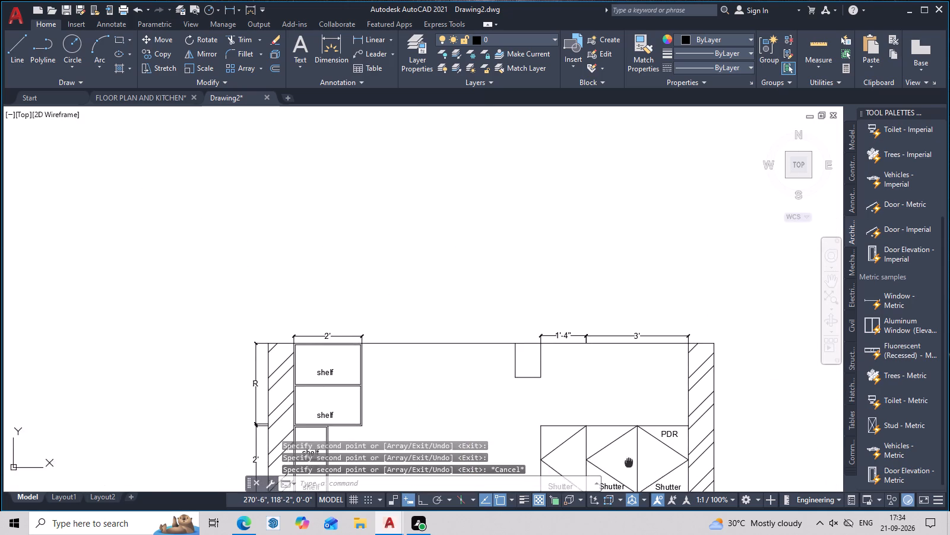
middle_drag(629, 459, 615, 416)
middle_drag(615, 416, 616, 458)
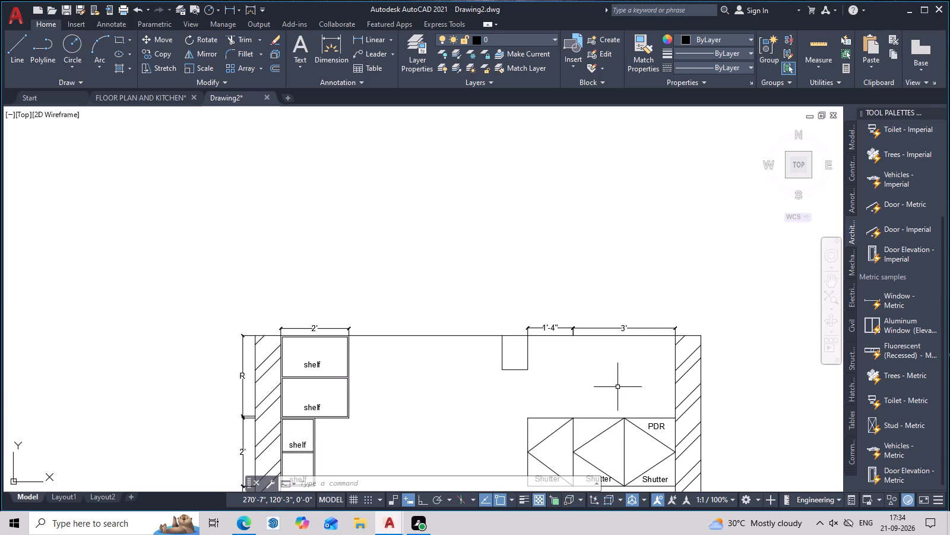
scroll(639, 344, down, 2)
middle_drag(645, 344, 649, 285)
scroll(641, 301, up, 2)
middle_drag(636, 325, 636, 316)
middle_drag(647, 386, 639, 310)
middle_drag(638, 343, 636, 283)
middle_drag(634, 338, 650, 404)
middle_drag(650, 396, 648, 367)
key(Escape)
key(Escape)
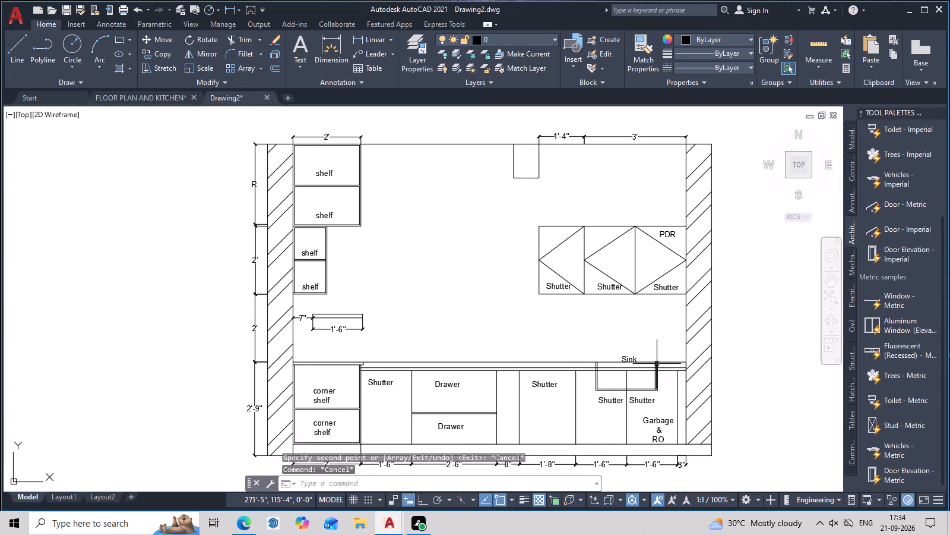
key(Escape)
key(Escape)
key(Escape)
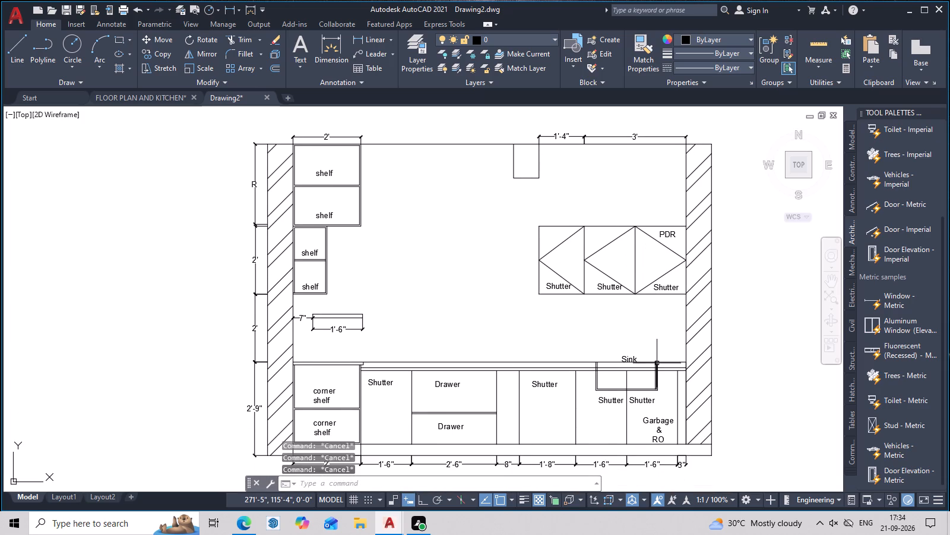
middle_click(657, 363)
middle_drag(663, 344, 667, 364)
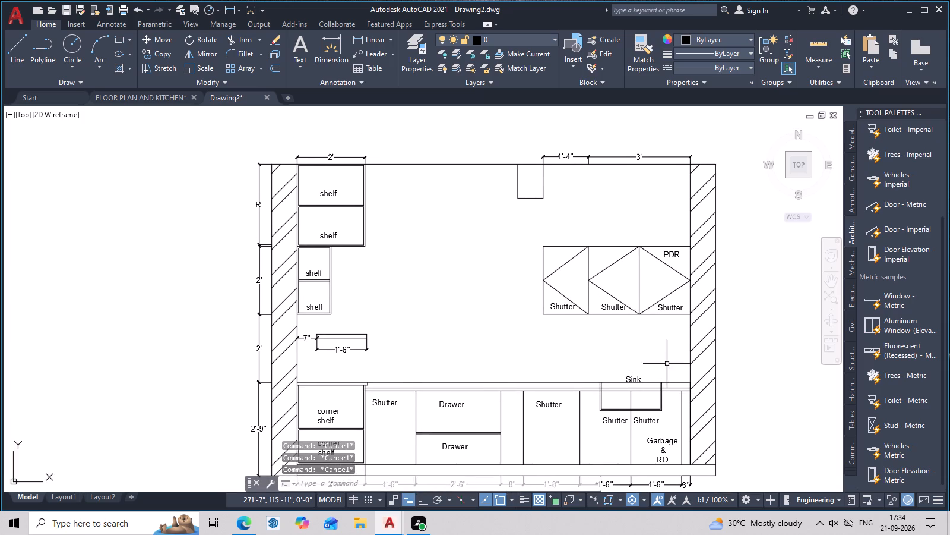
middle_drag(667, 363, 667, 321)
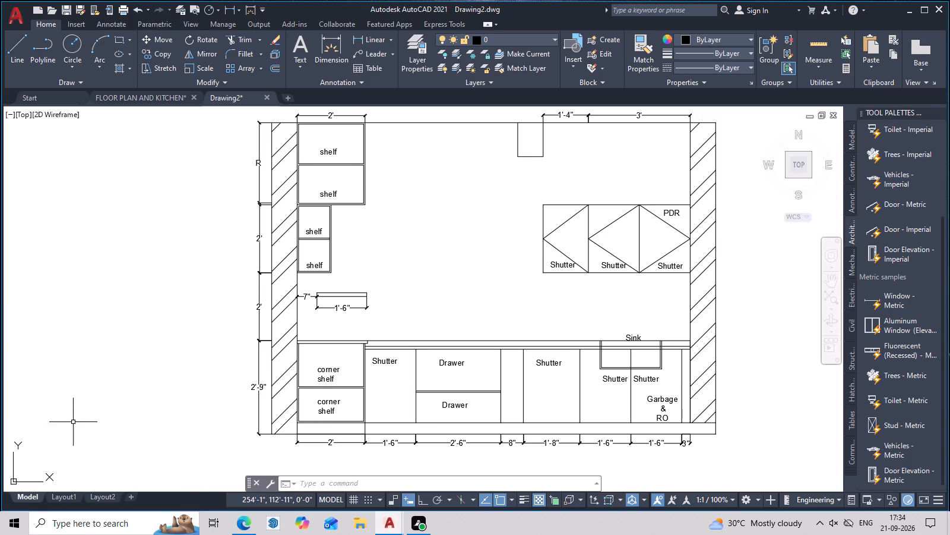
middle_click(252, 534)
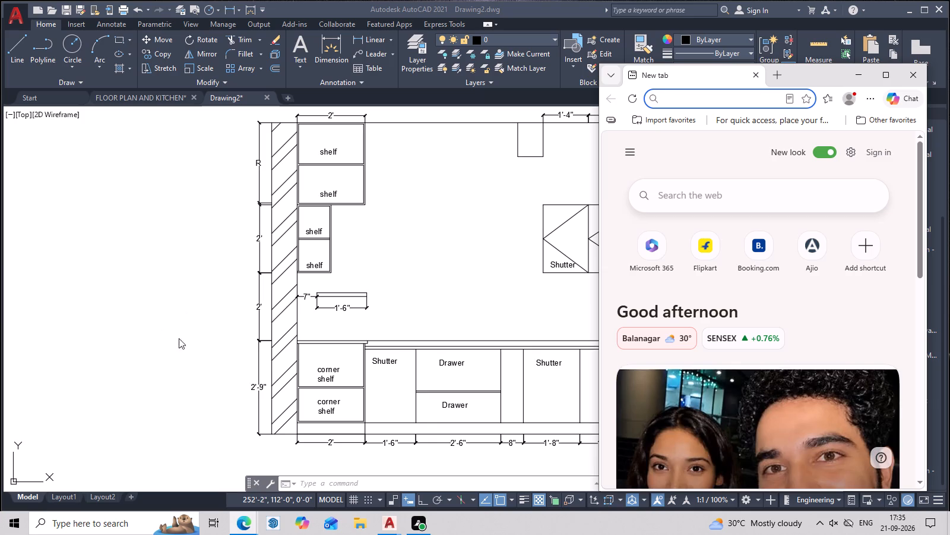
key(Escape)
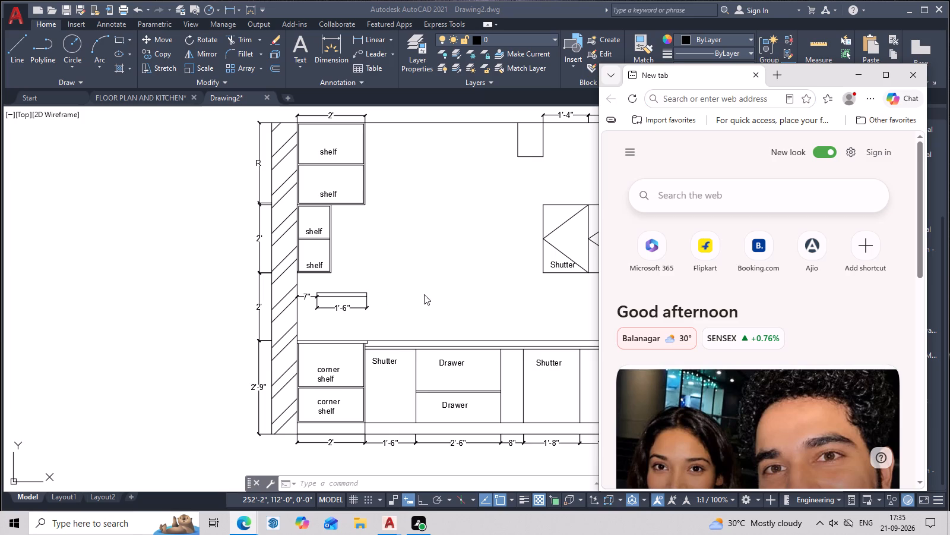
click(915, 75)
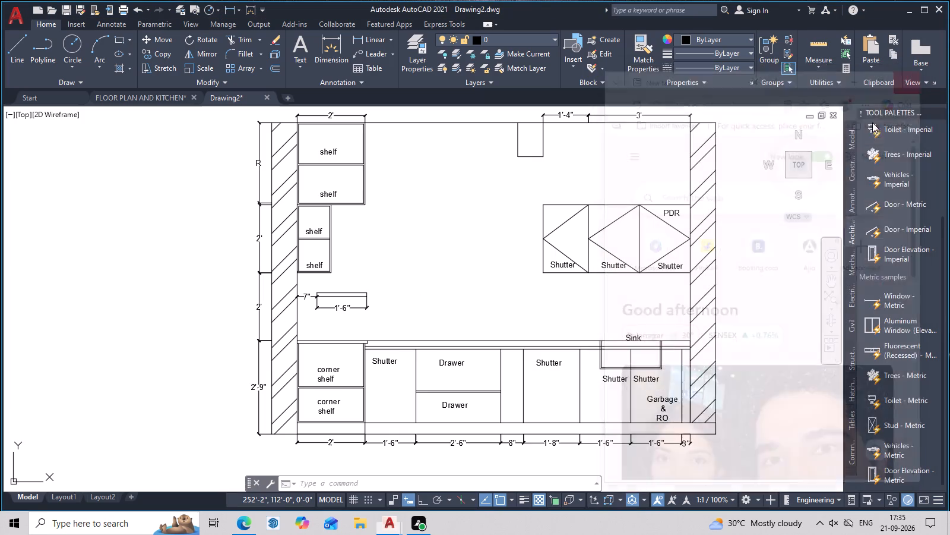
Review the kitchen elevation's base cabinets, wall cabinet and the area along its top edge.
scroll(726, 273, down, 2)
middle_drag(726, 273, 559, 411)
scroll(533, 425, up, 2)
middle_drag(527, 417, 544, 292)
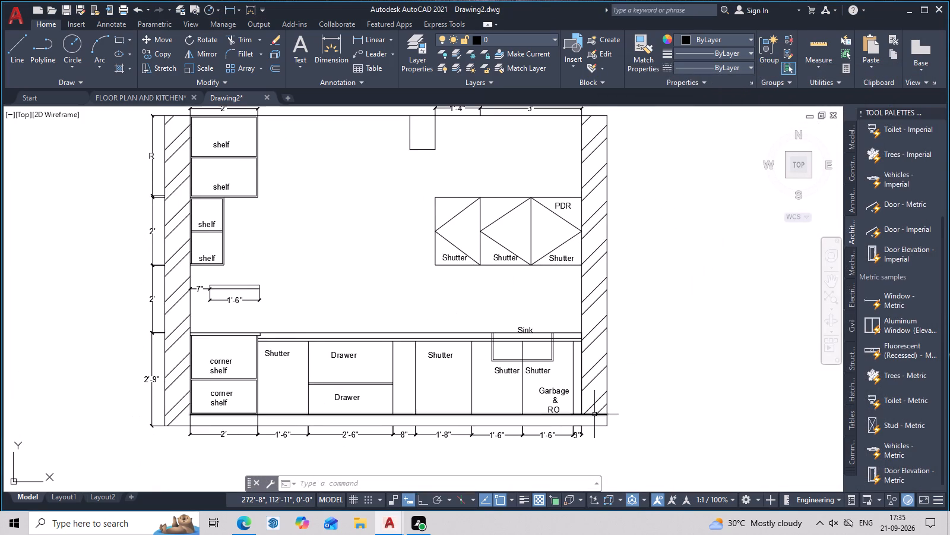
middle_drag(594, 414, 581, 338)
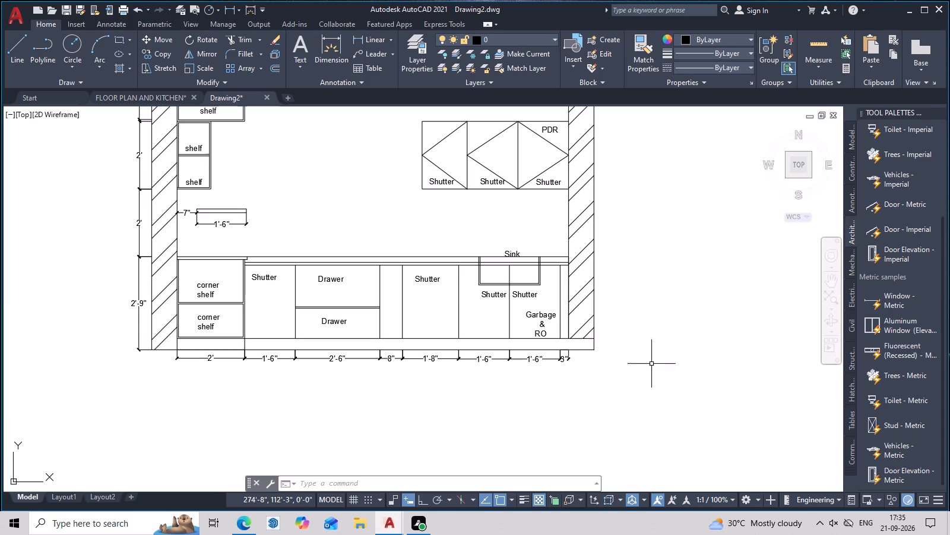
middle_drag(508, 231, 581, 426)
scroll(571, 407, up, 2)
middle_drag(574, 341, 650, 222)
scroll(652, 216, down, 3)
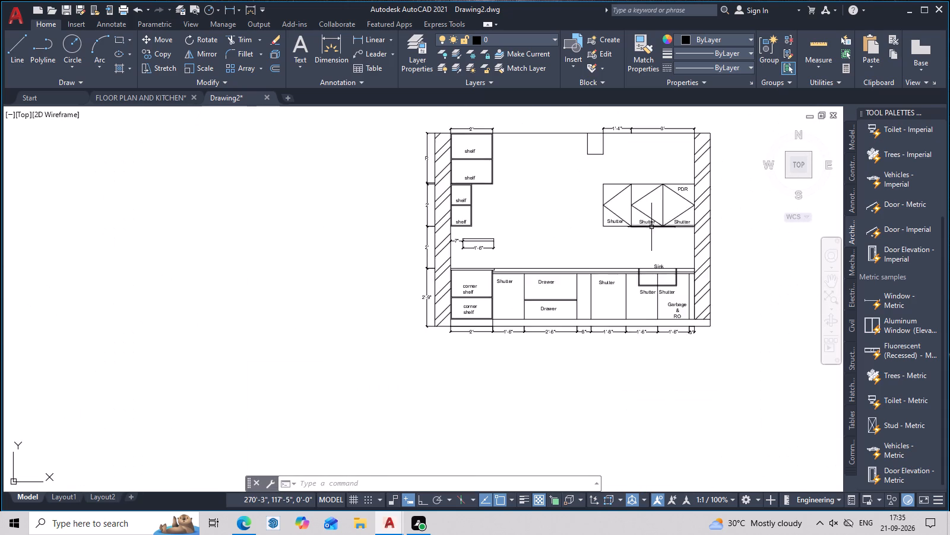
middle_drag(650, 235, 624, 309)
scroll(623, 310, up, 2)
middle_drag(623, 311, 620, 282)
scroll(600, 301, down, 2)
middle_drag(607, 295, 592, 353)
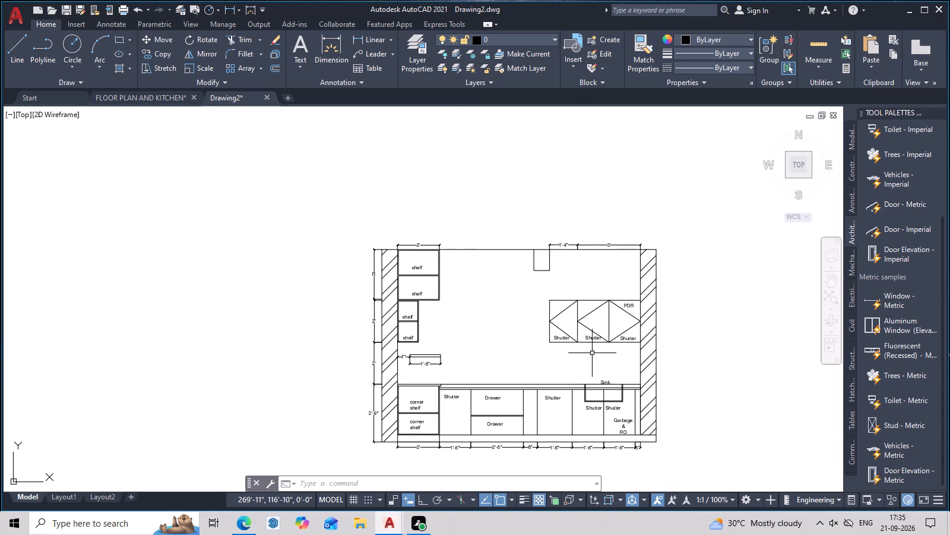
middle_drag(588, 356, 578, 417)
scroll(578, 417, up, 1)
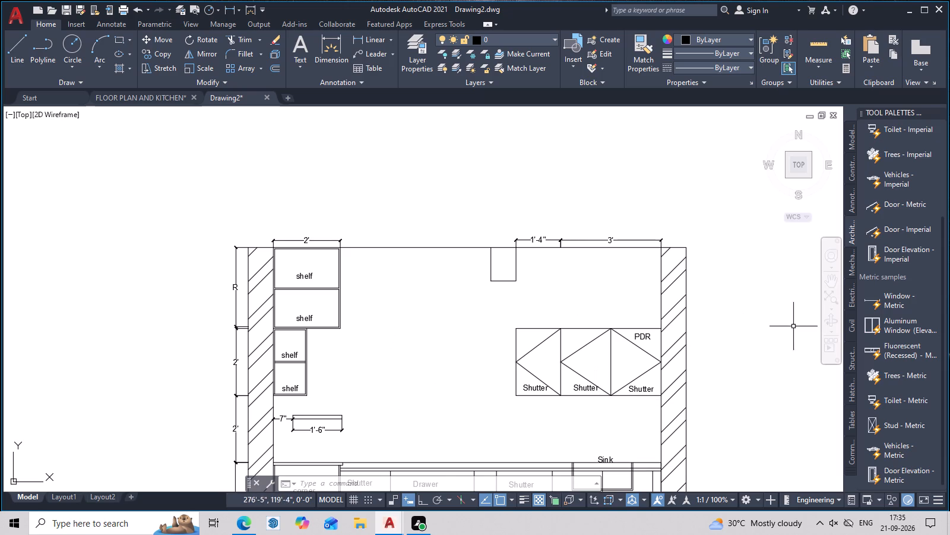
middle_drag(545, 254, 651, 423)
middle_drag(536, 330, 429, 200)
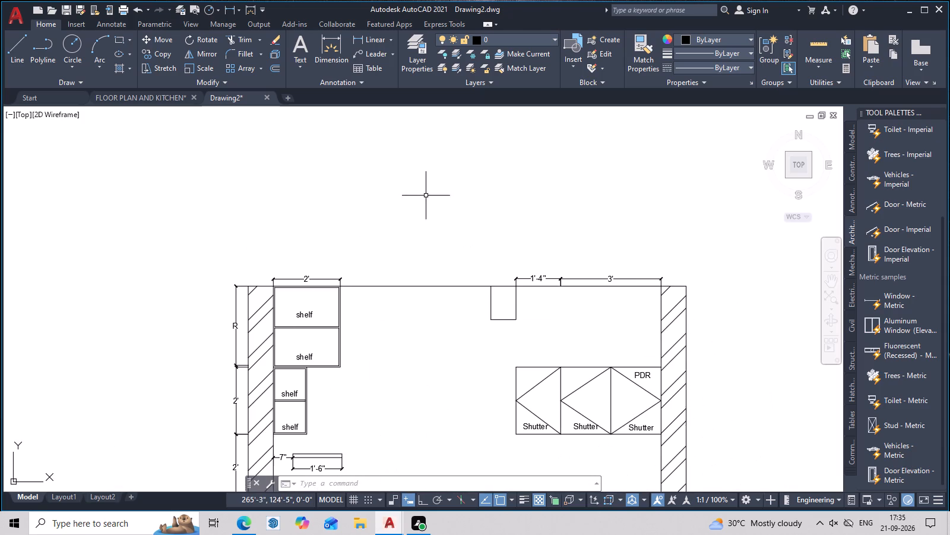
middle_drag(616, 341, 606, 378)
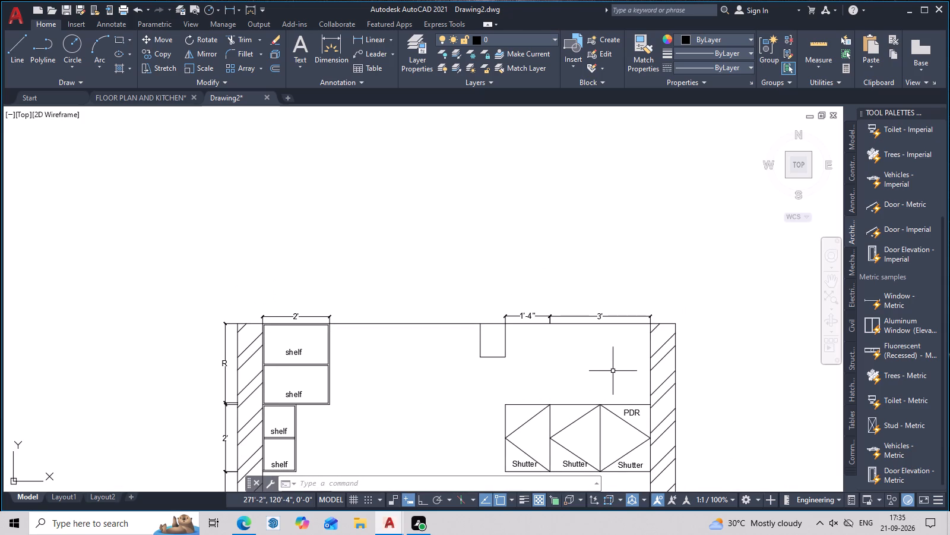
middle_drag(613, 371, 567, 360)
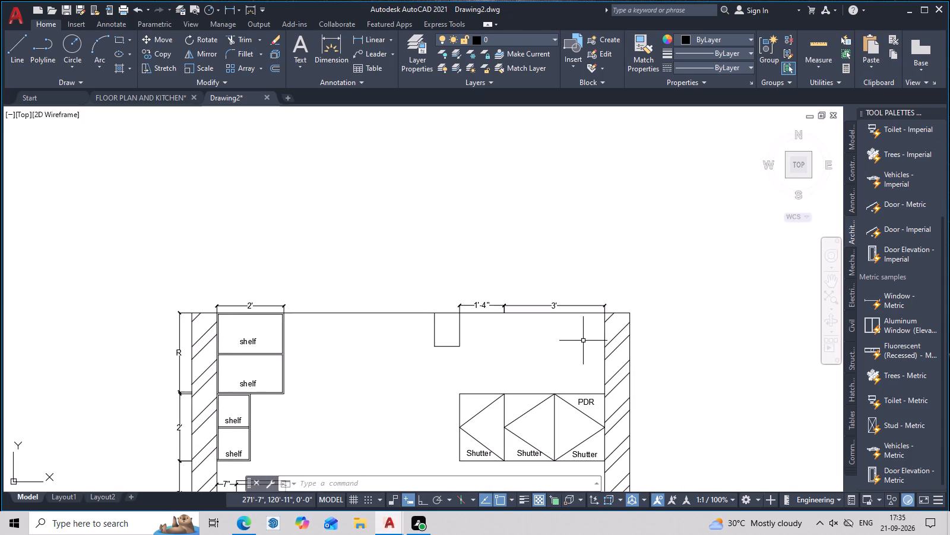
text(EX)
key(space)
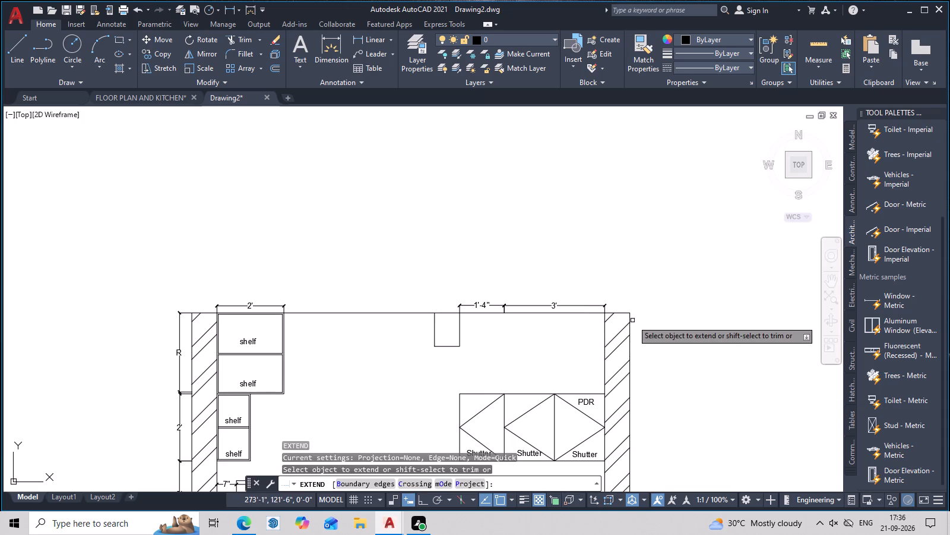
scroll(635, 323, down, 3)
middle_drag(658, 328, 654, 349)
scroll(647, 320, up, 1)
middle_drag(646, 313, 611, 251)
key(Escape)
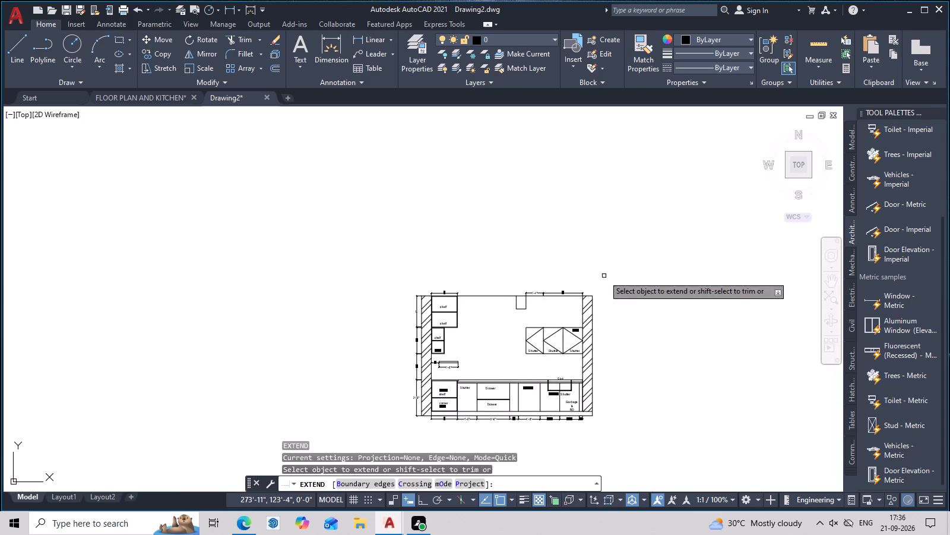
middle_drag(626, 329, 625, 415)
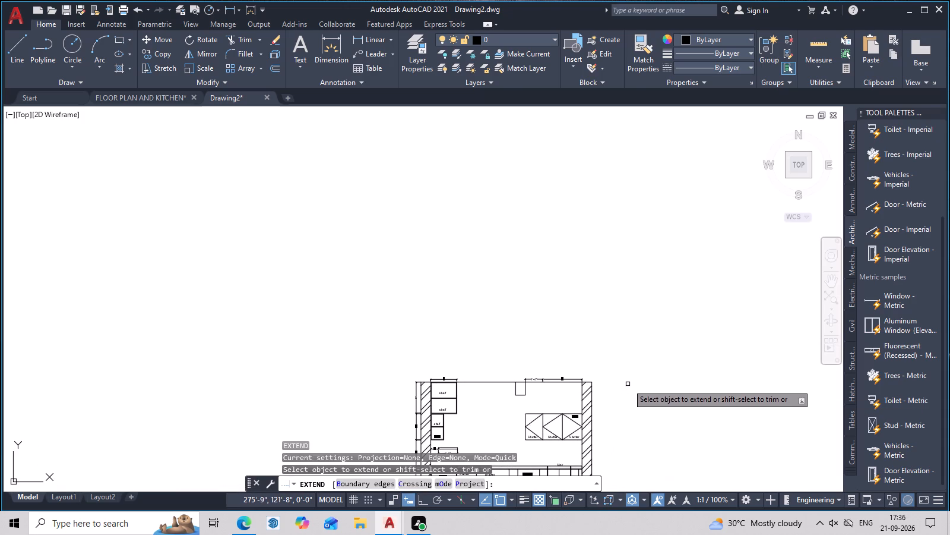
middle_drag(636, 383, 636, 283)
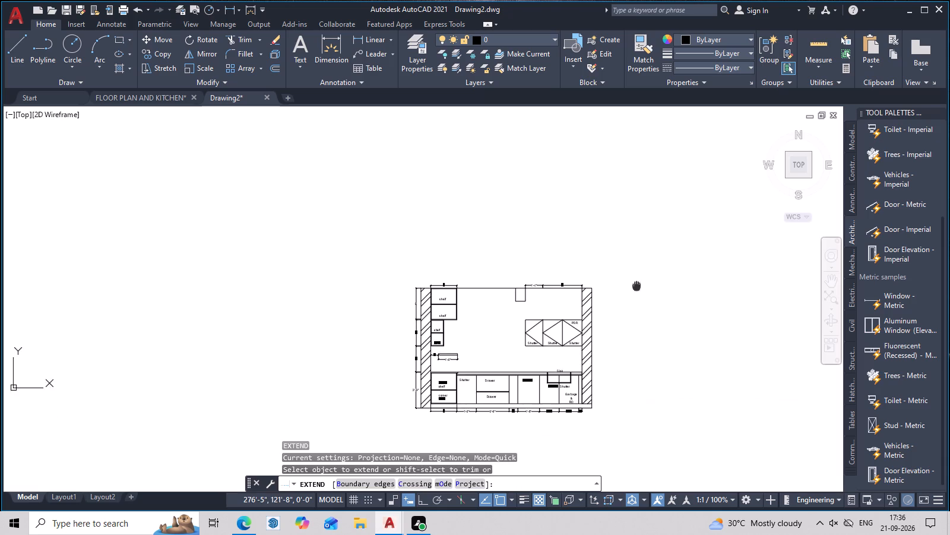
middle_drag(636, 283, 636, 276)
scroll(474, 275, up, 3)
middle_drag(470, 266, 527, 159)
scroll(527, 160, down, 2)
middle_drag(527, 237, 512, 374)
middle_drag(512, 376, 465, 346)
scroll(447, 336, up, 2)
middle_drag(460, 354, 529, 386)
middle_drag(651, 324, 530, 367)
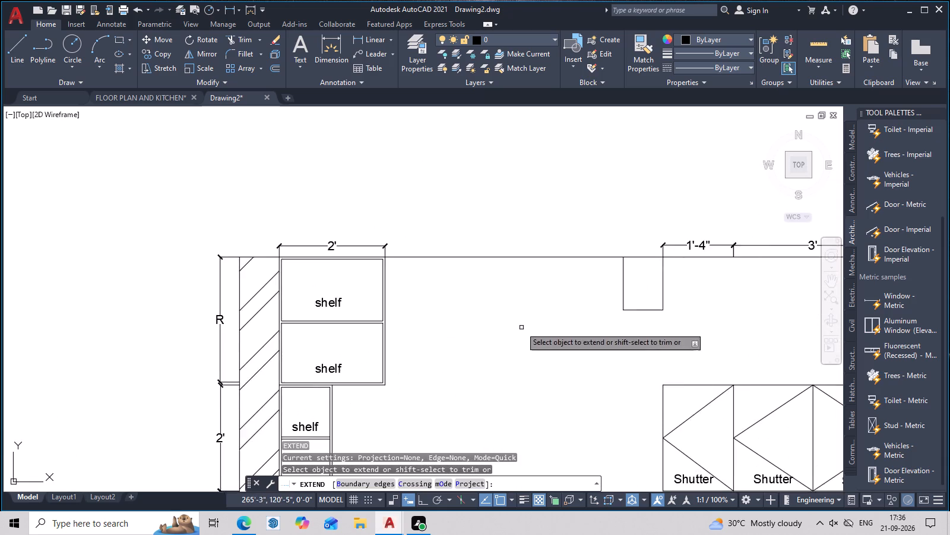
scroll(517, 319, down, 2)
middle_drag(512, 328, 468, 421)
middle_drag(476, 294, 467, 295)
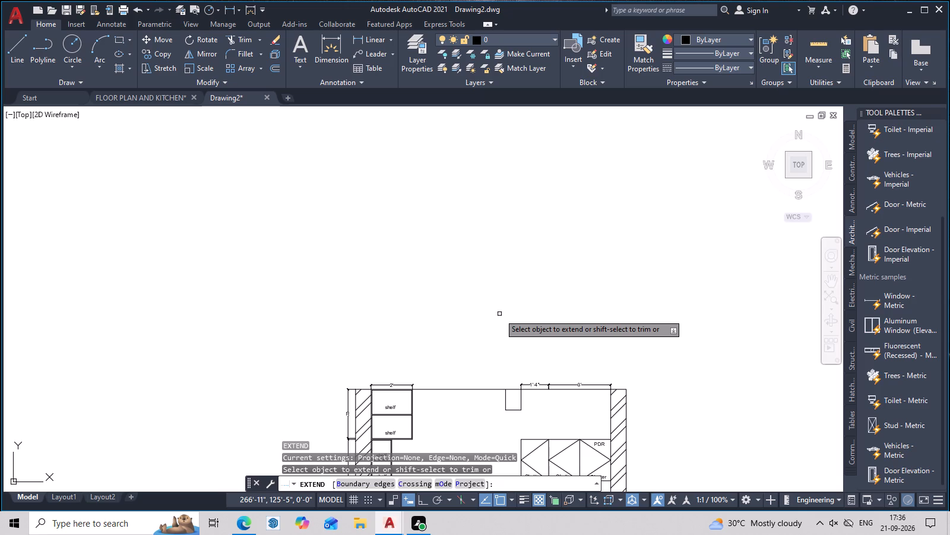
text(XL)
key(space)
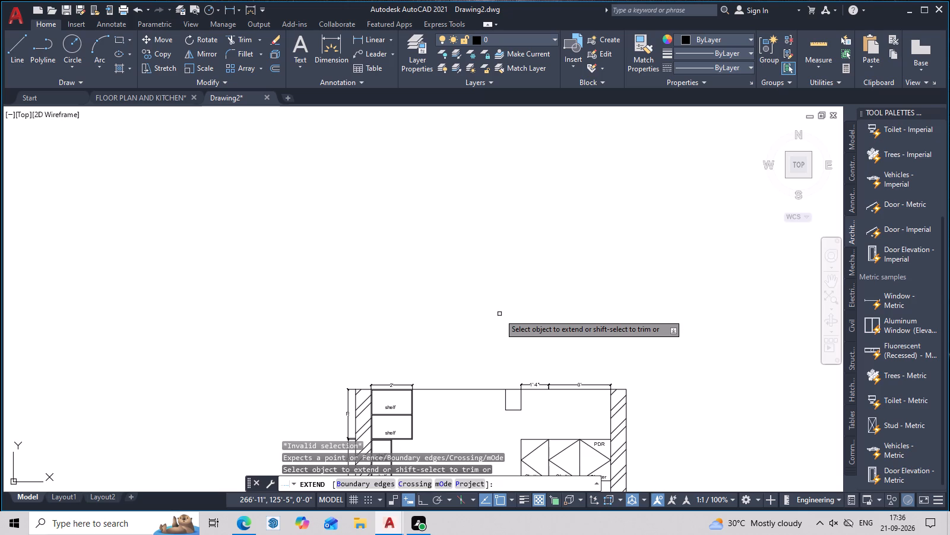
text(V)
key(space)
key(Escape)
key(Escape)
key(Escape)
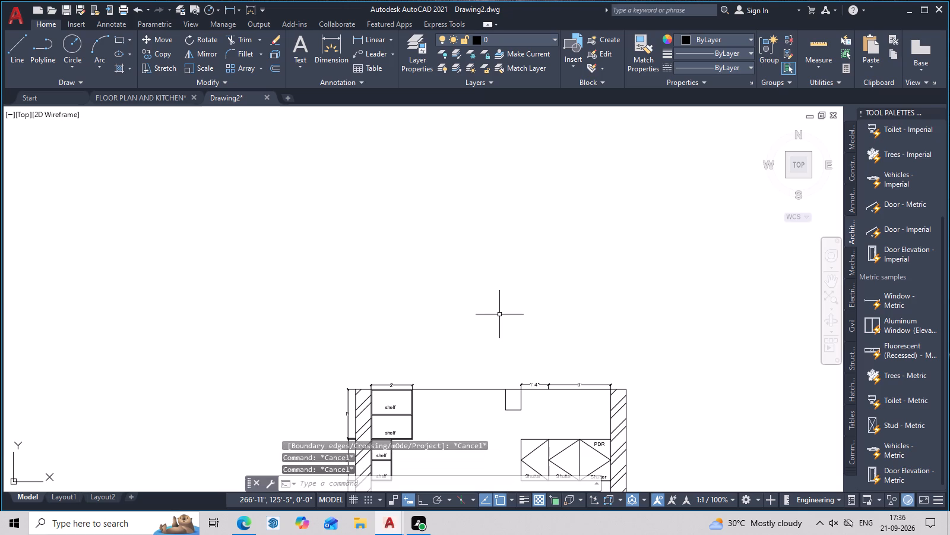
Draw vertical construction lines (XLINE) through the outer top corners of both hatched walls of the kitchen elevation.
text(XL V)
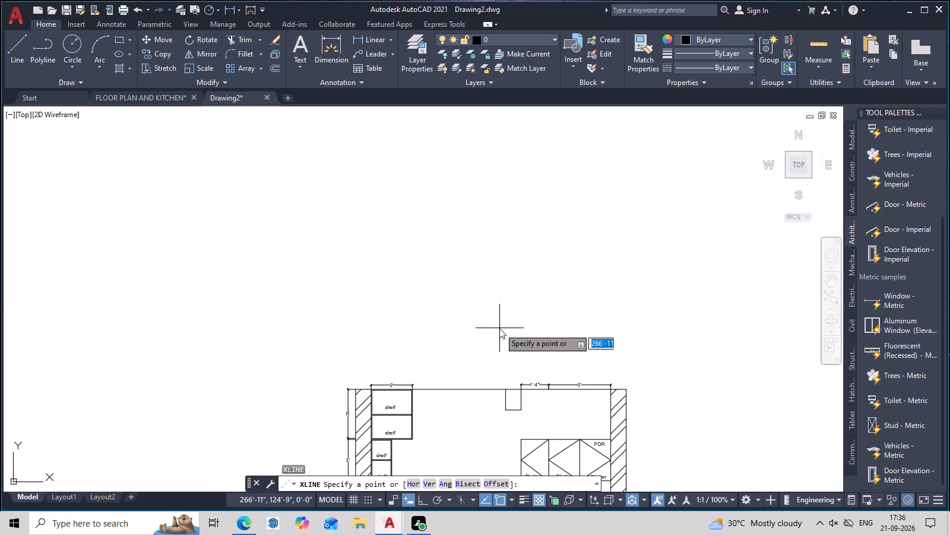
key(space)
middle_drag(429, 299, 562, 203)
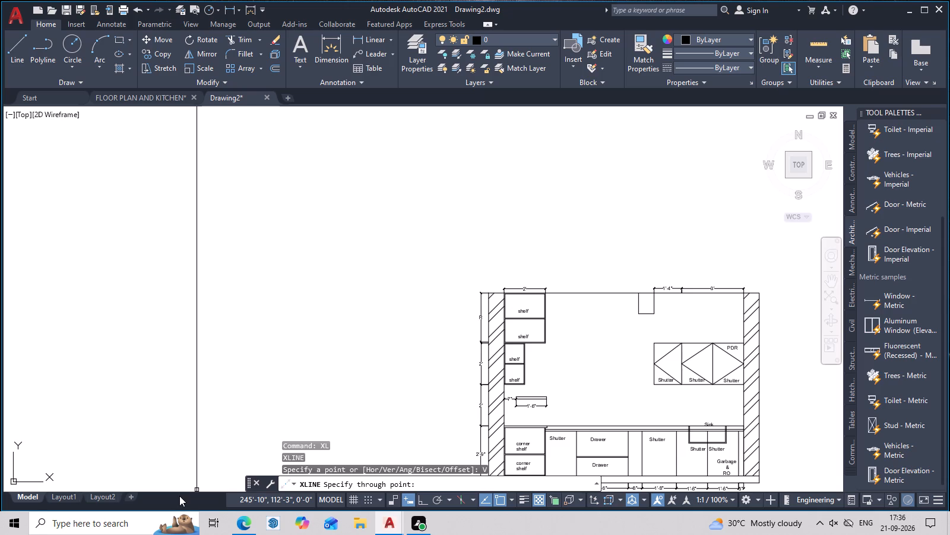
scroll(482, 376, up, 4)
middle_drag(579, 235, 560, 534)
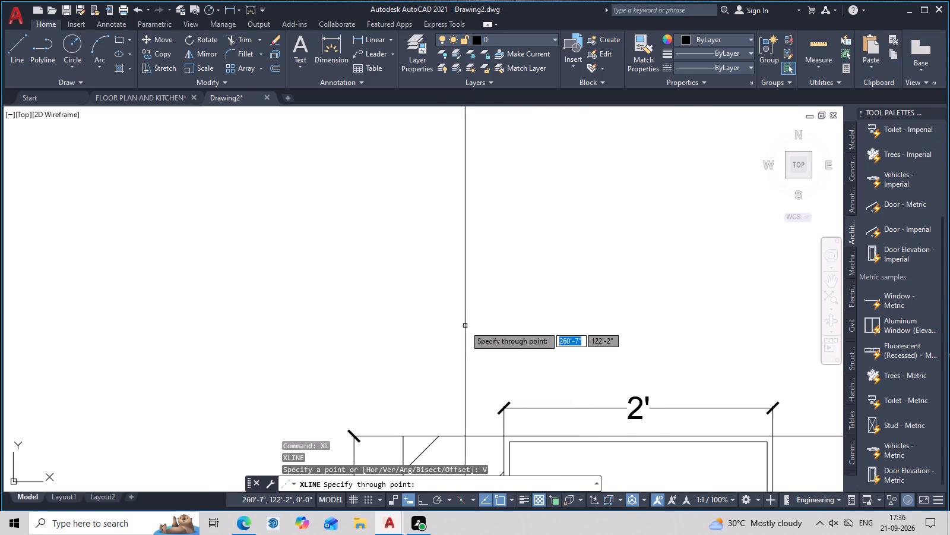
middle_drag(433, 251, 495, 102)
scroll(496, 224, up, 2)
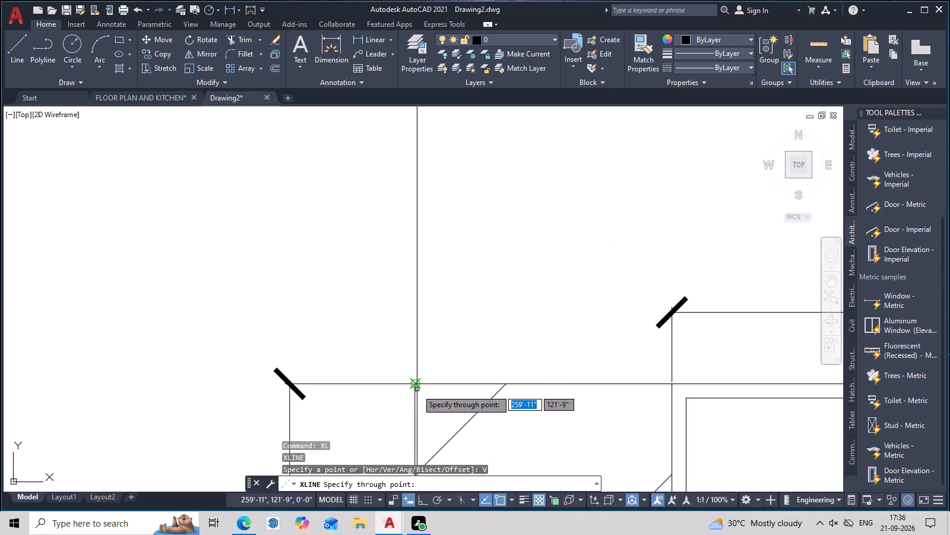
click(414, 387)
scroll(441, 397, down, 3)
middle_drag(477, 411, 275, 407)
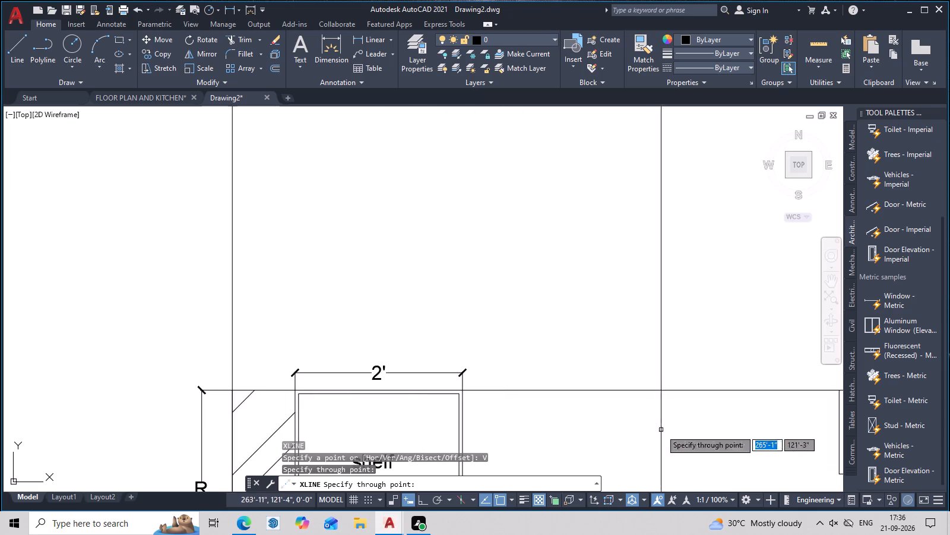
scroll(625, 433, down, 4)
middle_drag(454, 410, 442, 407)
middle_drag(727, 416, 629, 398)
scroll(629, 398, up, 5)
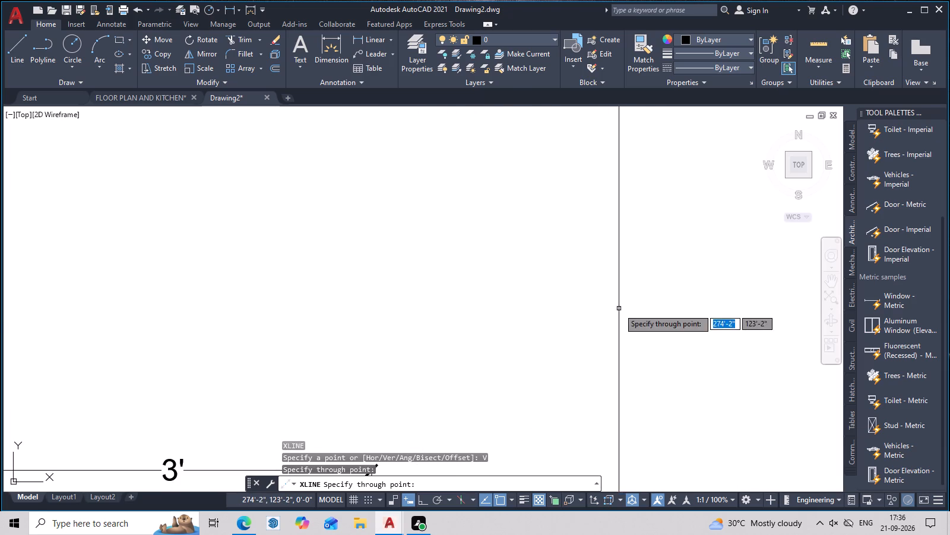
middle_drag(617, 304, 698, 128)
click(553, 321)
scroll(609, 336, down, 2)
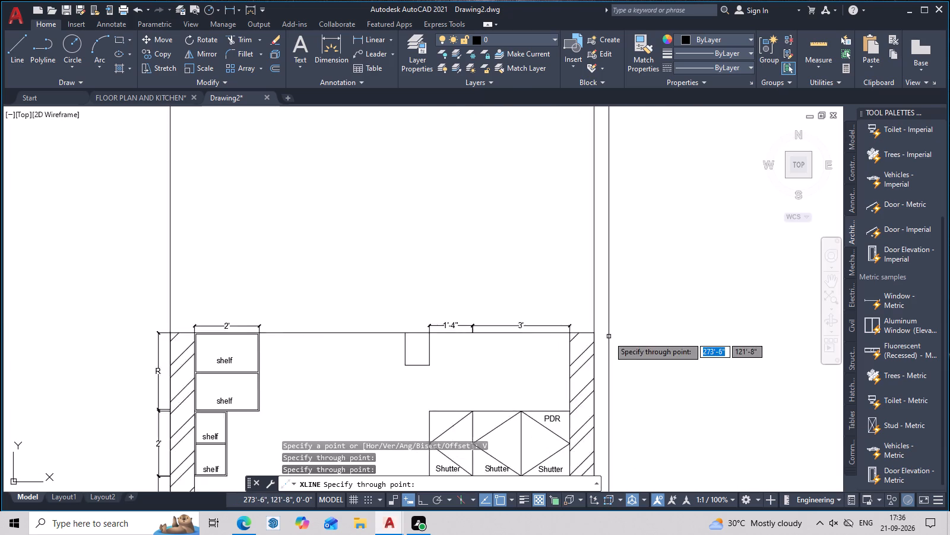
scroll(609, 336, down, 3)
middle_drag(618, 339, 626, 413)
key(Escape)
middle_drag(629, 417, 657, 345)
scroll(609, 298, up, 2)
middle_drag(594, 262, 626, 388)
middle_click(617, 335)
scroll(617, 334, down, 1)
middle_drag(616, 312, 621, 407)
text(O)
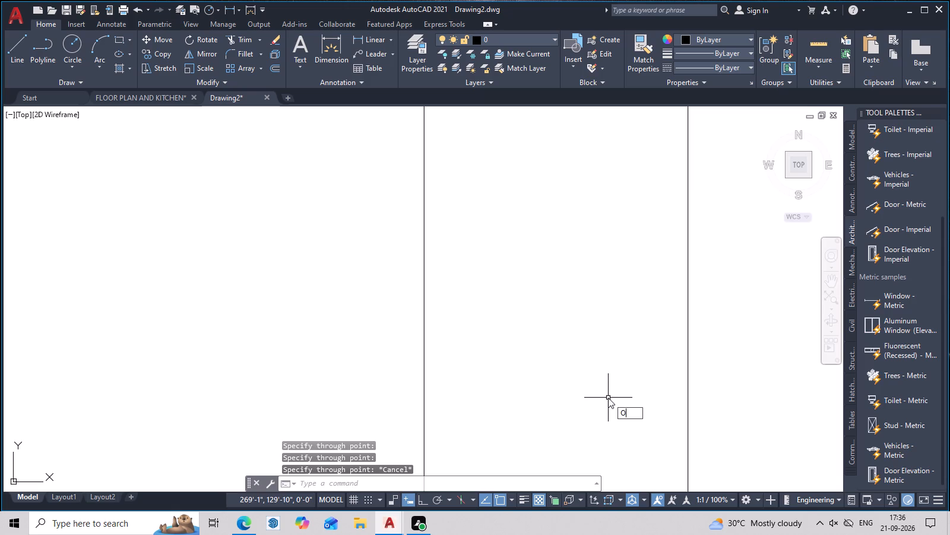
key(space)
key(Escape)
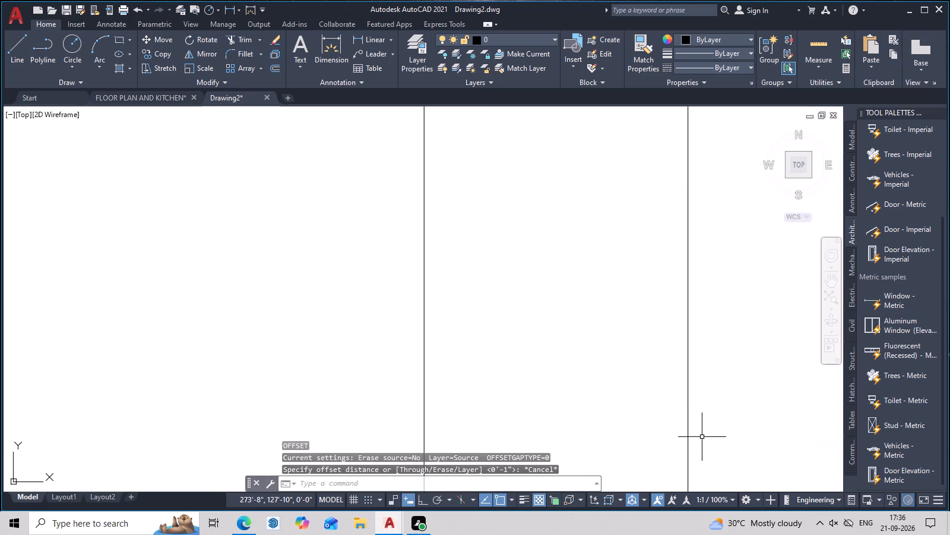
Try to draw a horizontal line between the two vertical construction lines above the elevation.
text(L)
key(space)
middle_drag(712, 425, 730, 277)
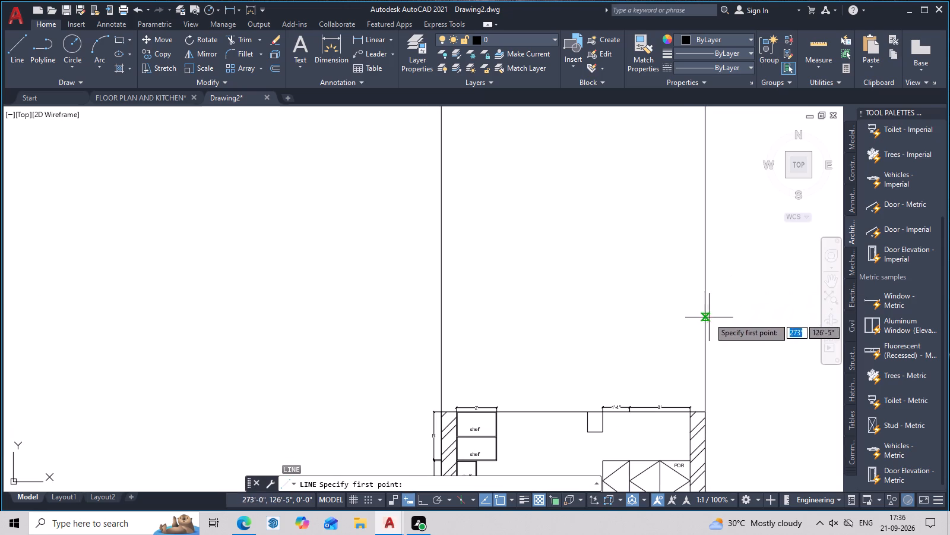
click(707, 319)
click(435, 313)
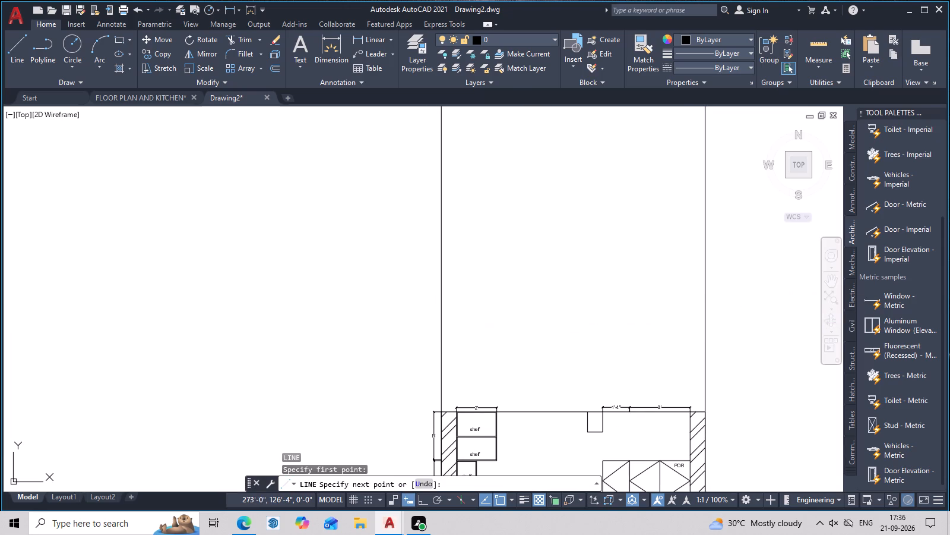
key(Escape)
Draw a horizontal line between the two vertical construction lines, a short distance above the kitchen elevation.
text(L)
key(space)
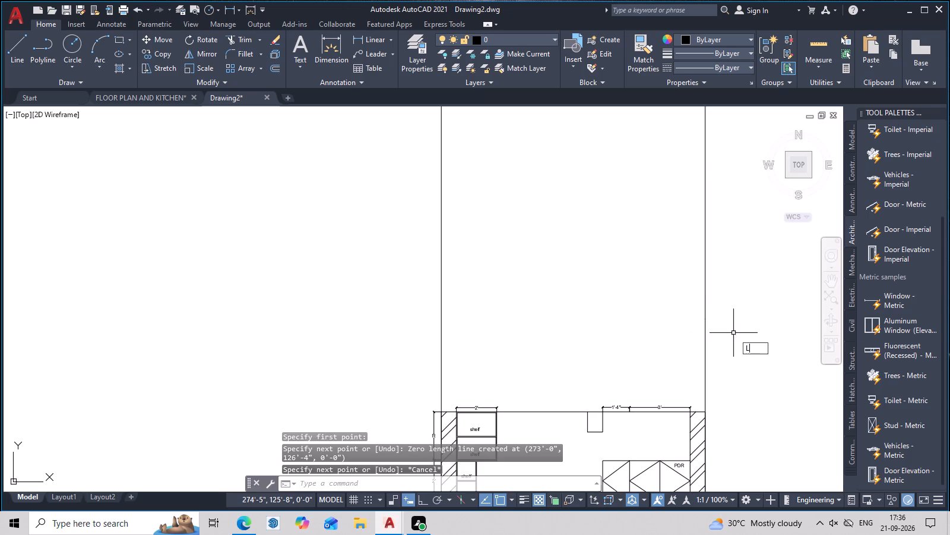
click(704, 309)
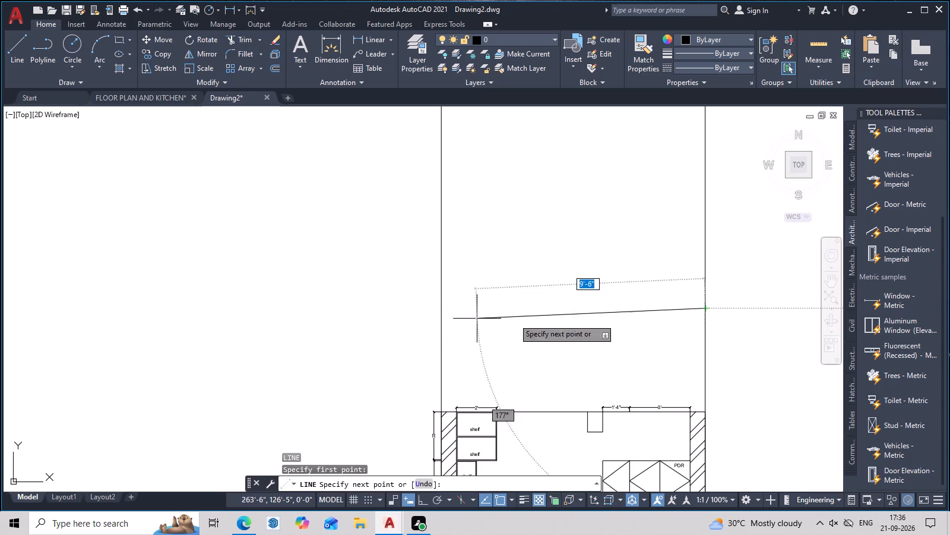
click(439, 312)
key(Escape)
Examine the new horizontal line against the vertical construction lines and the top of the kitchen elevation.
scroll(596, 364, down, 4)
middle_drag(636, 400, 632, 347)
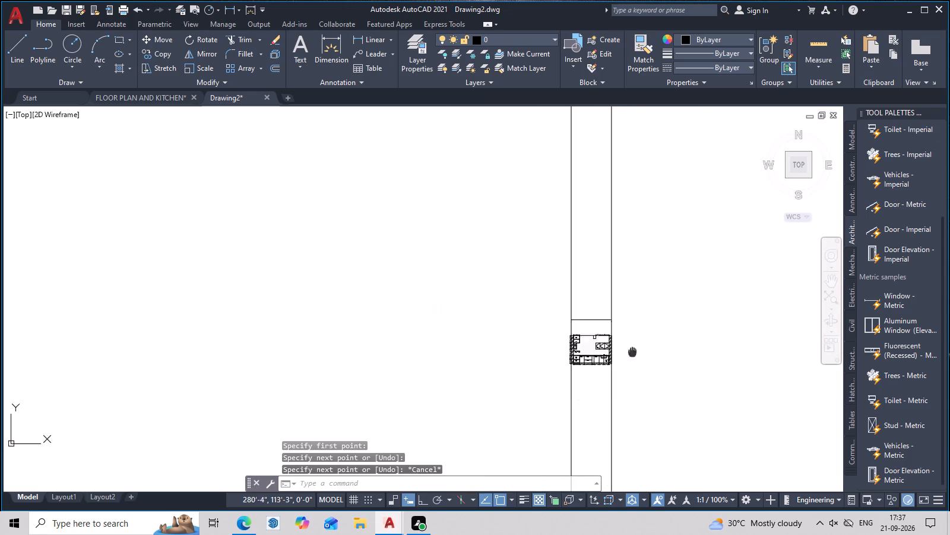
middle_drag(632, 347, 629, 319)
scroll(617, 307, up, 2)
middle_drag(606, 280, 631, 470)
scroll(600, 397, up, 2)
middle_drag(598, 435, 650, 191)
middle_drag(644, 314, 589, 435)
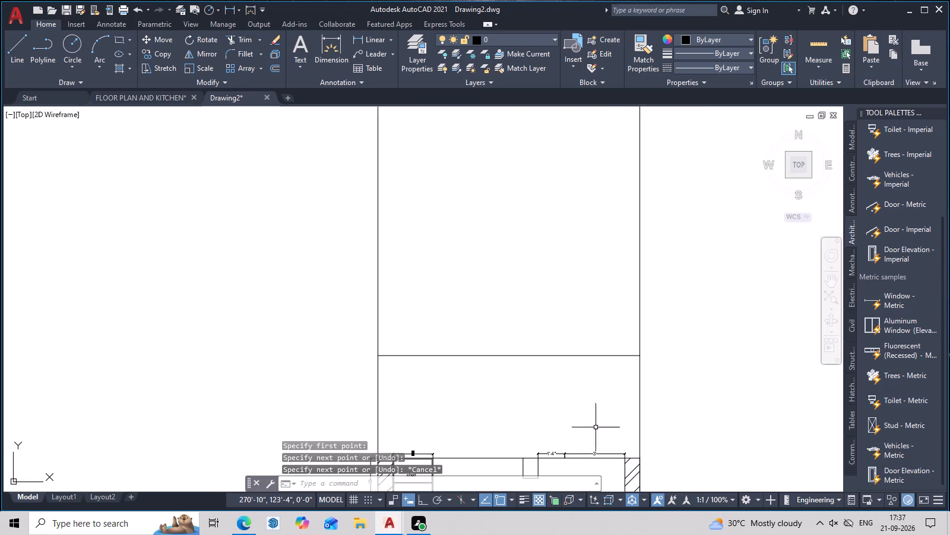
scroll(620, 380, up, 3)
middle_drag(648, 353, 647, 422)
scroll(671, 367, up, 4)
scroll(672, 363, down, 6)
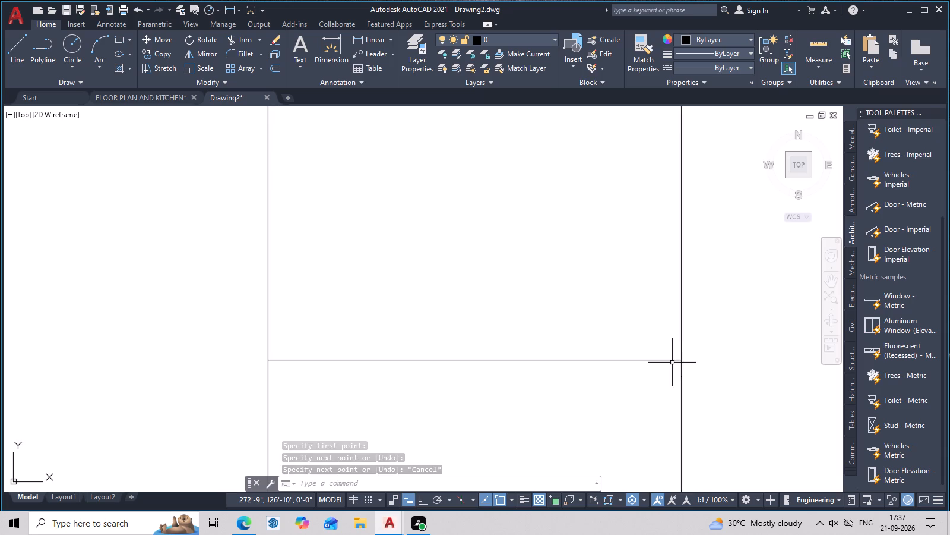
middle_drag(673, 354, 704, 237)
middle_drag(679, 291, 682, 319)
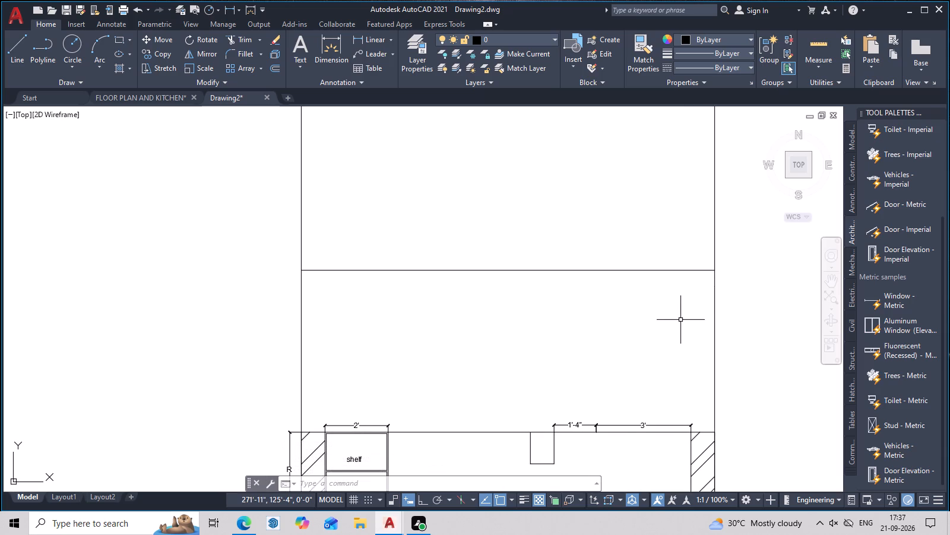
Offset the horizontal line above the elevation upward by 6'9".
key(o)
key(space)
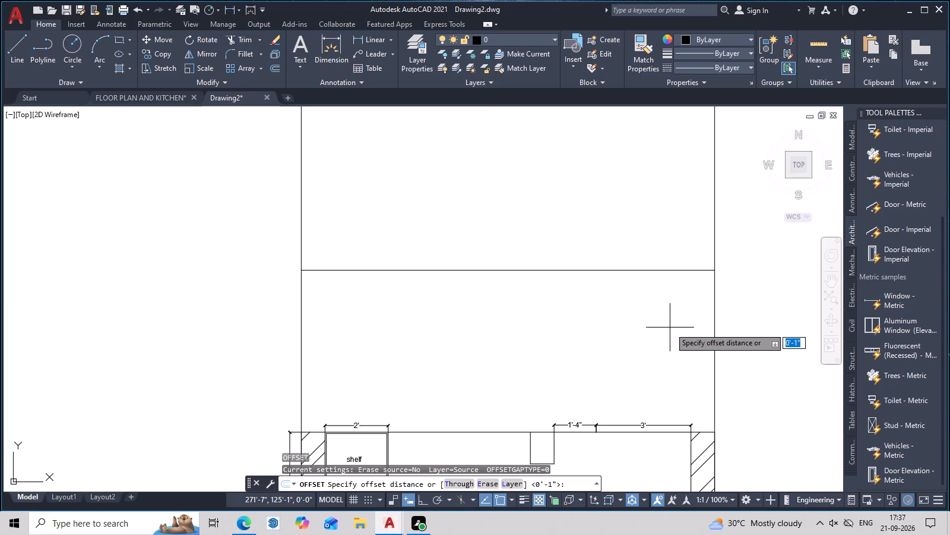
text(6')
text(9")
key(space)
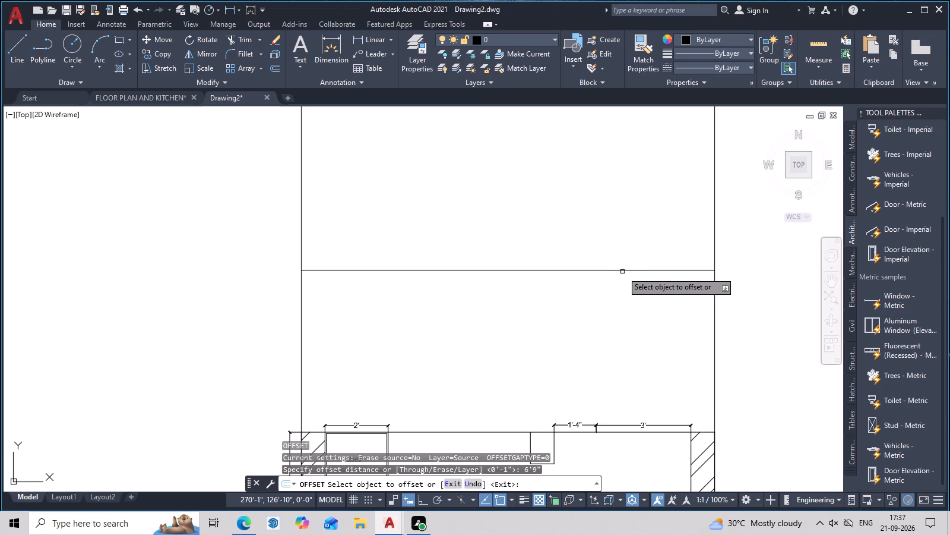
click(623, 270)
scroll(639, 207, down, 3)
middle_drag(639, 213, 632, 291)
scroll(632, 293, up, 2)
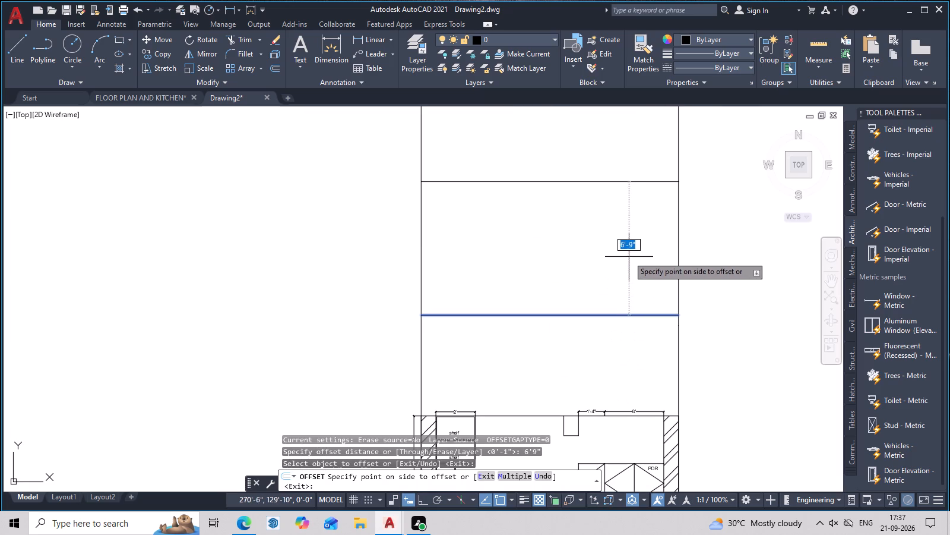
click(626, 240)
scroll(625, 259, down, 2)
middle_drag(629, 282, 642, 369)
scroll(641, 363, up, 2)
middle_drag(636, 344, 649, 298)
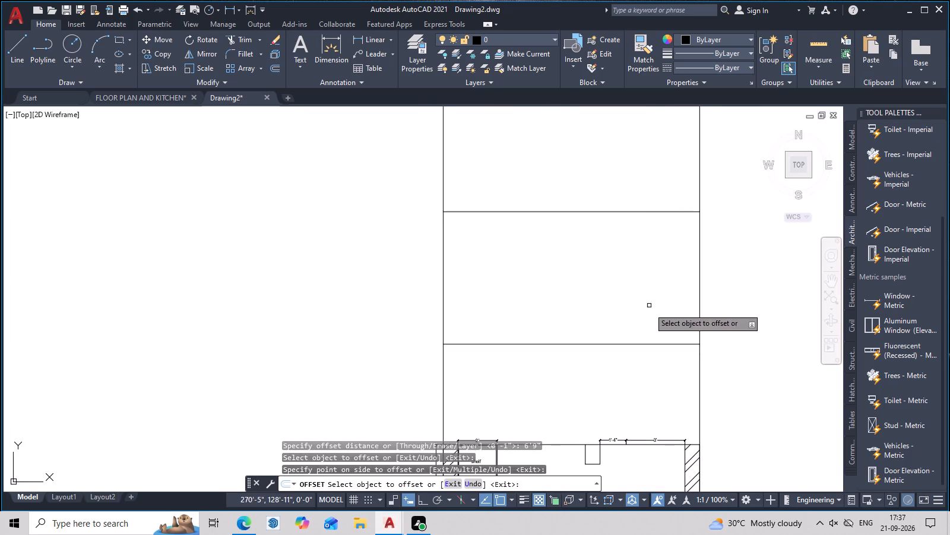
key(Escape)
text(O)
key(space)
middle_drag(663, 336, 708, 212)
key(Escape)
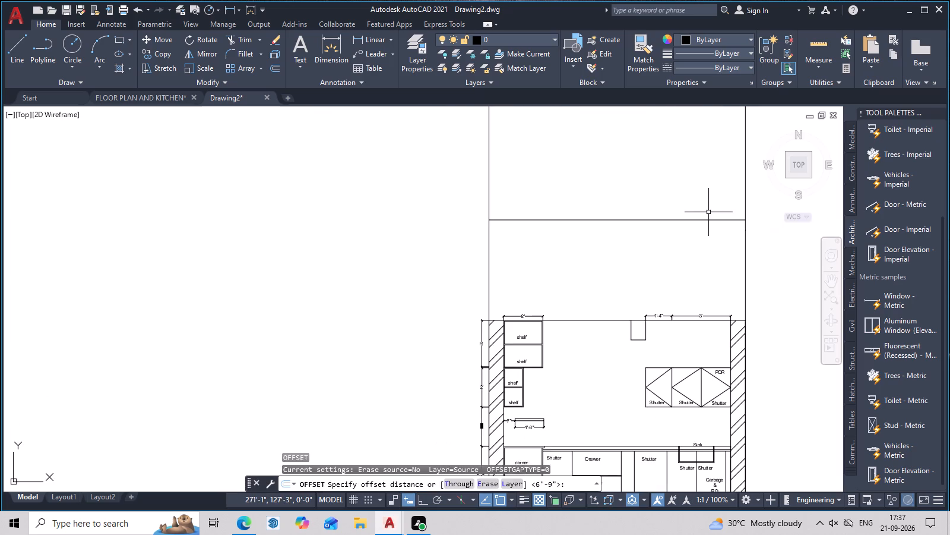
Measure the height of the section marked "R" beside the upper shelves with a temporary linear dimension.
middle_drag(655, 256, 754, 115)
scroll(658, 145, up, 2)
middle_drag(656, 183, 669, 269)
middle_drag(645, 288, 726, 131)
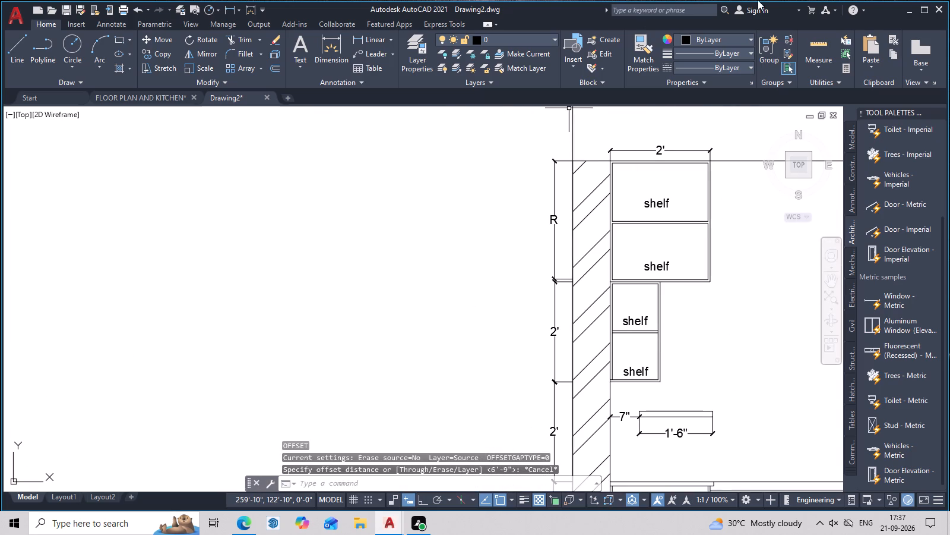
click(358, 33)
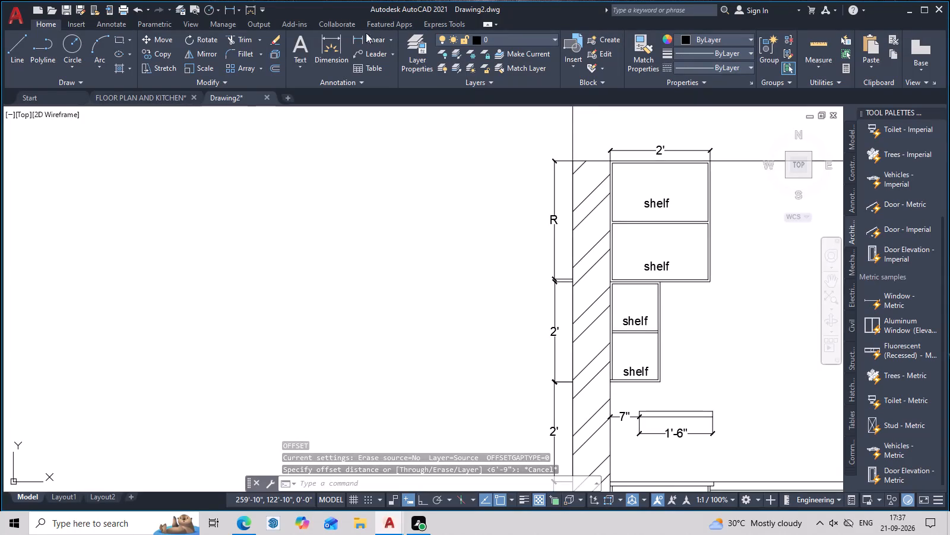
click(375, 31)
click(384, 40)
middle_drag(835, 233, 817, 269)
scroll(699, 295, up, 3)
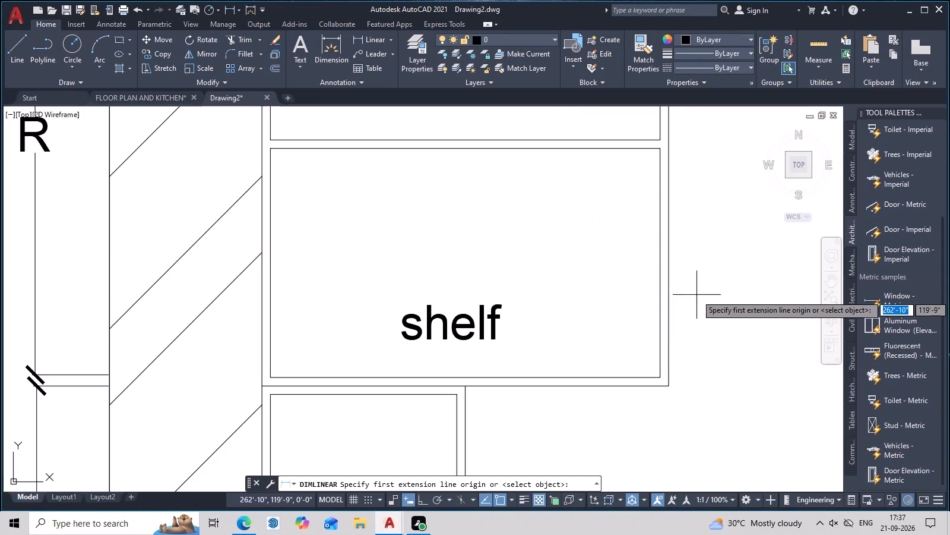
middle_drag(301, 369, 598, 366)
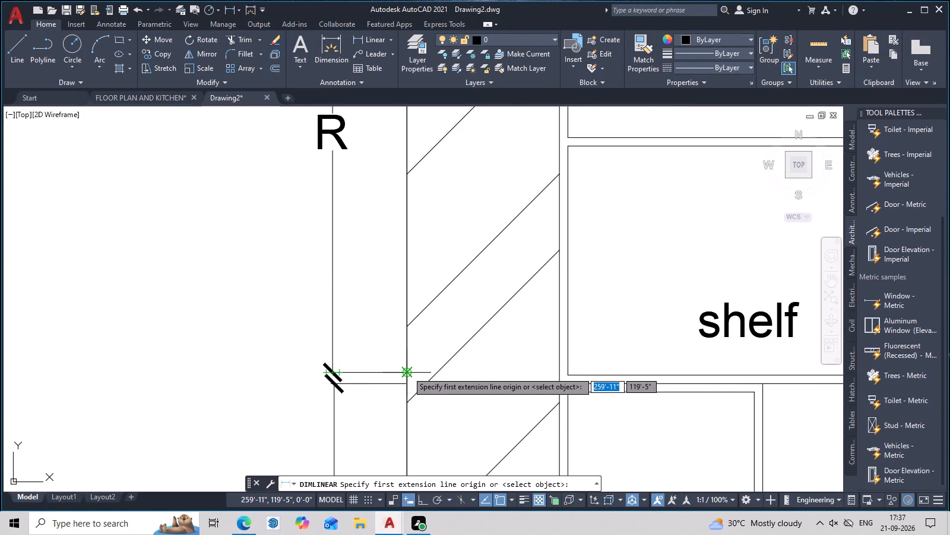
click(407, 372)
scroll(408, 316, down, 2)
middle_drag(411, 313, 411, 366)
click(408, 203)
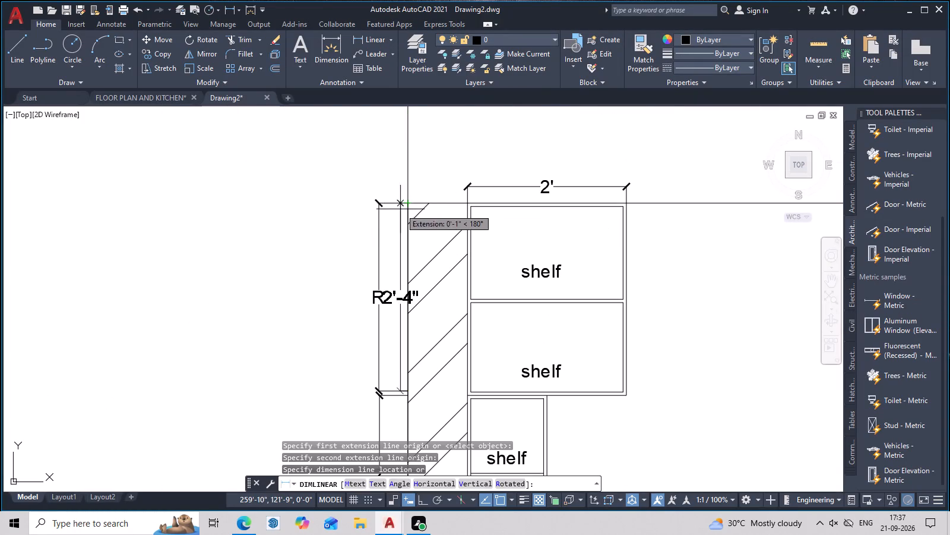
key(Escape)
Offset the upper horizontal line upward by 2'4" between the vertical construction lines.
scroll(420, 234, down, 3)
middle_drag(435, 256, 442, 380)
scroll(522, 281, up, 2)
middle_drag(522, 295, 531, 373)
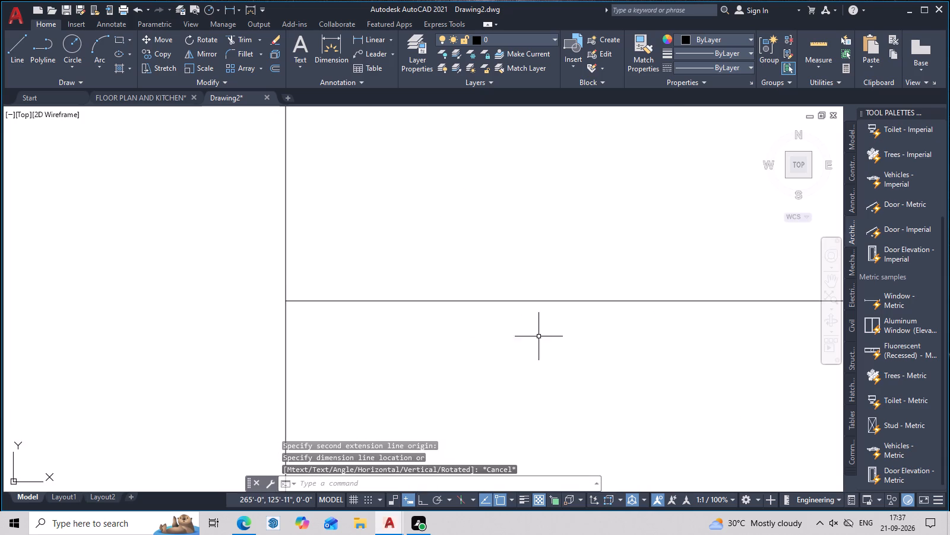
scroll(543, 294, down, 3)
middle_drag(549, 291, 555, 395)
text(O 2)
key(apostrophe)
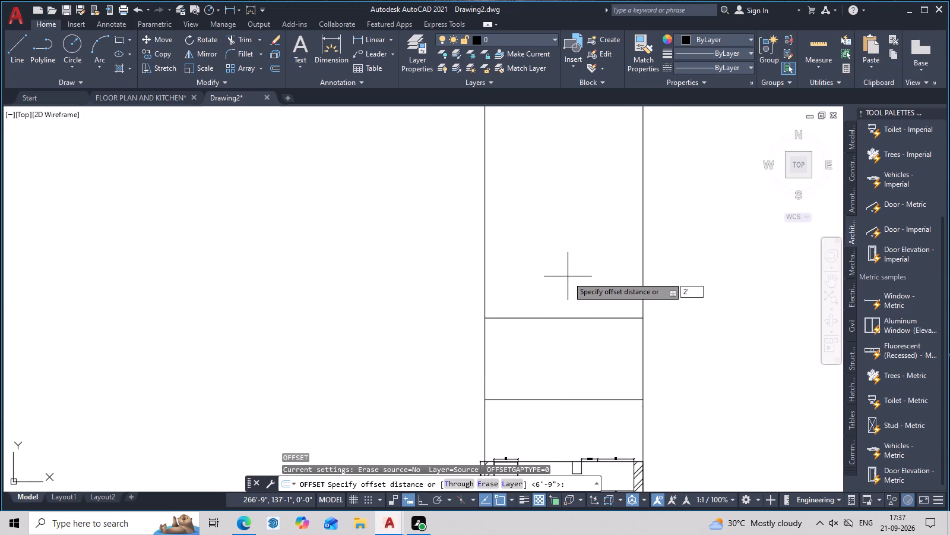
key(4)
text(")
key(space)
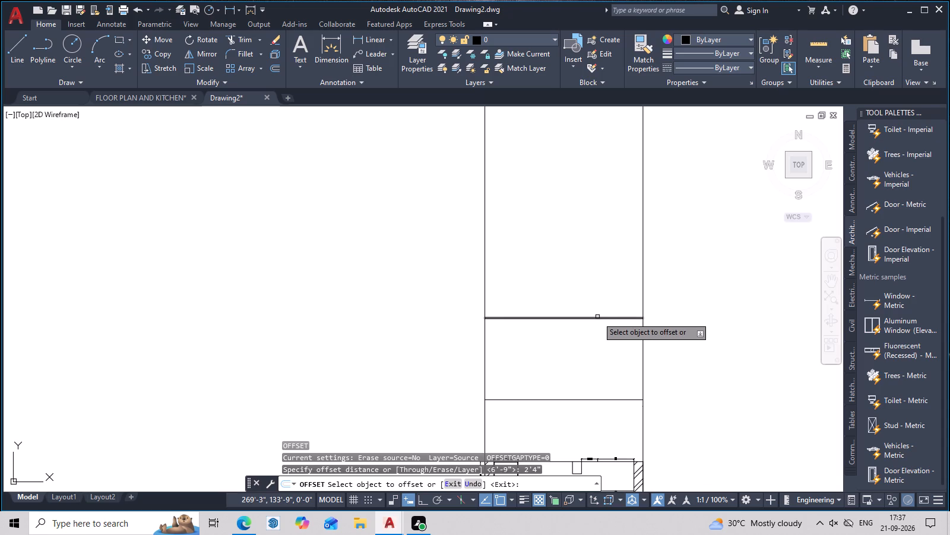
click(597, 319)
click(609, 268)
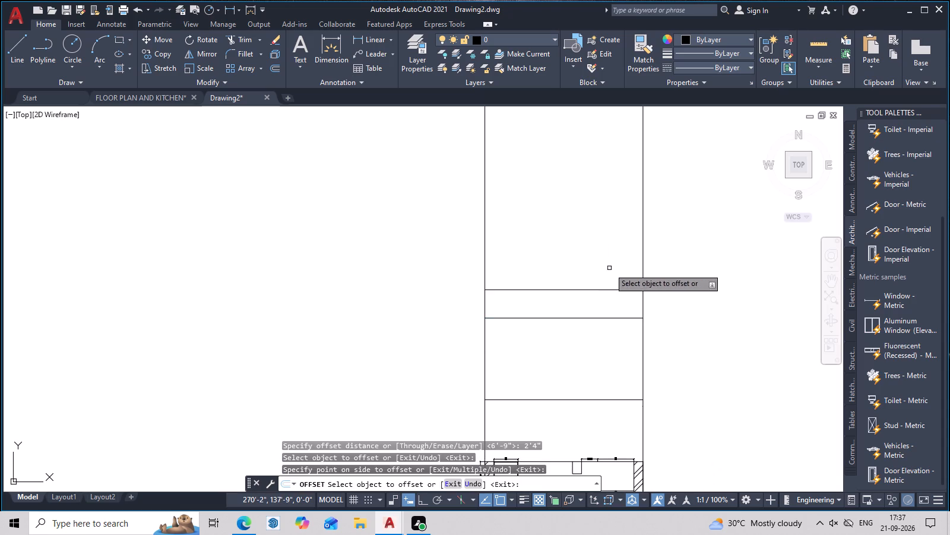
middle_drag(636, 288, 661, 295)
key(Escape)
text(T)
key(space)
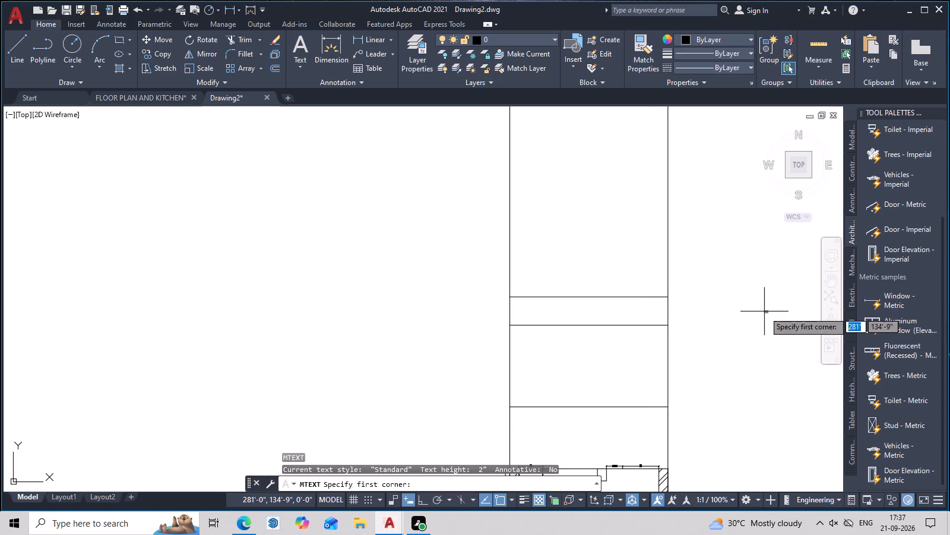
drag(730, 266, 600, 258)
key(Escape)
Trim both vertical construction lines where they extend above the topmost horizontal line.
text(TR)
key(space)
drag(698, 257, 569, 234)
drag(543, 255, 471, 260)
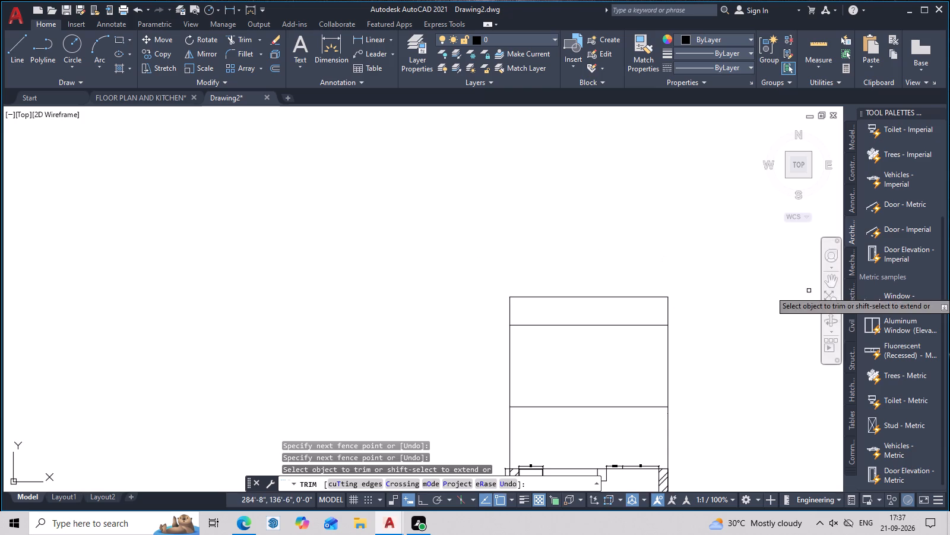
Trim both vertical construction lines in the gap between the upper outline and the kitchen elevation.
middle_drag(803, 306, 752, 138)
drag(698, 247, 528, 249)
key(Escape)
drag(509, 260, 403, 262)
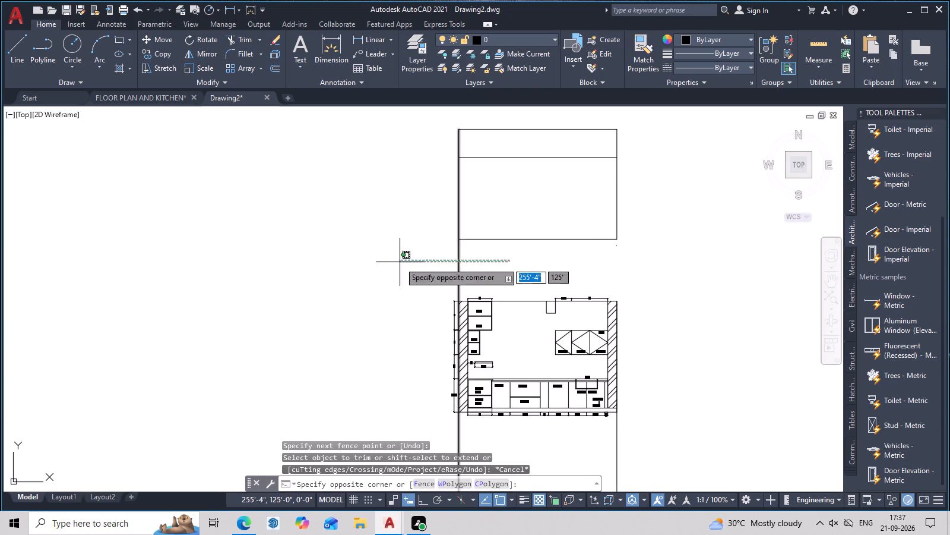
key(Escape)
text(TR)
key(space)
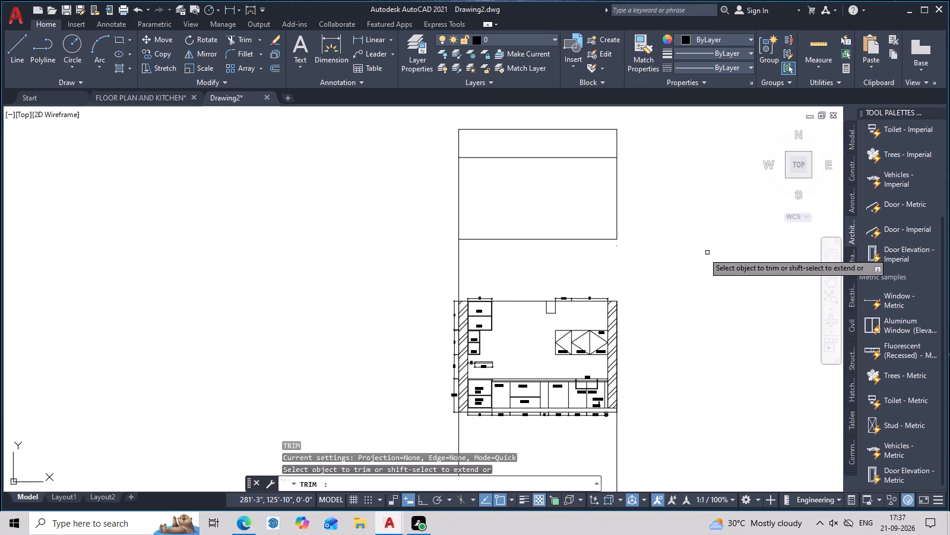
drag(536, 264, 376, 274)
key(Escape)
Delete the two leftover vertical construction lines running along and below the kitchen elevation.
middle_drag(699, 267, 716, 149)
drag(708, 353, 668, 362)
drag(639, 363, 417, 377)
drag(686, 347, 362, 411)
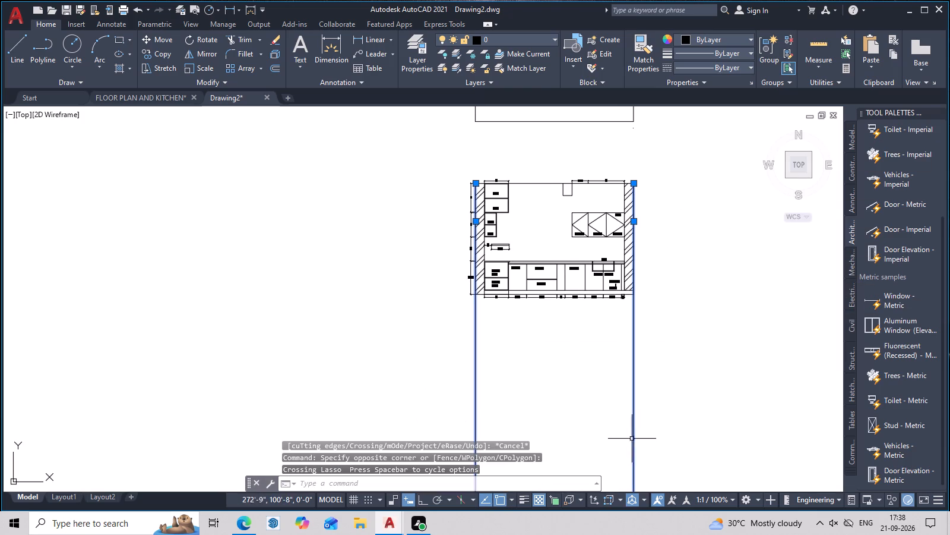
key(Delete)
Offset both outer vertical edges of the upper outline inward by 9".
scroll(624, 358, down, 1)
middle_drag(625, 352, 631, 417)
scroll(589, 247, up, 1)
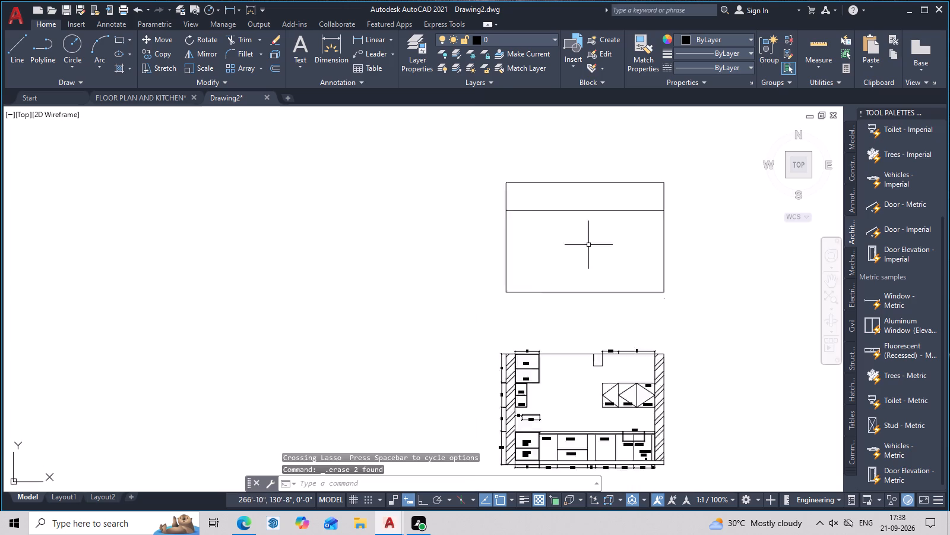
scroll(588, 243, up, 1)
middle_drag(584, 227, 549, 170)
scroll(533, 225, up, 1)
middle_drag(539, 262, 571, 413)
middle_drag(566, 374, 564, 291)
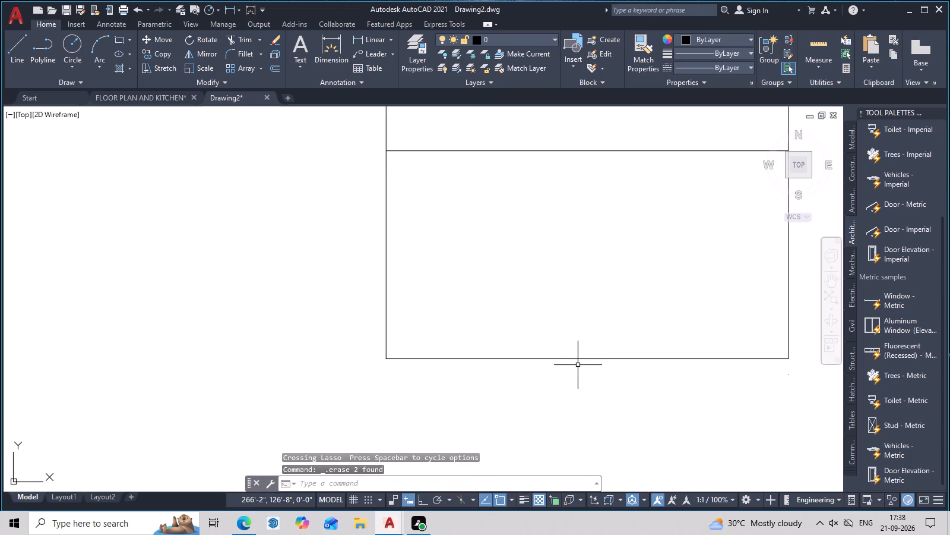
text(O)
key(space)
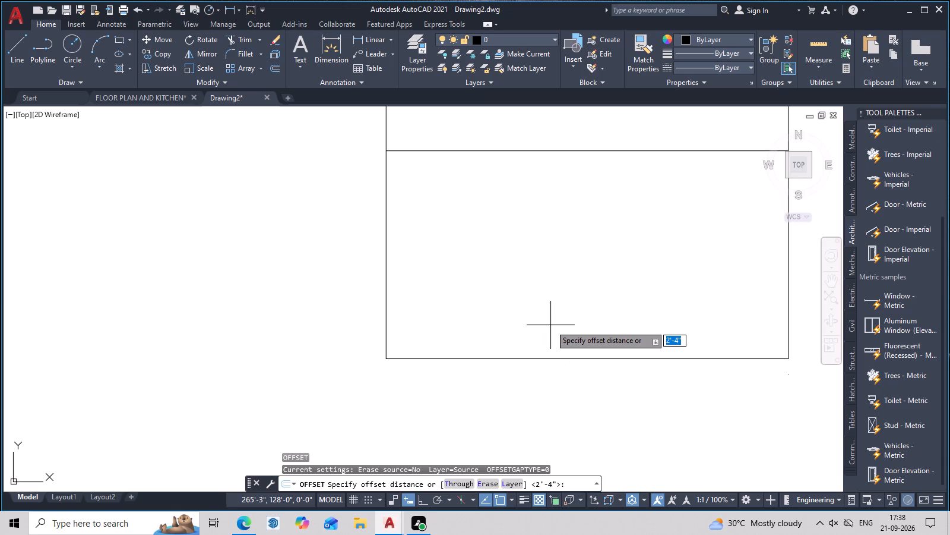
key(9)
key(space)
click(387, 319)
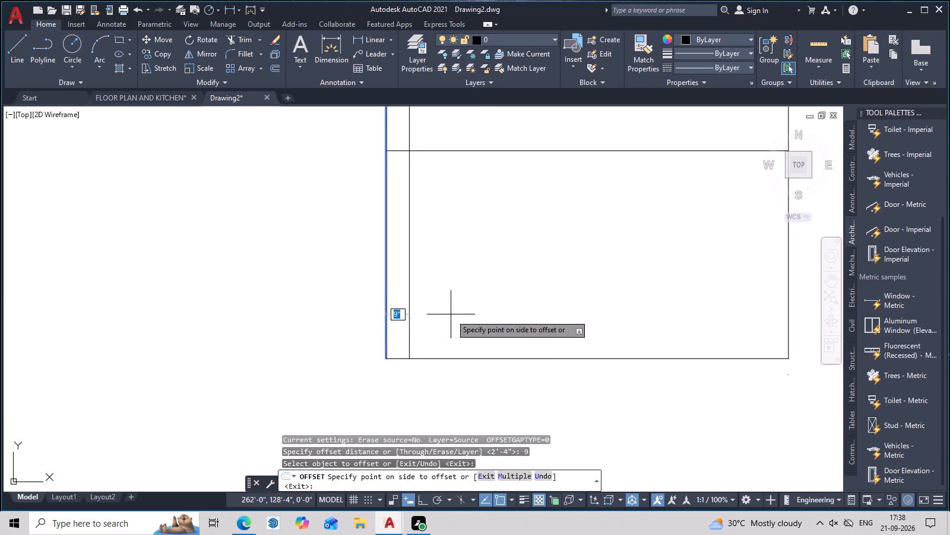
click(451, 314)
scroll(456, 314, down, 2)
middle_drag(525, 339, 503, 368)
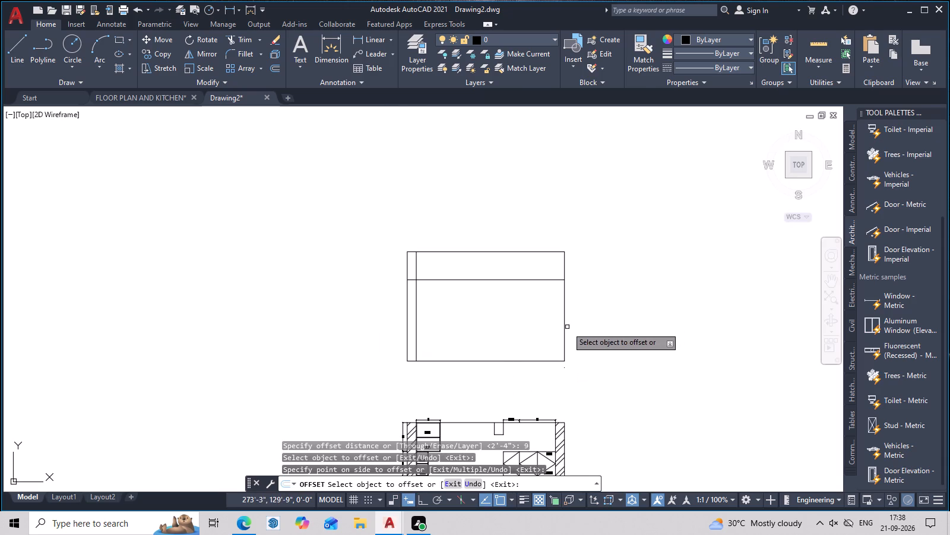
click(569, 315)
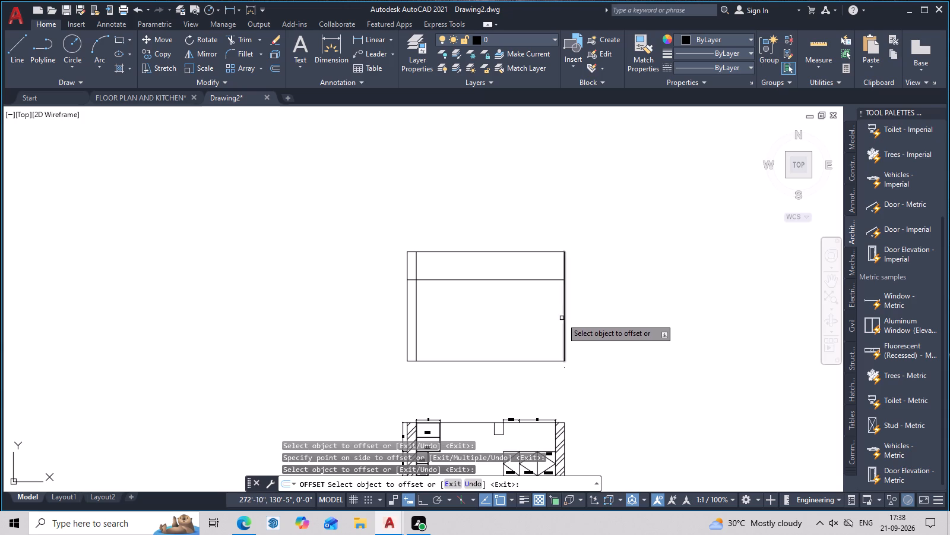
click(563, 319)
click(536, 326)
middle_drag(549, 370, 619, 418)
key(Escape)
scroll(527, 427, up, 1)
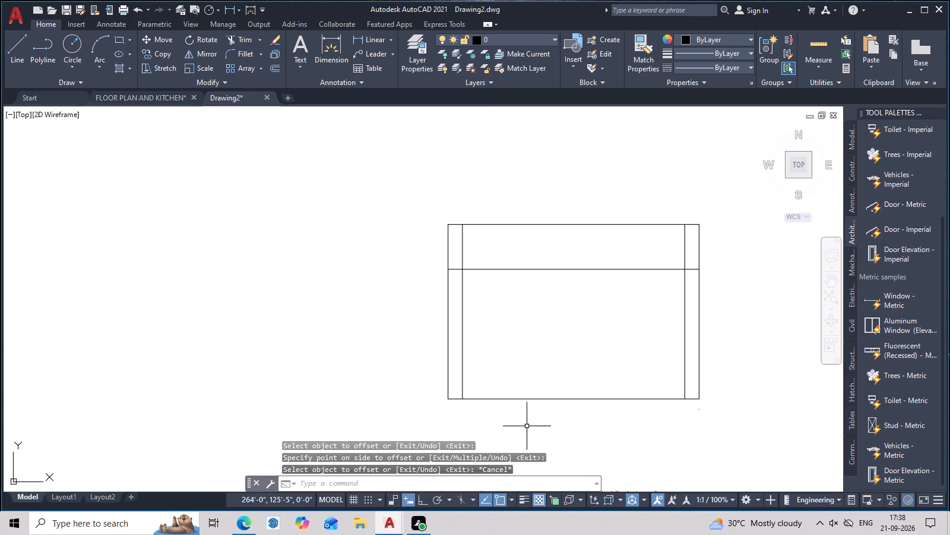
scroll(524, 400, up, 1)
middle_drag(524, 396, 527, 339)
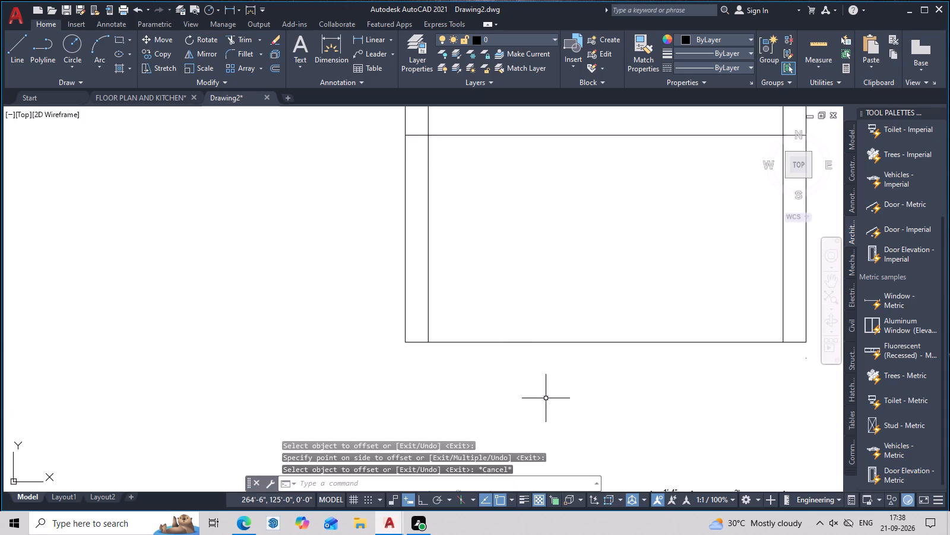
key(Escape)
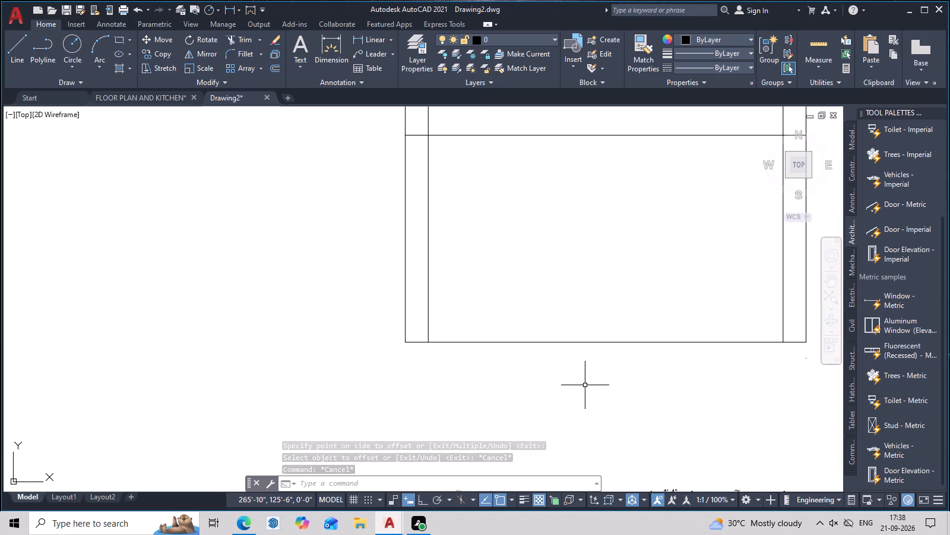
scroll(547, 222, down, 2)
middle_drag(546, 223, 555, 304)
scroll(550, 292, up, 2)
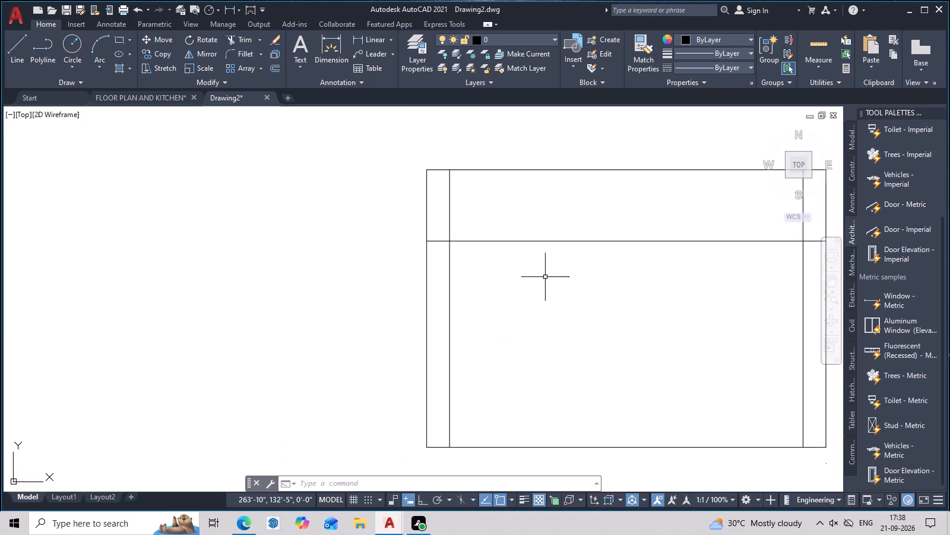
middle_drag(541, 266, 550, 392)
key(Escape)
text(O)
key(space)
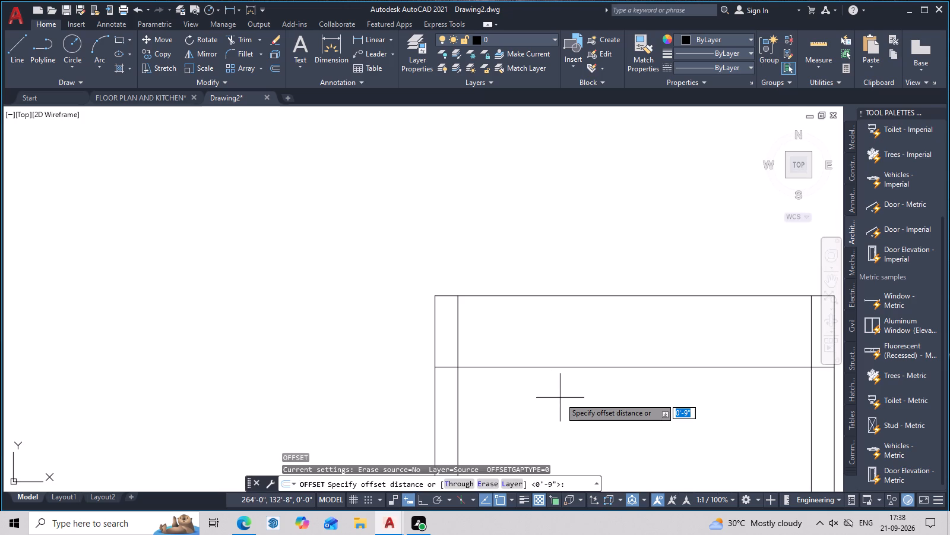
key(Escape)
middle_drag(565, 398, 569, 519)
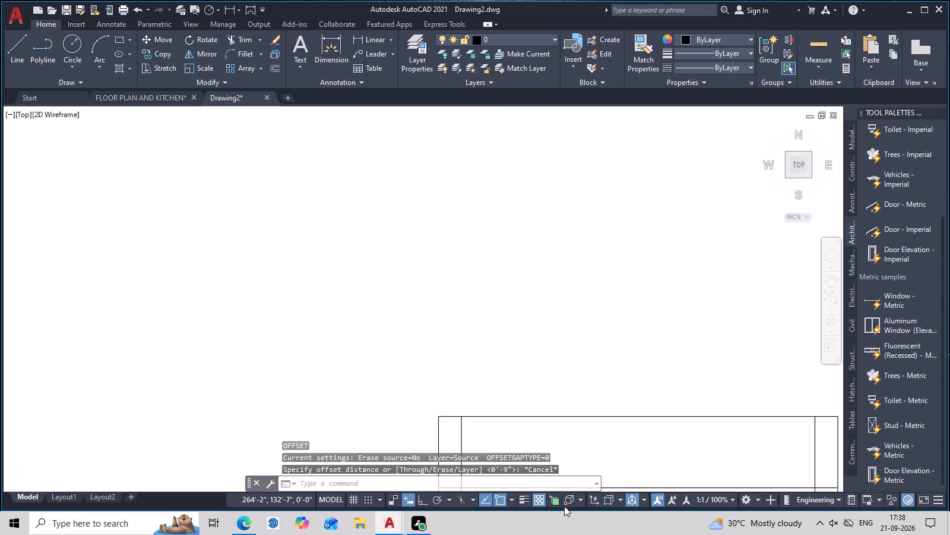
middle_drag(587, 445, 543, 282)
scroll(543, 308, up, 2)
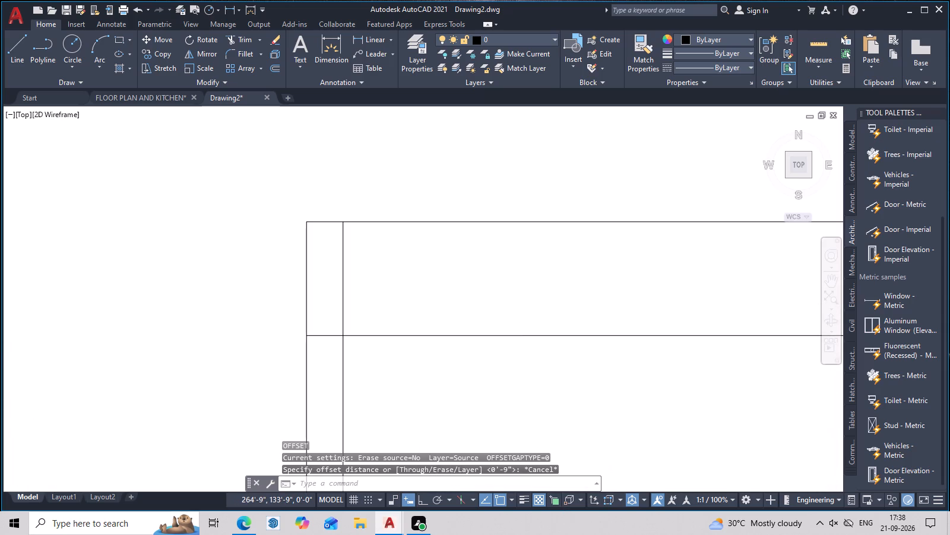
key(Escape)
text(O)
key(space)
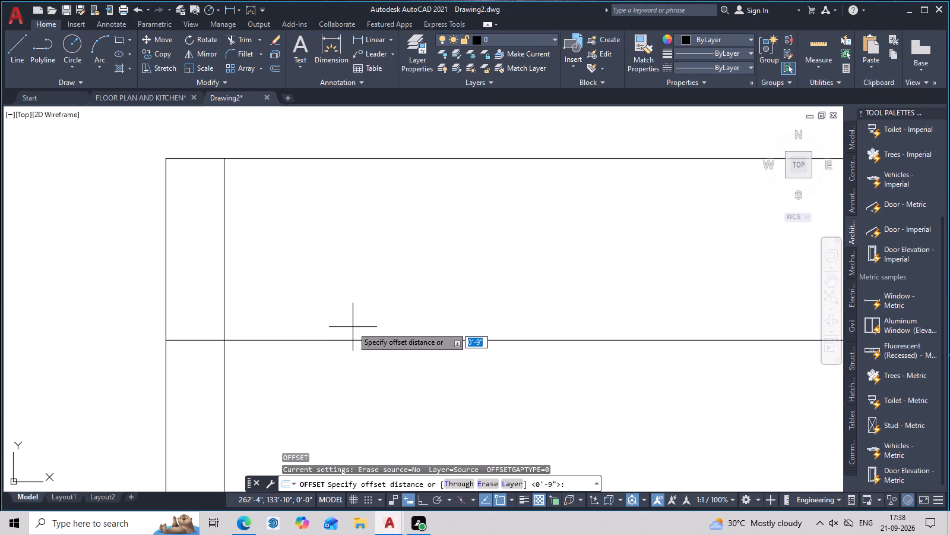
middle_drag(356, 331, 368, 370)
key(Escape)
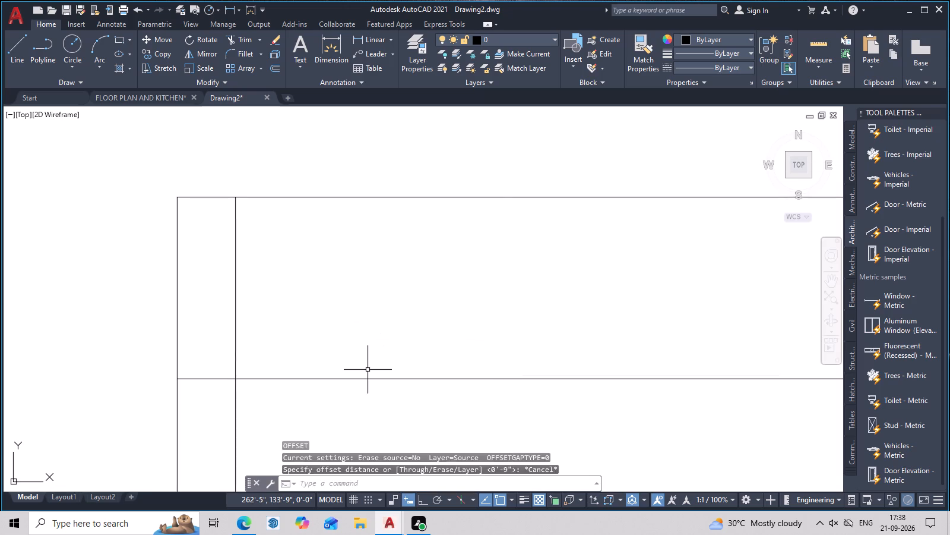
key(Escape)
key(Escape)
Offset the left inner wall line of the upper outline by 2'11" toward the interior.
text(O)
key(space)
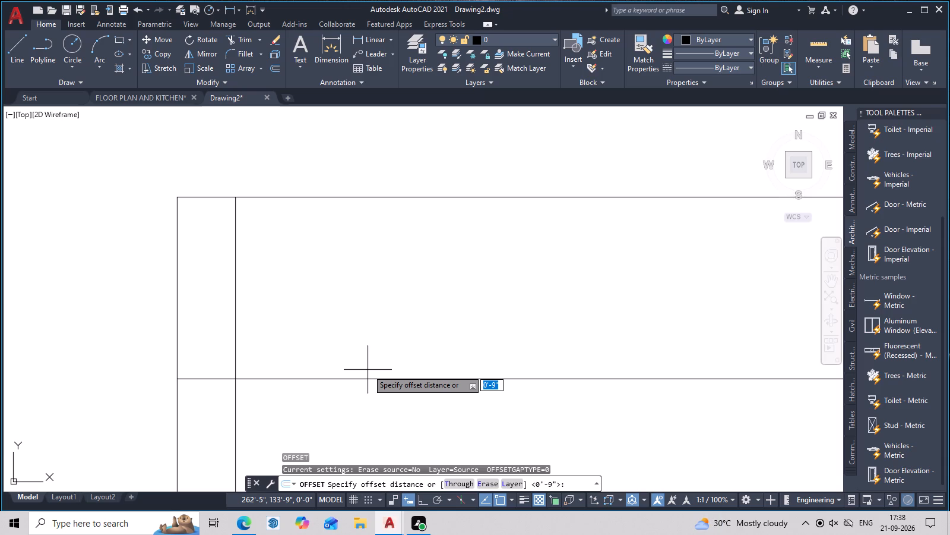
text(2'11")
key(space)
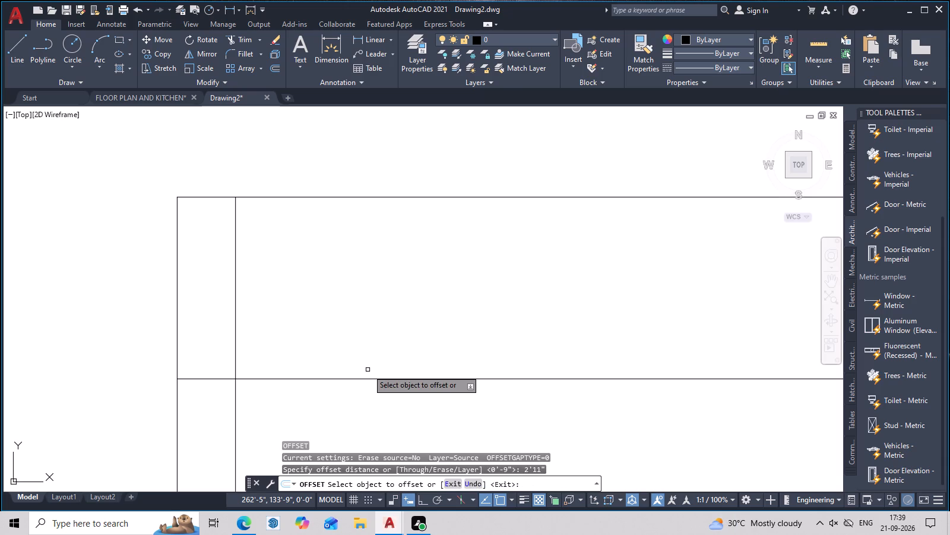
click(235, 281)
click(549, 311)
scroll(582, 310, down, 2)
middle_drag(600, 319, 471, 322)
middle_drag(489, 323, 463, 323)
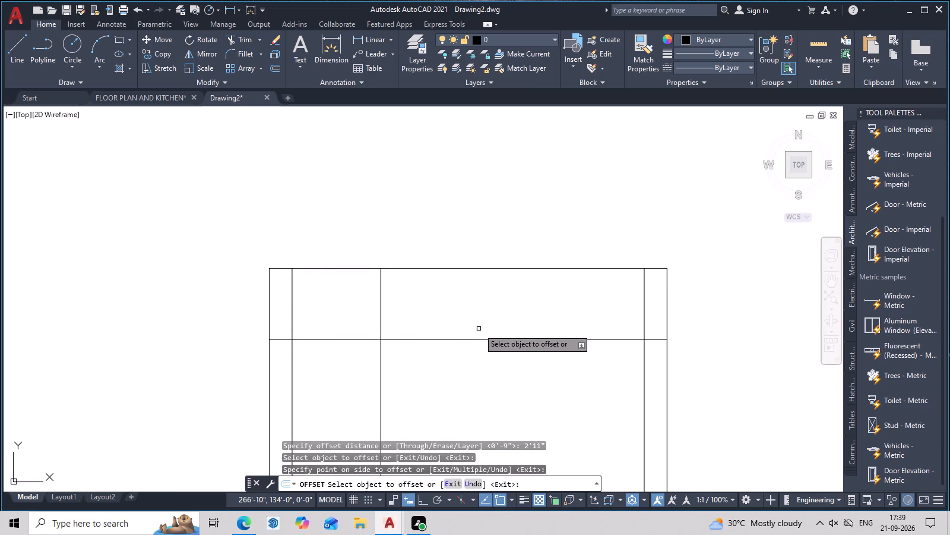
key(Escape)
key(Escape)
Trim the new vertical line below the outline's upper band, keeping only its part inside the band.
text(TR)
key(space)
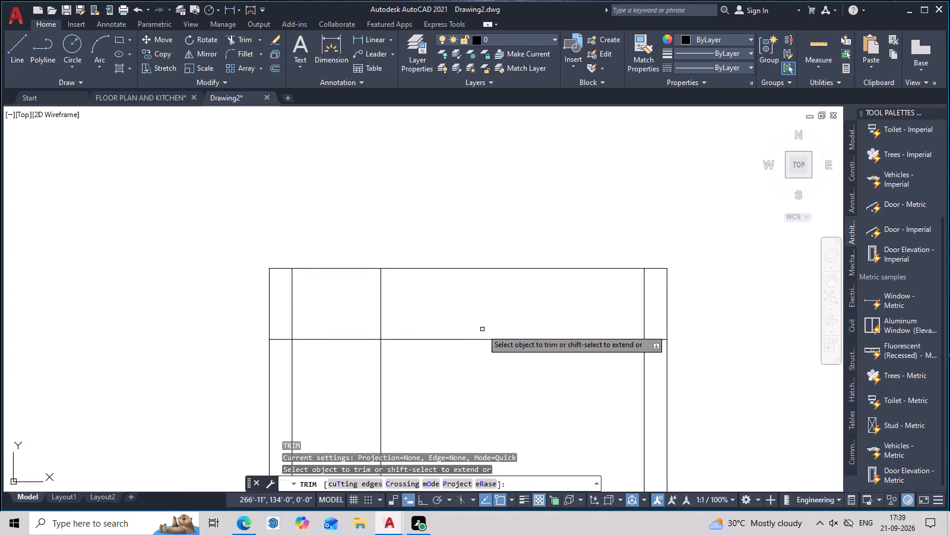
click(381, 397)
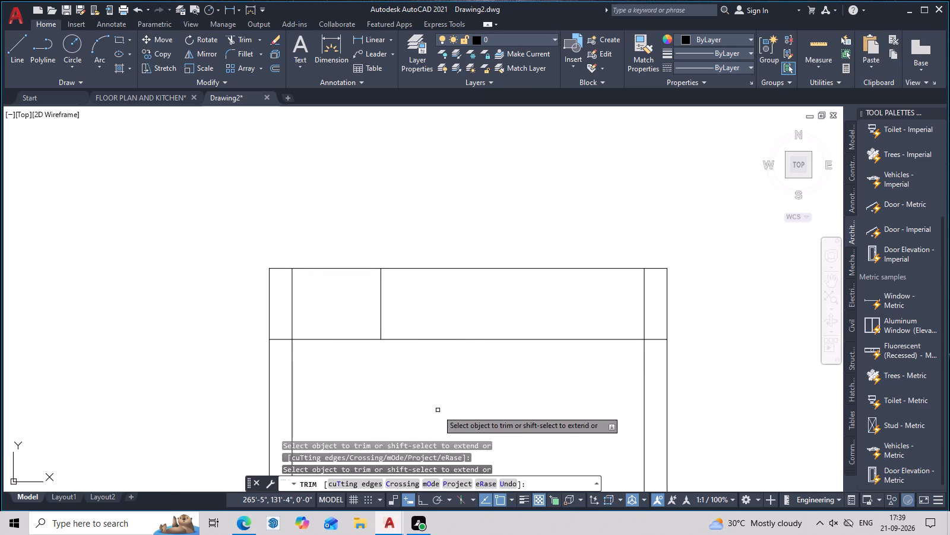
scroll(438, 410, down, 3)
middle_drag(451, 413, 508, 404)
key(Escape)
scroll(513, 401, up, 1)
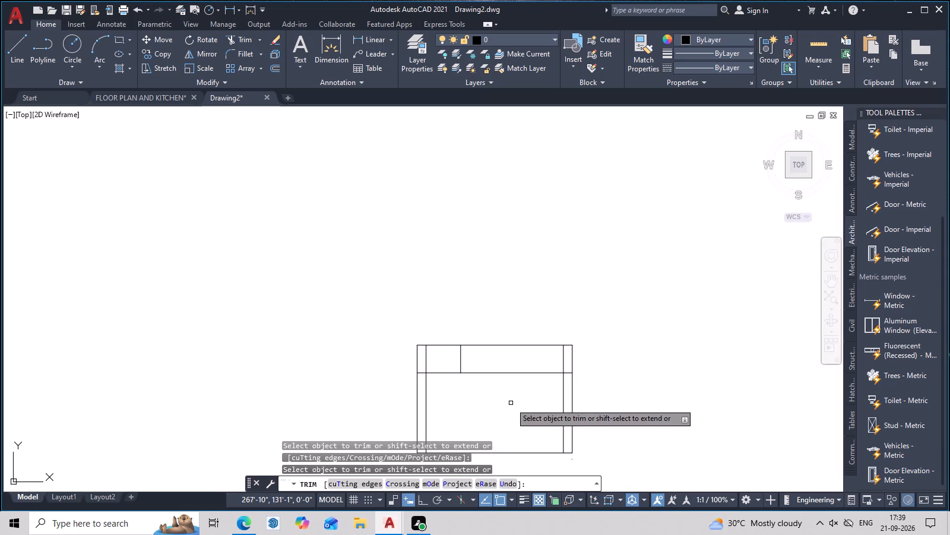
key(Escape)
key(Escape)
Offset the short divider in the outline's upper band to its right by 2'.
key(o)
key(space)
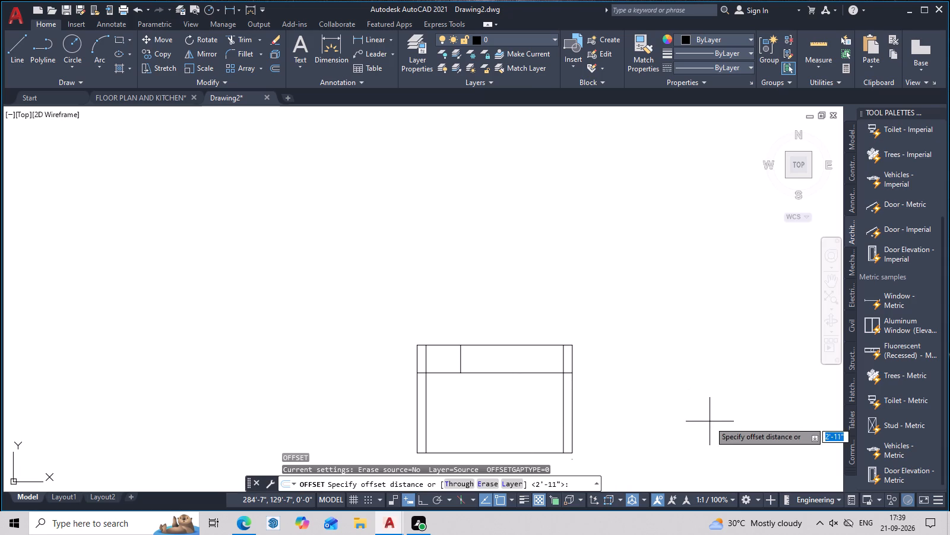
text(2')
key(space)
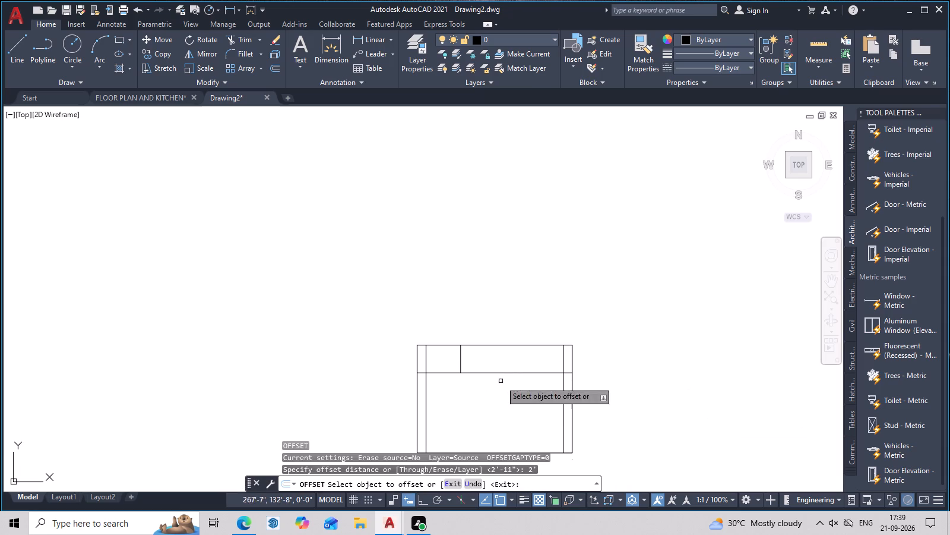
scroll(464, 358, up, 3)
click(451, 350)
scroll(607, 372, down, 1)
middle_drag(607, 372, 569, 373)
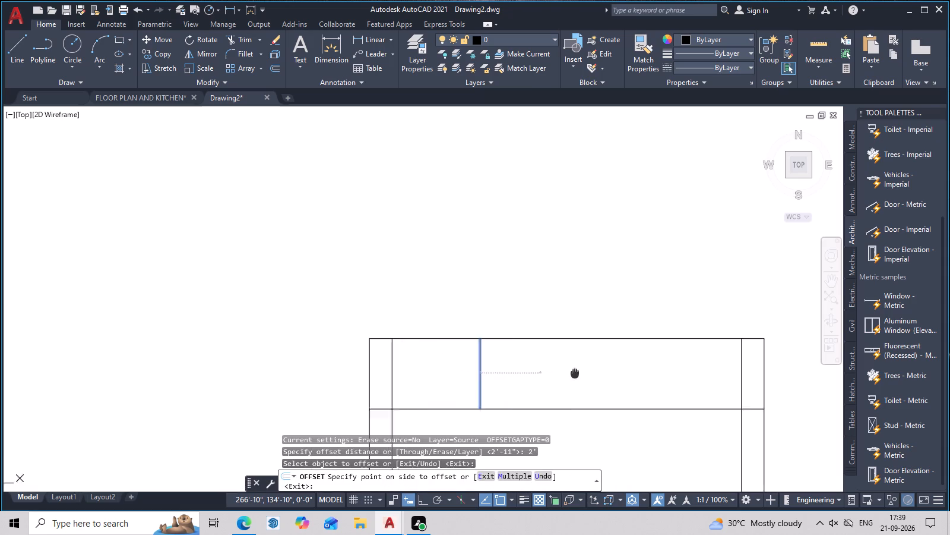
middle_drag(569, 373, 560, 373)
click(555, 374)
middle_drag(585, 391, 476, 399)
key(space)
Offset the second divider in the upper band to its right by 2'11".
key(space)
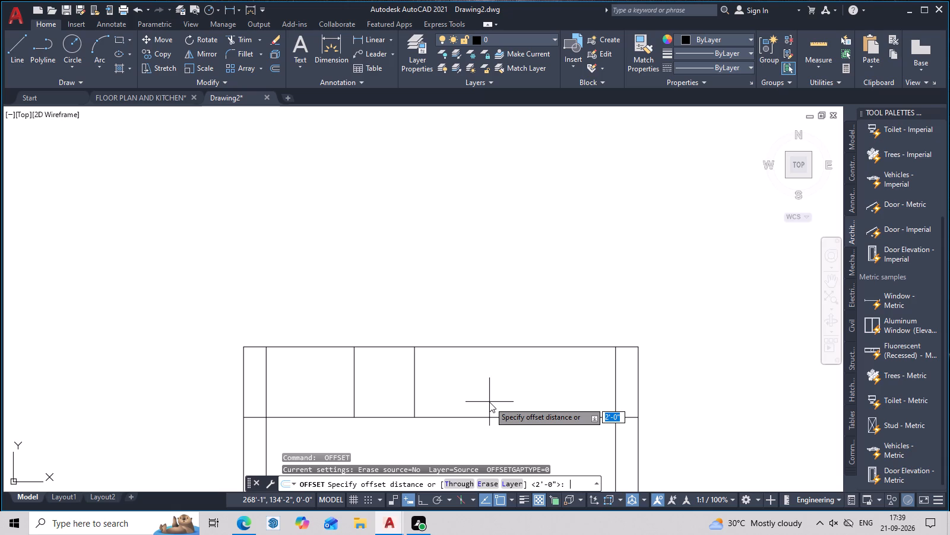
text(2'11)
text(")
key(space)
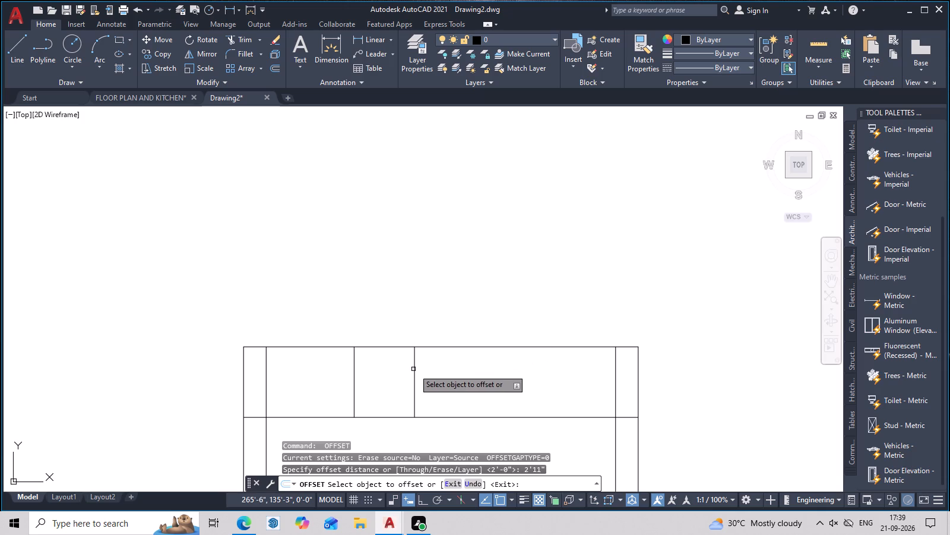
click(533, 374)
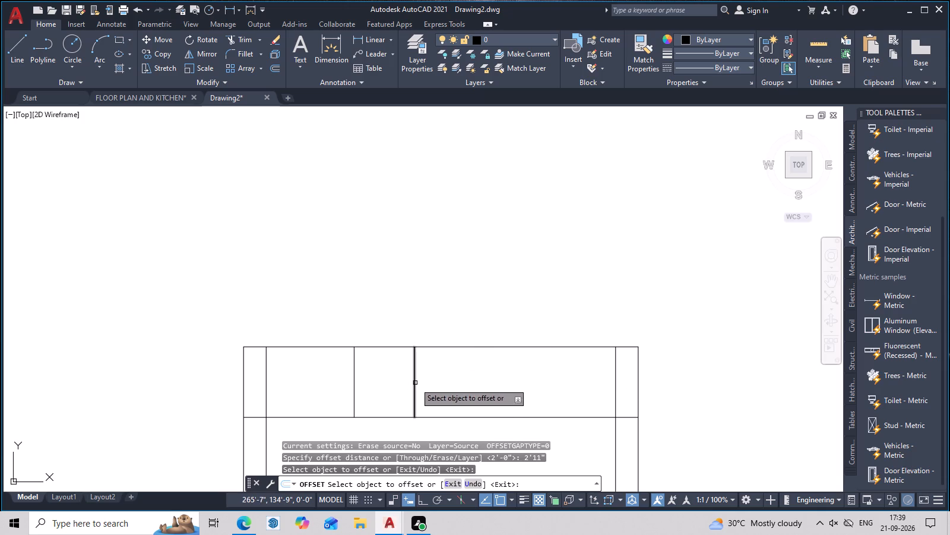
click(415, 383)
click(518, 386)
scroll(638, 390, down, 3)
middle_drag(653, 399, 655, 306)
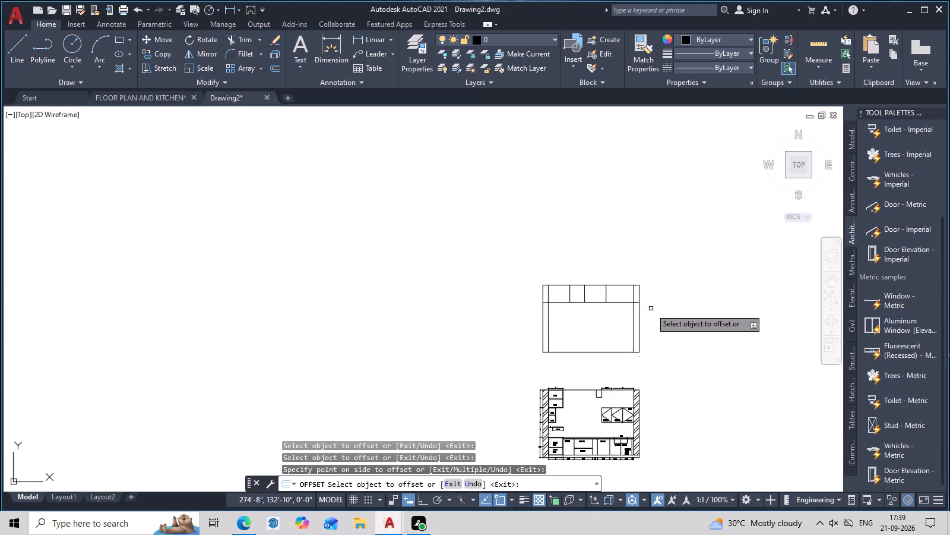
scroll(648, 297, up, 2)
middle_drag(649, 297, 642, 366)
key(Escape)
Erase the rightmost of the three short dividers in the upper band of the upper outline.
scroll(635, 250, up, 1)
middle_drag(546, 357, 584, 197)
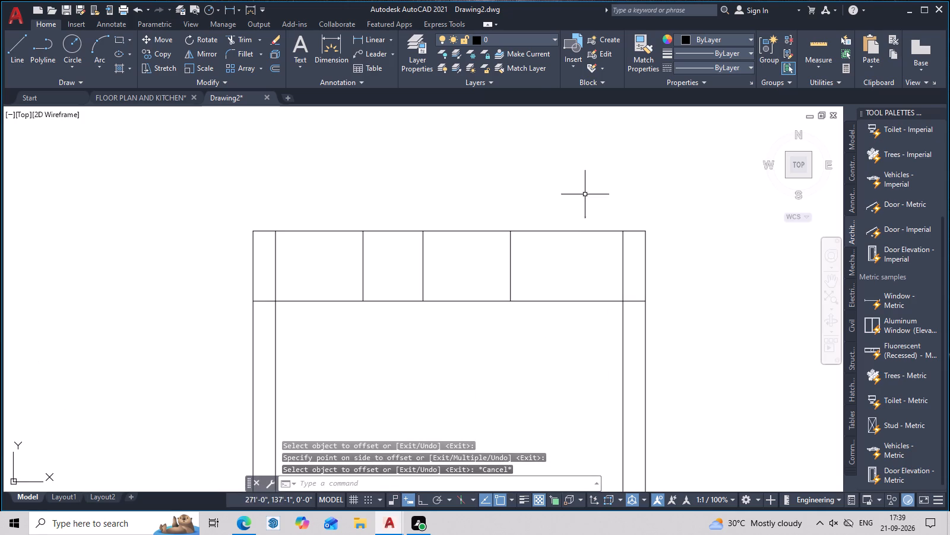
click(511, 279)
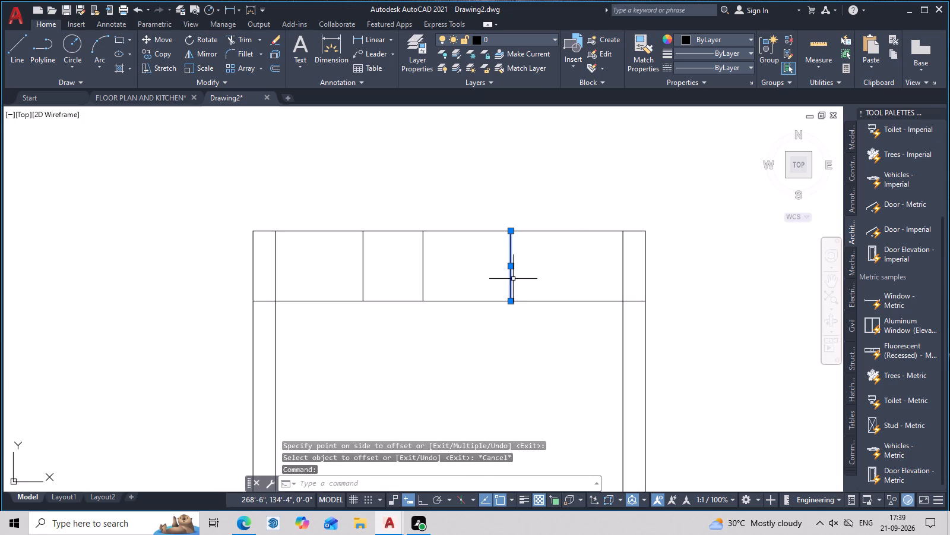
key(Delete)
Draw a vertical divider across the upper band, midway between the second divider and the right inner wall line.
middle_drag(753, 352, 838, 348)
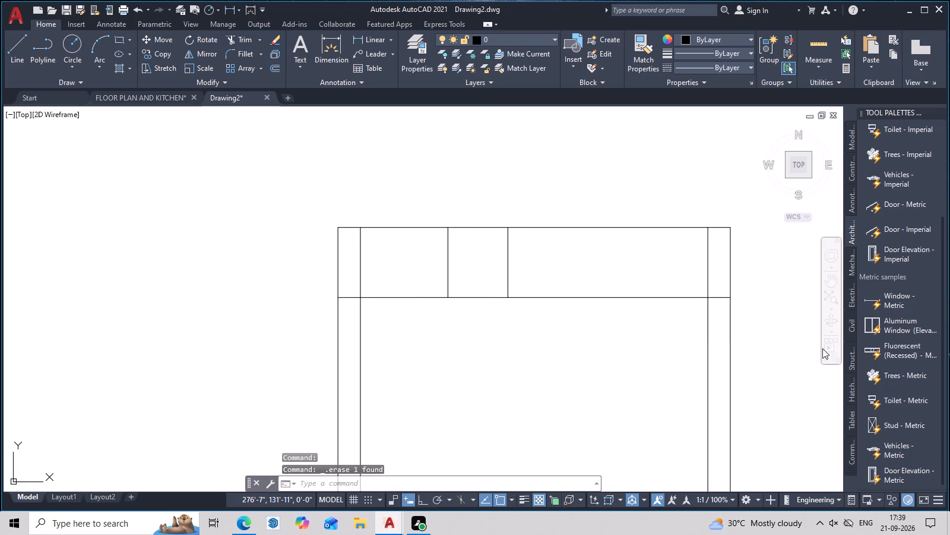
key(Escape)
text(L M2)
text(P)
key(space)
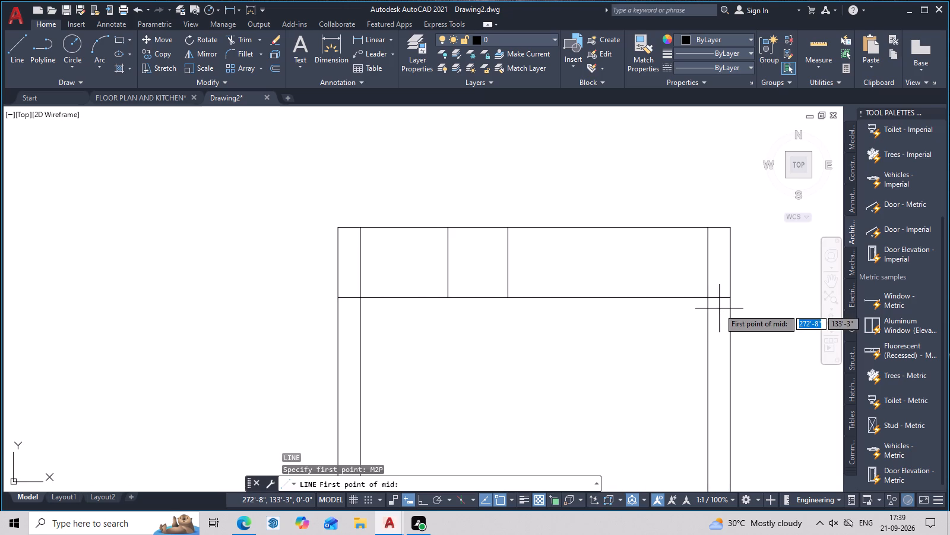
scroll(725, 300, up, 2)
click(682, 297)
middle_drag(273, 289, 452, 333)
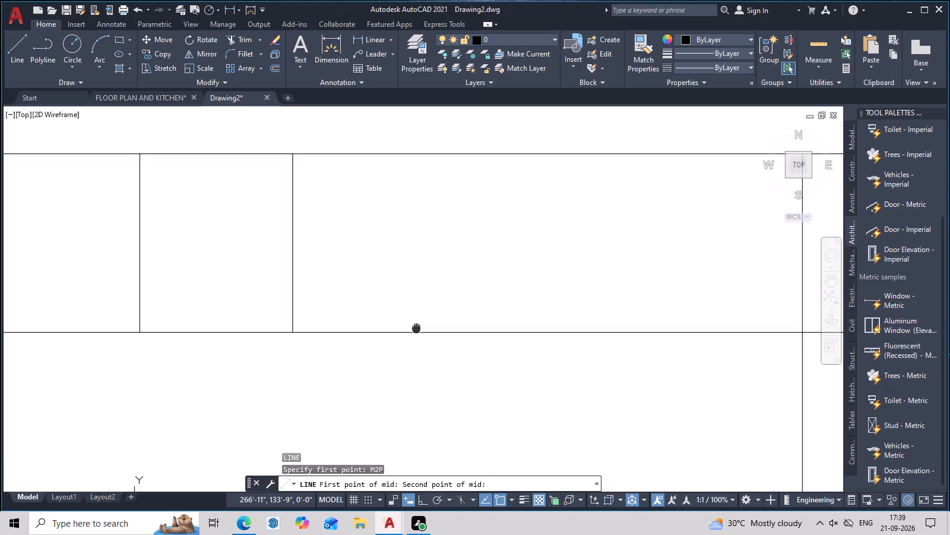
middle_drag(452, 333, 497, 338)
click(394, 345)
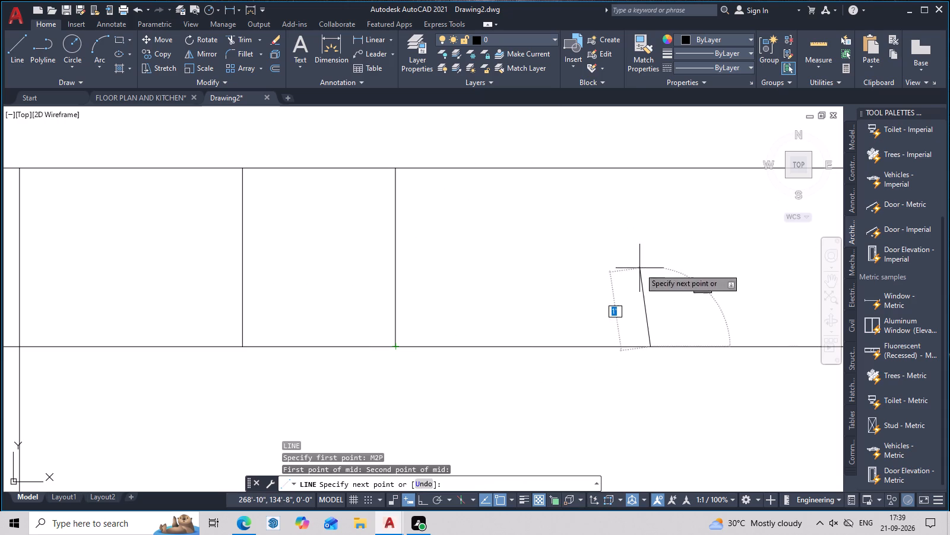
middle_drag(640, 268, 556, 273)
key(F8)
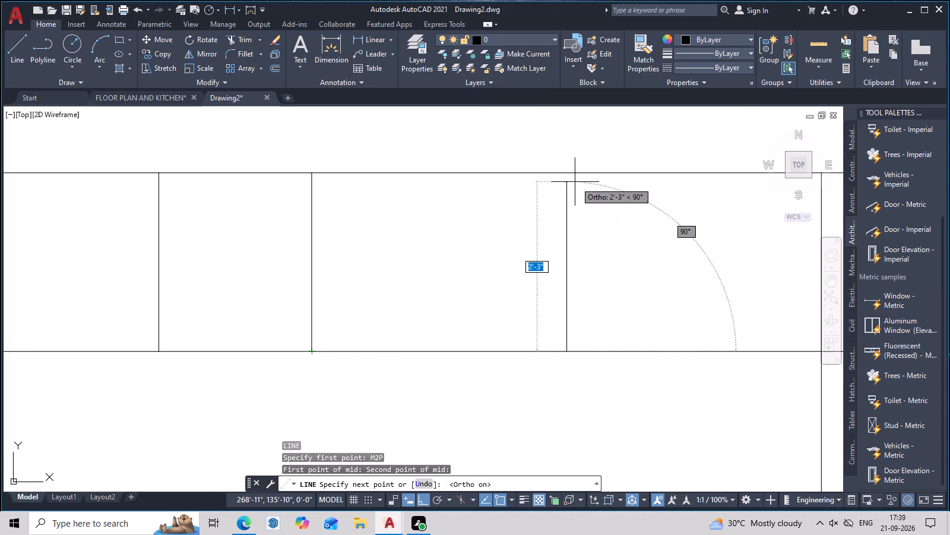
click(565, 172)
key(Escape)
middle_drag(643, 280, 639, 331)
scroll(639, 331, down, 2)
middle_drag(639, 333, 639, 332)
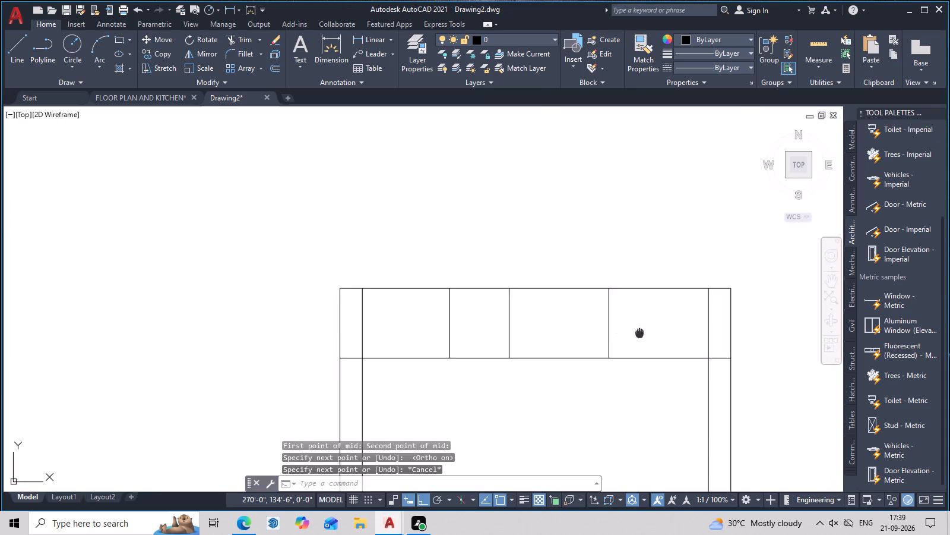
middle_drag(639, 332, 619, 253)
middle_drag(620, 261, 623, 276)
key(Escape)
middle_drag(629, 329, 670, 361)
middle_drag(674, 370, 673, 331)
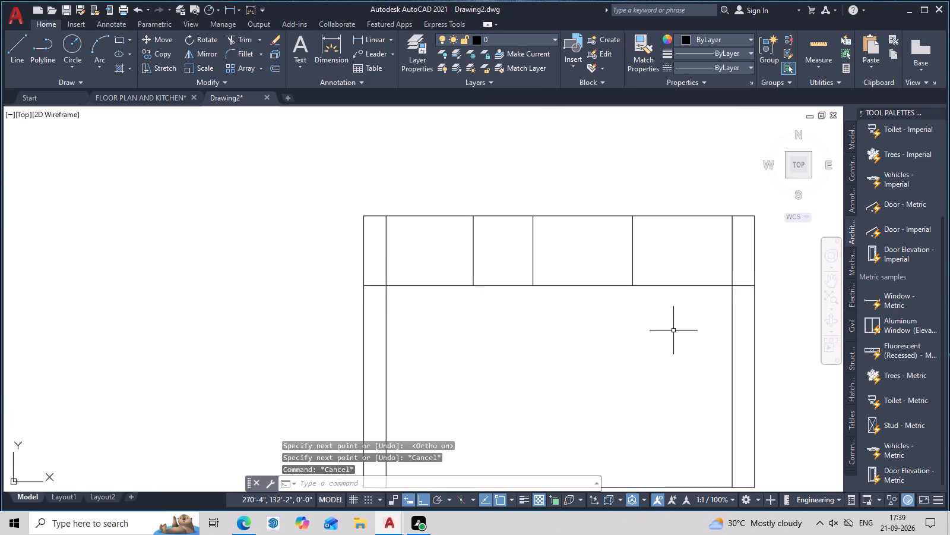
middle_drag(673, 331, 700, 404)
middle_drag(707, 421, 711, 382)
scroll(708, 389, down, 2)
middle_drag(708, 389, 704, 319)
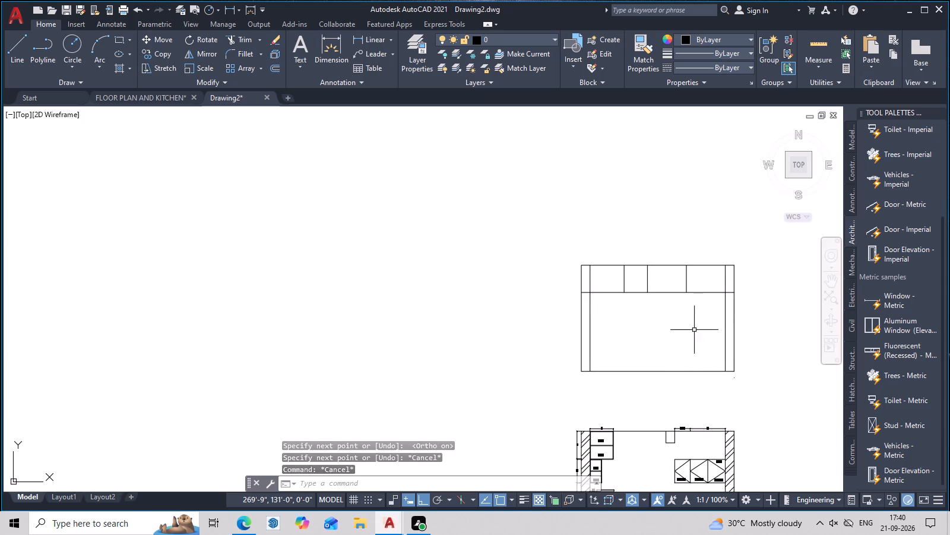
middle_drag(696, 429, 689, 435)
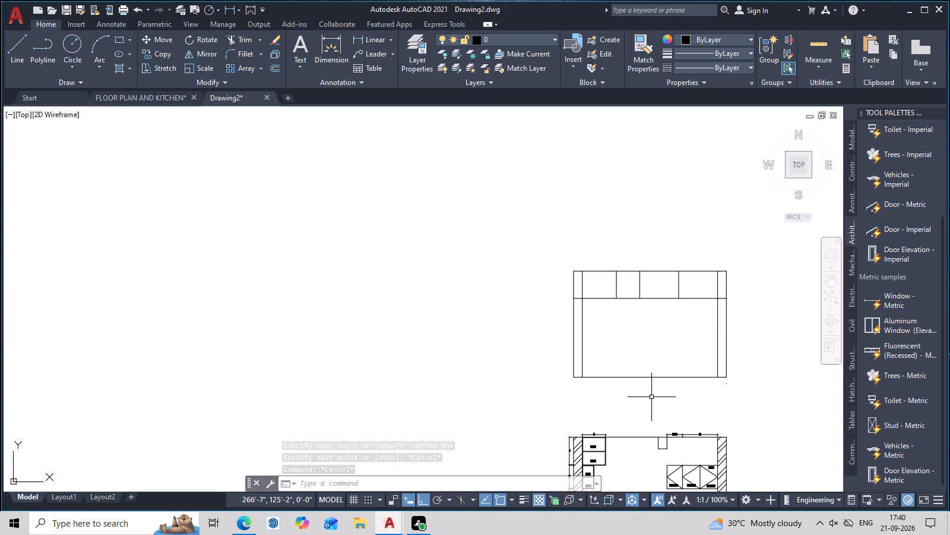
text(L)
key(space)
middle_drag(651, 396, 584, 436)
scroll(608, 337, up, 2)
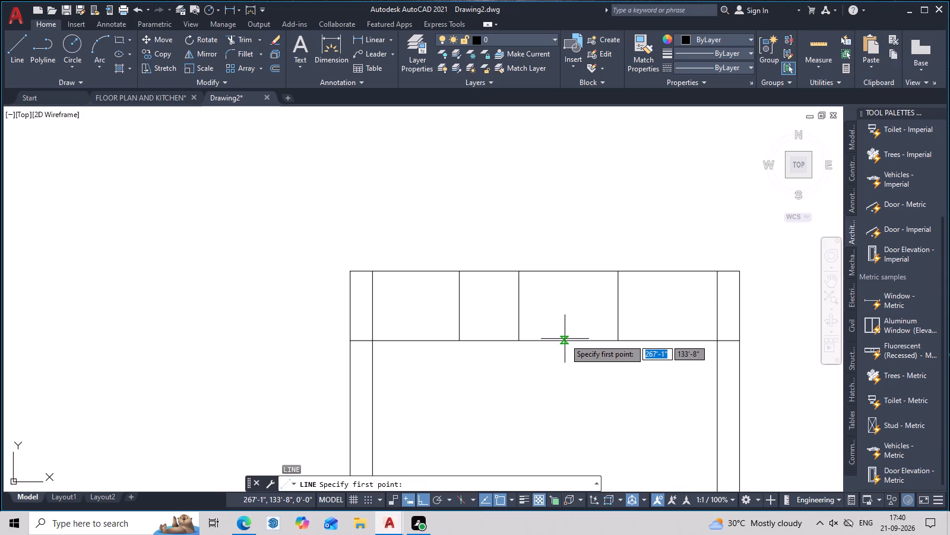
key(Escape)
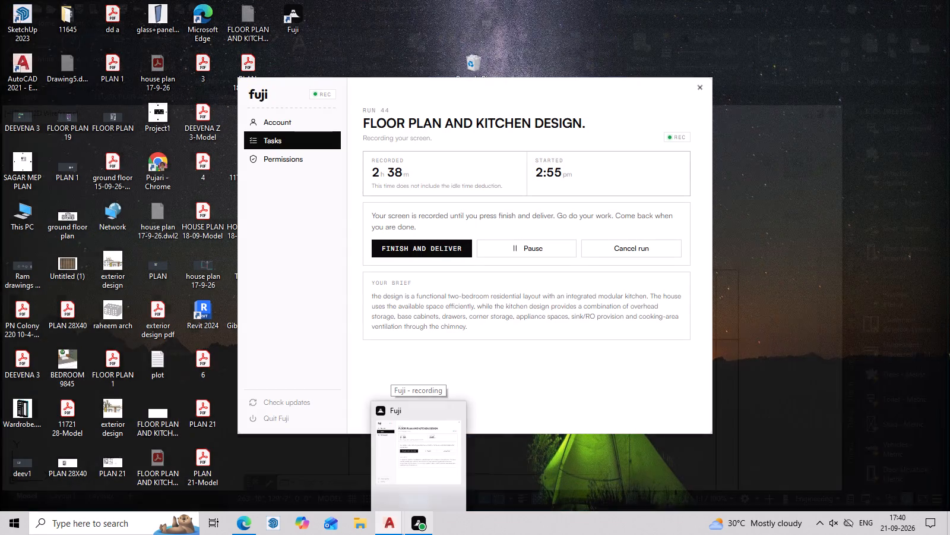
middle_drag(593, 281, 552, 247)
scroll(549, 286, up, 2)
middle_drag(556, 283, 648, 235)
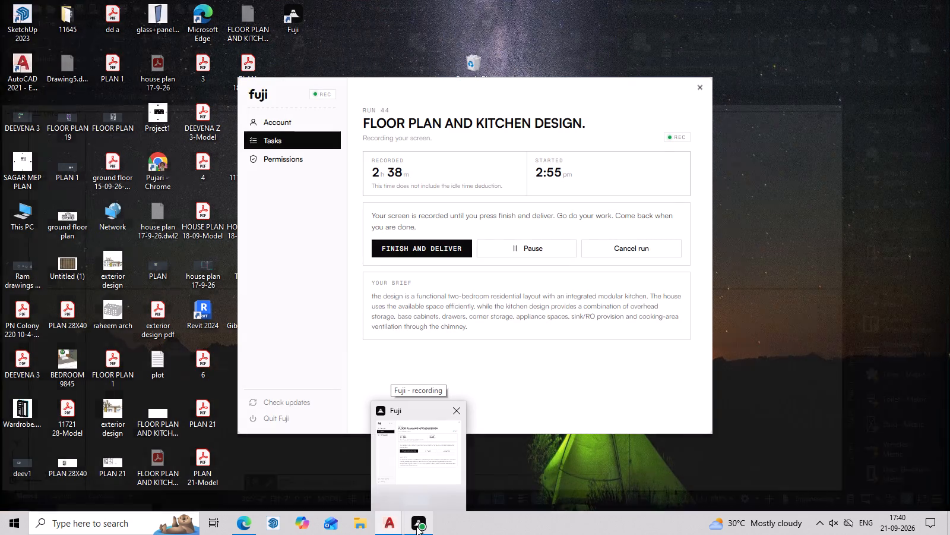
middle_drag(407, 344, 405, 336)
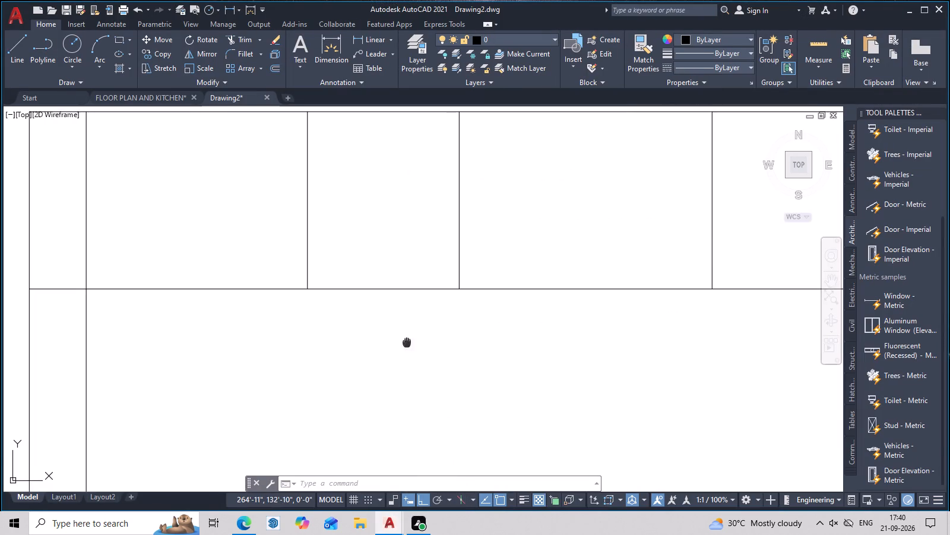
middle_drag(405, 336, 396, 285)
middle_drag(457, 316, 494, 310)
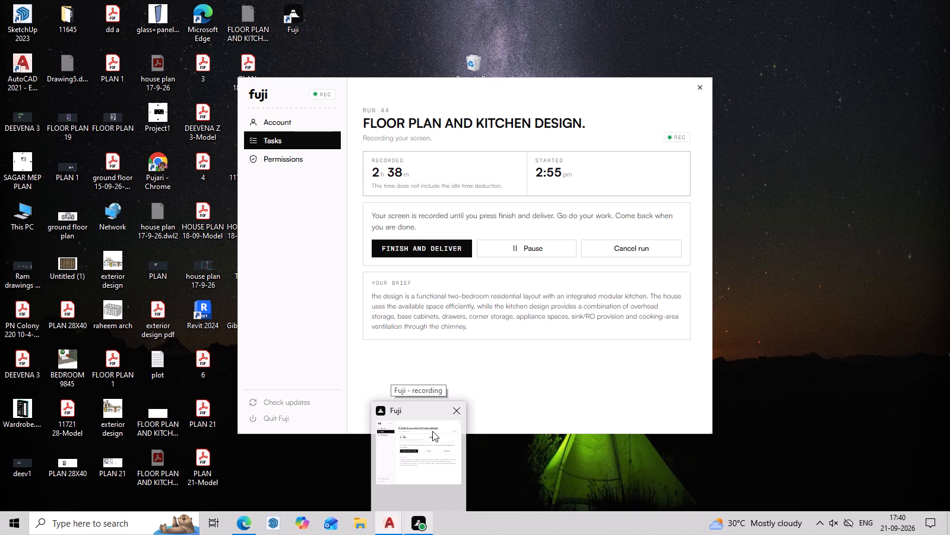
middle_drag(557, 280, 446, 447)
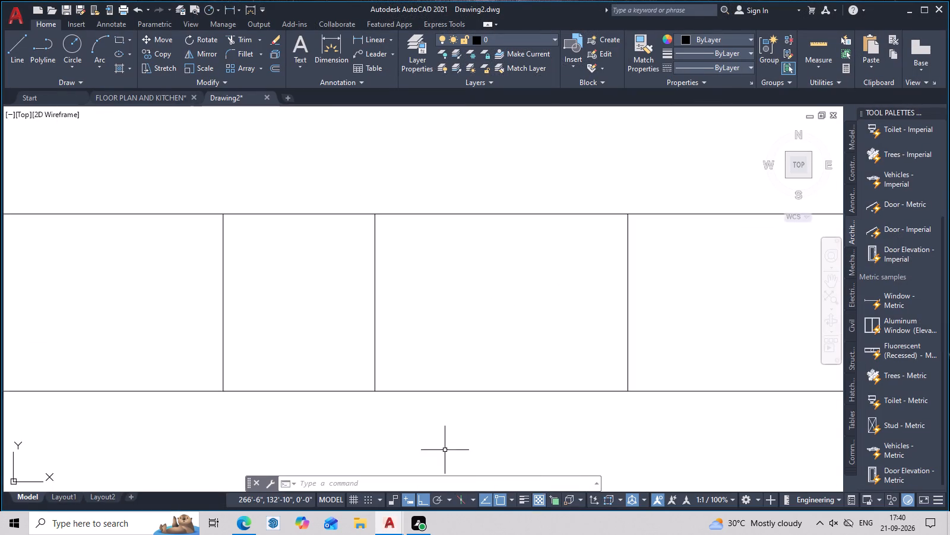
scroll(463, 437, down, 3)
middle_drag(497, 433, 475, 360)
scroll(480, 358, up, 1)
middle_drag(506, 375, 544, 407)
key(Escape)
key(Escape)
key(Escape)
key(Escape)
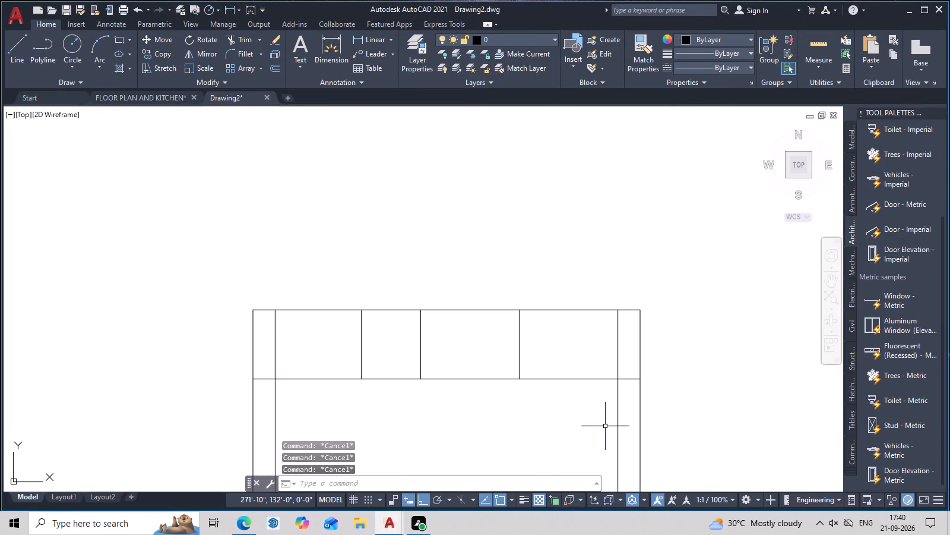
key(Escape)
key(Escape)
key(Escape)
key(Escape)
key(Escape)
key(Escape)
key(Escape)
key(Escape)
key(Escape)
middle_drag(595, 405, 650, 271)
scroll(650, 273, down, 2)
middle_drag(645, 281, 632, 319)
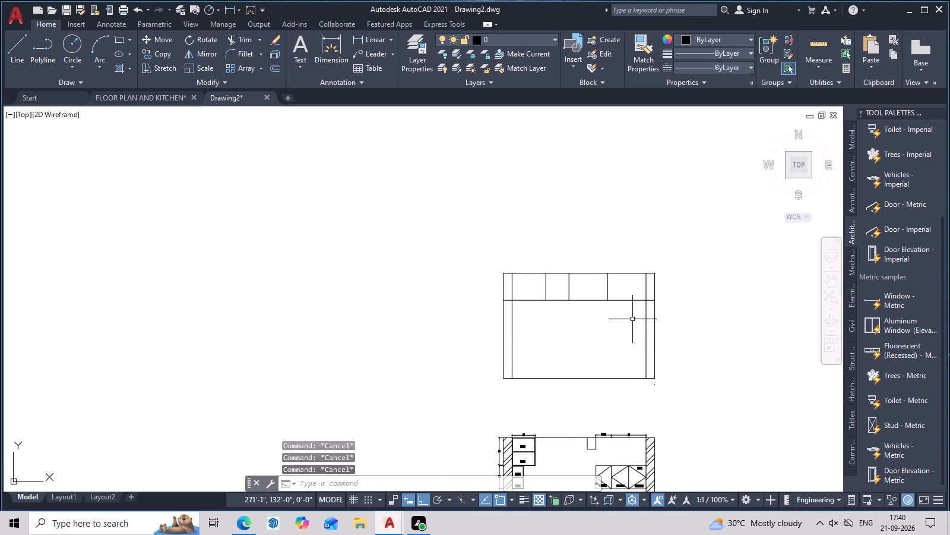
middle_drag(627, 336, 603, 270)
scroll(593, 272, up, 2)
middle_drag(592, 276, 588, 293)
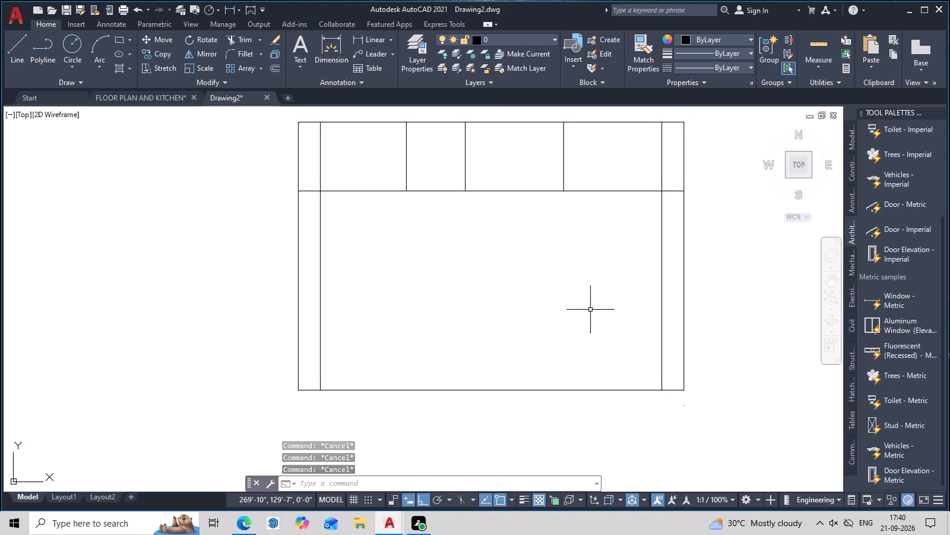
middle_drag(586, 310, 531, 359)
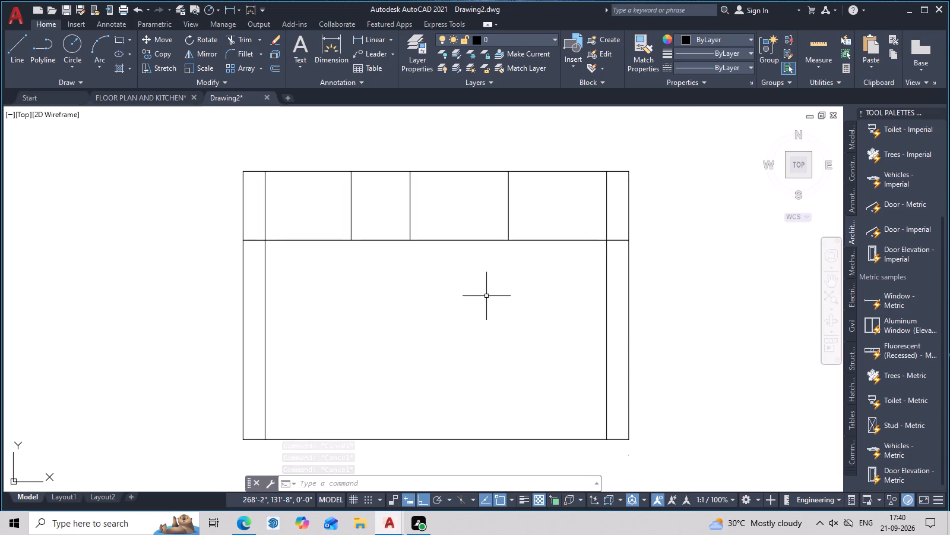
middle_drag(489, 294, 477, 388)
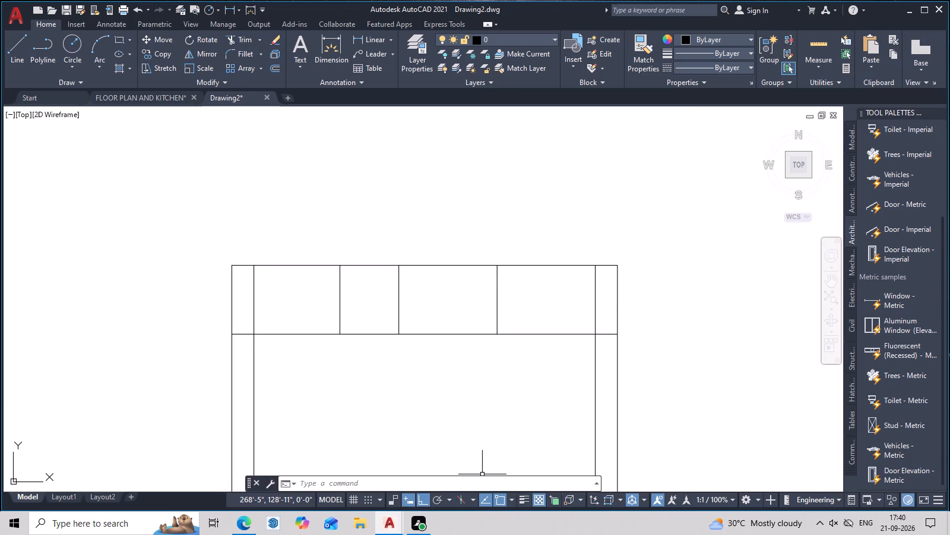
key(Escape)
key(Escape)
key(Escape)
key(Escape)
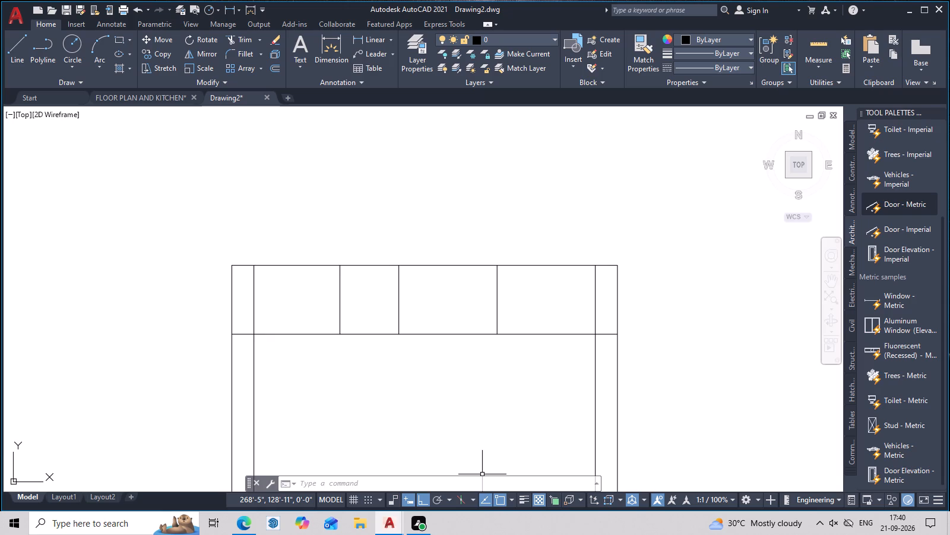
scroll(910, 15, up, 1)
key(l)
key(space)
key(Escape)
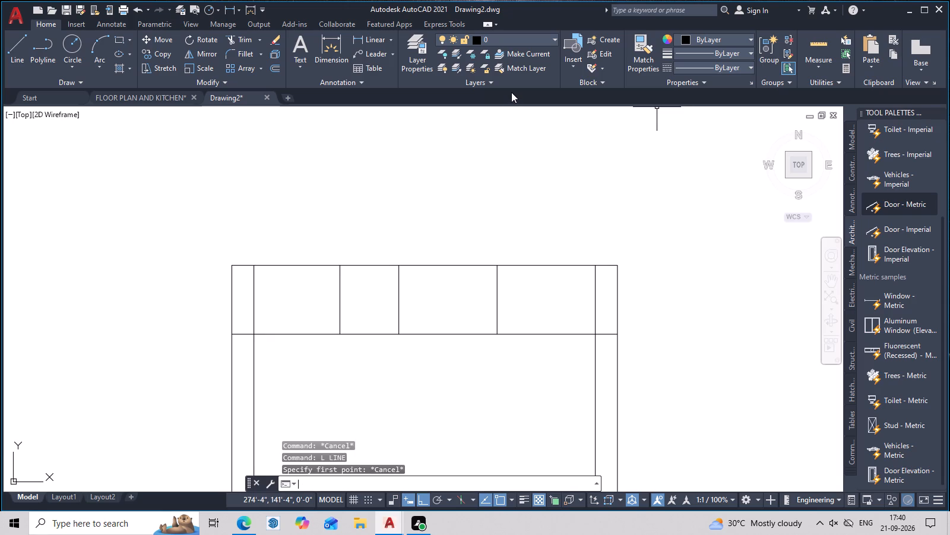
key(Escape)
Draw a vertical divider across the upper band, midway between the second and third dividers.
key(l)
key(space)
middle_drag(670, 27, 680, 0)
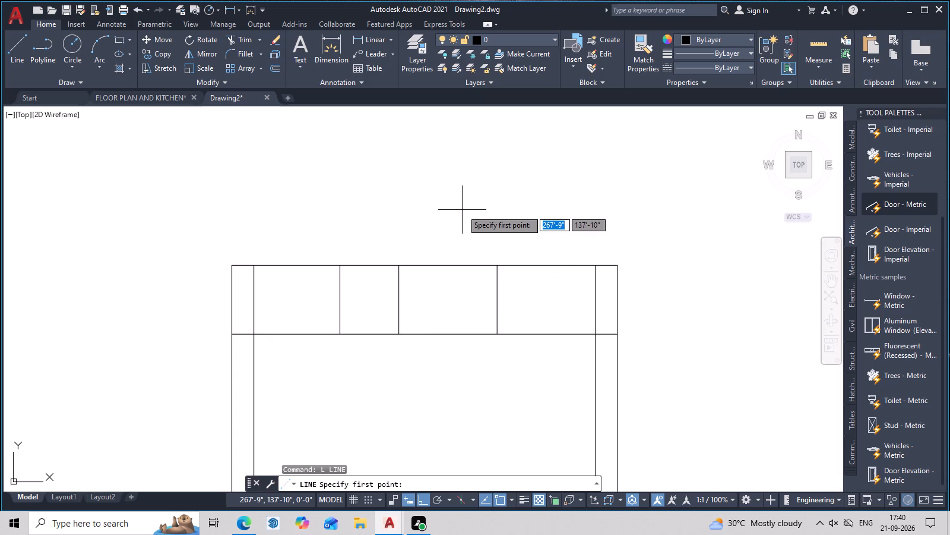
key(m)
key(2)
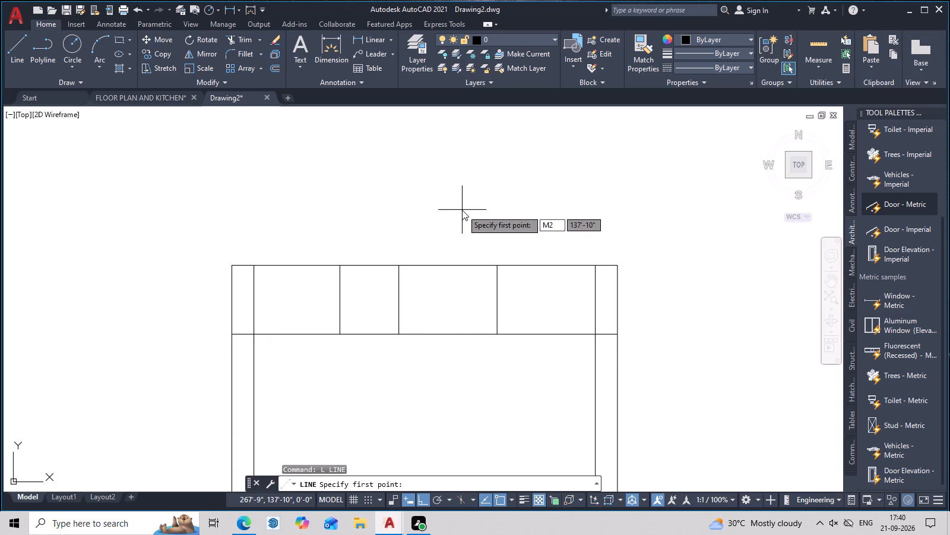
text(P)
key(space)
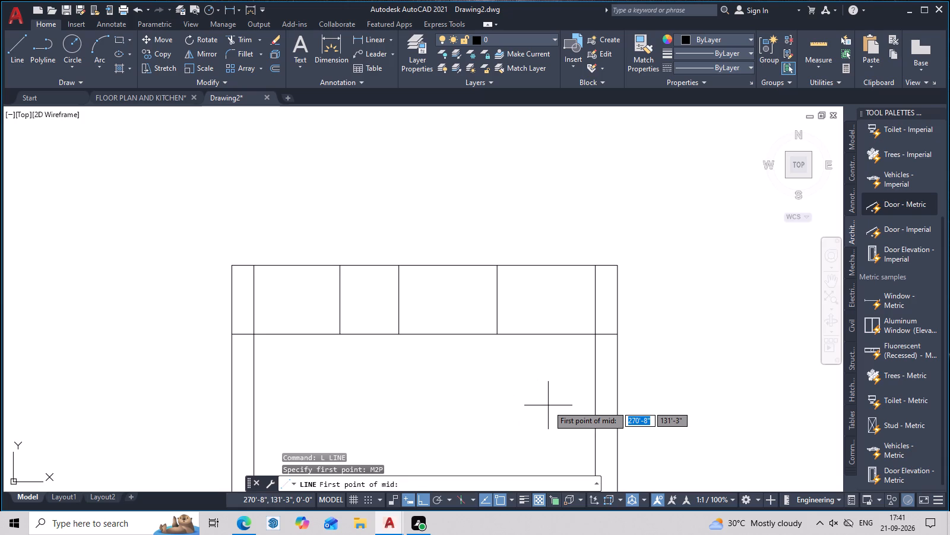
click(499, 333)
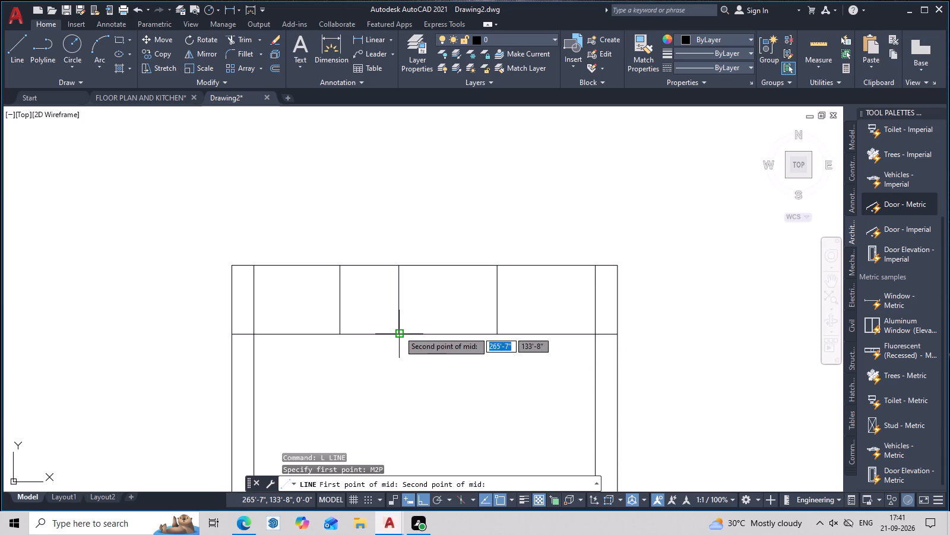
click(399, 331)
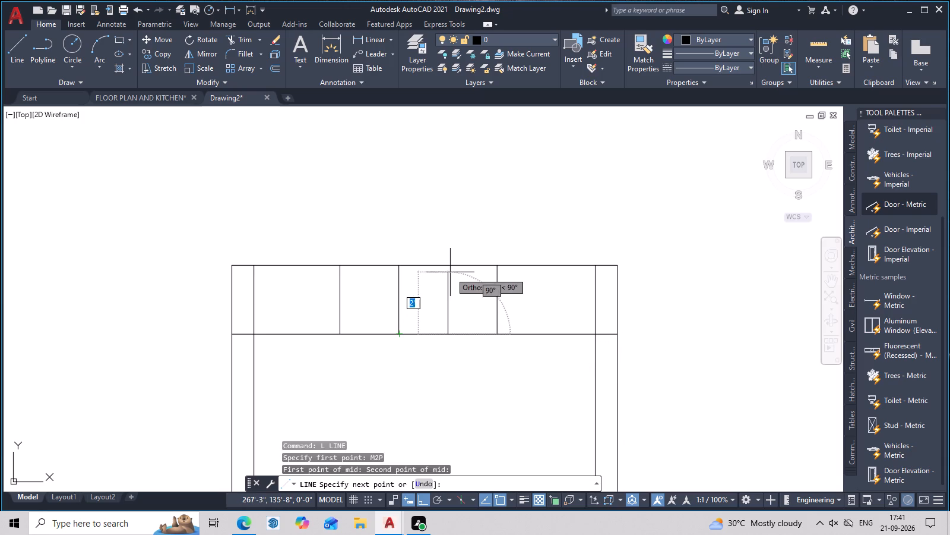
click(447, 262)
key(Escape)
Draw a vertical divider across the upper band, midway between the rightmost divider and the right inner wall line.
middle_drag(588, 310, 460, 290)
key(space)
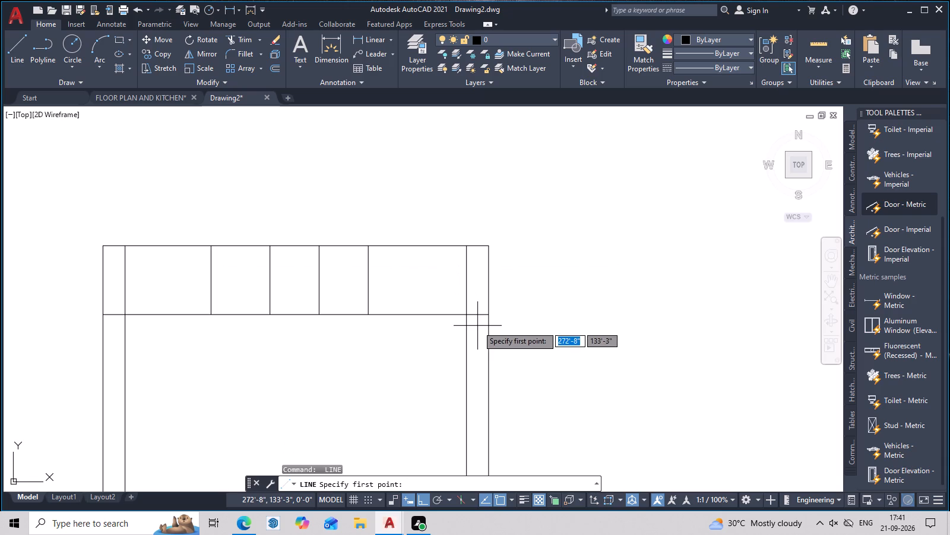
text(M2P)
key(space)
click(470, 317)
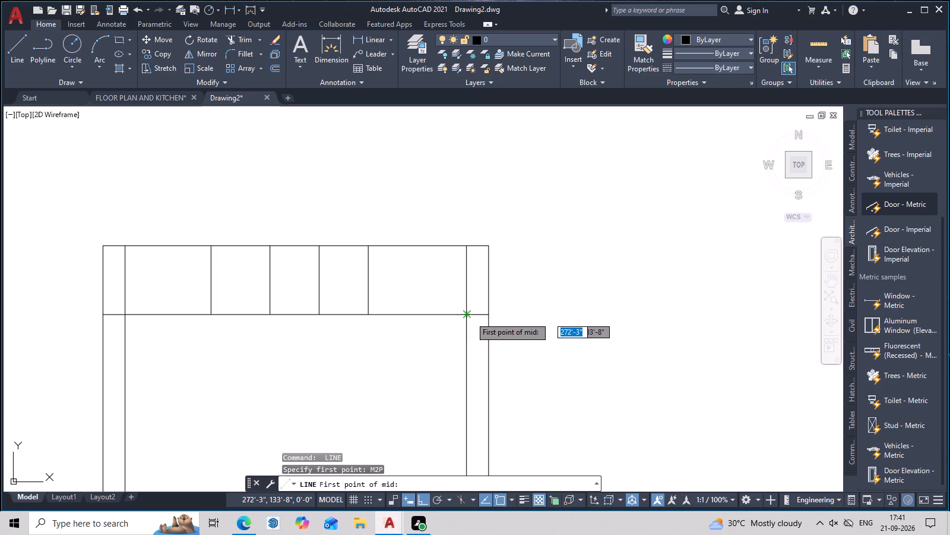
click(369, 313)
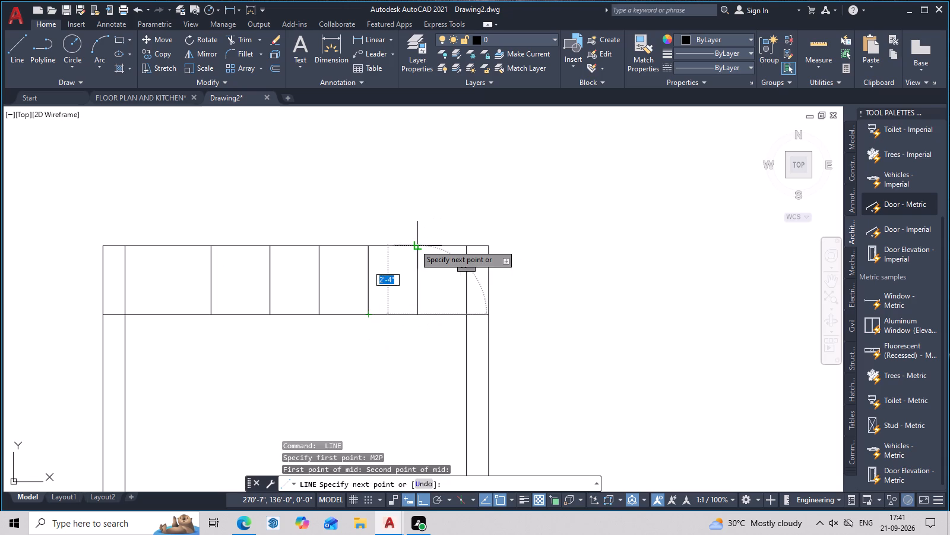
click(414, 244)
key(Escape)
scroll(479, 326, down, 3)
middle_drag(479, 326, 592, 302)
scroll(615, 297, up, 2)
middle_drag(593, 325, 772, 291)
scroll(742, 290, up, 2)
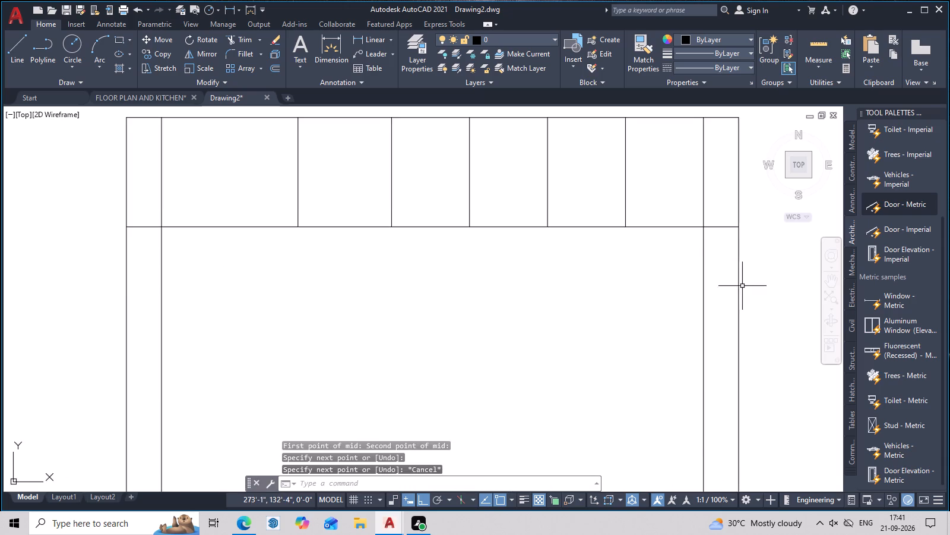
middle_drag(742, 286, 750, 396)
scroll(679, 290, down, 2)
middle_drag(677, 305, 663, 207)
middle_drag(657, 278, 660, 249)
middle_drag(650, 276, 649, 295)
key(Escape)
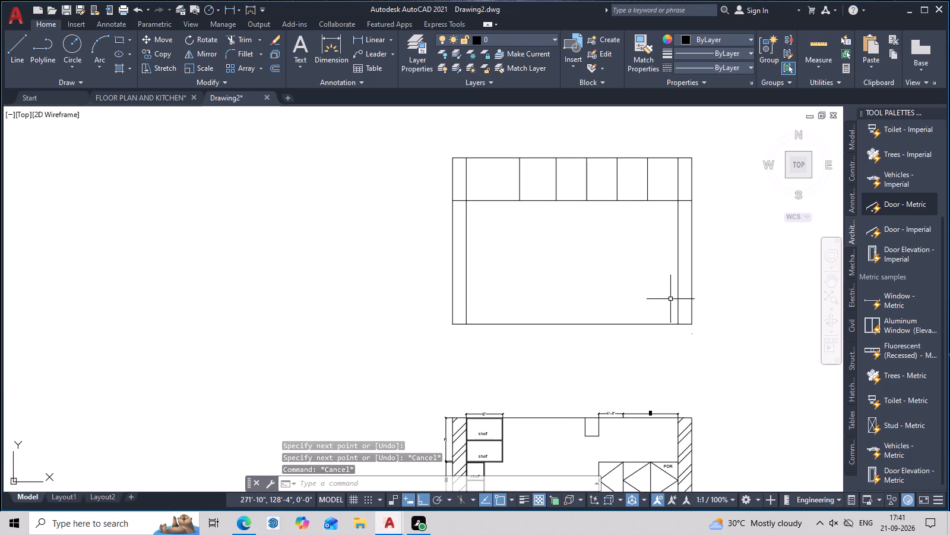
Examine the open area beneath the upper cabinet band and its alignment with the dimensioned kitchen elevation below.
middle_drag(730, 421, 710, 421)
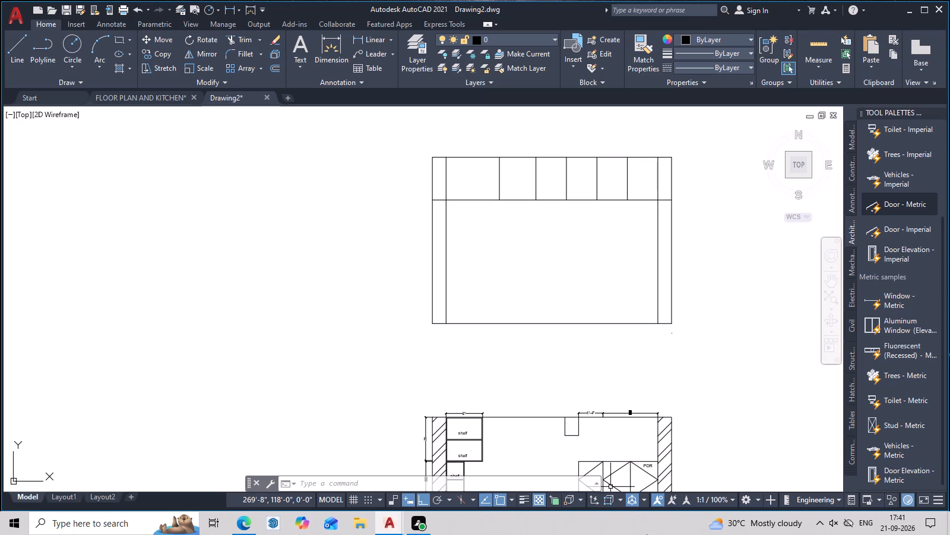
middle_drag(610, 313, 534, 451)
scroll(521, 455, up, 2)
middle_drag(520, 454, 555, 376)
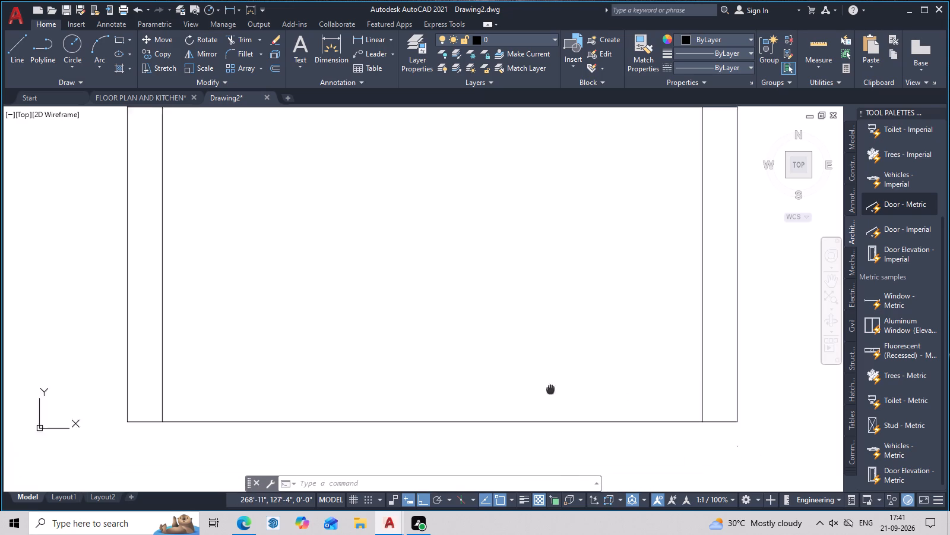
middle_drag(555, 376, 577, 325)
scroll(530, 354, down, 1)
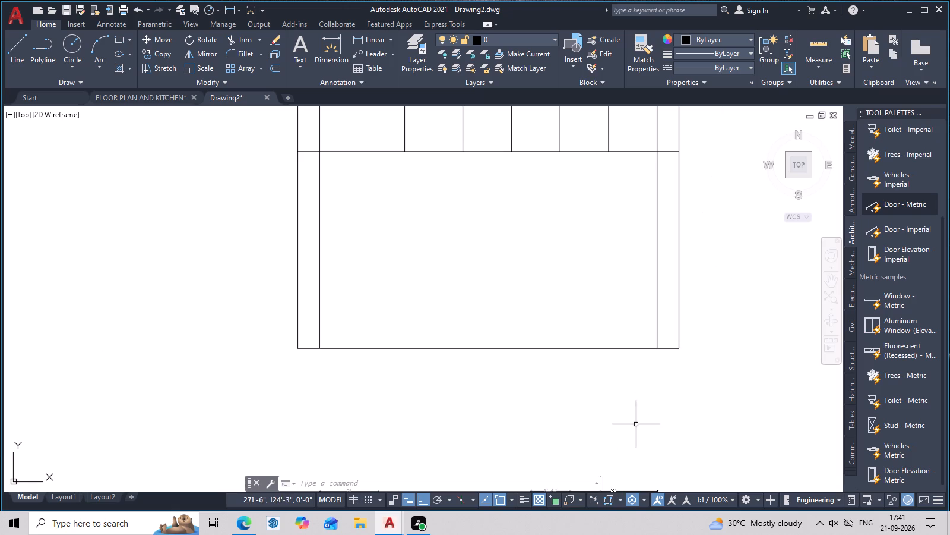
middle_drag(581, 298, 579, 382)
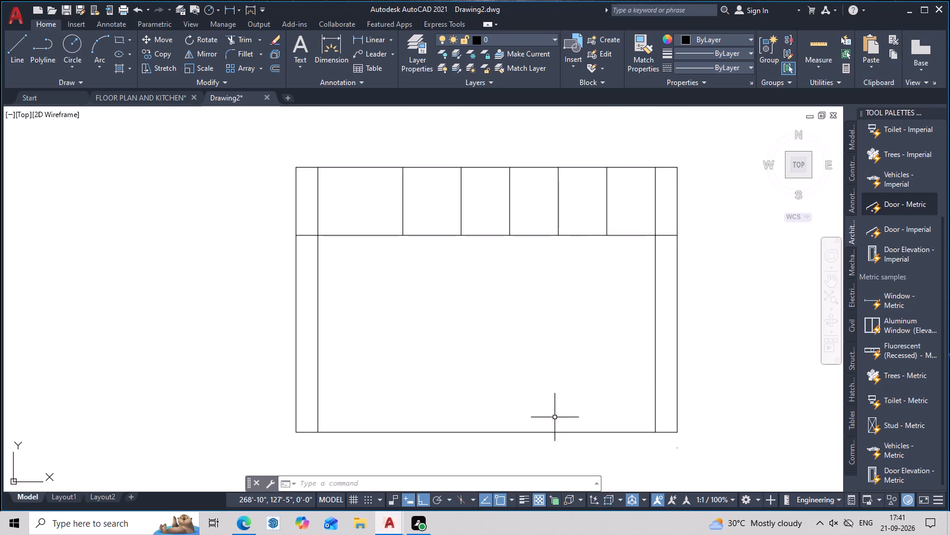
middle_drag(552, 422, 552, 312)
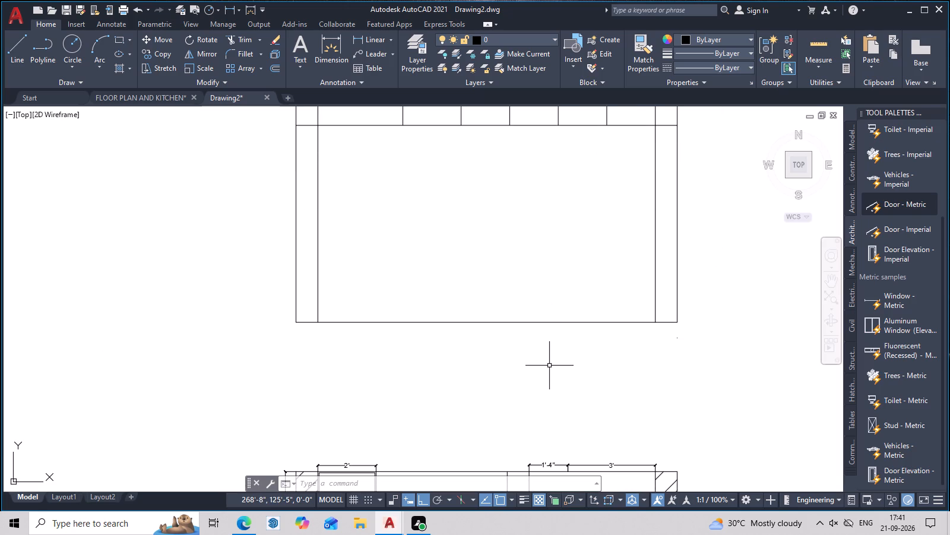
middle_drag(550, 366, 521, 309)
middle_drag(526, 317, 537, 345)
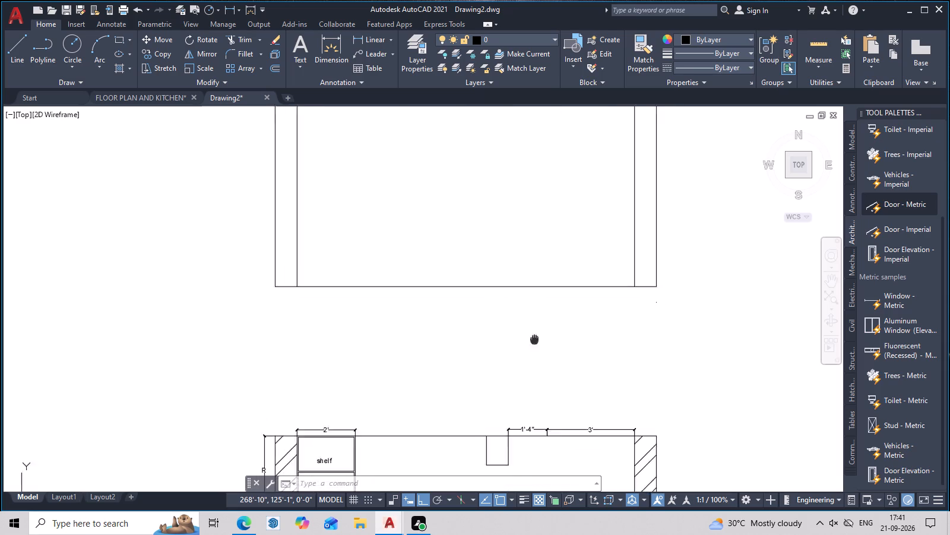
middle_drag(537, 345, 550, 386)
key(Escape)
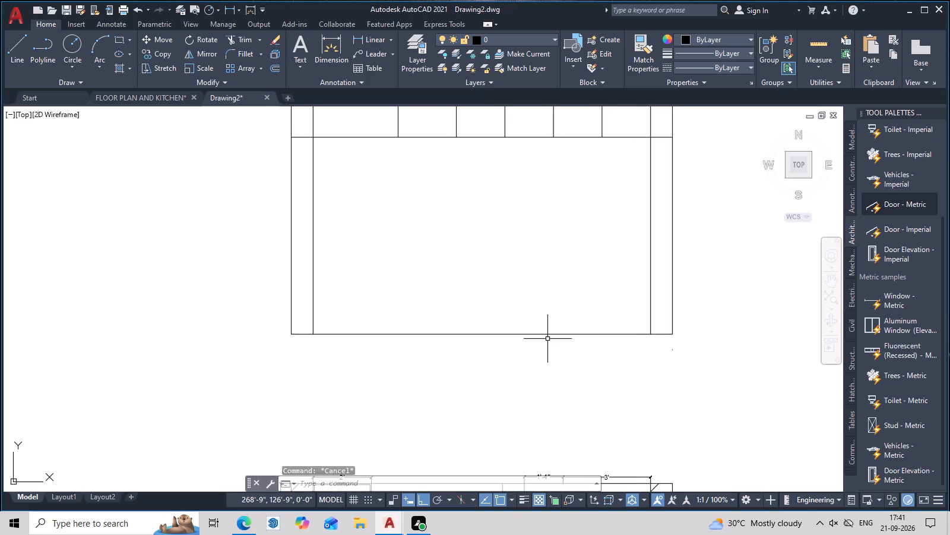
key(Escape)
key(Escape)
key(Escape)
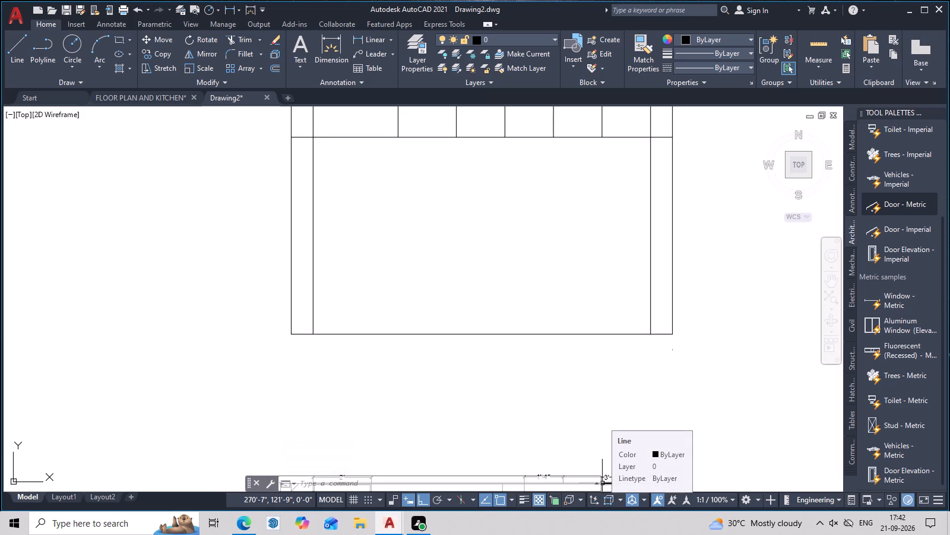
middle_drag(632, 163, 637, 207)
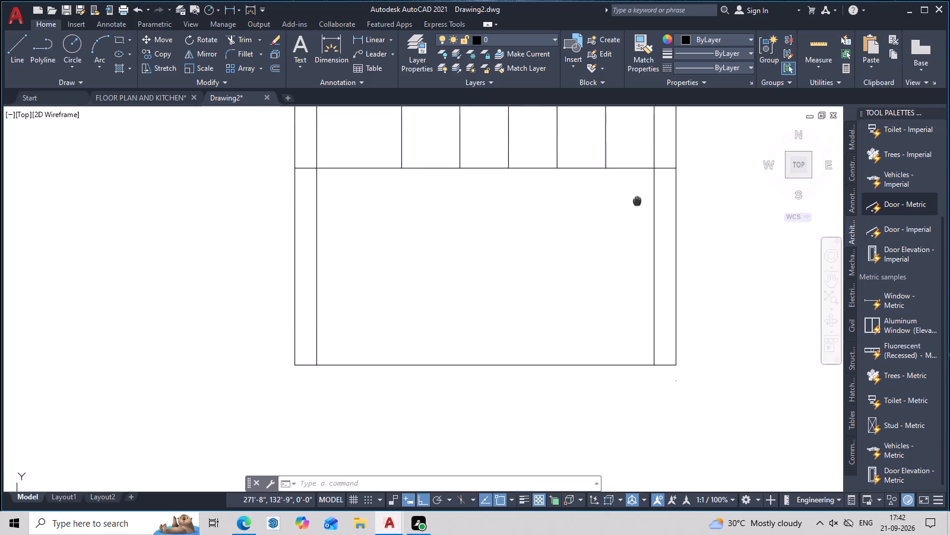
middle_drag(637, 207, 642, 240)
middle_drag(652, 229, 670, 184)
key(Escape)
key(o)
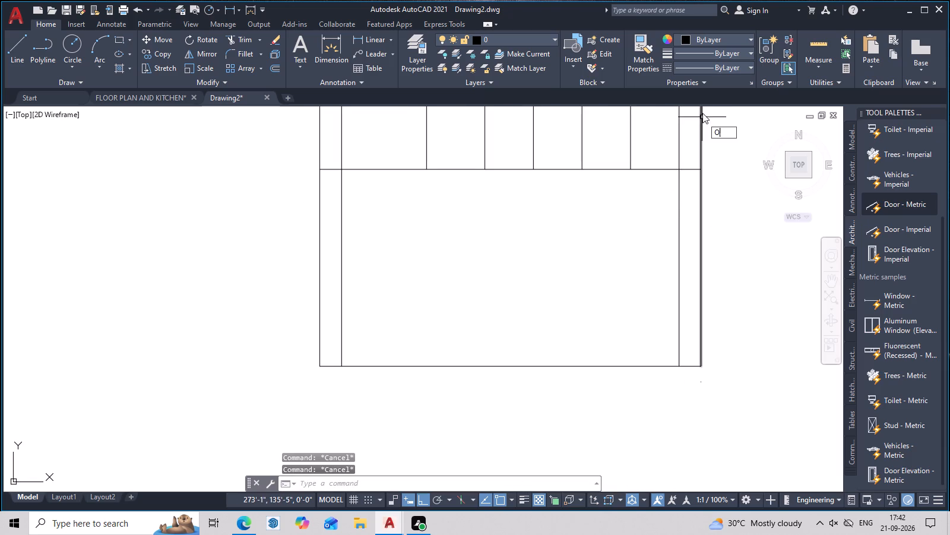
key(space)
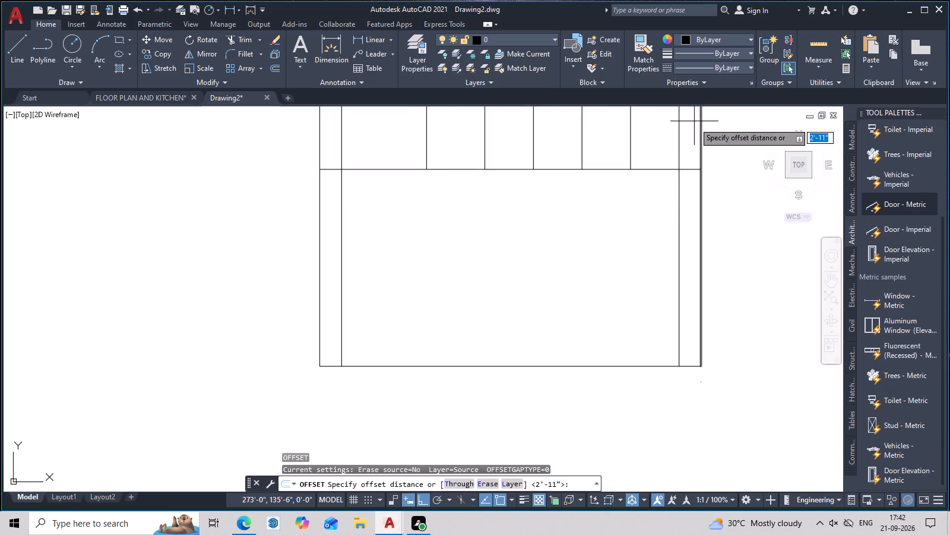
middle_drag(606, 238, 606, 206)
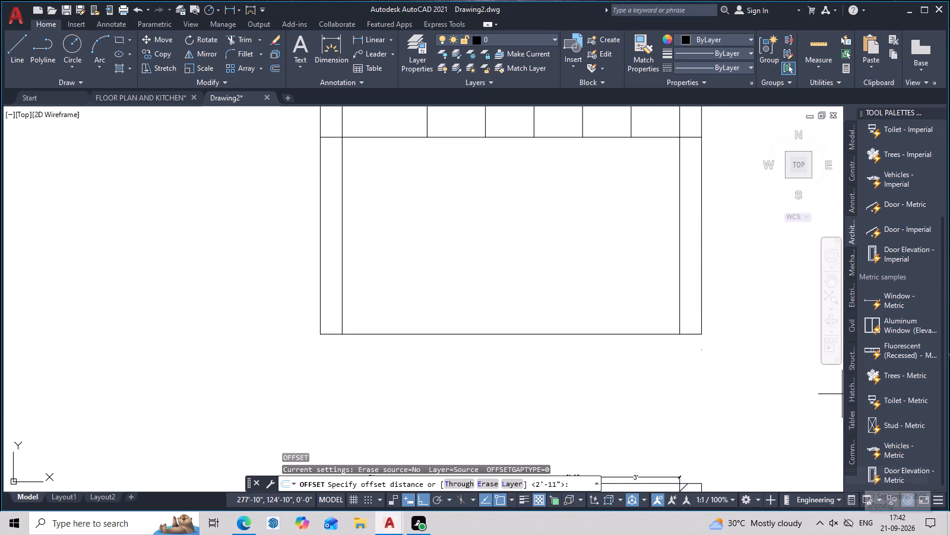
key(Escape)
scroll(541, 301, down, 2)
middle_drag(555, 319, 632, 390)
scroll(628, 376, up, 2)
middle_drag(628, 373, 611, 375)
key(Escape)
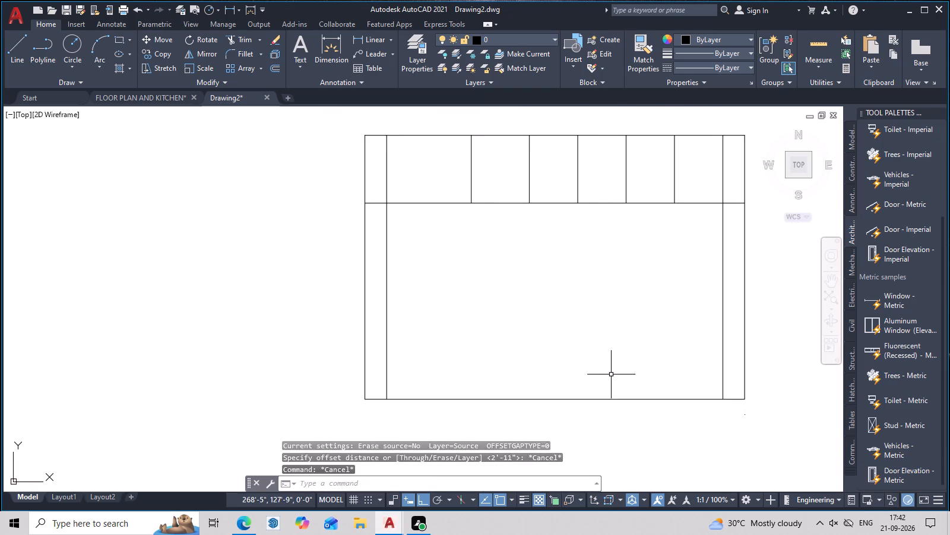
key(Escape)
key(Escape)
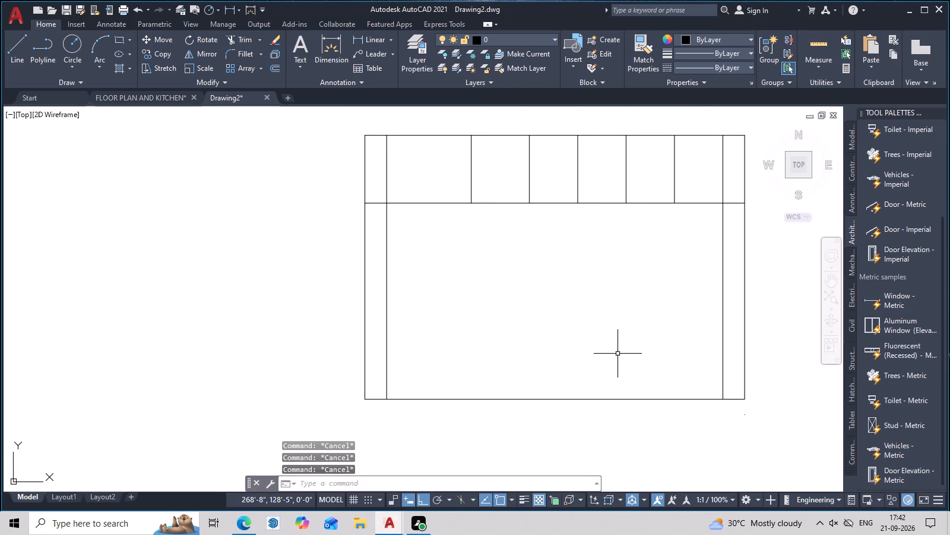